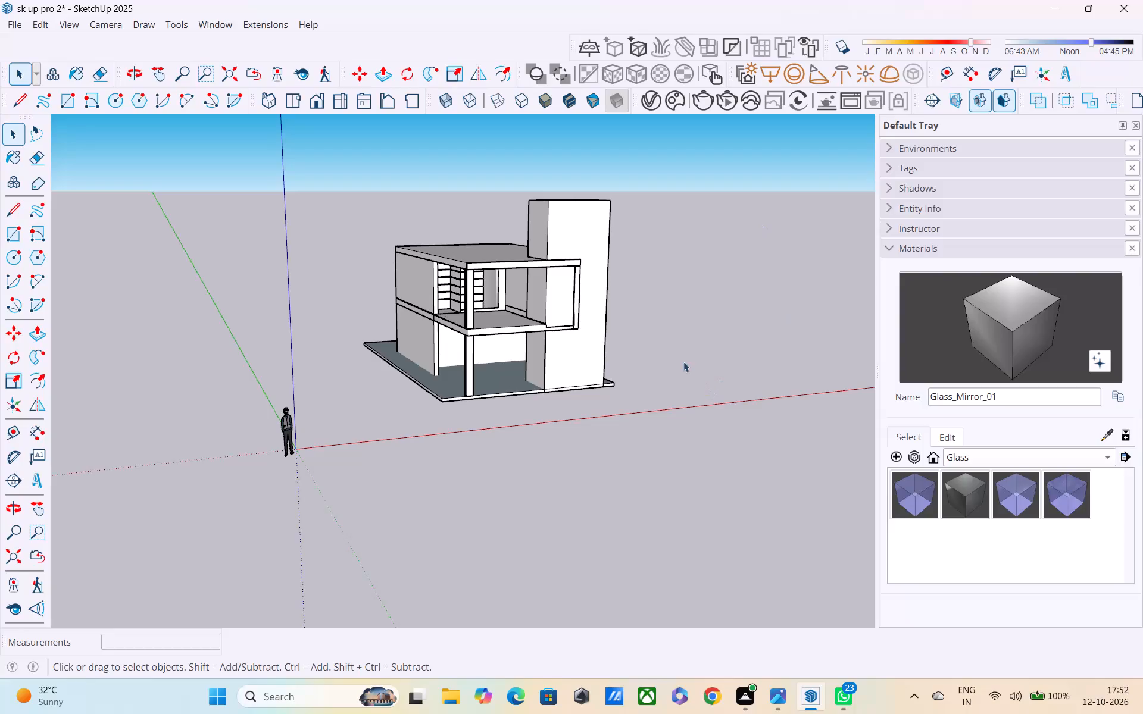
Examine the two-storey building's front frame, roof edge and tower from several sides.
{"action": "scroll", "coordinate": [521, 311], "scroll_direction": "up", "scroll_amount": 2}
{"action": "middle_click_drag", "start_coordinate": [520, 311], "coordinate": [492, 270]}
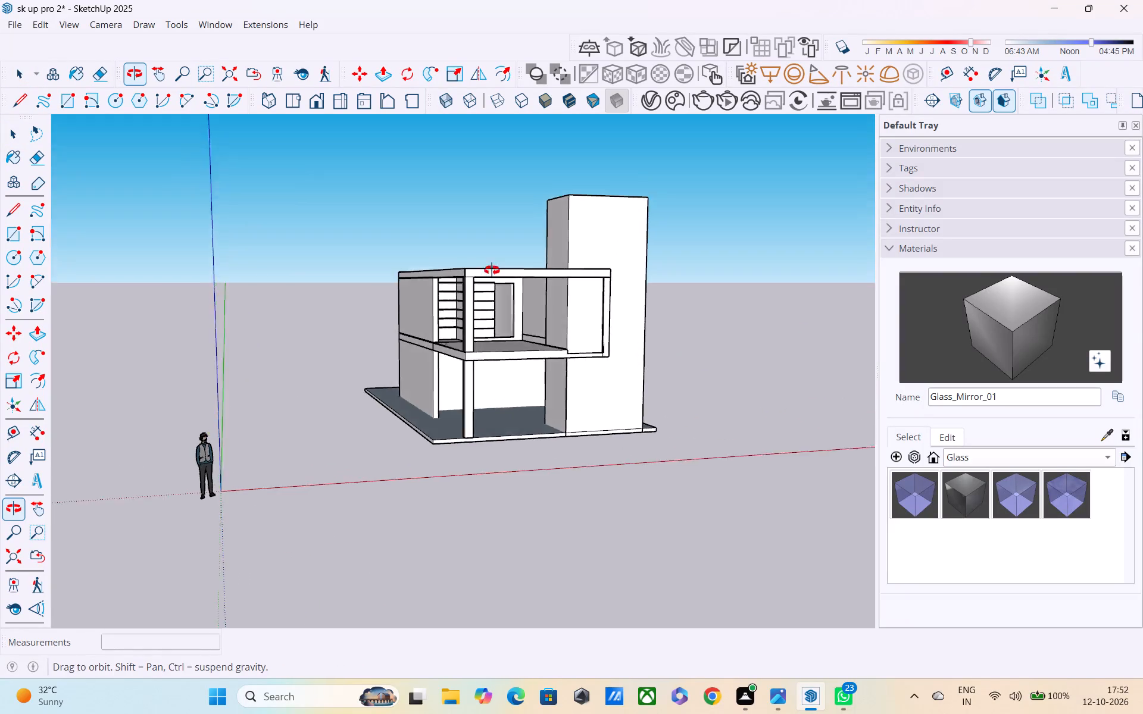
{"action": "middle_click_drag", "start_coordinate": [492, 270], "coordinate": [463, 334]}
{"action": "scroll", "coordinate": [464, 334], "scroll_direction": "up", "scroll_amount": 1}
{"action": "middle_click_drag", "start_coordinate": [508, 255], "coordinate": [435, 223]}
{"action": "scroll", "coordinate": [536, 283], "scroll_direction": "up", "scroll_amount": 1}
{"action": "middle_click_drag", "start_coordinate": [541, 280], "coordinate": [530, 205]}
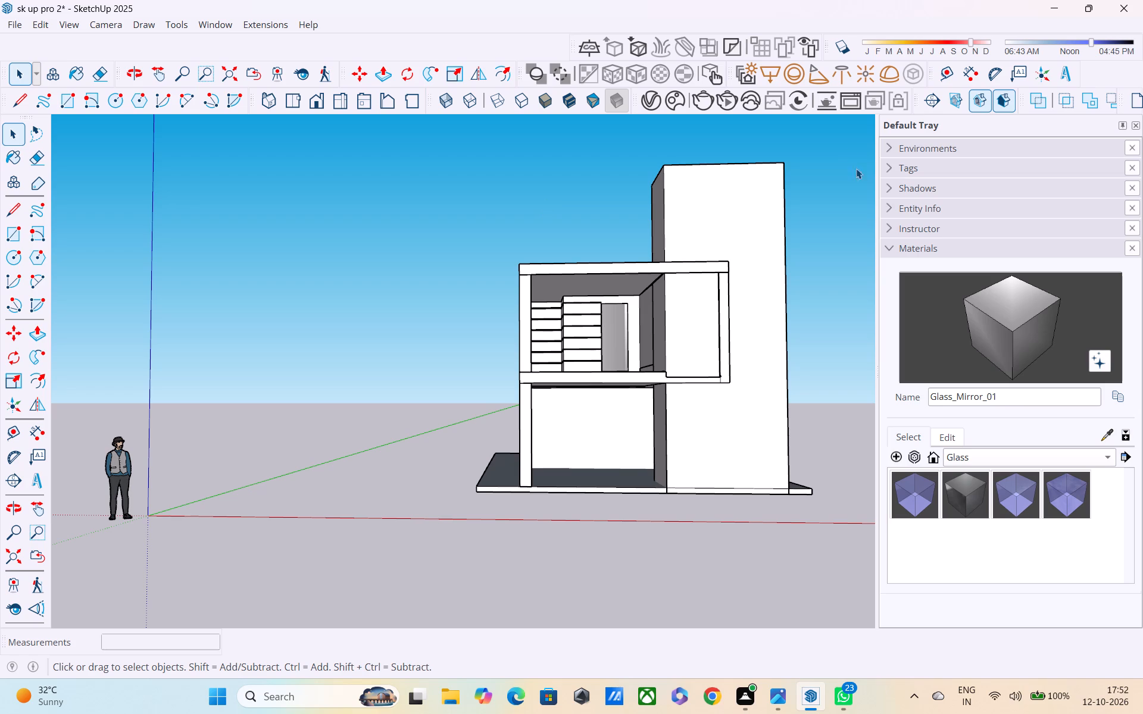
{"action": "scroll", "coordinate": [829, 256], "scroll_direction": "up", "scroll_amount": 1}
{"action": "middle_click_drag", "start_coordinate": [770, 287], "coordinate": [595, 396]}
{"action": "scroll", "coordinate": [592, 395], "scroll_direction": "up", "scroll_amount": 3}
{"action": "middle_click_drag", "start_coordinate": [586, 368], "coordinate": [515, 286]}
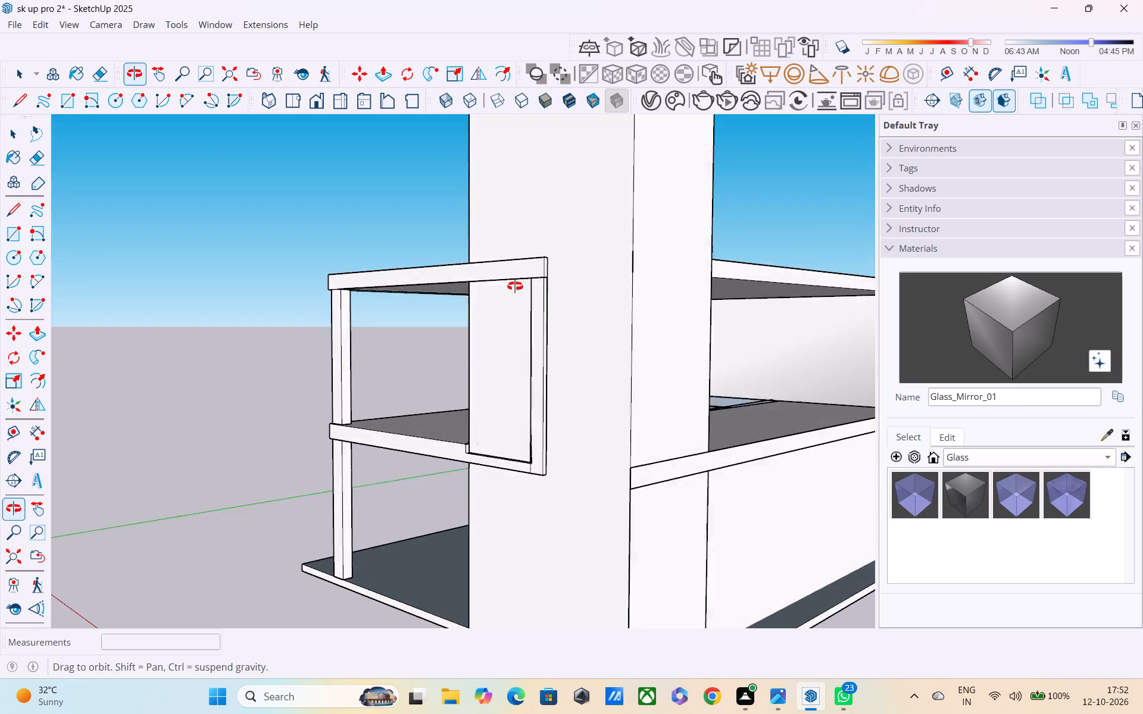
{"action": "middle_click_drag", "start_coordinate": [515, 286], "coordinate": [507, 292]}
{"action": "scroll", "coordinate": [508, 341], "scroll_direction": "up", "scroll_amount": 3}
{"action": "middle_click_drag", "start_coordinate": [532, 350], "coordinate": [500, 361]}
{"action": "scroll", "coordinate": [483, 418], "scroll_direction": "down", "scroll_amount": 2}
{"action": "middle_click_drag", "start_coordinate": [483, 422], "coordinate": [507, 458]}
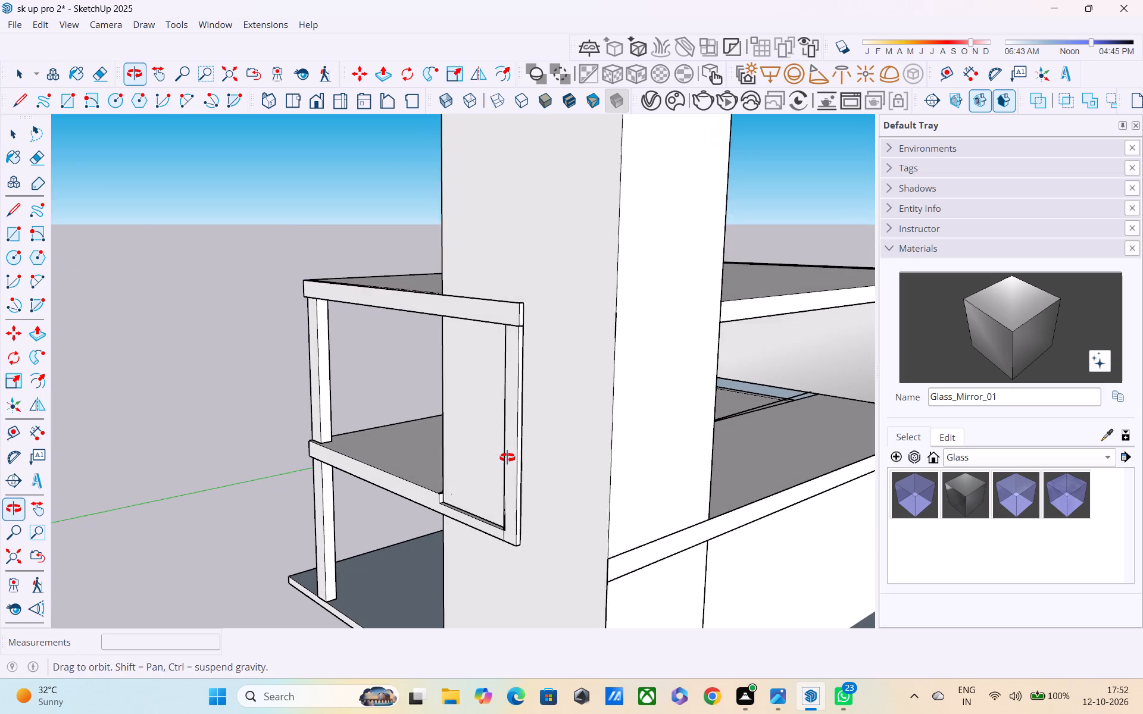
{"action": "middle_click_drag", "start_coordinate": [507, 458], "coordinate": [508, 458]}
Open the roof slab group and Push/Pull the front beam's face outward about 7 1/4".
{"action": "key", "text": "Escape"}
{"action": "key", "text": "p"}
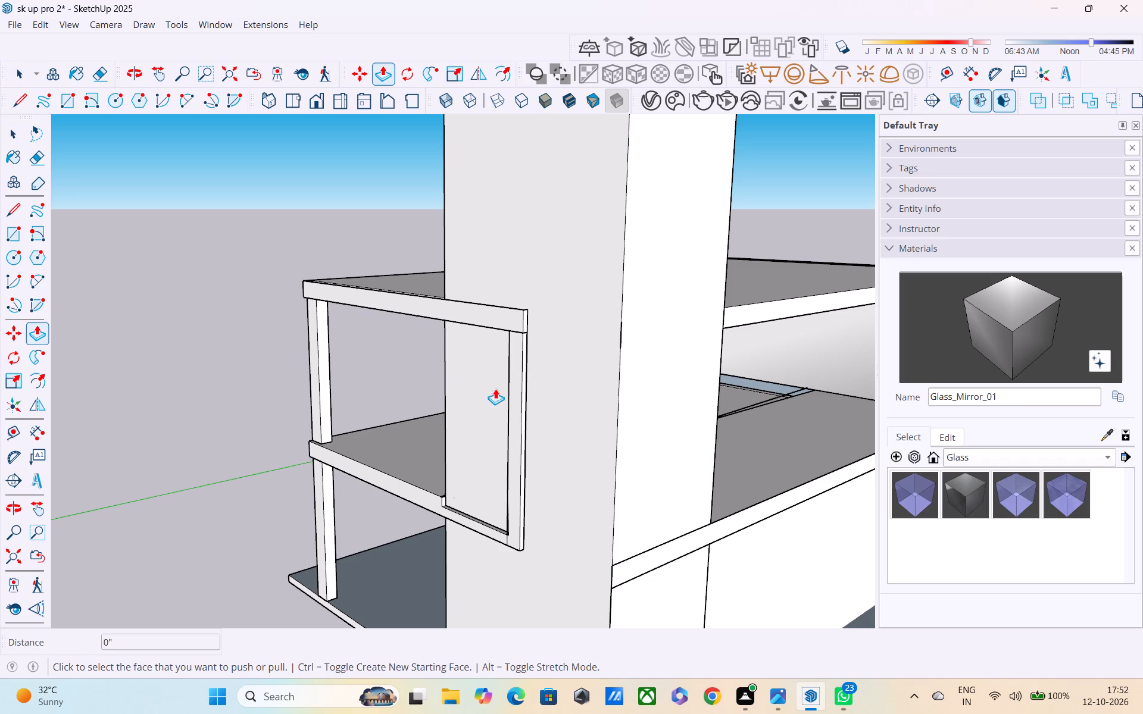
{"action": "key", "text": "space"}
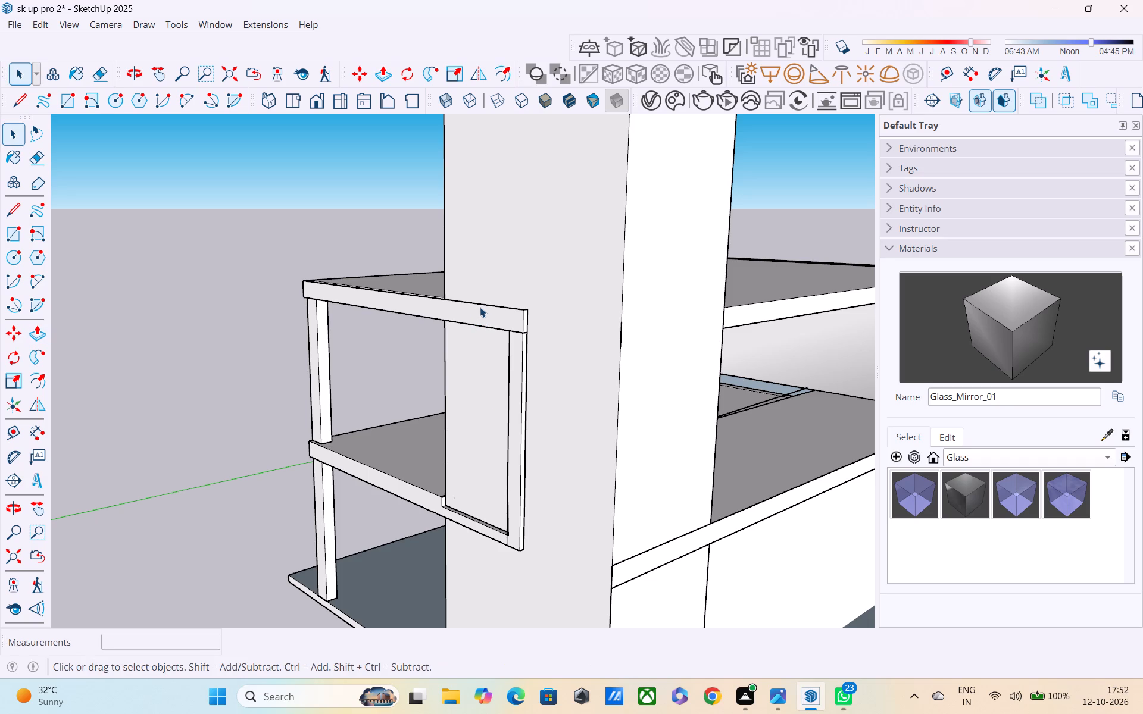
{"action": "left_click", "coordinate": [480, 307]}
{"action": "left_click", "coordinate": [480, 312]}
{"action": "left_click", "coordinate": [480, 312]}
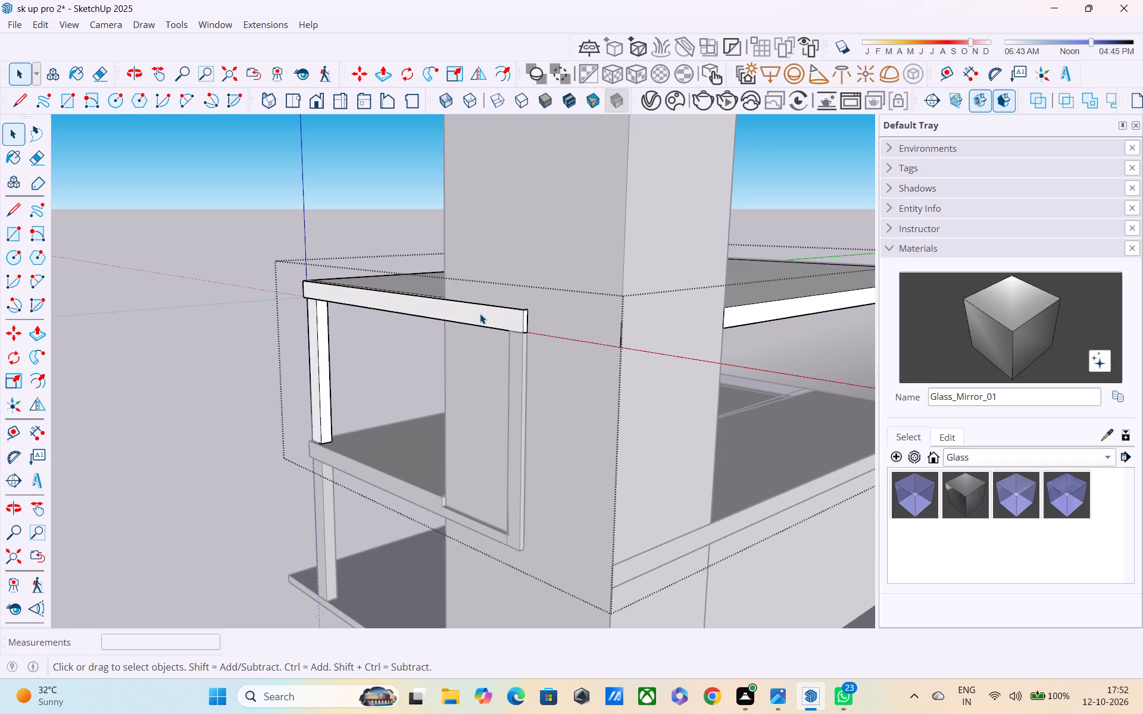
{"action": "key", "text": "p"}
{"action": "left_click", "coordinate": [479, 306]}
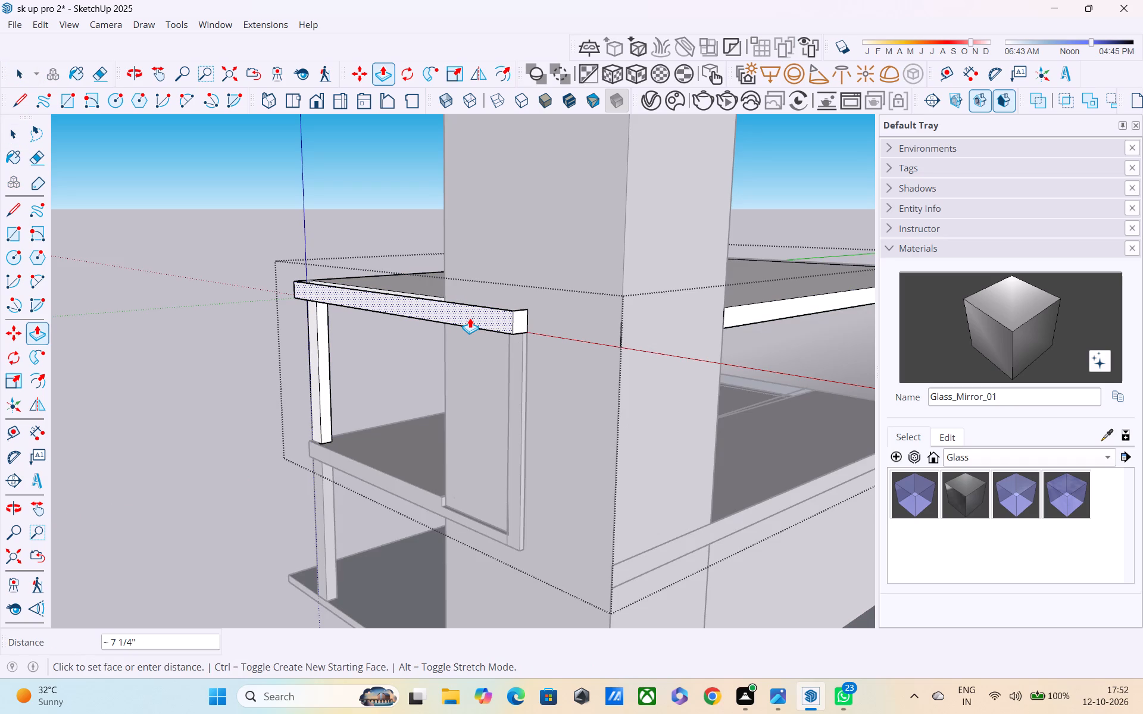
{"action": "middle_click_drag", "start_coordinate": [470, 318], "coordinate": [485, 372]}
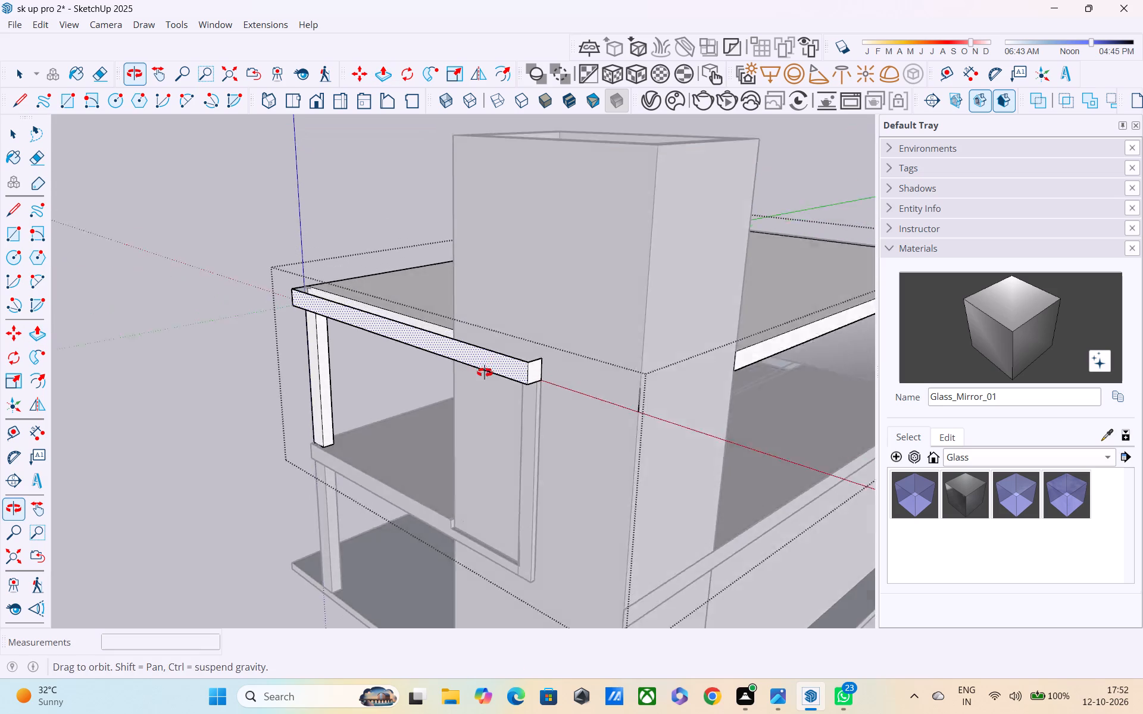
{"action": "middle_click_drag", "start_coordinate": [485, 372], "coordinate": [495, 419]}
{"action": "left_click", "coordinate": [495, 419]}
{"action": "middle_click_drag", "start_coordinate": [511, 445], "coordinate": [502, 286]}
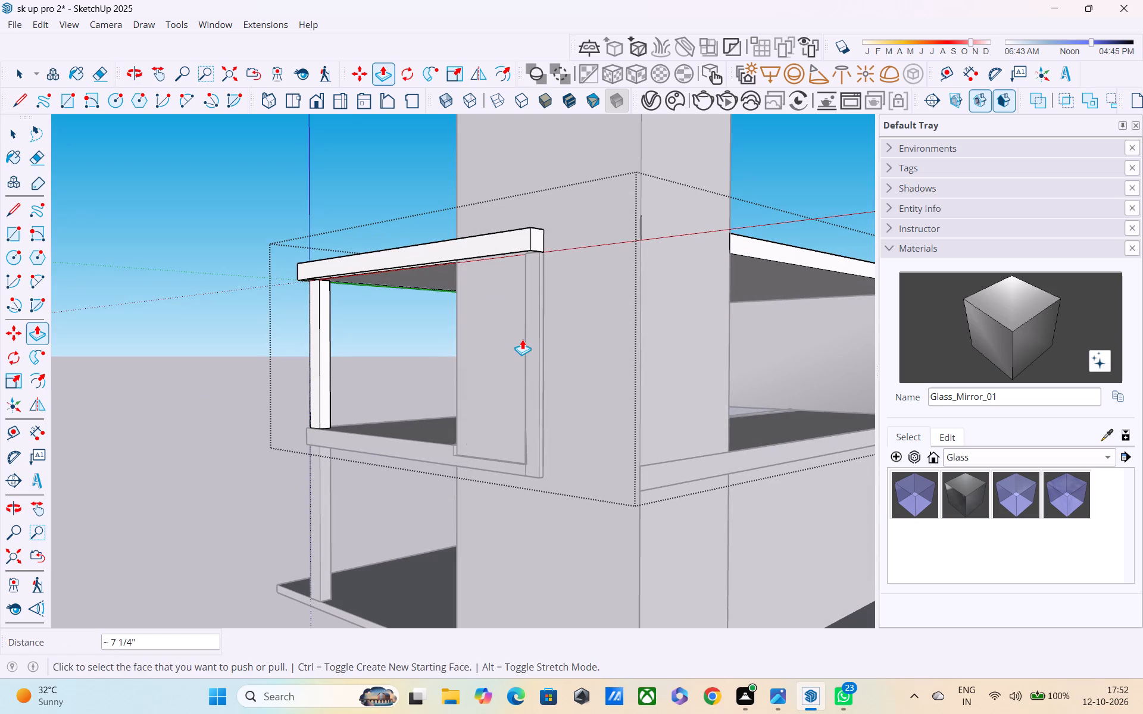
Leave the roof group, open the upper floor group and Push/Pull the vertical frame post's front face out about 7 1/4".
{"action": "key", "text": "space"}
{"action": "left_click", "coordinate": [245, 320]}
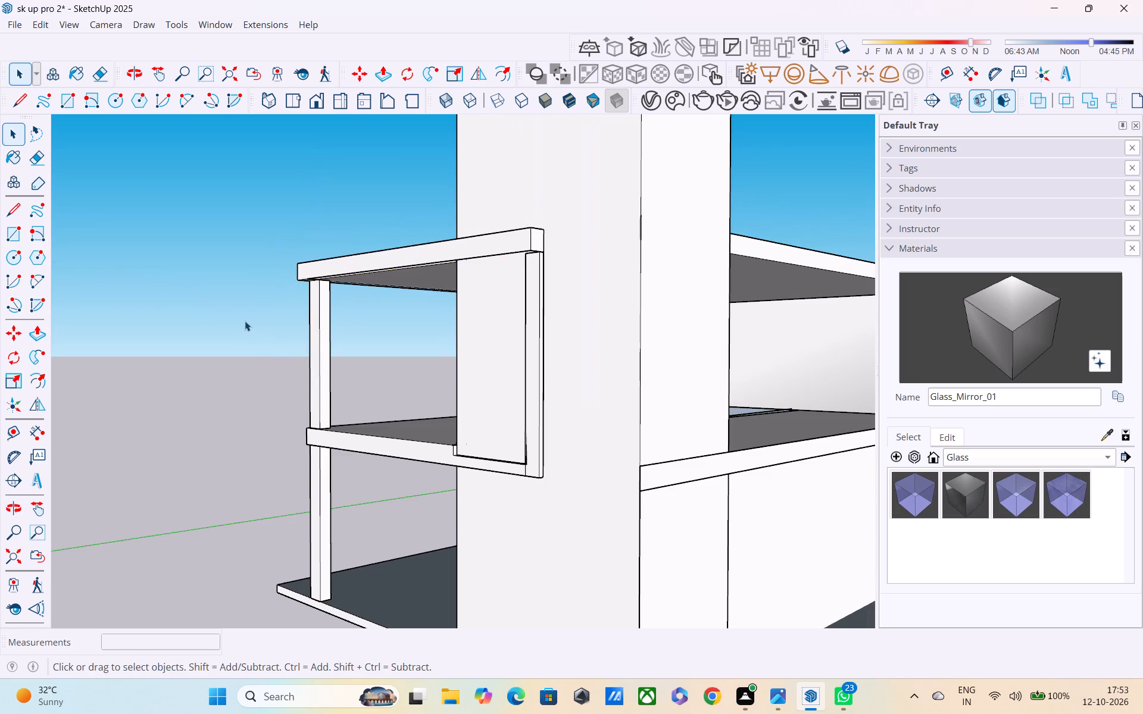
{"action": "double_click", "coordinate": [532, 346]}
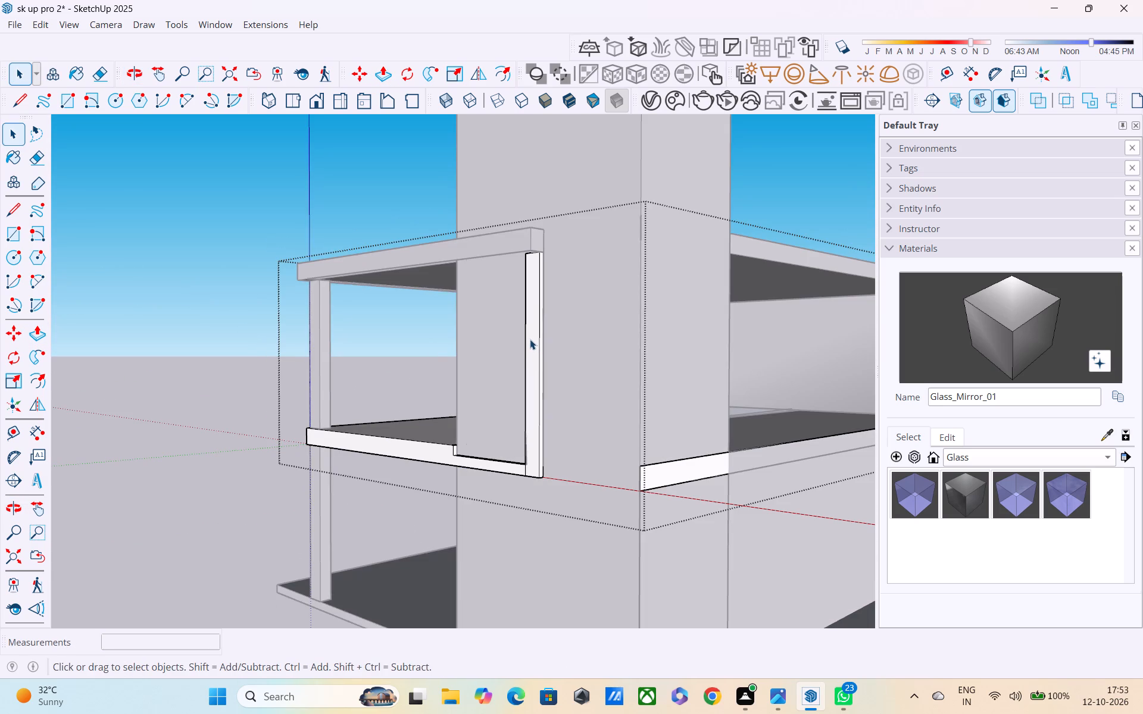
{"action": "key", "text": "p"}
{"action": "left_click", "coordinate": [530, 339]}
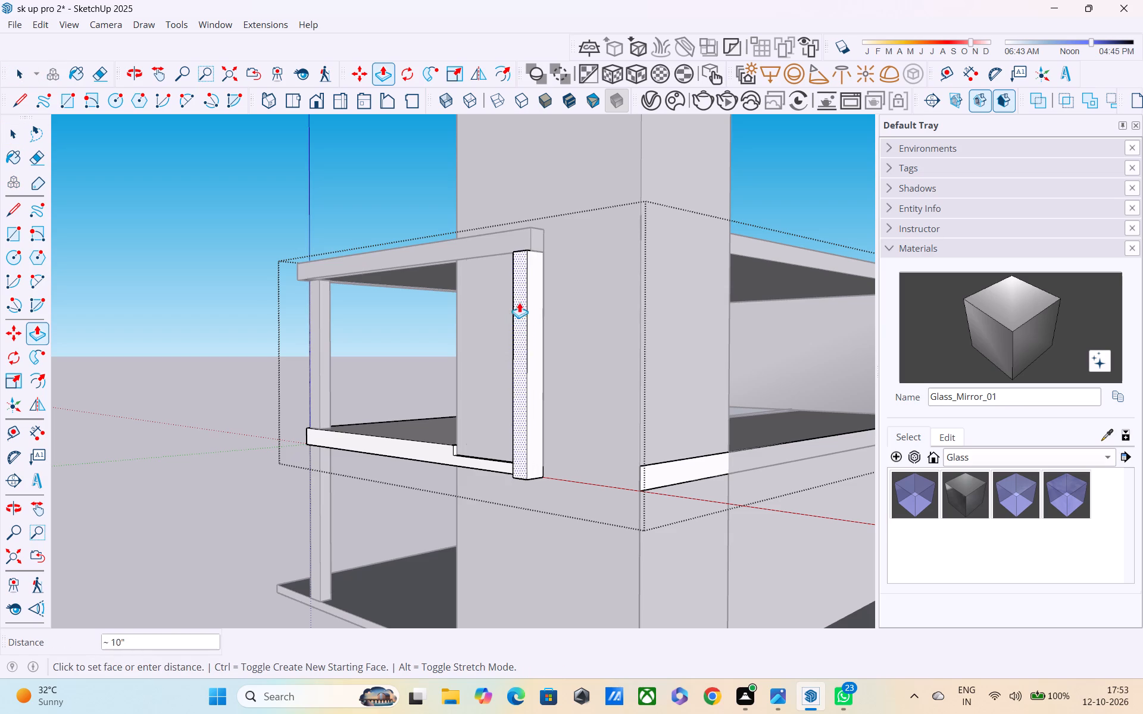
{"action": "left_click", "coordinate": [513, 238]}
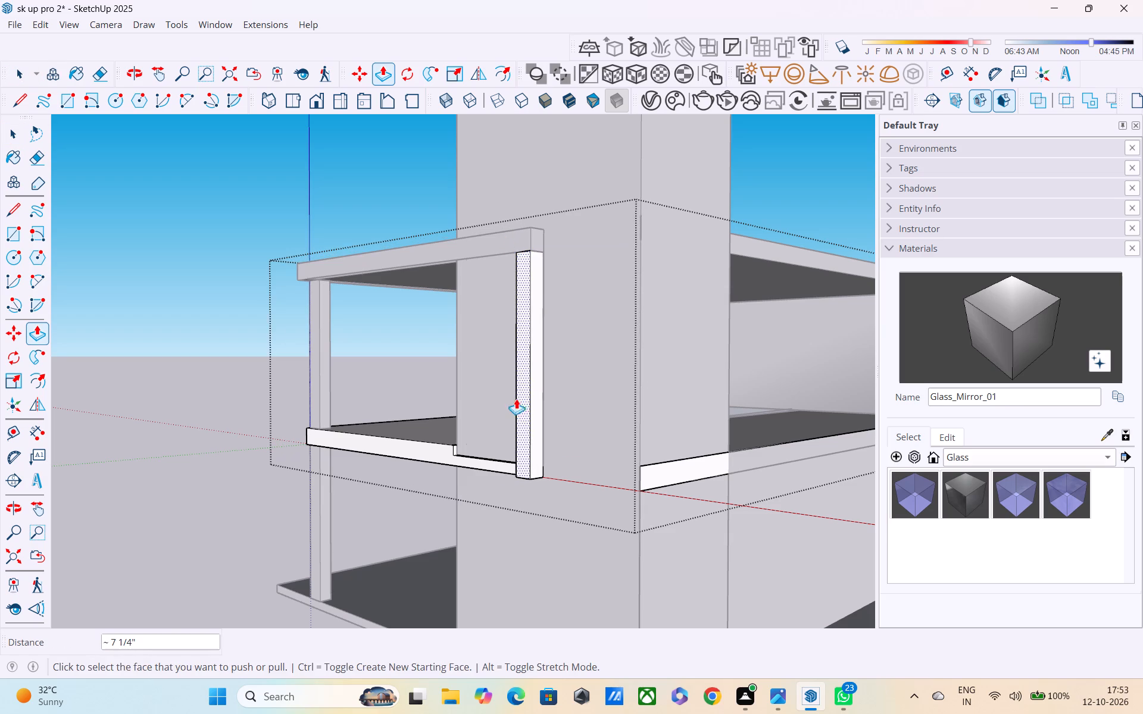
Push/Pull the upper floor slab's front face outward about 7 1/4" flush with the vertical post, and leave group editing.
{"action": "scroll", "coordinate": [497, 424], "scroll_direction": "up", "scroll_amount": 1}
{"action": "middle_click_drag", "start_coordinate": [497, 424], "coordinate": [629, 444]}
{"action": "scroll", "coordinate": [599, 470], "scroll_direction": "up", "scroll_amount": 2}
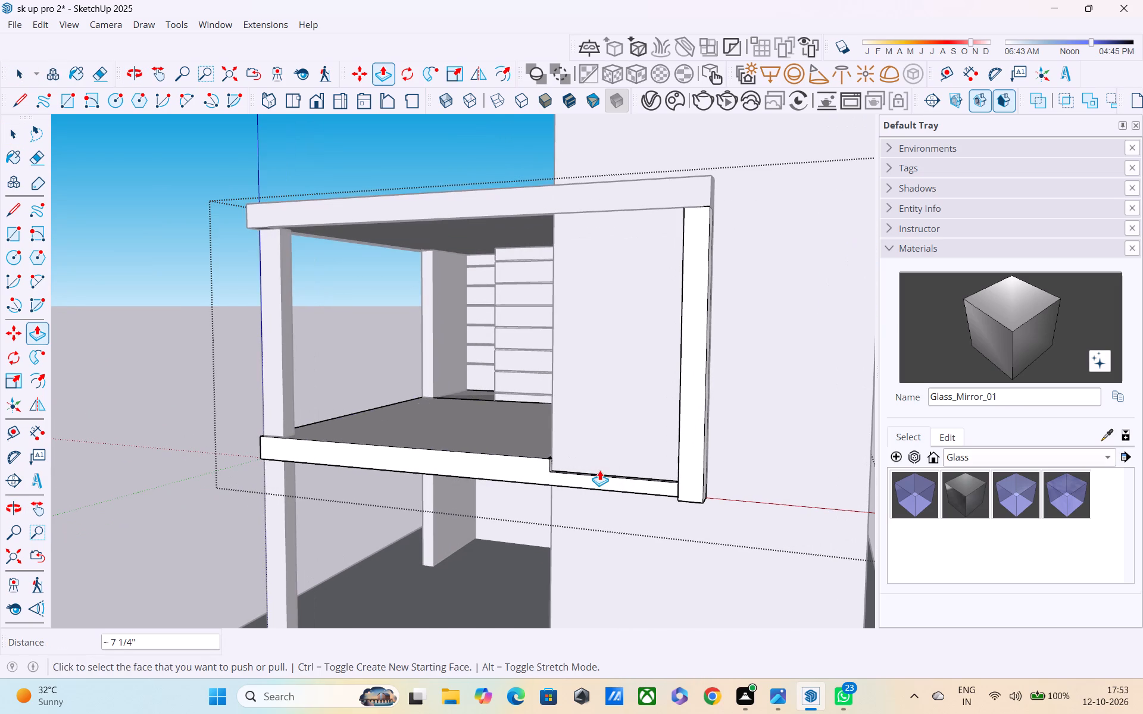
{"action": "left_click", "coordinate": [599, 478]}
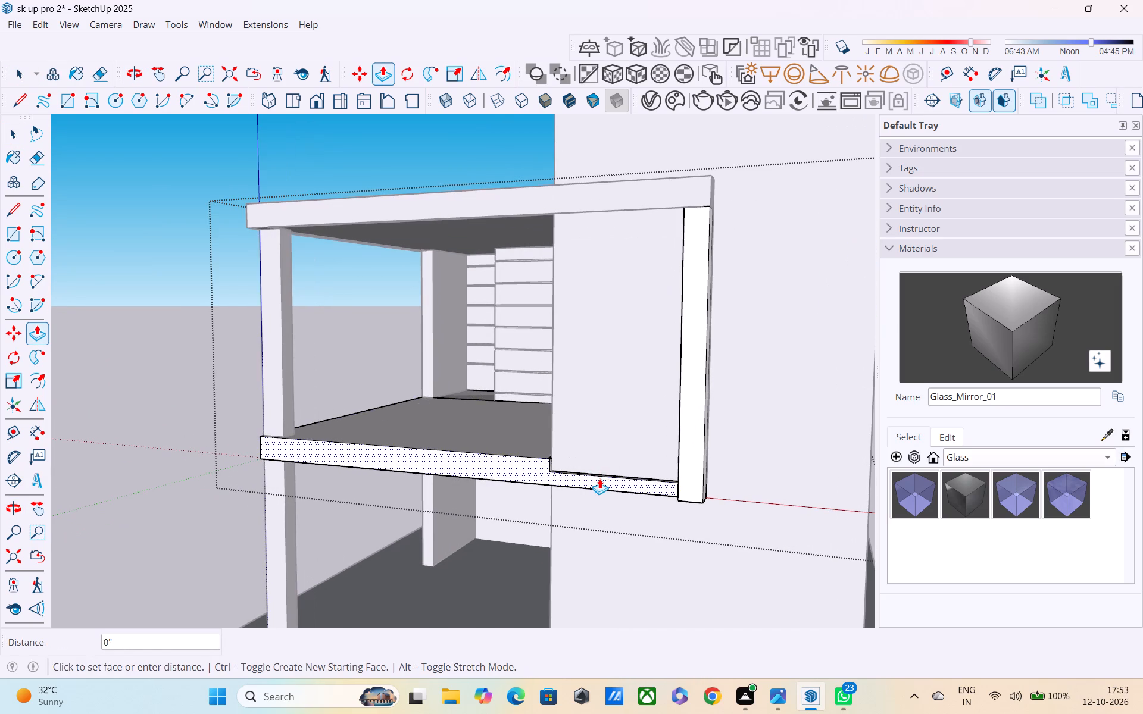
{"action": "left_click", "coordinate": [683, 481]}
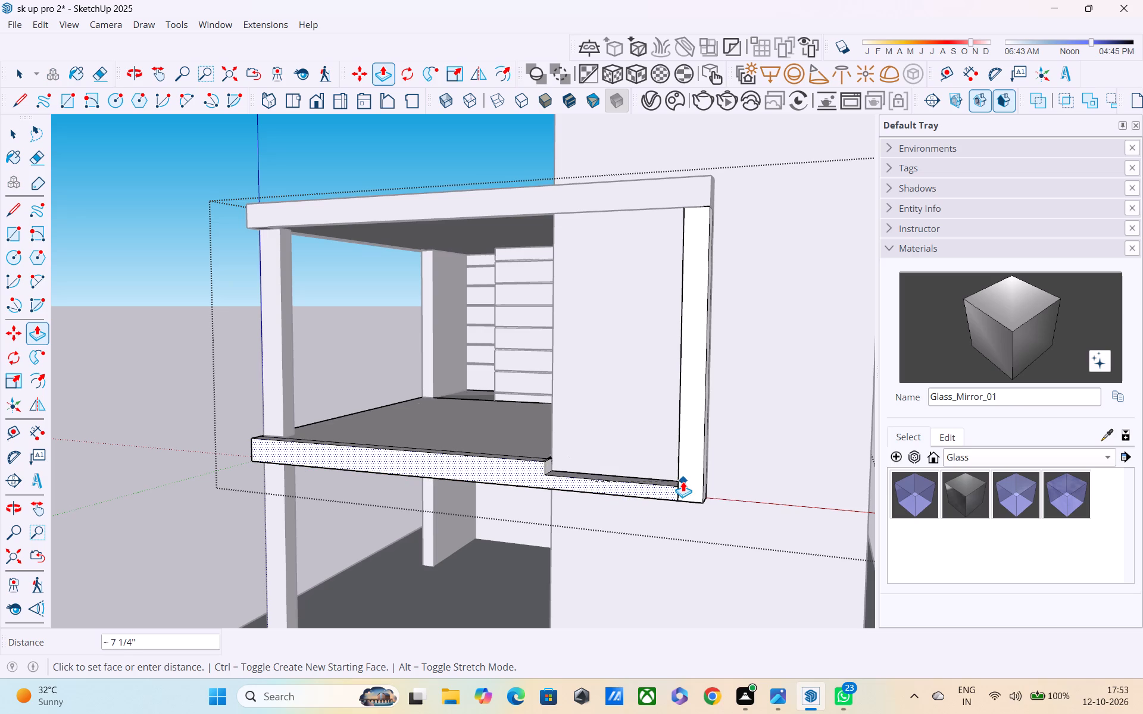
{"action": "middle_click_drag", "start_coordinate": [551, 486], "coordinate": [685, 500]}
{"action": "middle_click_drag", "start_coordinate": [657, 377], "coordinate": [801, 508]}
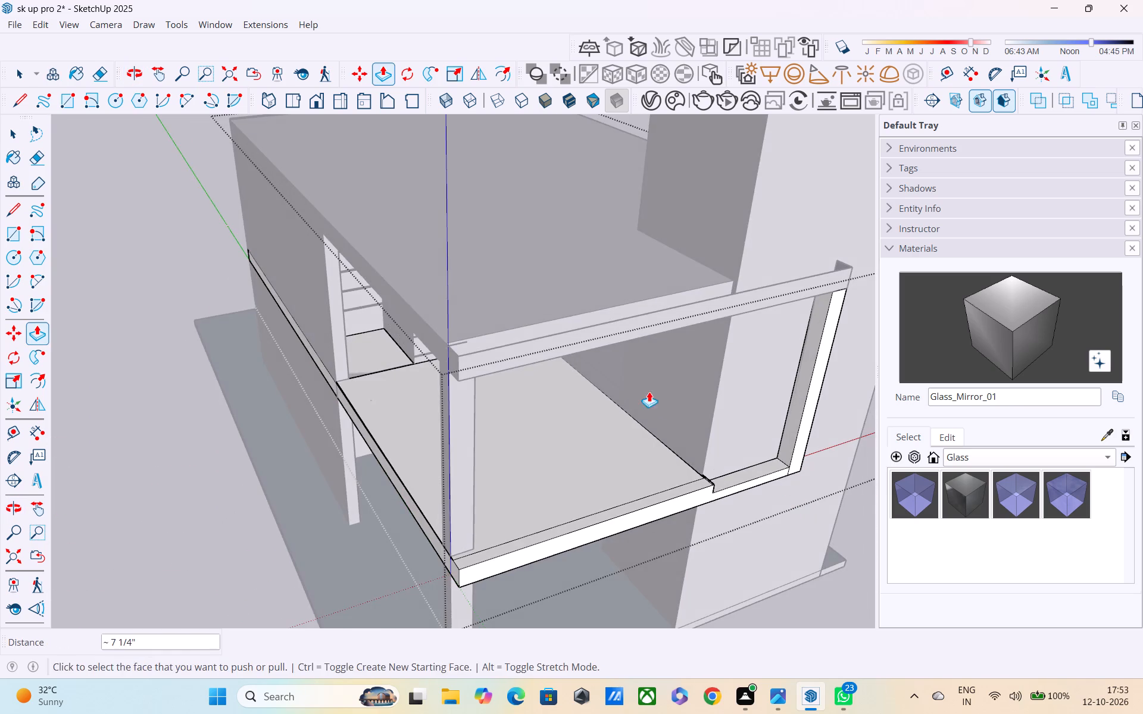
{"action": "middle_click_drag", "start_coordinate": [683, 441], "coordinate": [815, 560]}
{"action": "key", "text": "Escape"}
{"action": "key", "text": "space"}
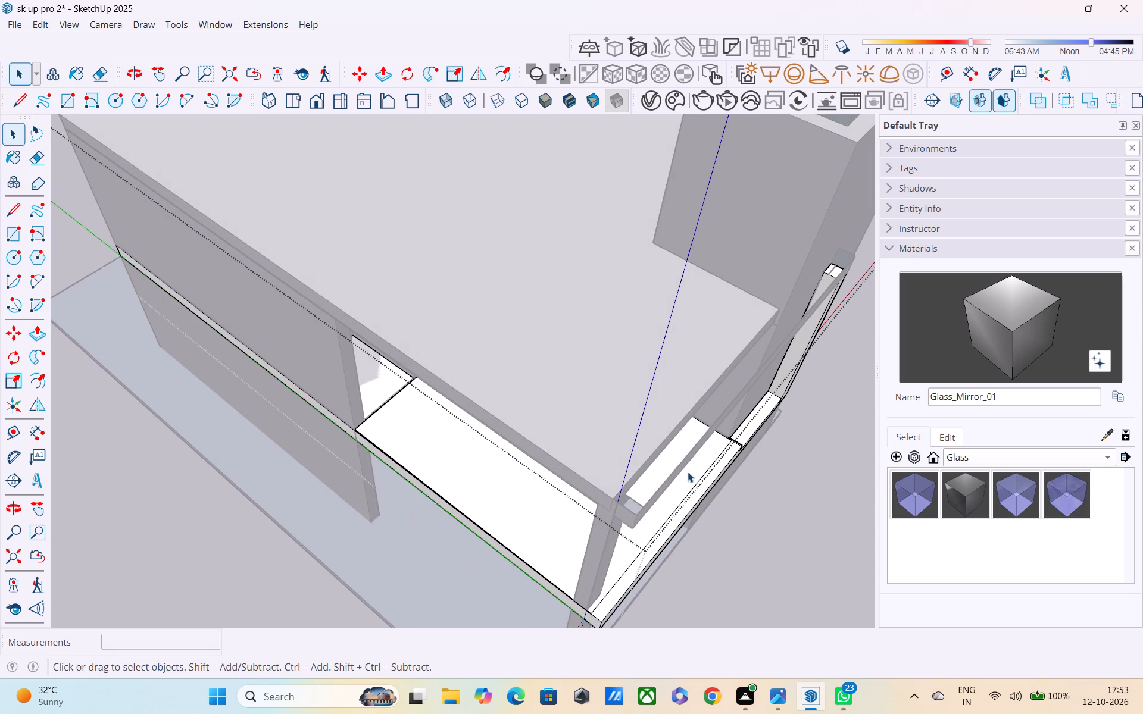
{"action": "left_click", "coordinate": [259, 548]}
Open the roof group and Push/Pull the main roof slab's front face about 1' 7/8" across the gap behind the front beam.
{"action": "middle_click_drag", "start_coordinate": [677, 342], "coordinate": [539, 372]}
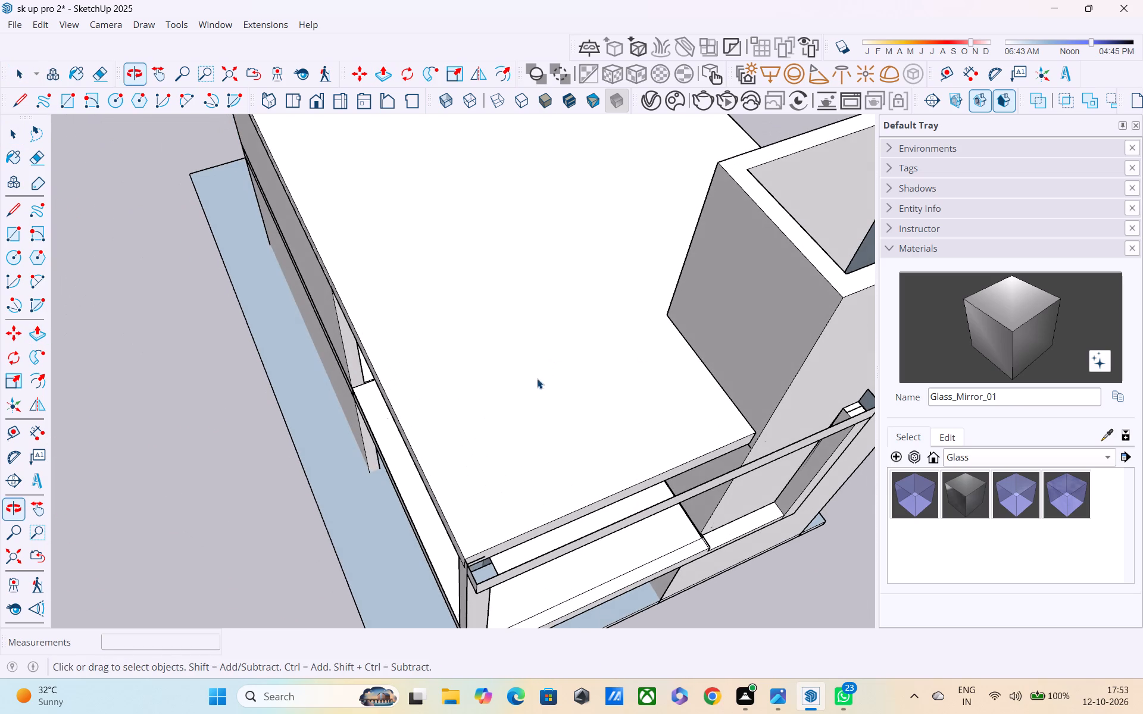
{"action": "key", "text": "p"}
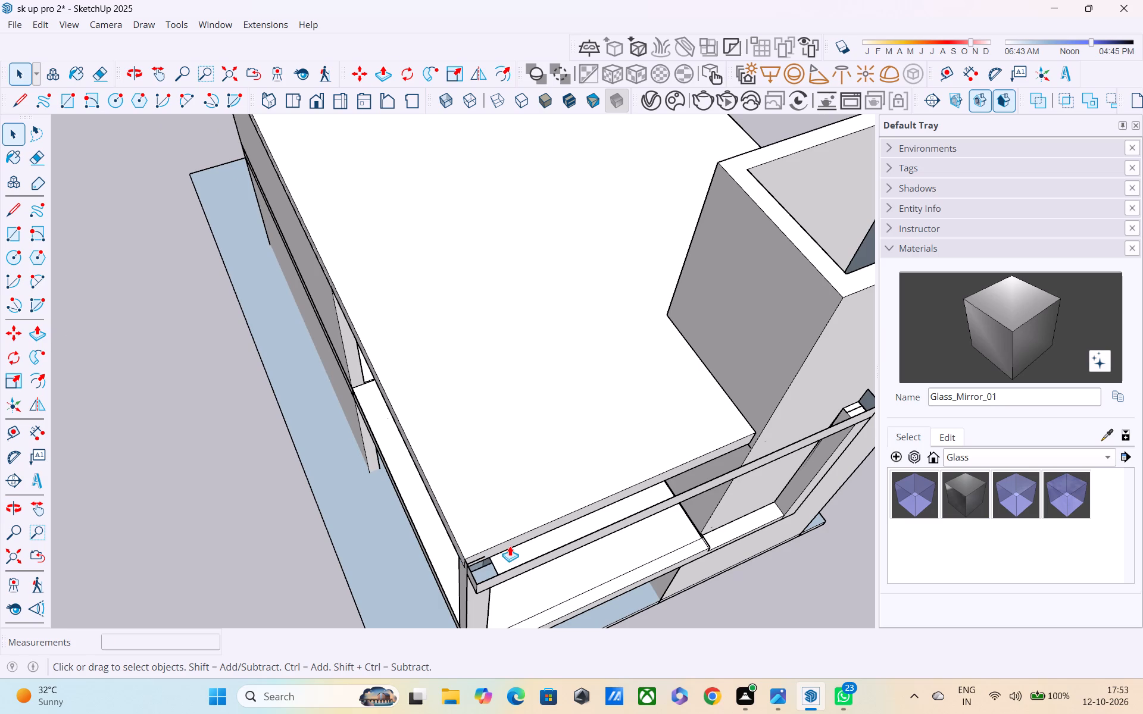
{"action": "middle_click_drag", "start_coordinate": [524, 527], "coordinate": [501, 434]}
{"action": "scroll", "coordinate": [502, 443], "scroll_direction": "up", "scroll_amount": 3}
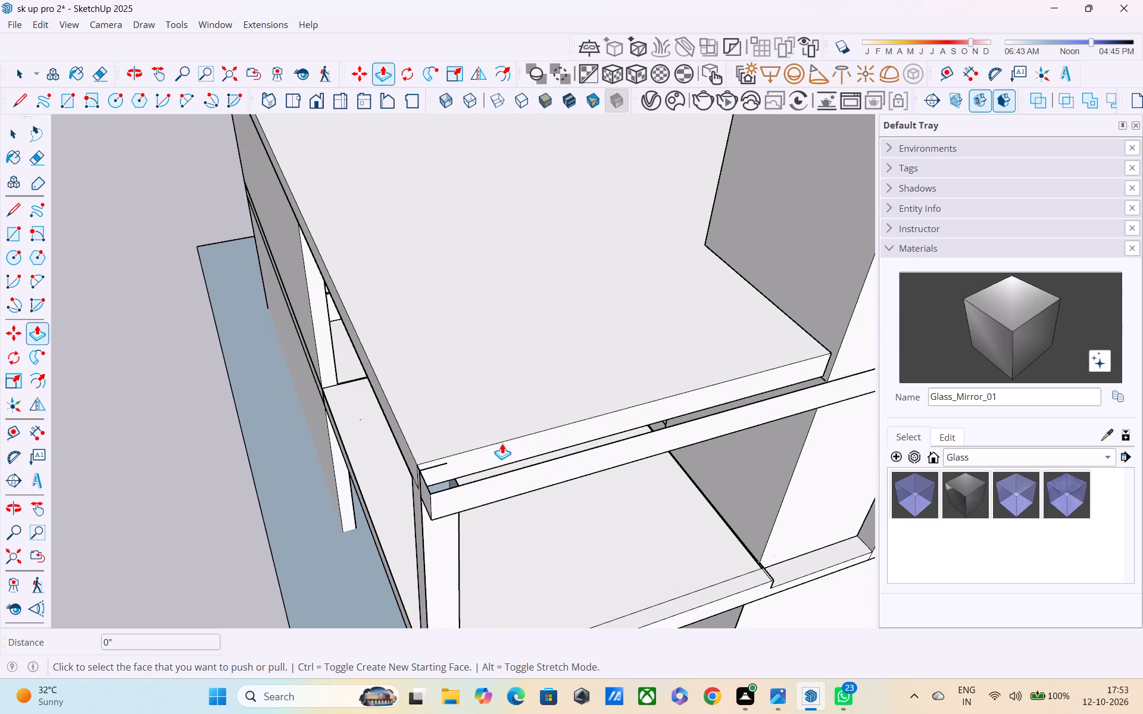
{"action": "left_click", "coordinate": [502, 443]}
{"action": "key", "text": "space"}
{"action": "double_click", "coordinate": [501, 439]}
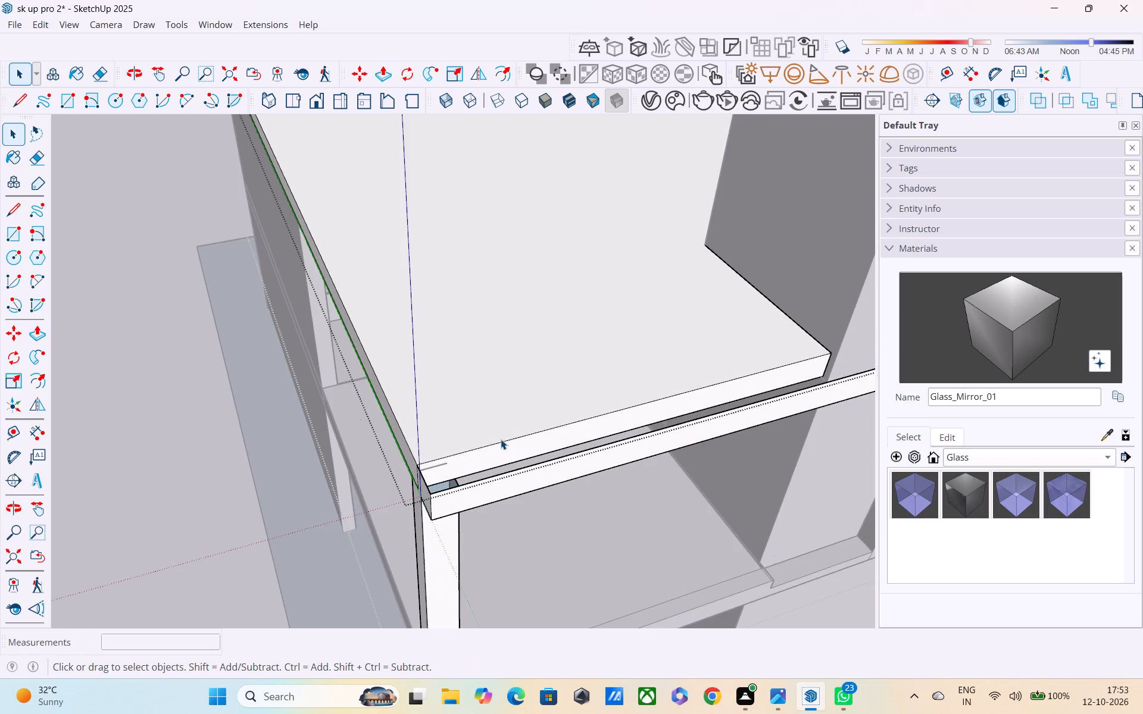
{"action": "key", "text": "p"}
{"action": "left_click", "coordinate": [502, 449]}
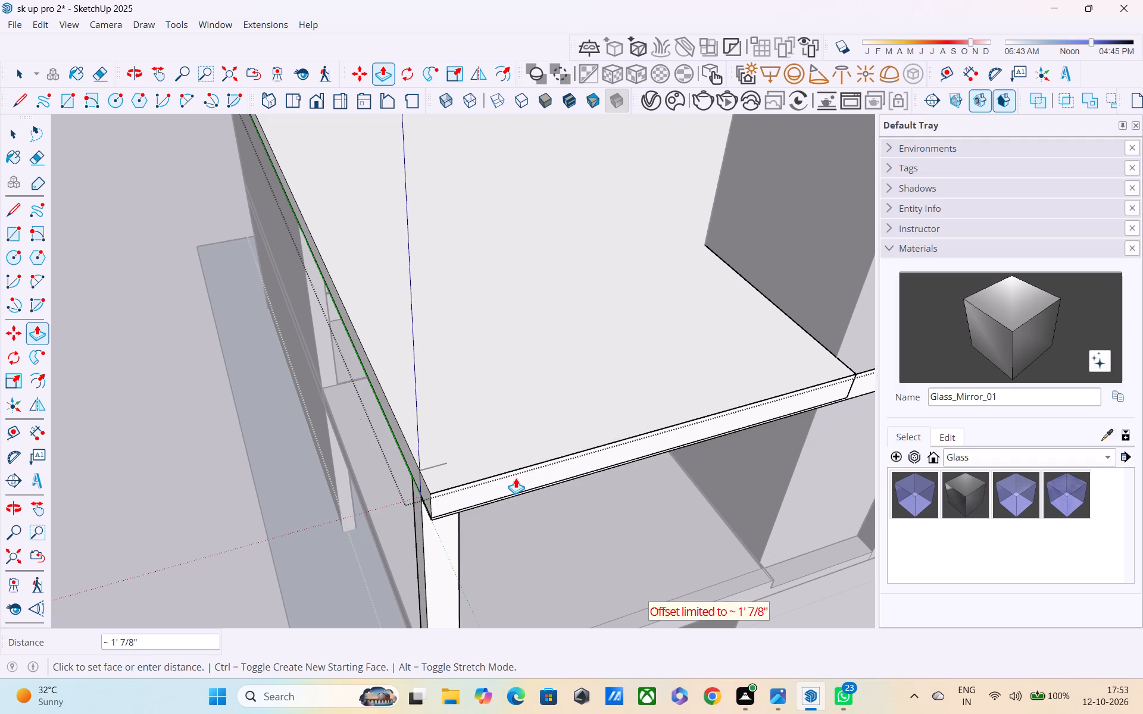
{"action": "left_click", "coordinate": [516, 478]}
Draw a rectangle about 13' 3" by 11" over the open front of the roof slab.
{"action": "middle_click_drag", "start_coordinate": [532, 484], "coordinate": [486, 308]}
{"action": "middle_click_drag", "start_coordinate": [479, 311], "coordinate": [354, 364]}
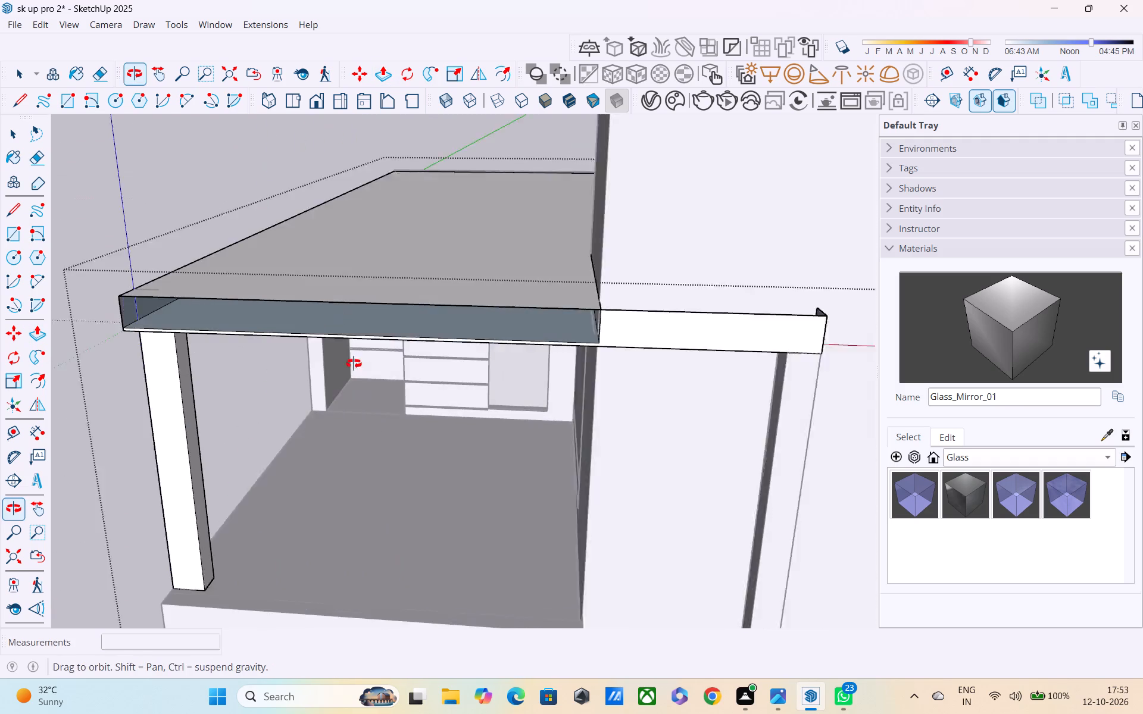
{"action": "middle_click_drag", "start_coordinate": [354, 364], "coordinate": [352, 362]}
{"action": "scroll", "coordinate": [408, 346], "scroll_direction": "down", "scroll_amount": 2}
{"action": "key", "text": "grave"}
{"action": "key", "text": "space"}
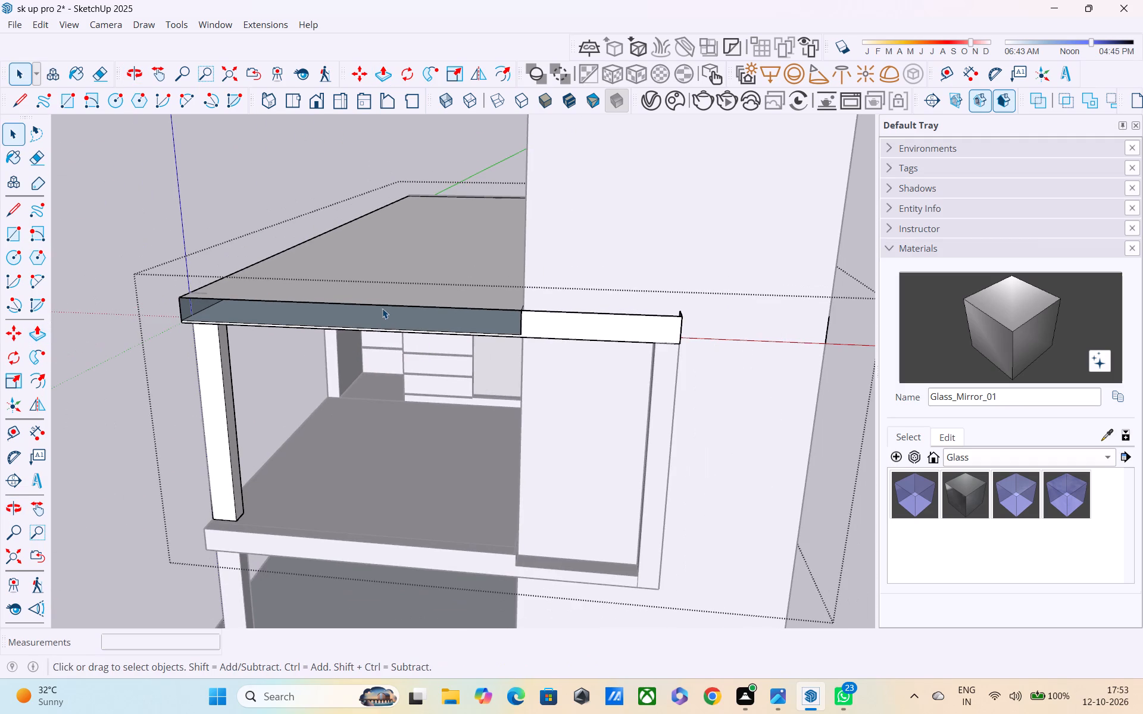
{"action": "key", "text": "r"}
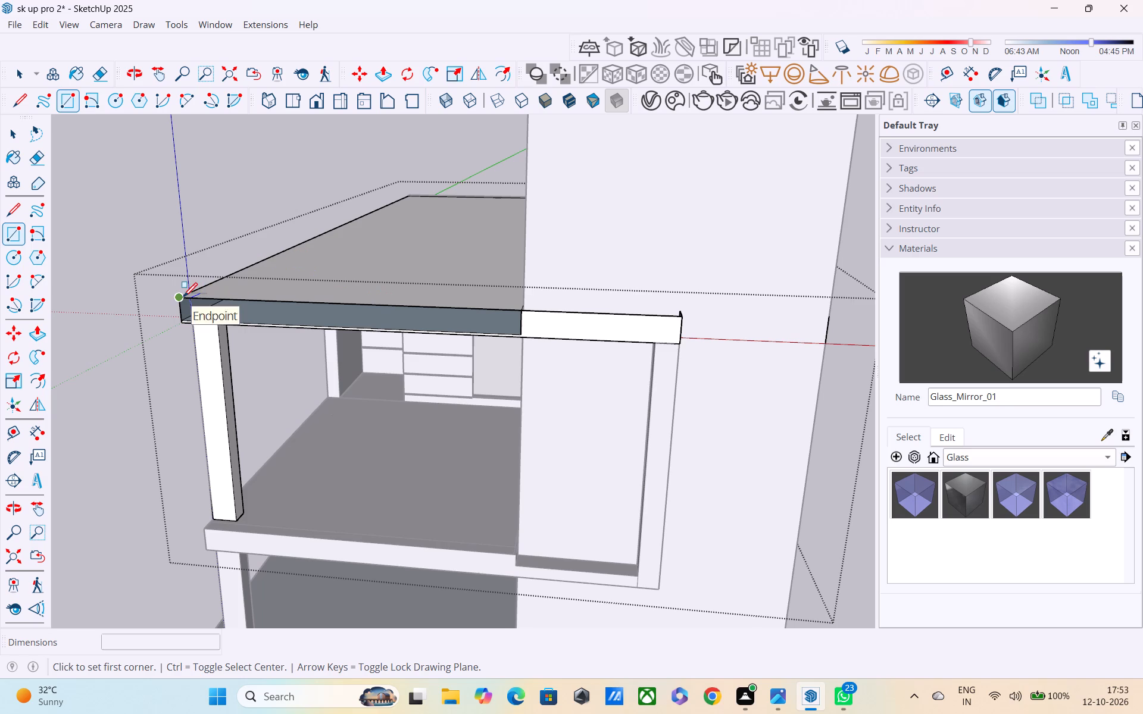
{"action": "left_click", "coordinate": [183, 299]}
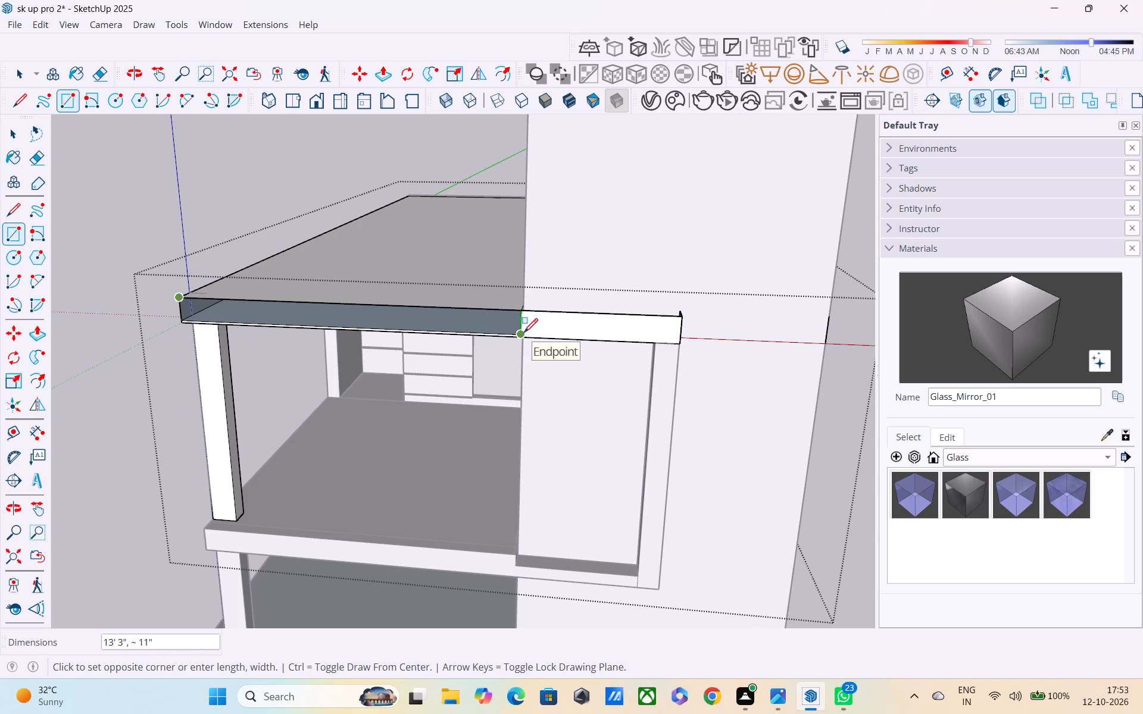
{"action": "left_click", "coordinate": [524, 334]}
Push/Pull the face of the narrow roof beam section in front of the tower by about 10 1/4".
{"action": "scroll", "coordinate": [534, 334], "scroll_direction": "down", "scroll_amount": 4}
{"action": "key", "text": "space"}
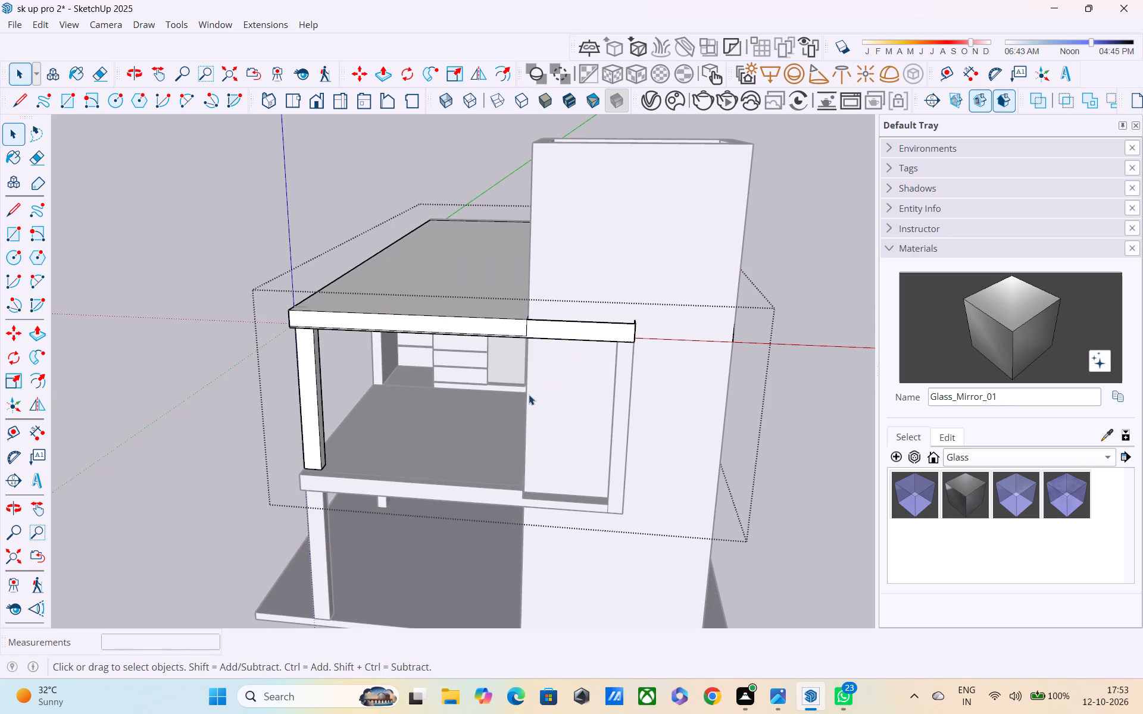
{"action": "middle_click_drag", "start_coordinate": [519, 431], "coordinate": [441, 547]}
{"action": "scroll", "coordinate": [482, 438], "scroll_direction": "up", "scroll_amount": 4}
{"action": "middle_click_drag", "start_coordinate": [482, 438], "coordinate": [363, 528]}
{"action": "scroll", "coordinate": [363, 528], "scroll_direction": "up", "scroll_amount": 2}
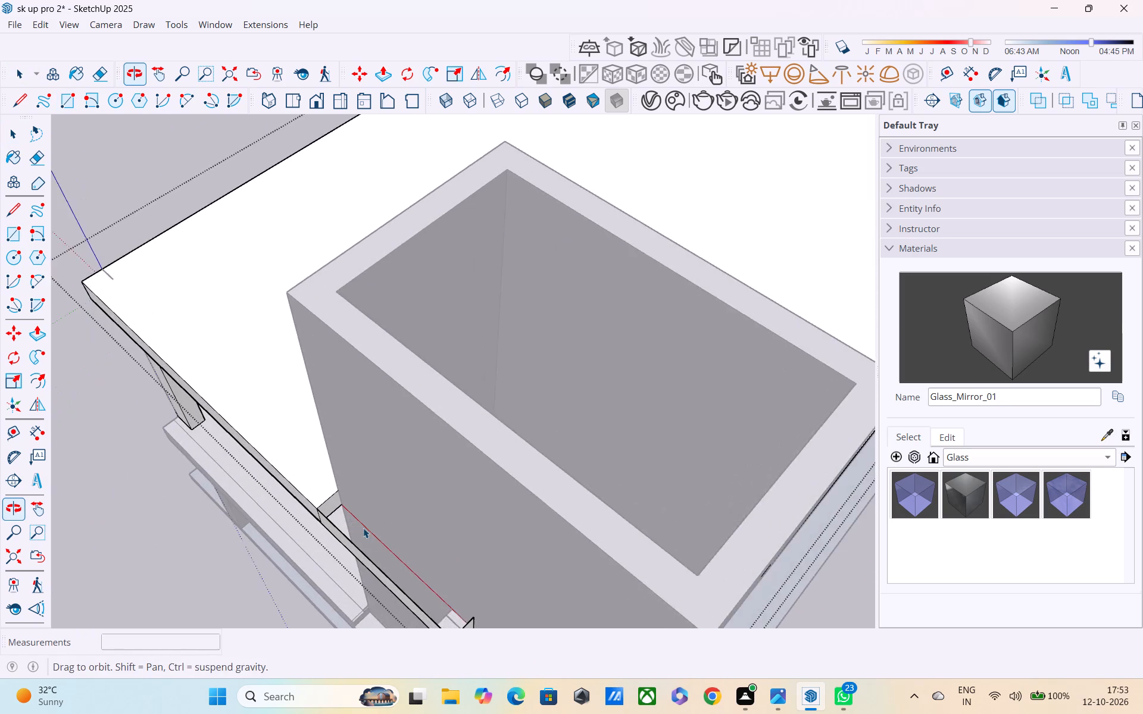
{"action": "scroll", "coordinate": [363, 528], "scroll_direction": "up", "scroll_amount": 4}
{"action": "middle_click_drag", "start_coordinate": [359, 528], "coordinate": [261, 496]}
{"action": "scroll", "coordinate": [223, 520], "scroll_direction": "up", "scroll_amount": 2}
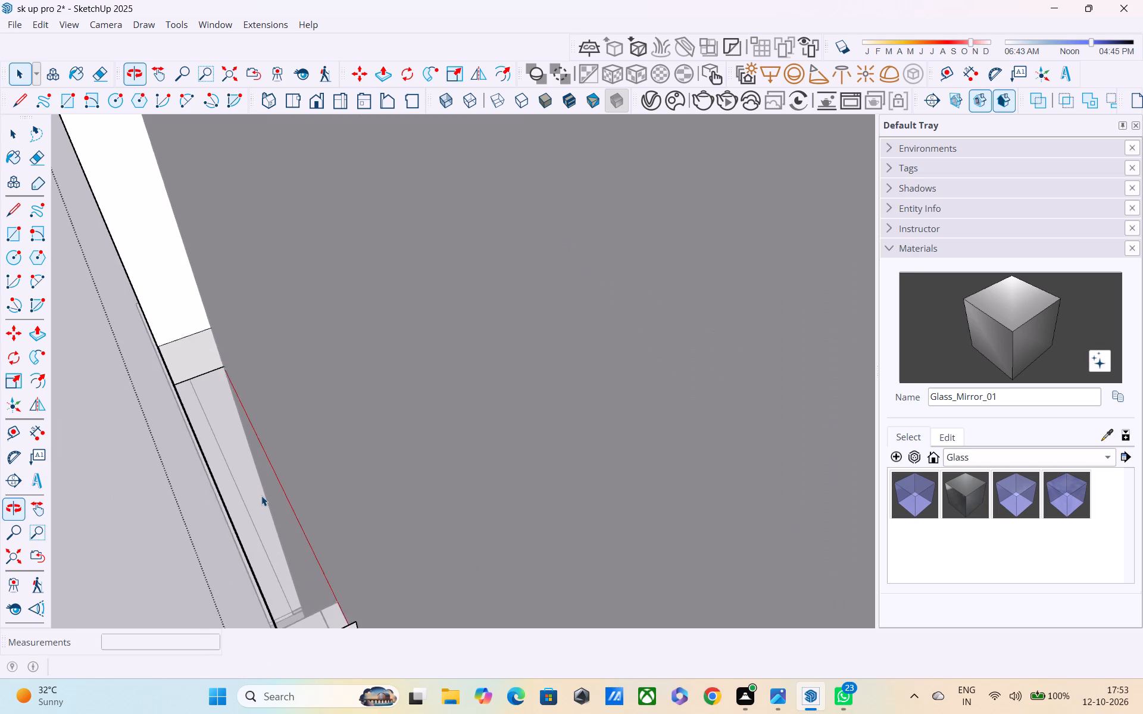
{"action": "scroll", "coordinate": [261, 496], "scroll_direction": "up", "scroll_amount": 5}
{"action": "key", "text": "p"}
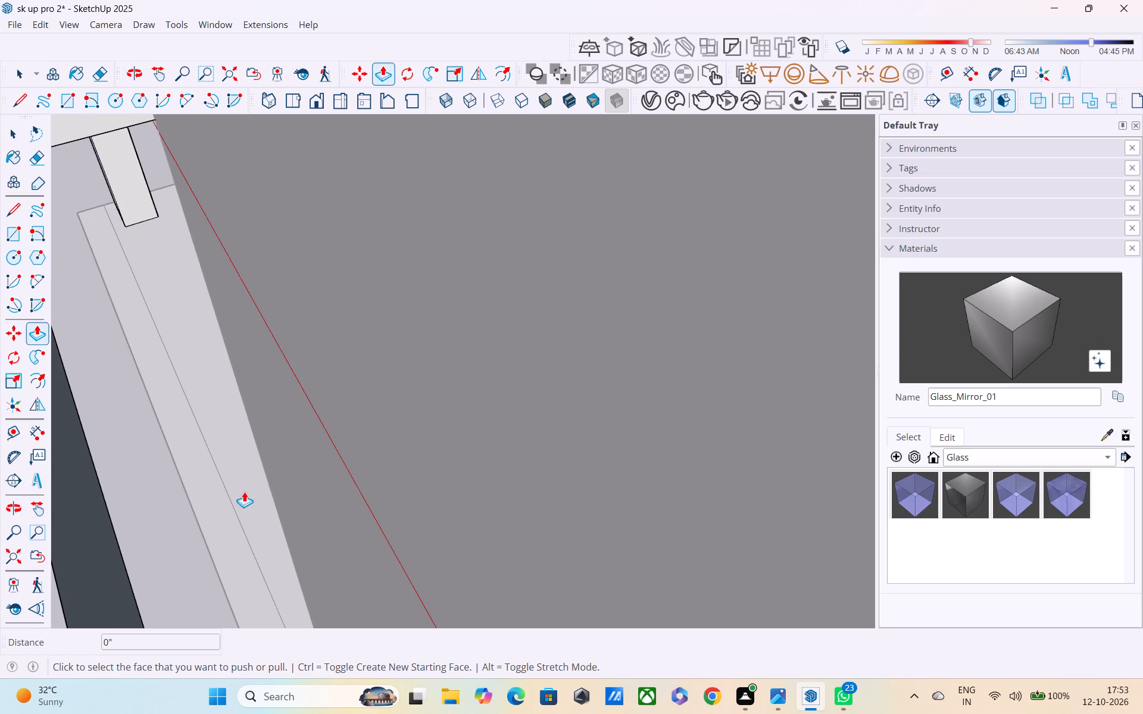
{"action": "scroll", "coordinate": [243, 491], "scroll_direction": "down", "scroll_amount": 4}
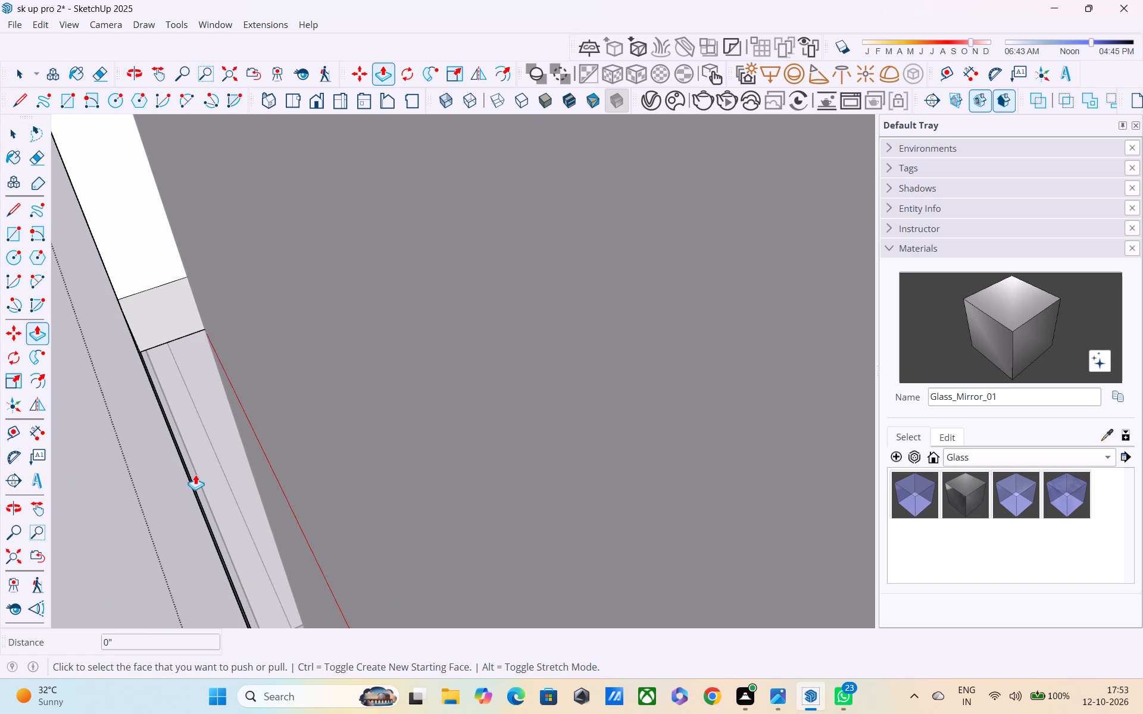
{"action": "scroll", "coordinate": [195, 474], "scroll_direction": "up", "scroll_amount": 1}
{"action": "middle_click_drag", "start_coordinate": [195, 474], "coordinate": [181, 464]}
{"action": "left_click", "coordinate": [142, 468]}
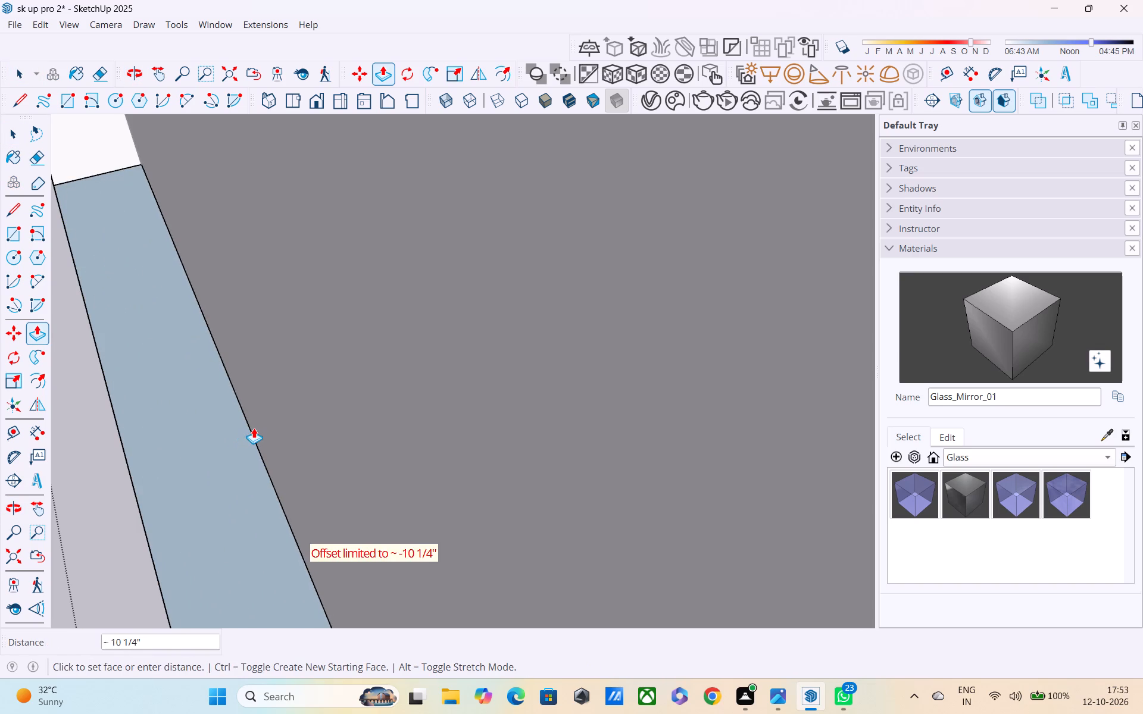
{"action": "left_click", "coordinate": [254, 428]}
{"action": "middle_click_drag", "start_coordinate": [246, 453], "coordinate": [577, 304]}
{"action": "scroll", "coordinate": [550, 369], "scroll_direction": "down", "scroll_amount": 3}
{"action": "middle_click_drag", "start_coordinate": [553, 427], "coordinate": [553, 326]}
{"action": "scroll", "coordinate": [554, 338], "scroll_direction": "up", "scroll_amount": 1}
{"action": "scroll", "coordinate": [555, 340], "scroll_direction": "down", "scroll_amount": 5}
{"action": "scroll", "coordinate": [560, 395], "scroll_direction": "down", "scroll_amount": 5}
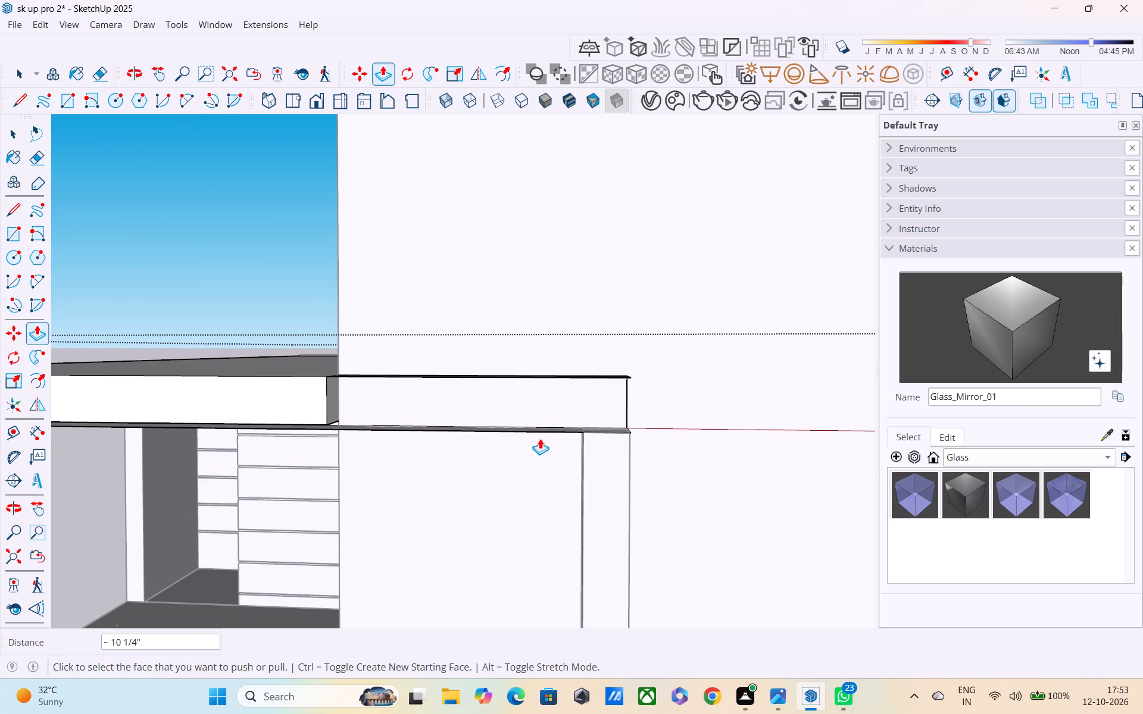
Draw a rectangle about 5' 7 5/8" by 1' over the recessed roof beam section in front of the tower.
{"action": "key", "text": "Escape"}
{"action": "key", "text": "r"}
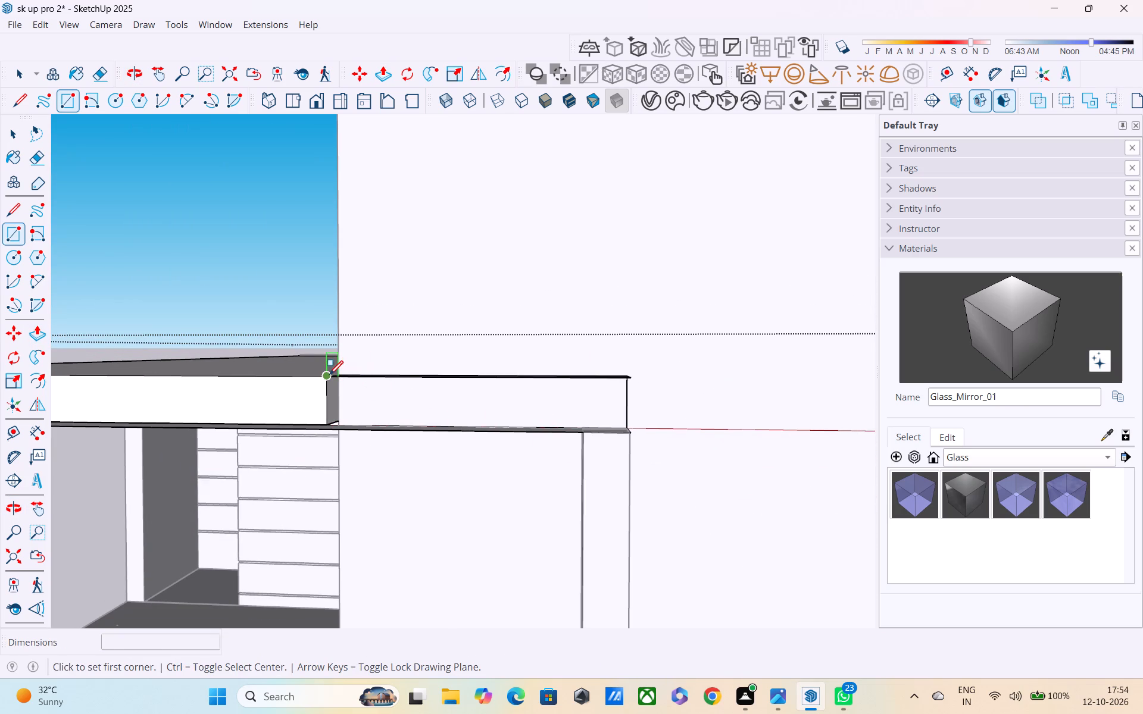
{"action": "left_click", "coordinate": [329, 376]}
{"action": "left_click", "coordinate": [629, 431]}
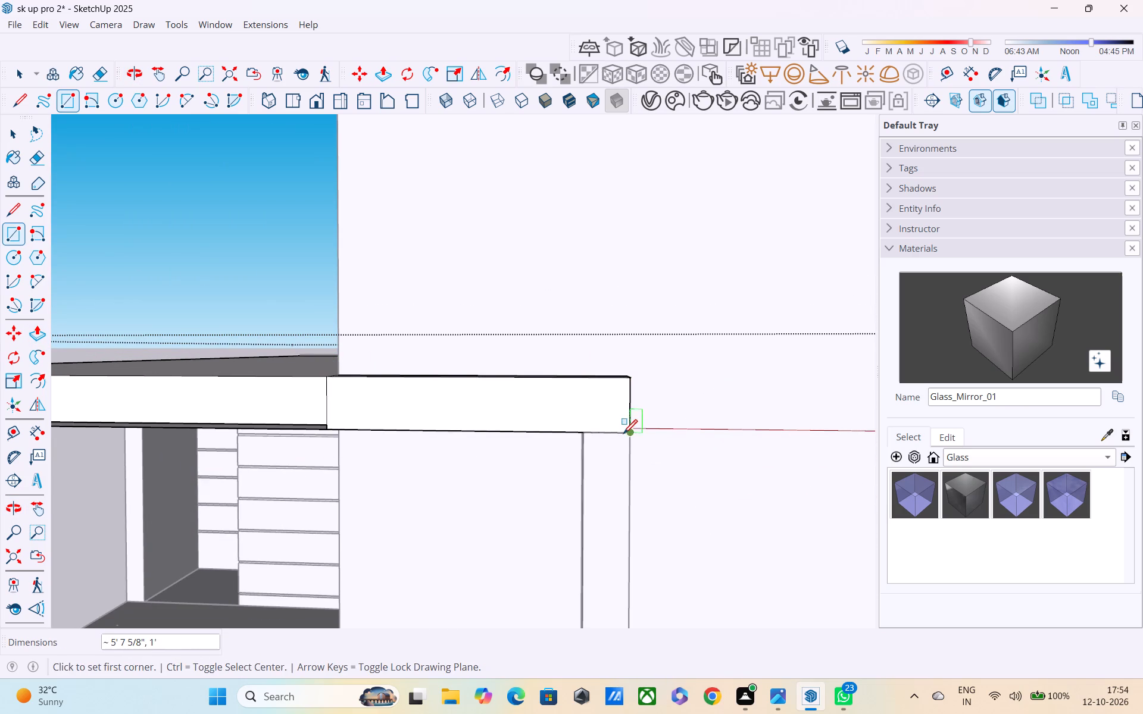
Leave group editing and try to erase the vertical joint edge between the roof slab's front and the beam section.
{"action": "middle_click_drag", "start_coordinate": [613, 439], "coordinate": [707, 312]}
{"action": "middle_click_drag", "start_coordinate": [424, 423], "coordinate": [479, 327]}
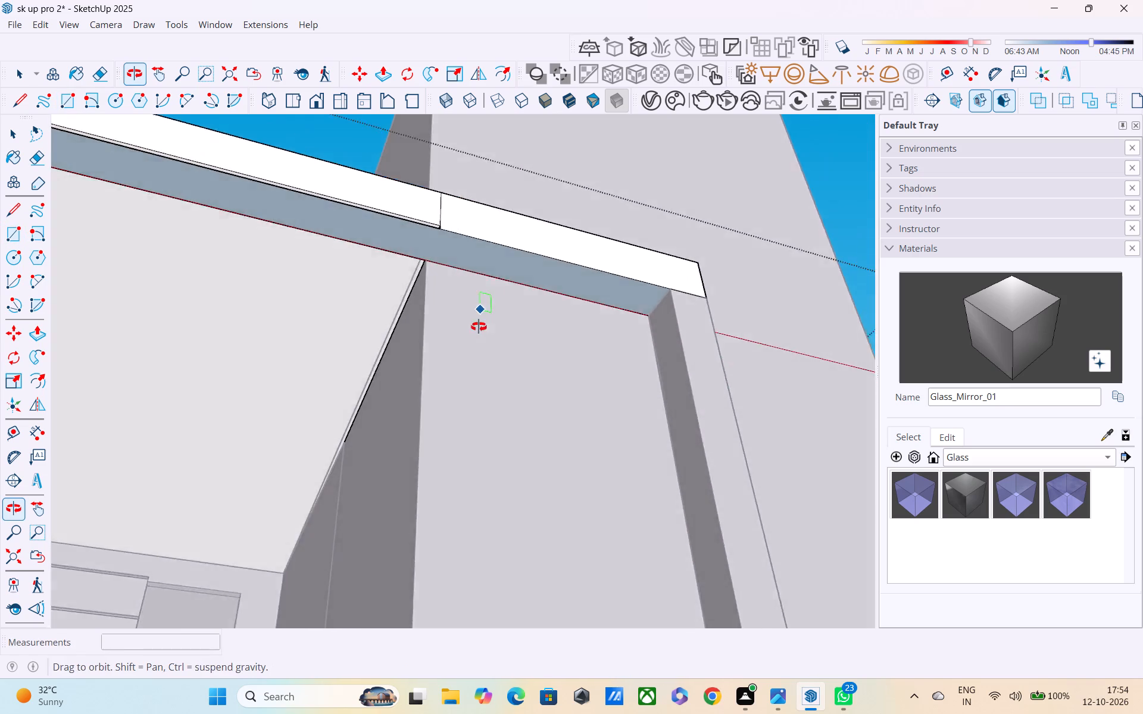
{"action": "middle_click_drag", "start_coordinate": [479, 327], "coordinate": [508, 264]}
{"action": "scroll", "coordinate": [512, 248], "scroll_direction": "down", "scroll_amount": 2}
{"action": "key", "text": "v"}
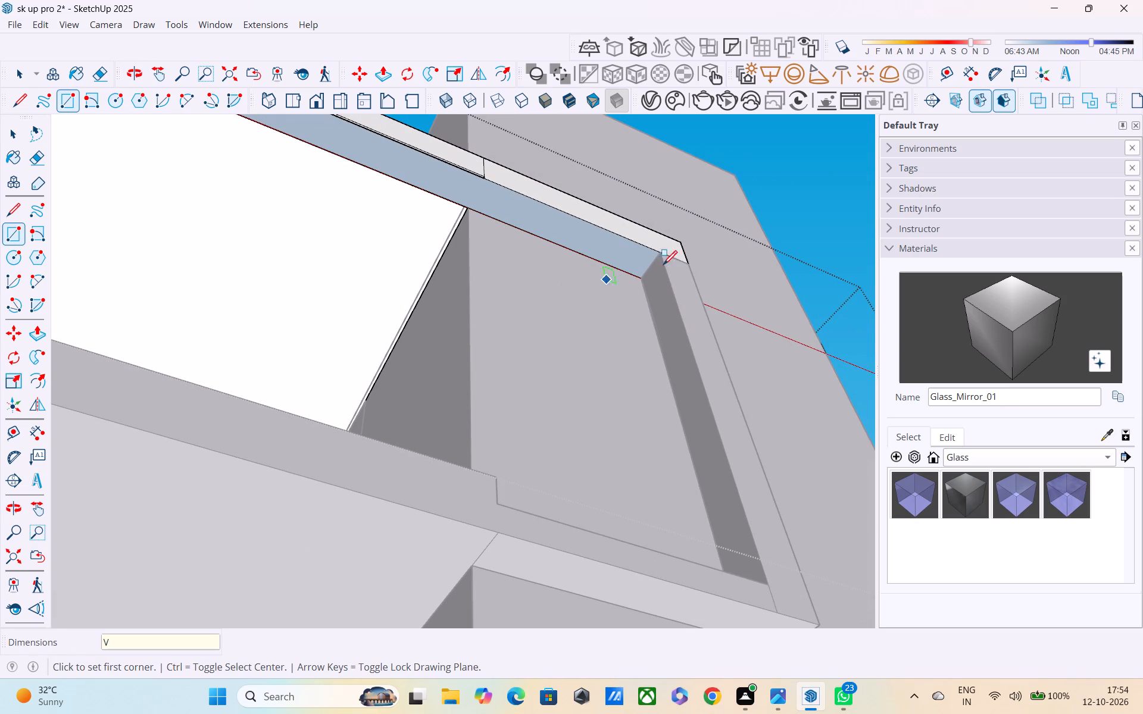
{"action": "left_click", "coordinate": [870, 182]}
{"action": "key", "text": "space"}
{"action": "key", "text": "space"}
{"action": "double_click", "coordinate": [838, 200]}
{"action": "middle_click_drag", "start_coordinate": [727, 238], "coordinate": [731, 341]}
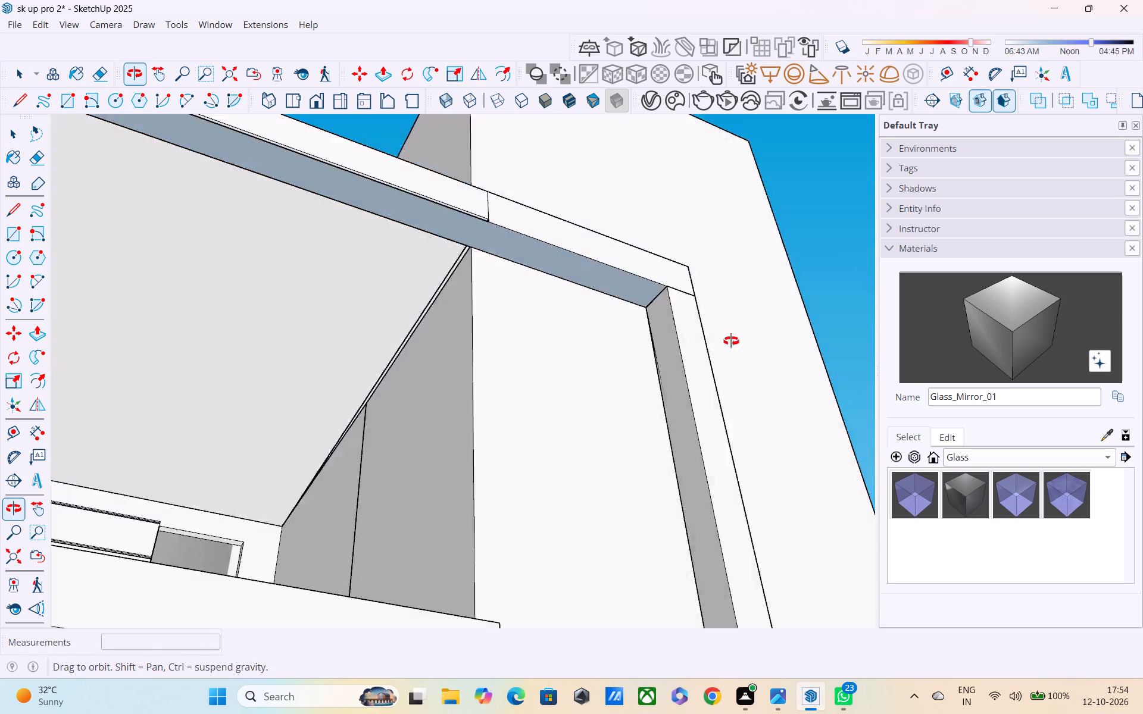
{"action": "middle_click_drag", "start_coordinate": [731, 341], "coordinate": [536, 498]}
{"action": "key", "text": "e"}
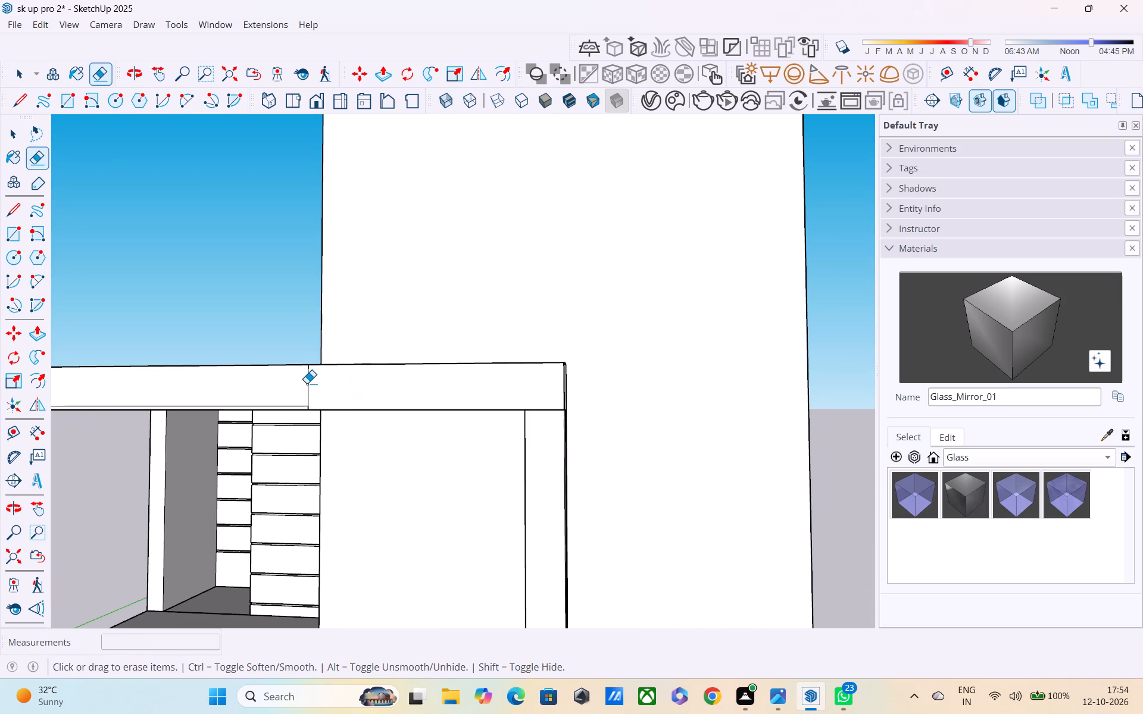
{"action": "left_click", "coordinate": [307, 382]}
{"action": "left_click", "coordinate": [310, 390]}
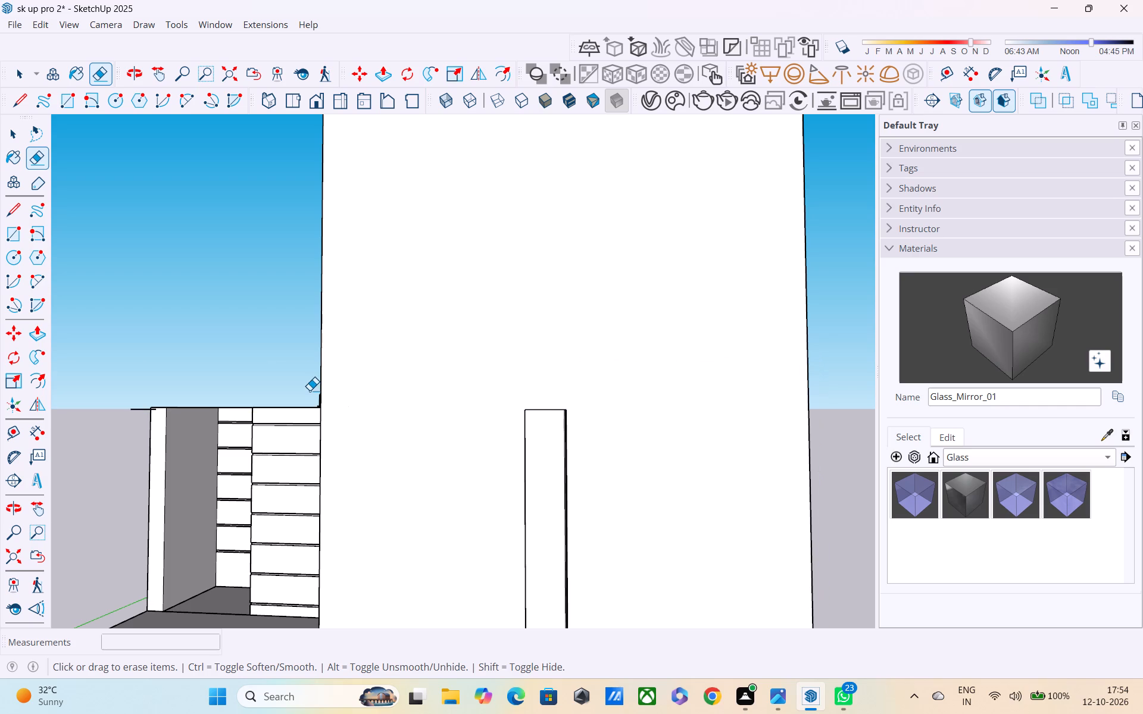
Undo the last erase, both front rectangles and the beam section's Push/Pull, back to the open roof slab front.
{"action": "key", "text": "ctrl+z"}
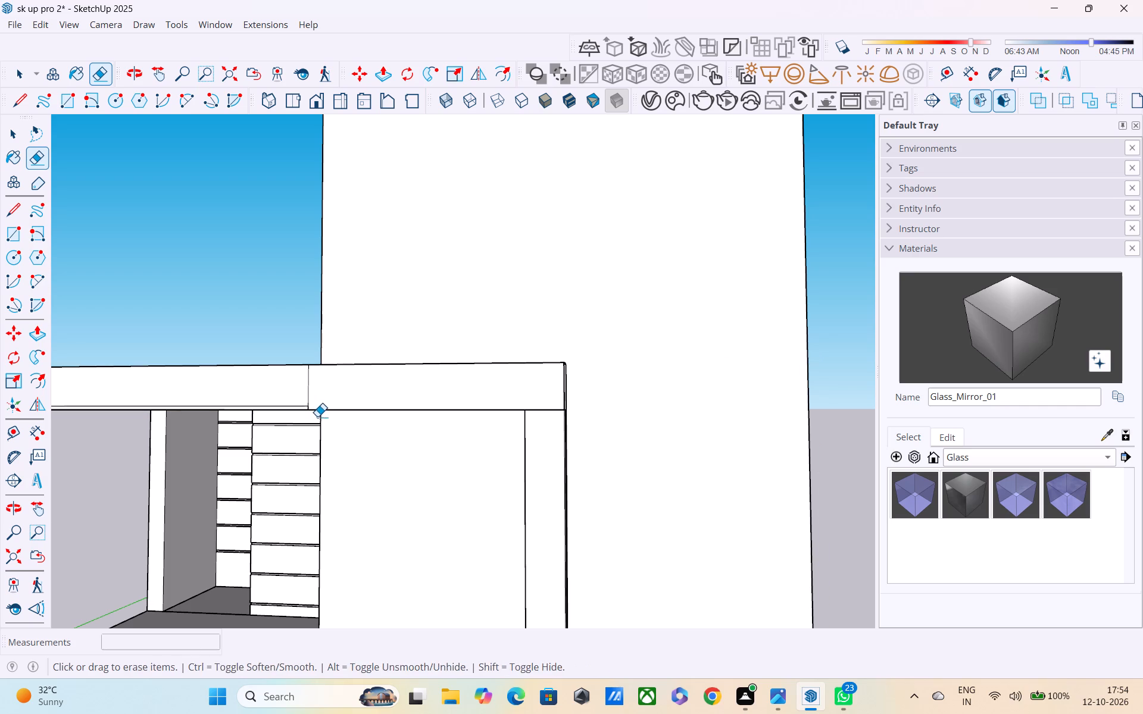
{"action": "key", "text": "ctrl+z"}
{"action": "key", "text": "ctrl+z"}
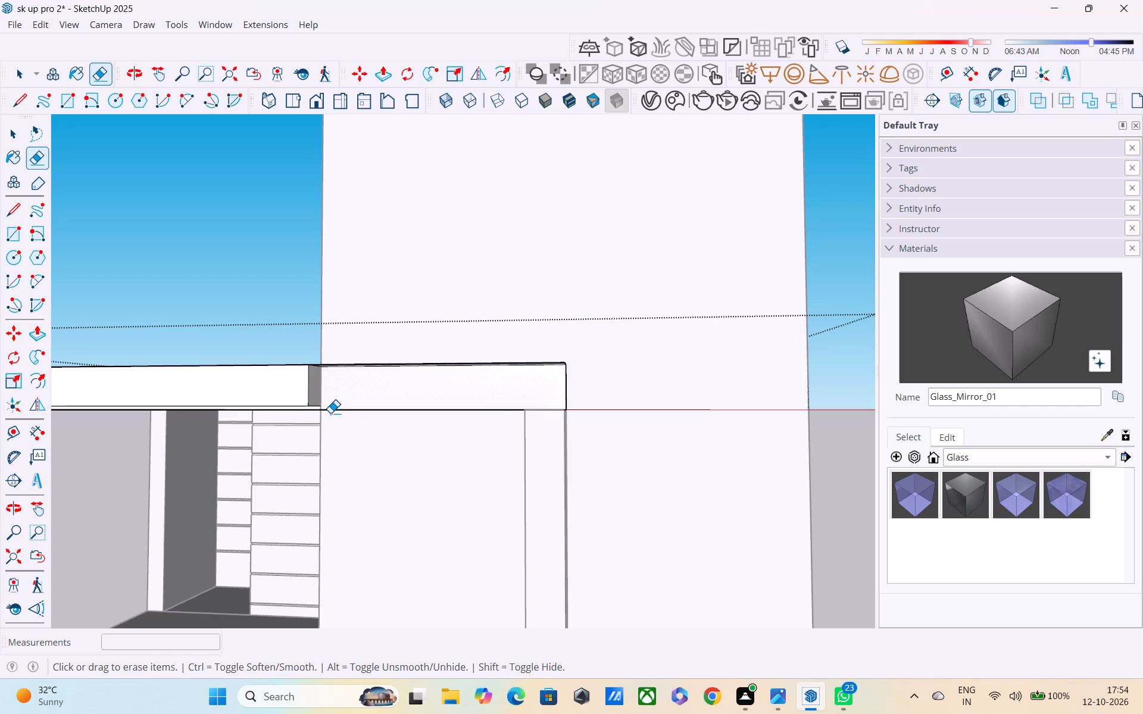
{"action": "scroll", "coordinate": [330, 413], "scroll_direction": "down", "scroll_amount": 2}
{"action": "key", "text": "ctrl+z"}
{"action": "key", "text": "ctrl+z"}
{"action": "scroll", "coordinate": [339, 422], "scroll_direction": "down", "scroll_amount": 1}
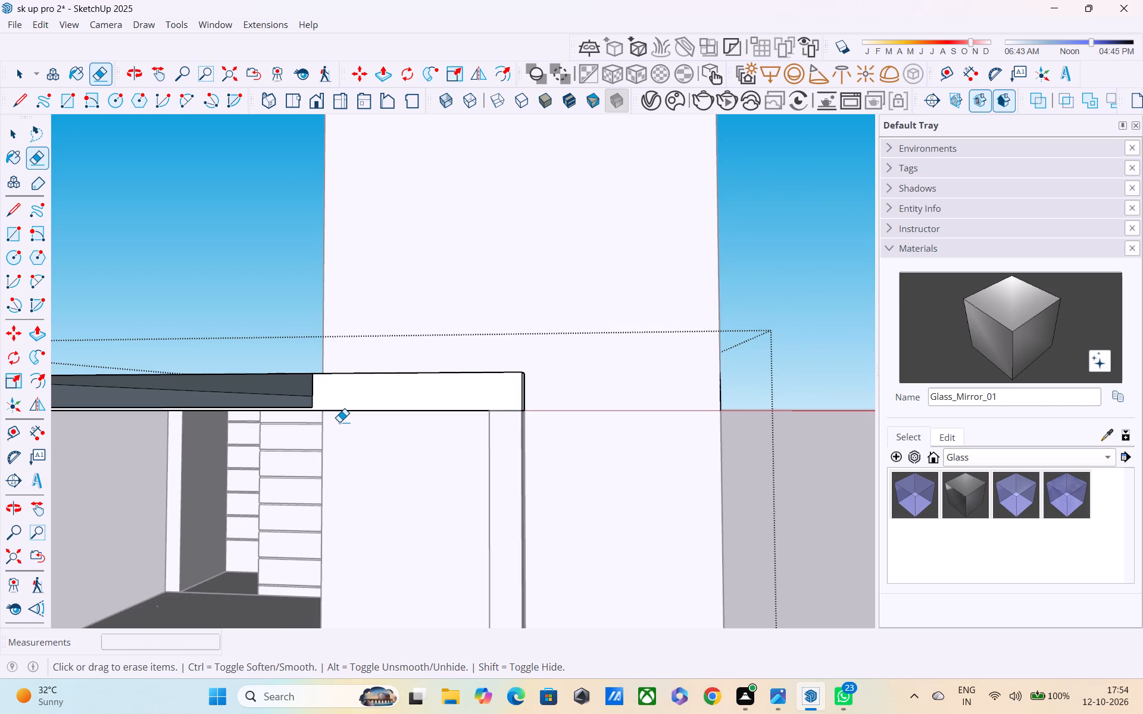
Draw a rectangle corner to corner over the open front of the roof slab, up to the beam section.
{"action": "middle_click_drag", "start_coordinate": [377, 456], "coordinate": [495, 506]}
{"action": "scroll", "coordinate": [495, 506], "scroll_direction": "up", "scroll_amount": 1}
{"action": "scroll", "coordinate": [496, 498], "scroll_direction": "down", "scroll_amount": 5}
{"action": "middle_click_drag", "start_coordinate": [496, 498], "coordinate": [515, 465]}
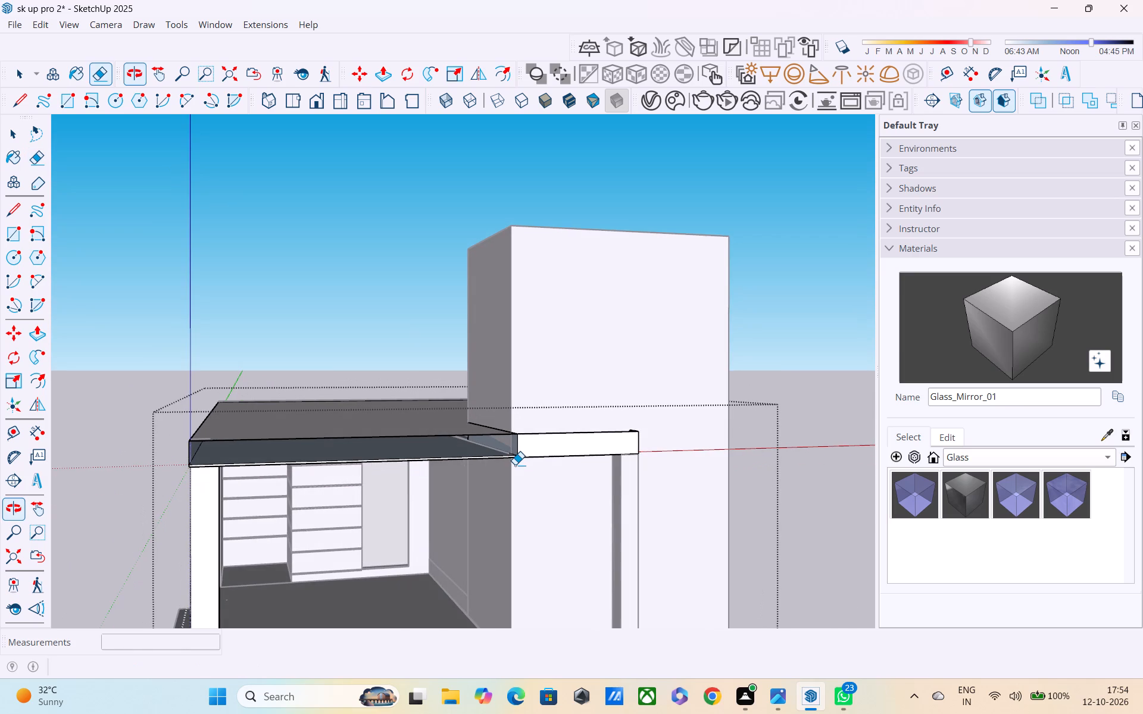
{"action": "key", "text": "Escape"}
{"action": "key", "text": "r"}
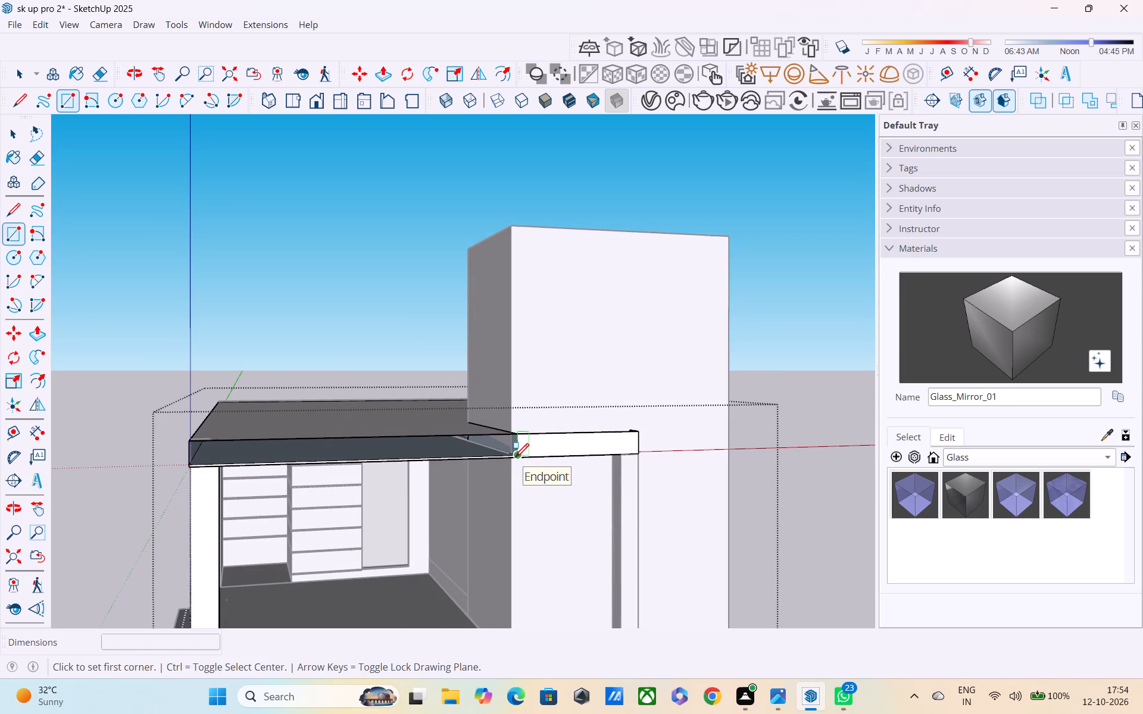
{"action": "left_click", "coordinate": [515, 459]}
{"action": "key", "text": "Escape"}
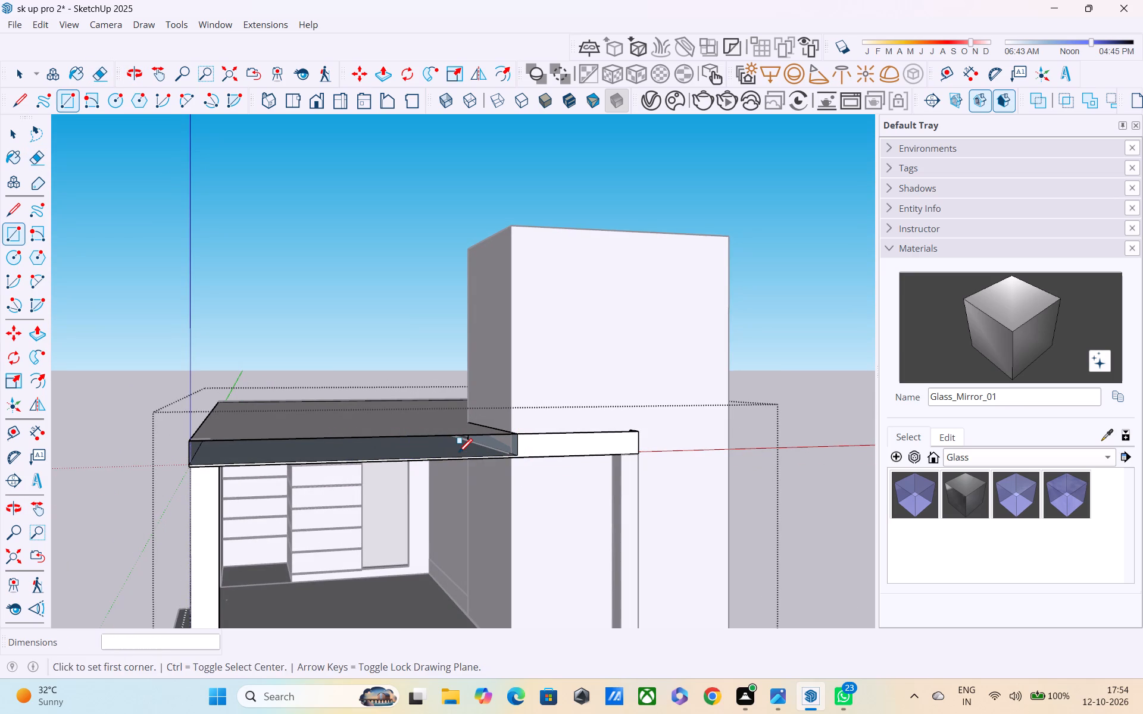
{"action": "middle_click_drag", "start_coordinate": [544, 460], "coordinate": [663, 432]}
{"action": "middle_click_drag", "start_coordinate": [636, 429], "coordinate": [717, 477]}
{"action": "scroll", "coordinate": [656, 458], "scroll_direction": "up", "scroll_amount": 1}
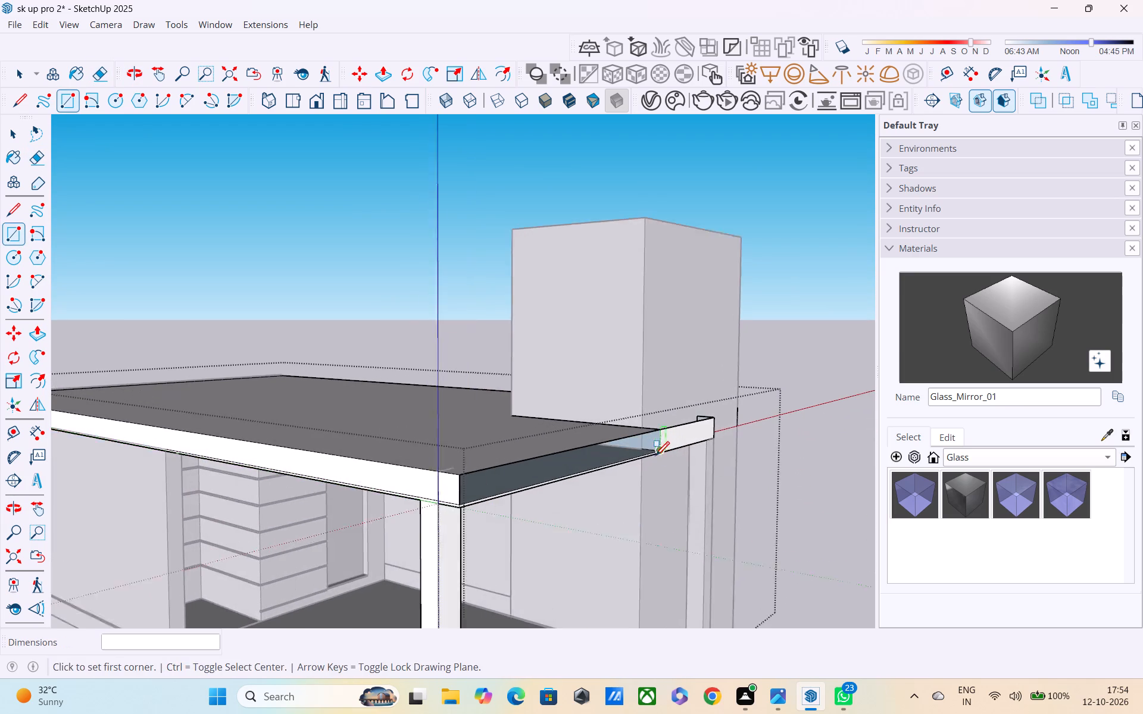
{"action": "scroll", "coordinate": [655, 457], "scroll_direction": "up", "scroll_amount": 2}
{"action": "middle_click_drag", "start_coordinate": [650, 453], "coordinate": [747, 414]}
{"action": "scroll", "coordinate": [695, 417], "scroll_direction": "up", "scroll_amount": 2}
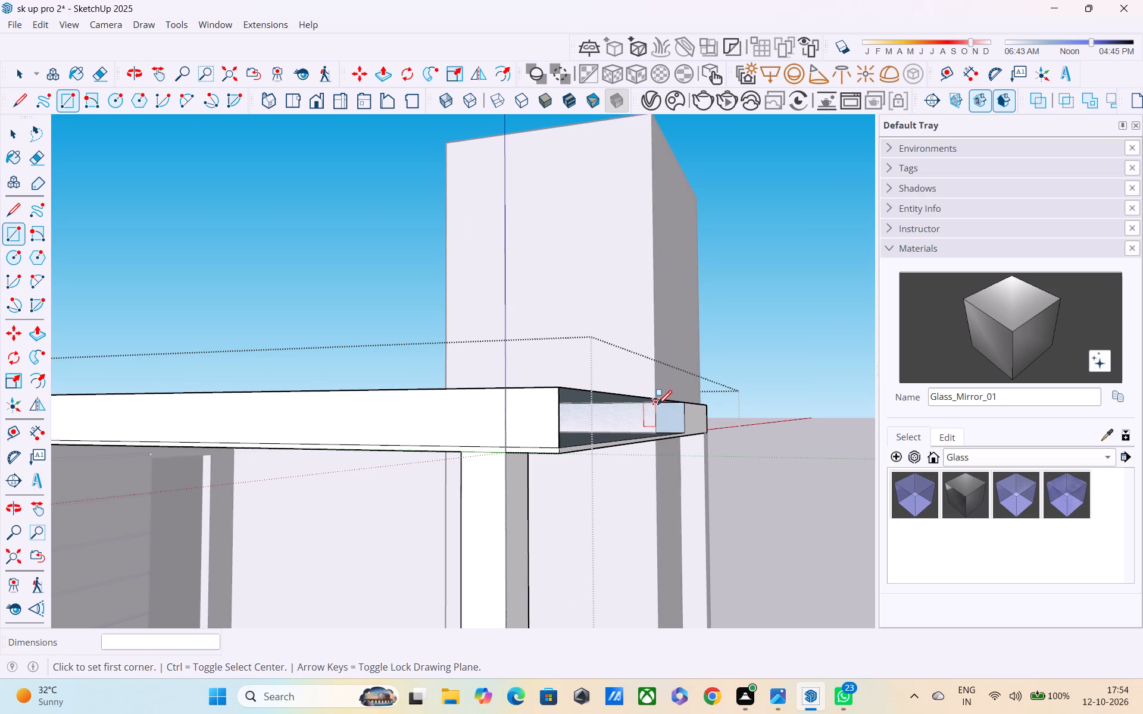
{"action": "left_click", "coordinate": [658, 406]}
{"action": "left_click", "coordinate": [680, 434]}
{"action": "middle_click_drag", "start_coordinate": [681, 436], "coordinate": [670, 456]}
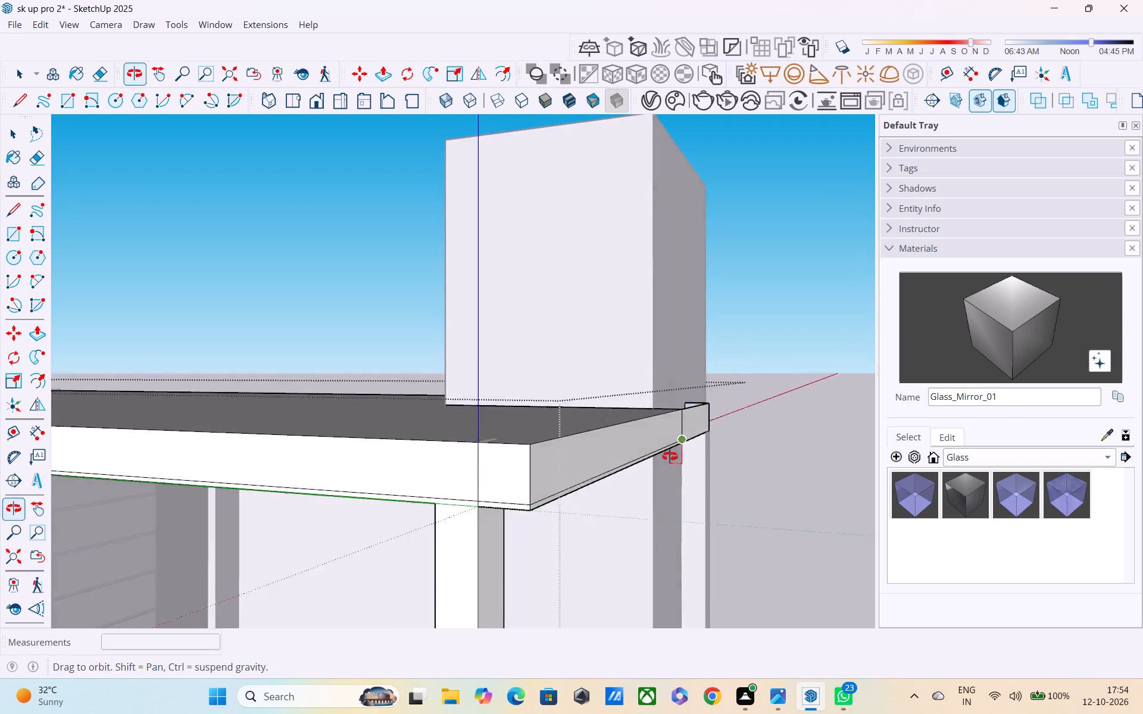
{"action": "middle_click_drag", "start_coordinate": [670, 456], "coordinate": [421, 516]}
{"action": "scroll", "coordinate": [424, 512], "scroll_direction": "down", "scroll_amount": 4}
{"action": "key", "text": "grave"}
{"action": "key", "text": "space"}
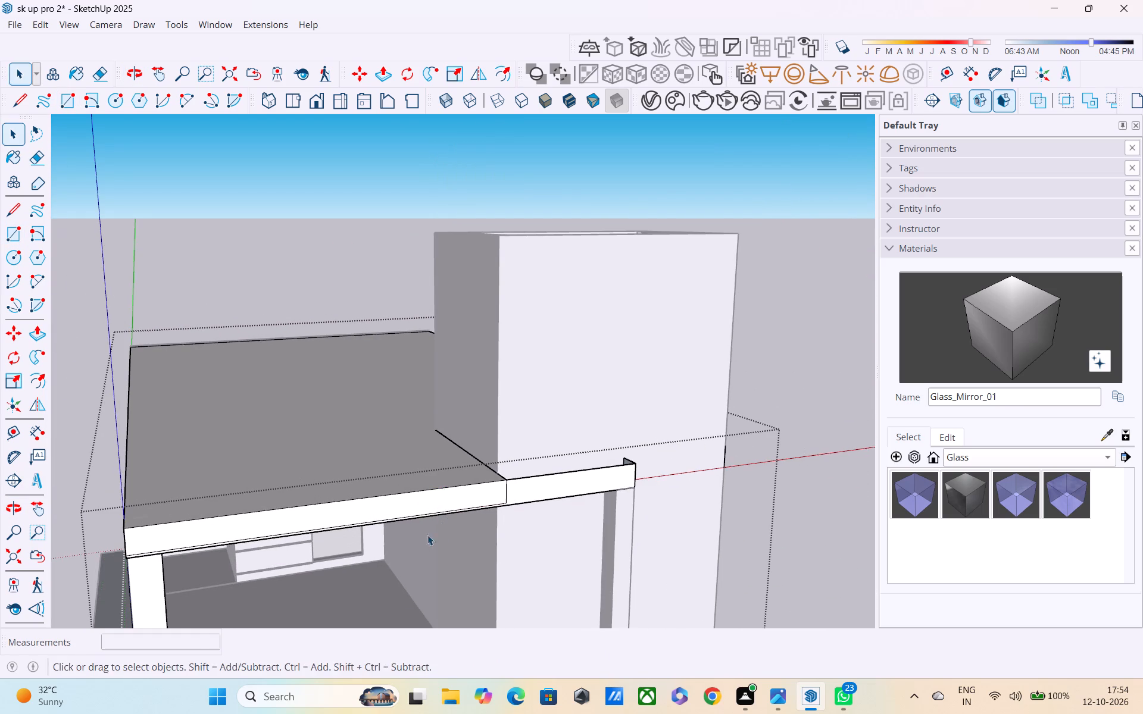
Erase the thin leftover lines near the bottom edge of the roof slab's front and side faces.
{"action": "middle_click_drag", "start_coordinate": [426, 534], "coordinate": [501, 415]}
{"action": "scroll", "coordinate": [375, 340], "scroll_direction": "up", "scroll_amount": 1}
{"action": "middle_click_drag", "start_coordinate": [378, 346], "coordinate": [389, 397]}
{"action": "scroll", "coordinate": [346, 374], "scroll_direction": "up", "scroll_amount": 9}
{"action": "middle_click_drag", "start_coordinate": [323, 365], "coordinate": [277, 399]}
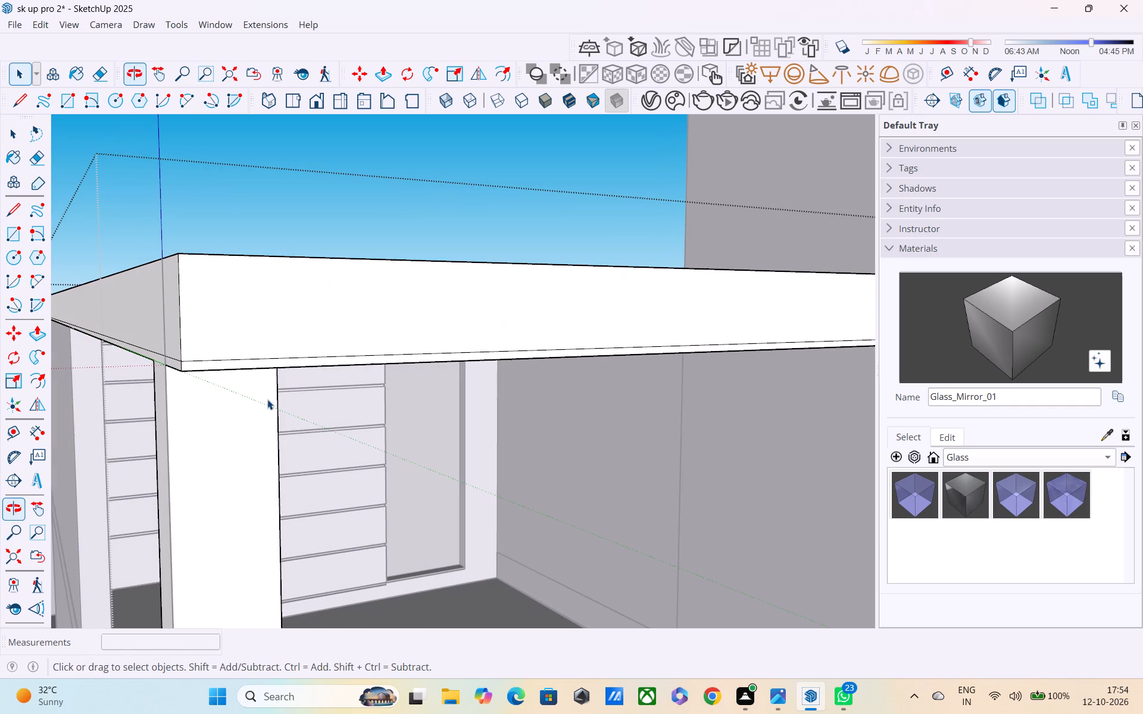
{"action": "key", "text": "e"}
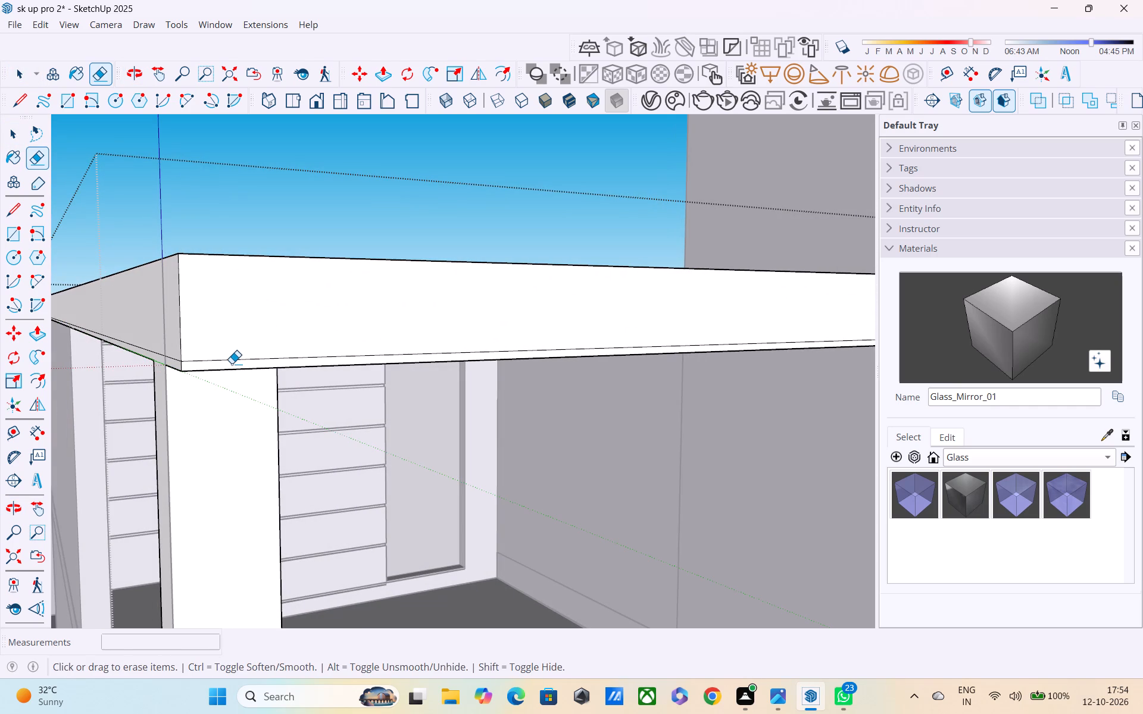
{"action": "left_click", "coordinate": [232, 364]}
{"action": "left_click", "coordinate": [231, 362]}
{"action": "middle_click_drag", "start_coordinate": [185, 370], "coordinate": [333, 369]}
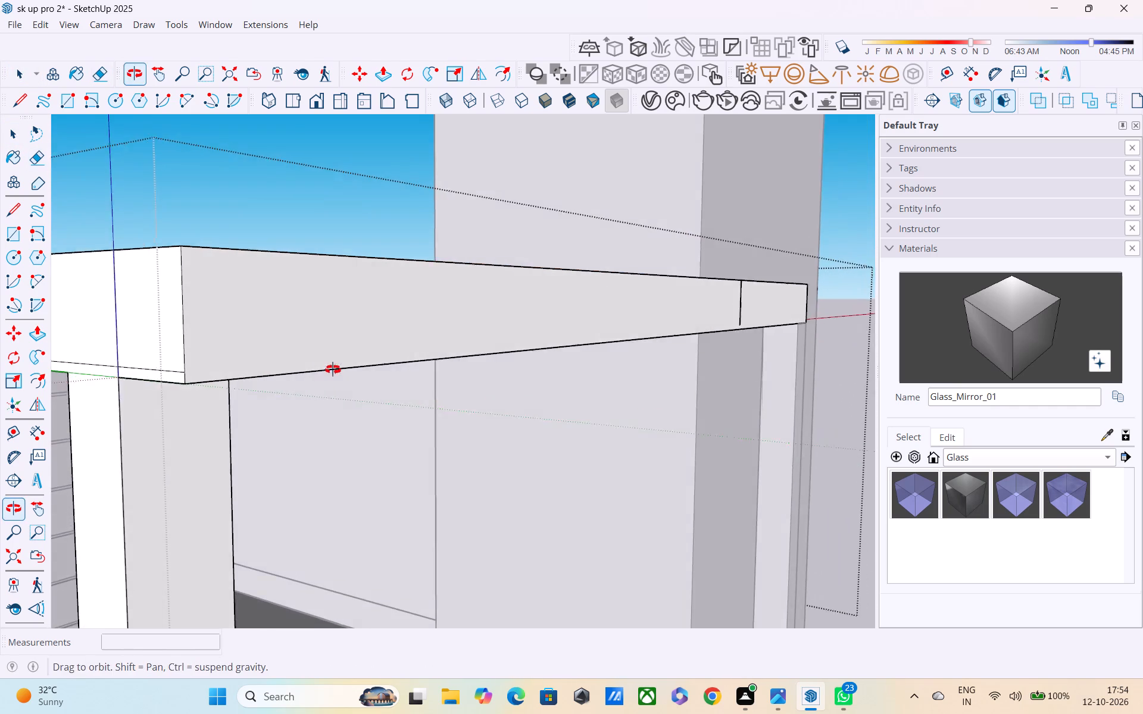
{"action": "middle_click_drag", "start_coordinate": [333, 369], "coordinate": [334, 368]}
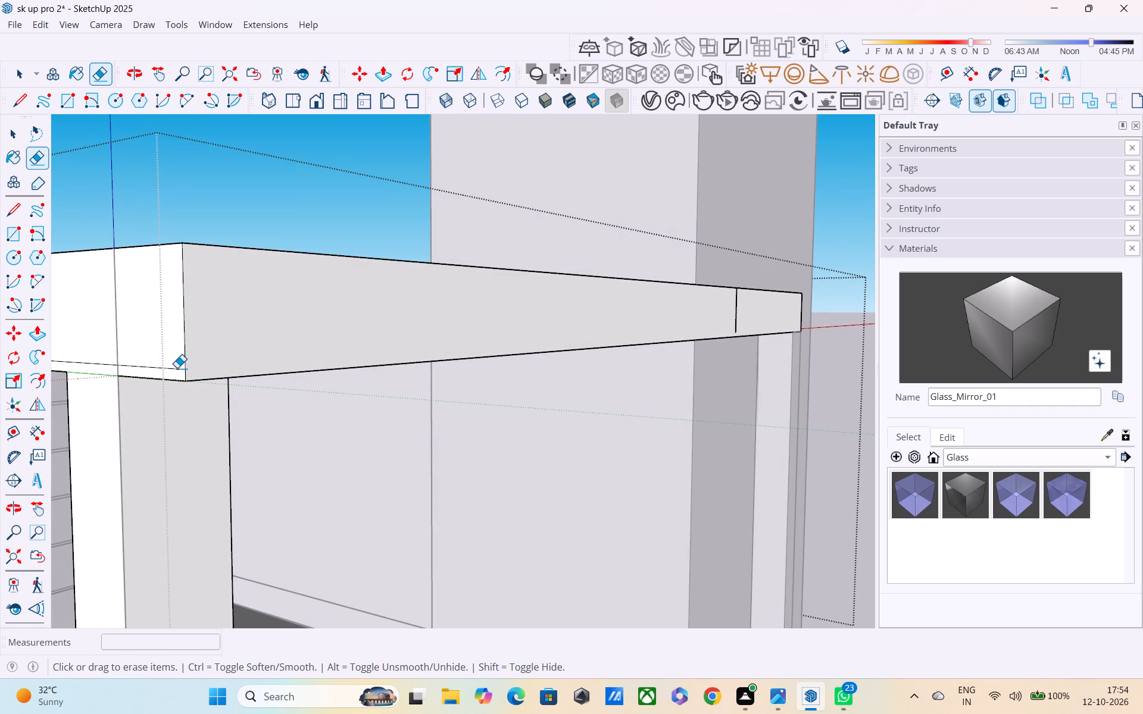
{"action": "left_click", "coordinate": [177, 371]}
{"action": "left_click", "coordinate": [172, 371]}
Erase the vertical joint edge between the roof slab's front face and the narrow beam section.
{"action": "scroll", "coordinate": [230, 382], "scroll_direction": "down", "scroll_amount": 4}
{"action": "middle_click_drag", "start_coordinate": [591, 309], "coordinate": [403, 343]}
{"action": "scroll", "coordinate": [385, 375], "scroll_direction": "up", "scroll_amount": 5}
{"action": "left_click", "coordinate": [357, 367]}
Draw a line about 11" long along the tower's corner, across the roof slab's end beside the beam gap.
{"action": "middle_click_drag", "start_coordinate": [367, 364], "coordinate": [133, 501]}
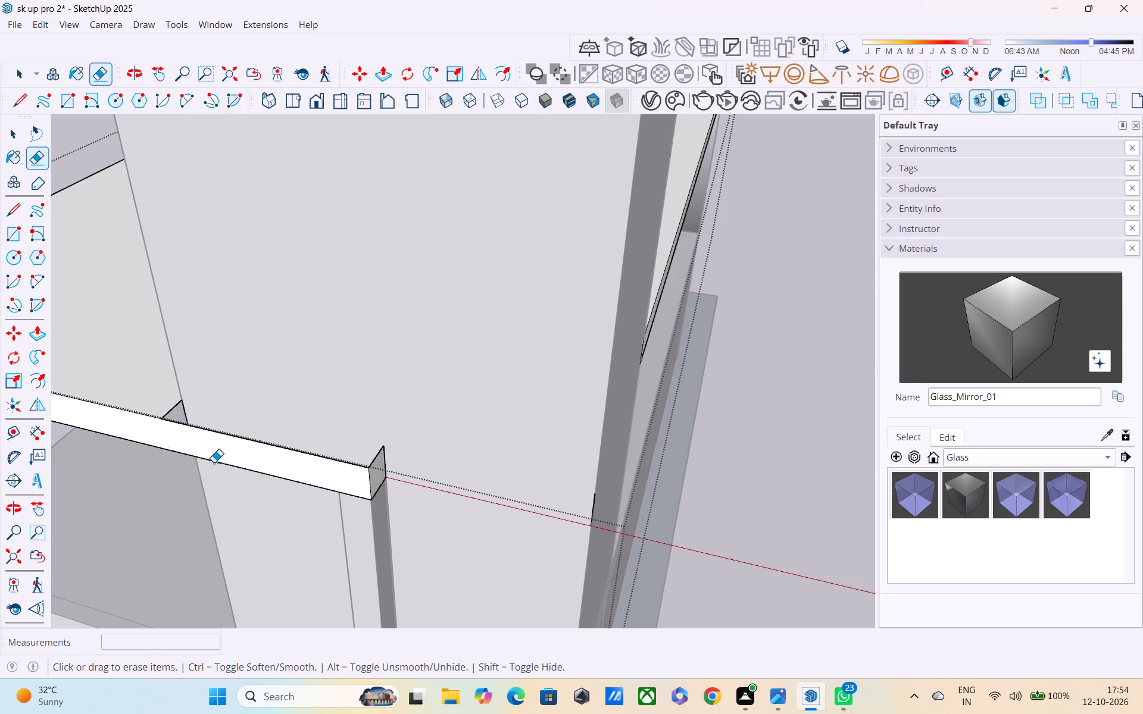
{"action": "middle_click_drag", "start_coordinate": [283, 441], "coordinate": [176, 494]}
{"action": "key", "text": "space"}
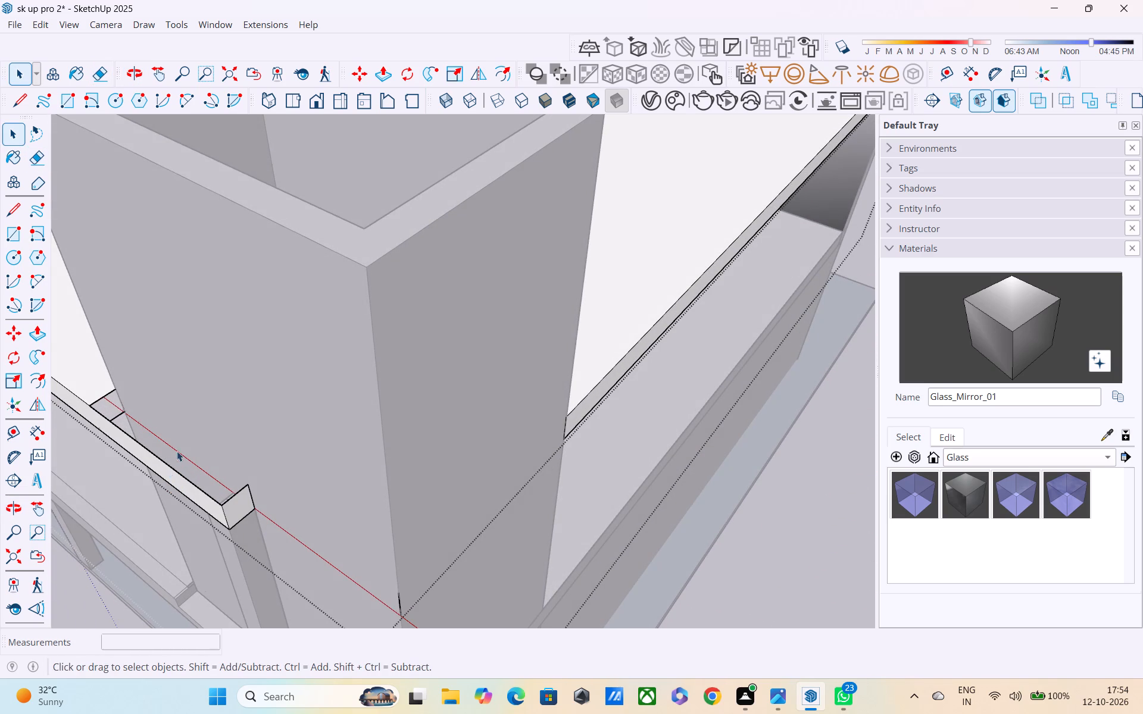
{"action": "key", "text": "l"}
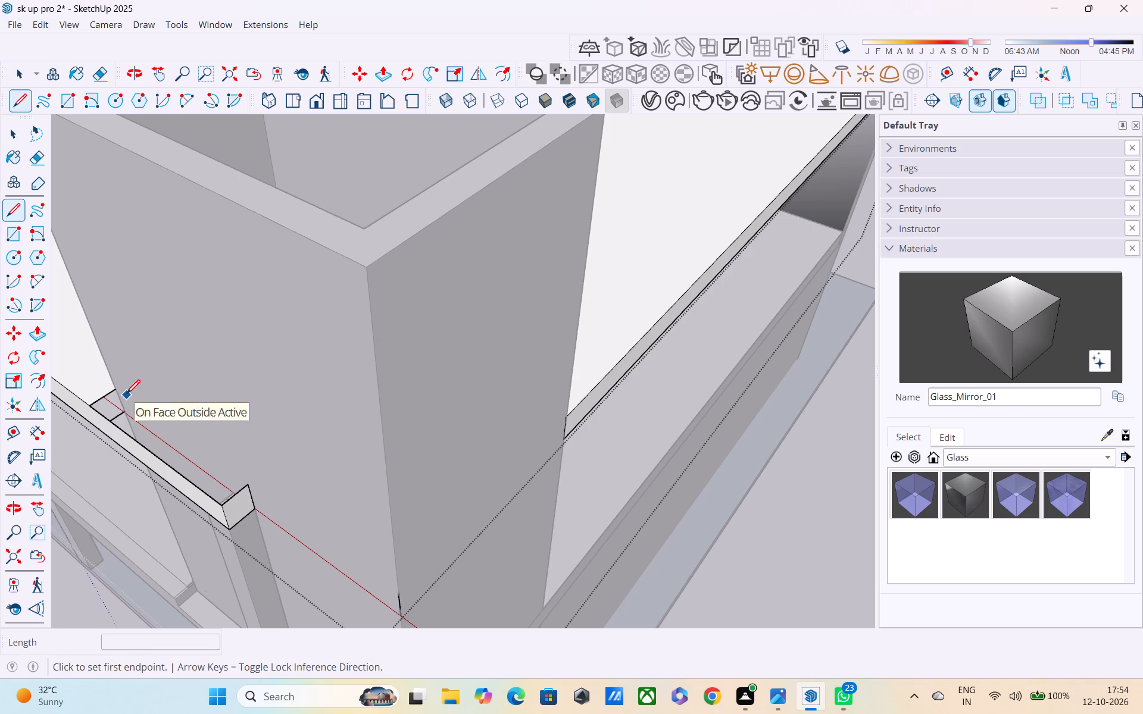
{"action": "left_click", "coordinate": [120, 389]}
{"action": "left_click", "coordinate": [123, 412]}
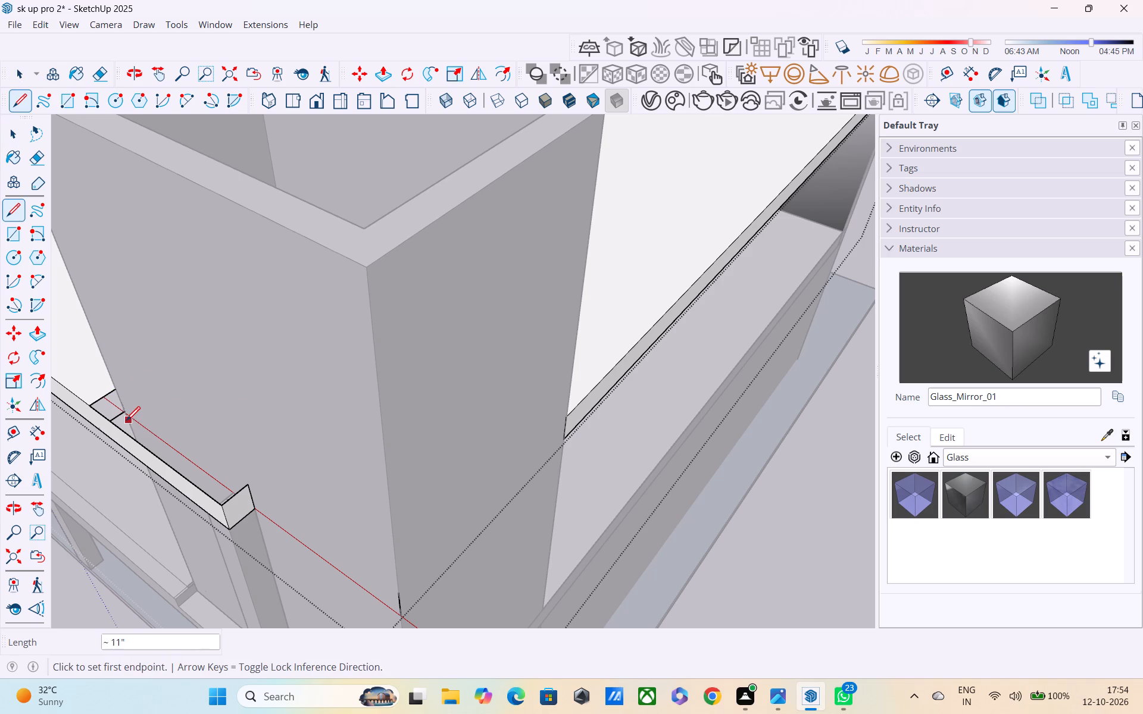
{"action": "key", "text": "space"}
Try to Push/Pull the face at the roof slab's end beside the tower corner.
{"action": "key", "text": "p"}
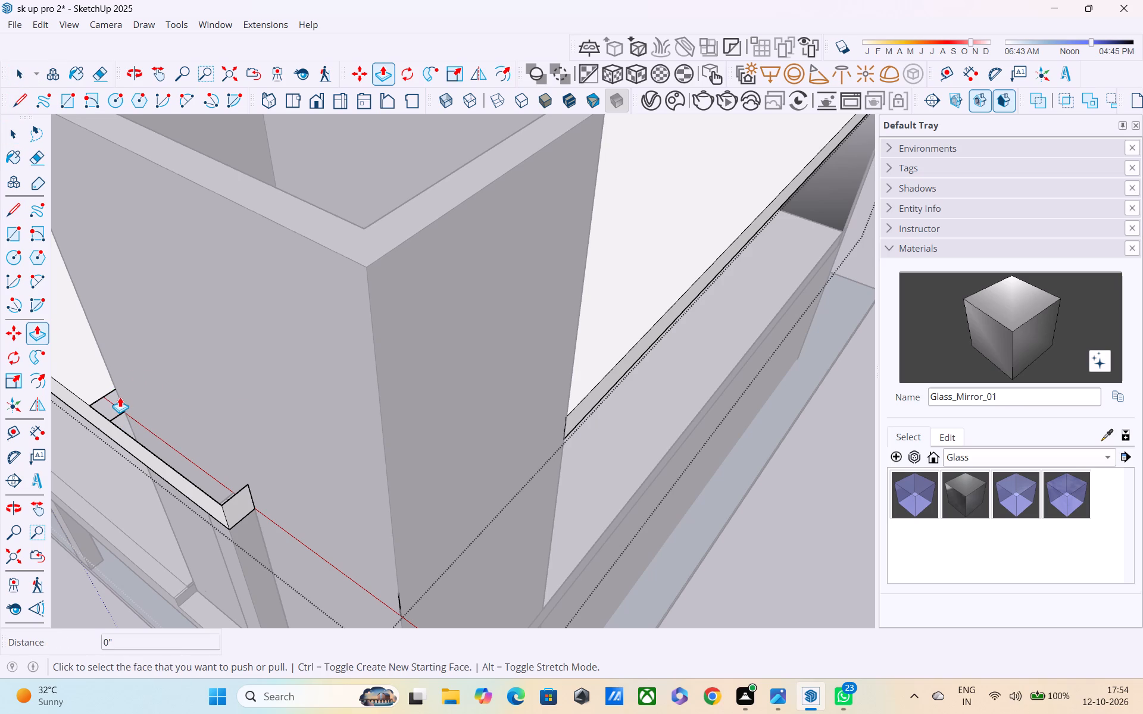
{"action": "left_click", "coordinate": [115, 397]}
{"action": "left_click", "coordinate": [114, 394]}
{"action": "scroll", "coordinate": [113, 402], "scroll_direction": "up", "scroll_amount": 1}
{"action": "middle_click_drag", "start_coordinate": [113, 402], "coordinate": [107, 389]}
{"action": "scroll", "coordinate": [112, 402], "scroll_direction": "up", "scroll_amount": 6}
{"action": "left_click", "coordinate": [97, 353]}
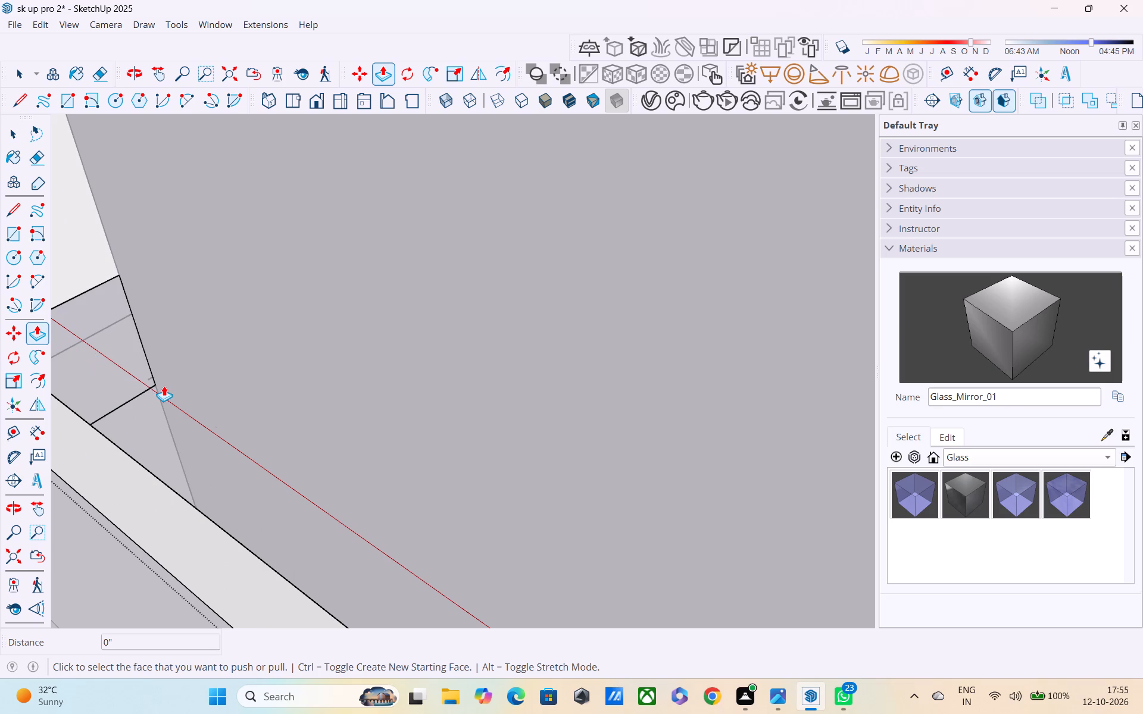
Open the adjoining group in the gap beside the tower corner and Push/Pull its face about 5 13/16".
{"action": "key", "text": "space"}
{"action": "double_click", "coordinate": [118, 351]}
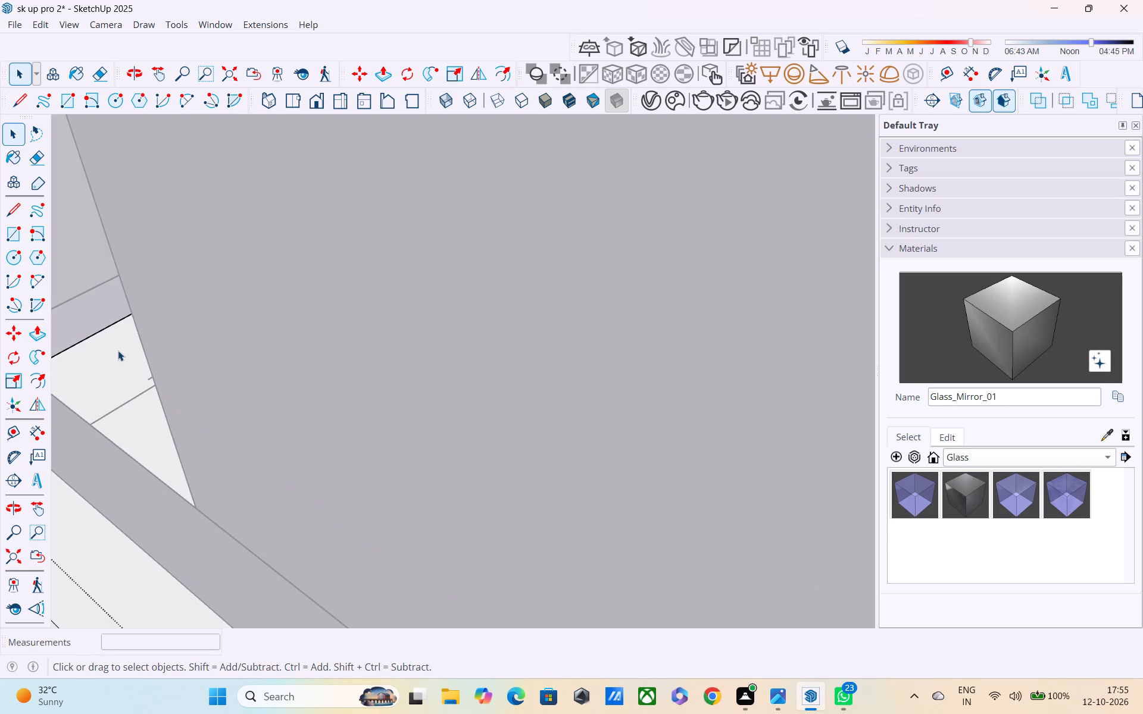
{"action": "key", "text": "p"}
{"action": "left_click", "coordinate": [121, 361]}
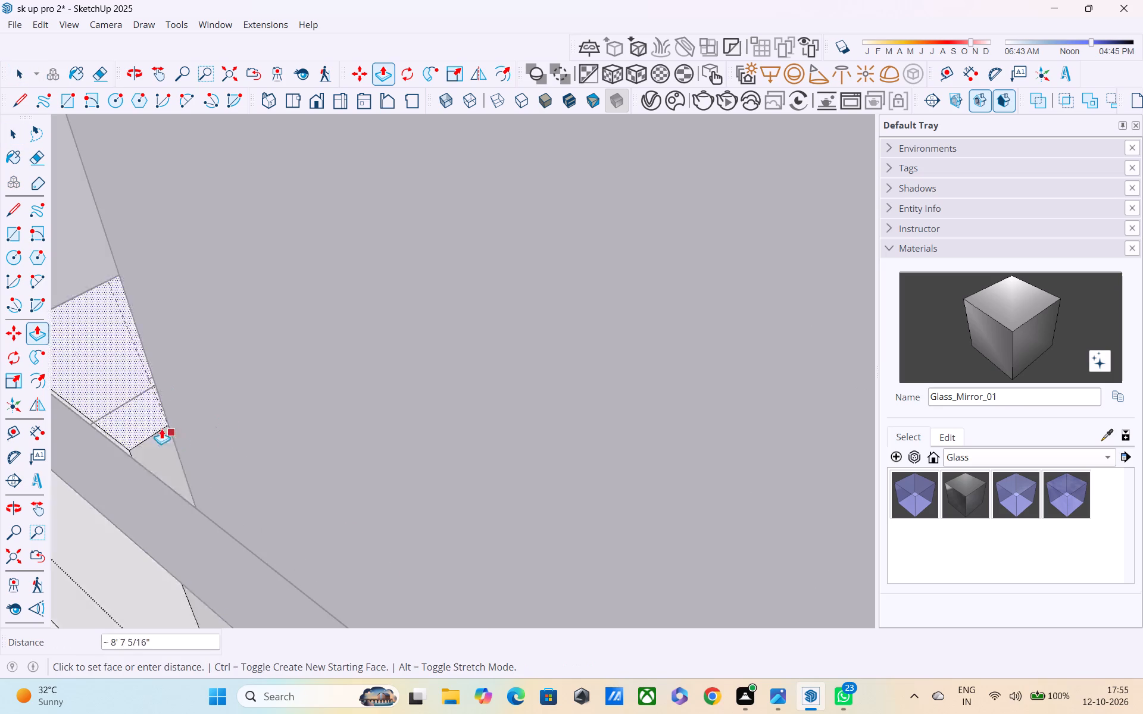
{"action": "left_click", "coordinate": [108, 381]}
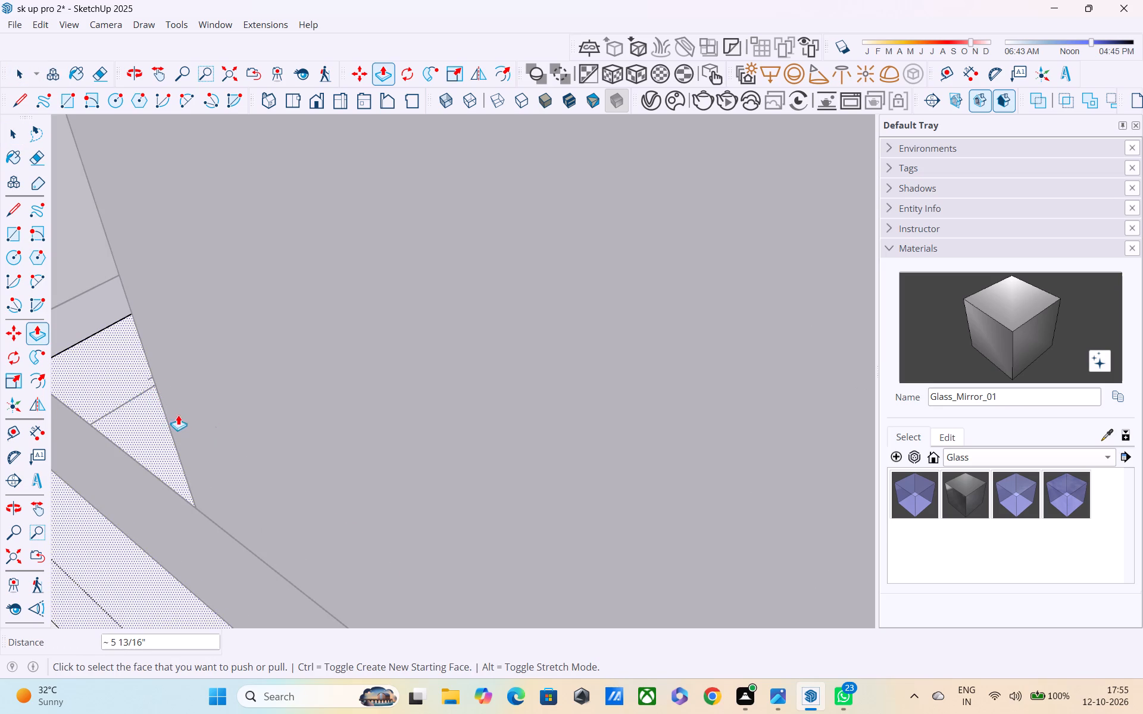
{"action": "scroll", "coordinate": [178, 415], "scroll_direction": "down", "scroll_amount": 4}
{"action": "key", "text": "space"}
{"action": "key", "text": "space"}
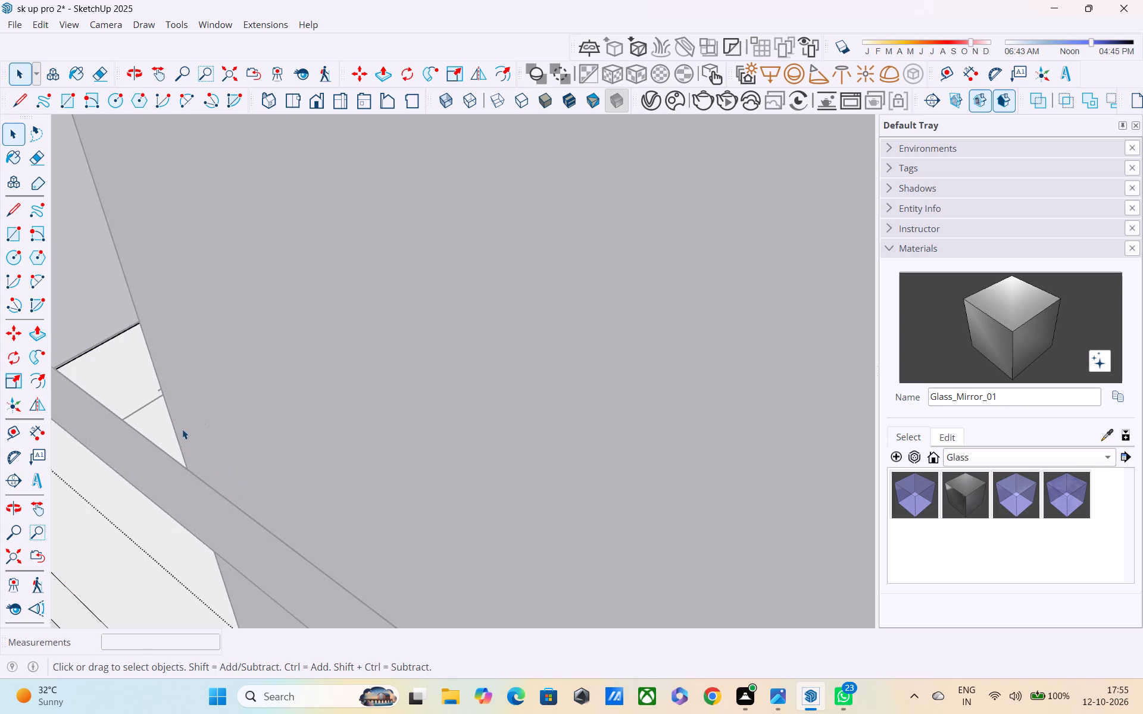
Draw a rectangle about 10 1/4" wide over the opening between the front beam and the tower corner.
{"action": "key", "text": "r"}
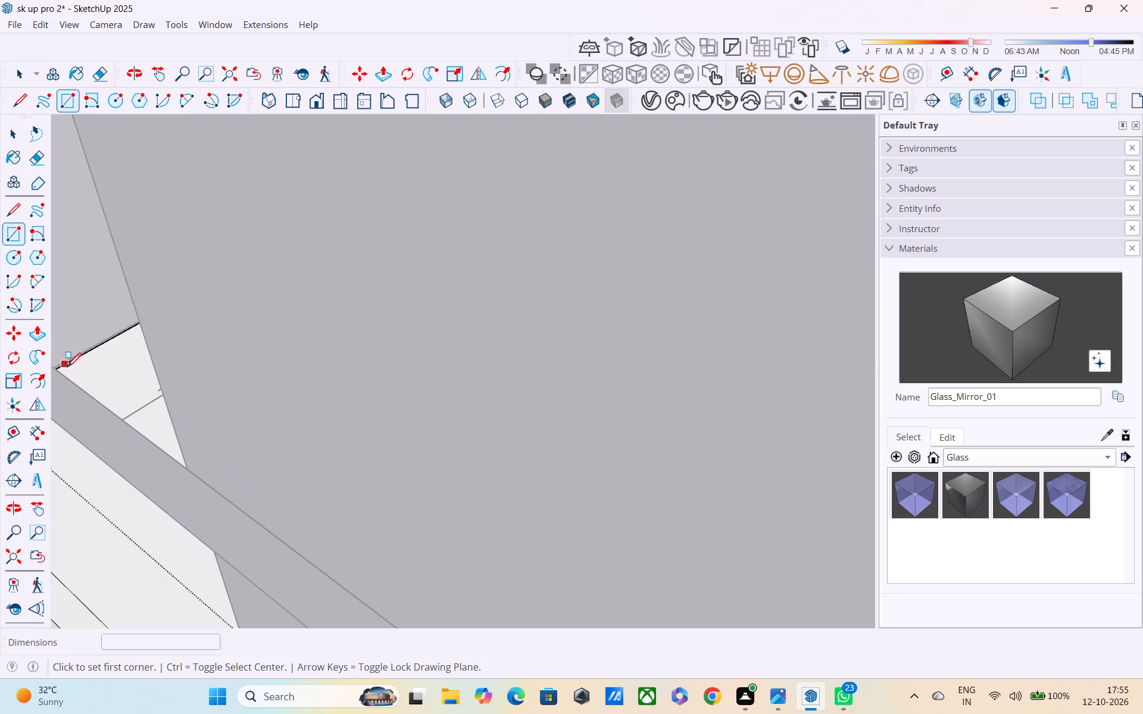
{"action": "left_click", "coordinate": [61, 371]}
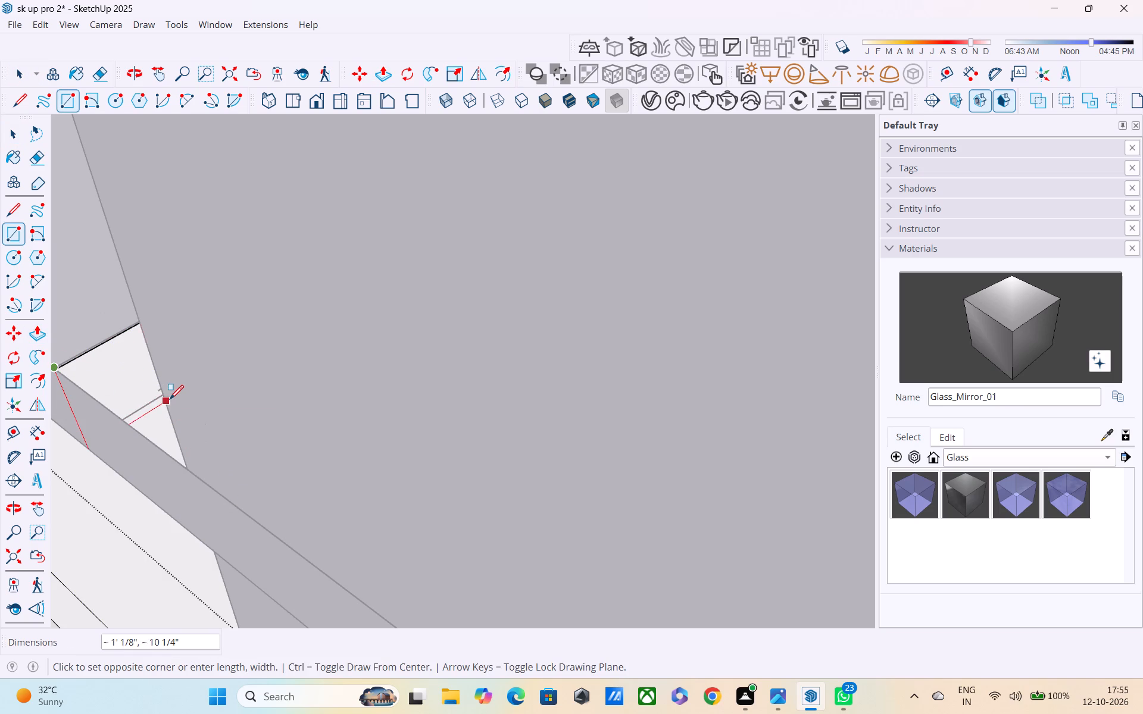
{"action": "left_click", "coordinate": [164, 393]}
{"action": "middle_click_drag", "start_coordinate": [164, 393], "coordinate": [182, 393]}
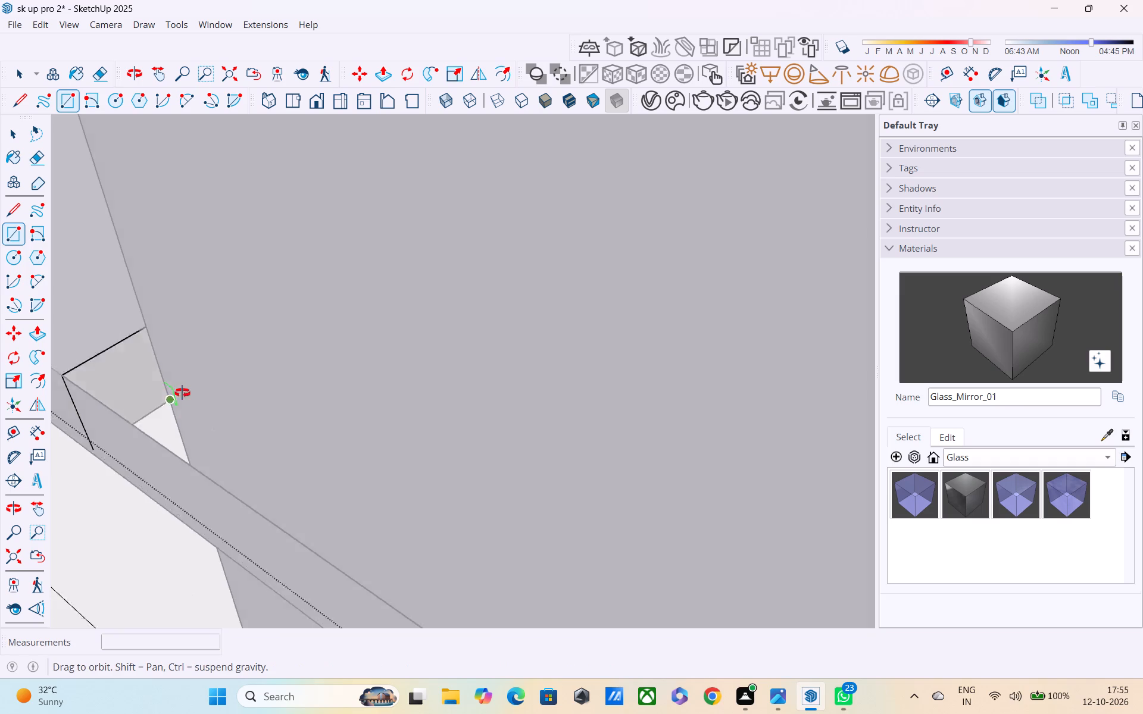
Push/Pull the rectangle beside the tower corner about 5' 7 7/8" along the front beam to its outer end.
{"action": "middle_click_drag", "start_coordinate": [182, 393], "coordinate": [176, 393]}
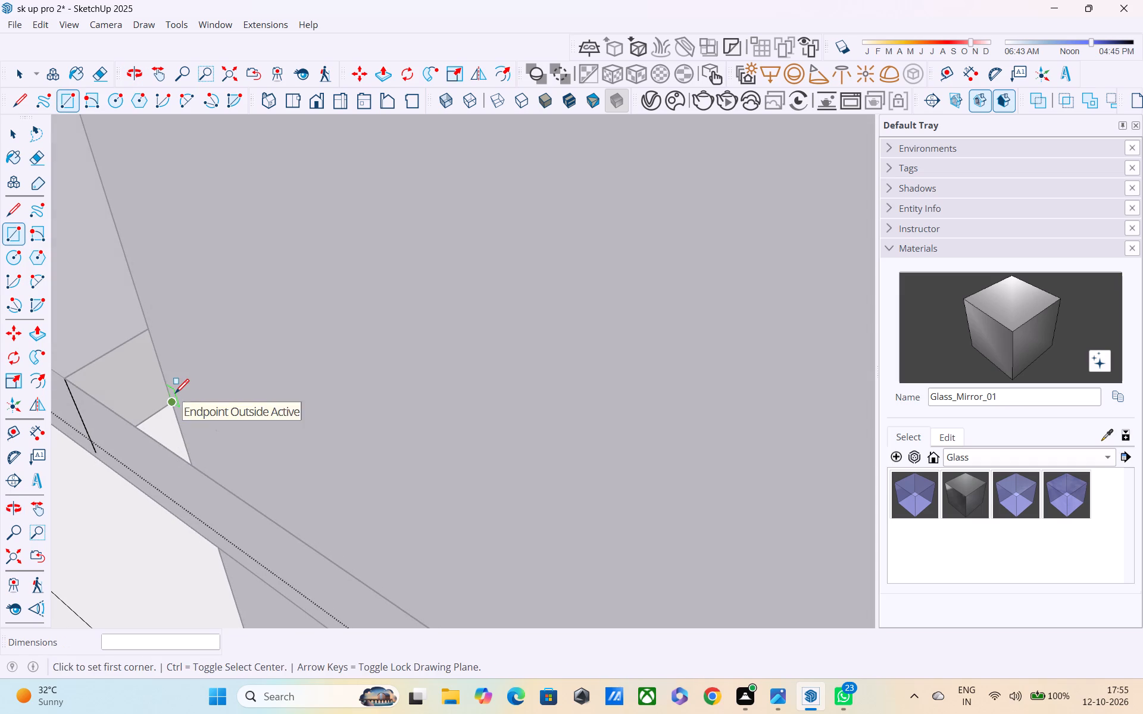
{"action": "key", "text": "o"}
{"action": "left_click", "coordinate": [138, 391]}
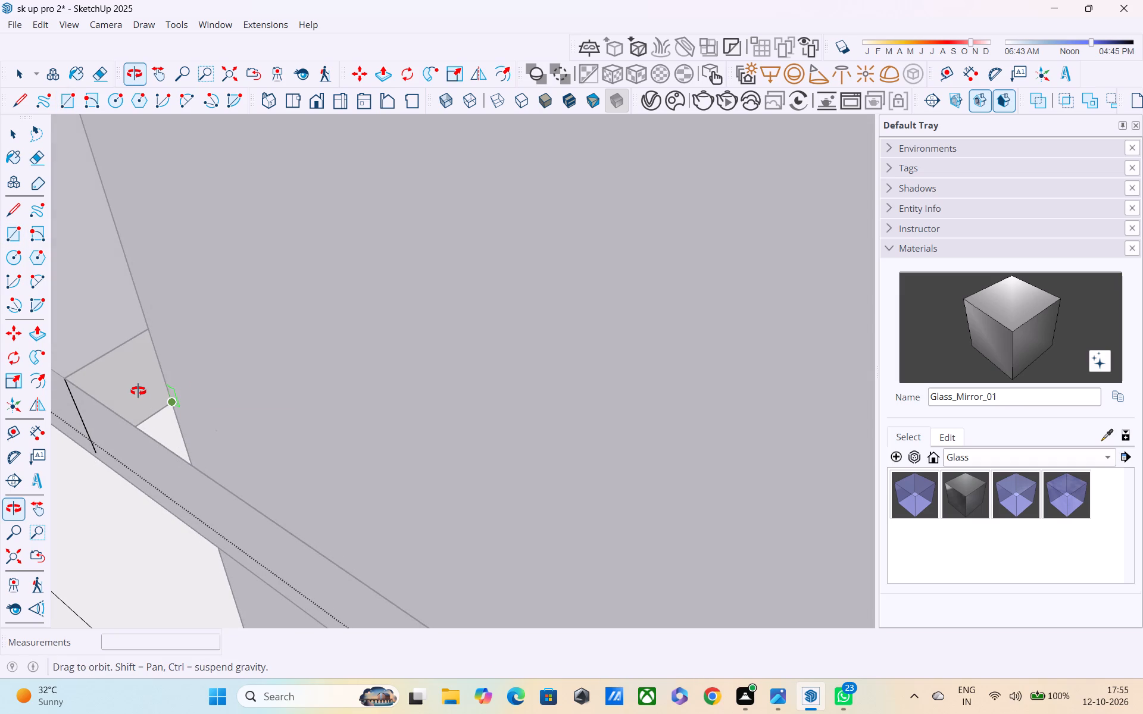
{"action": "key", "text": "space"}
{"action": "double_click", "coordinate": [141, 394]}
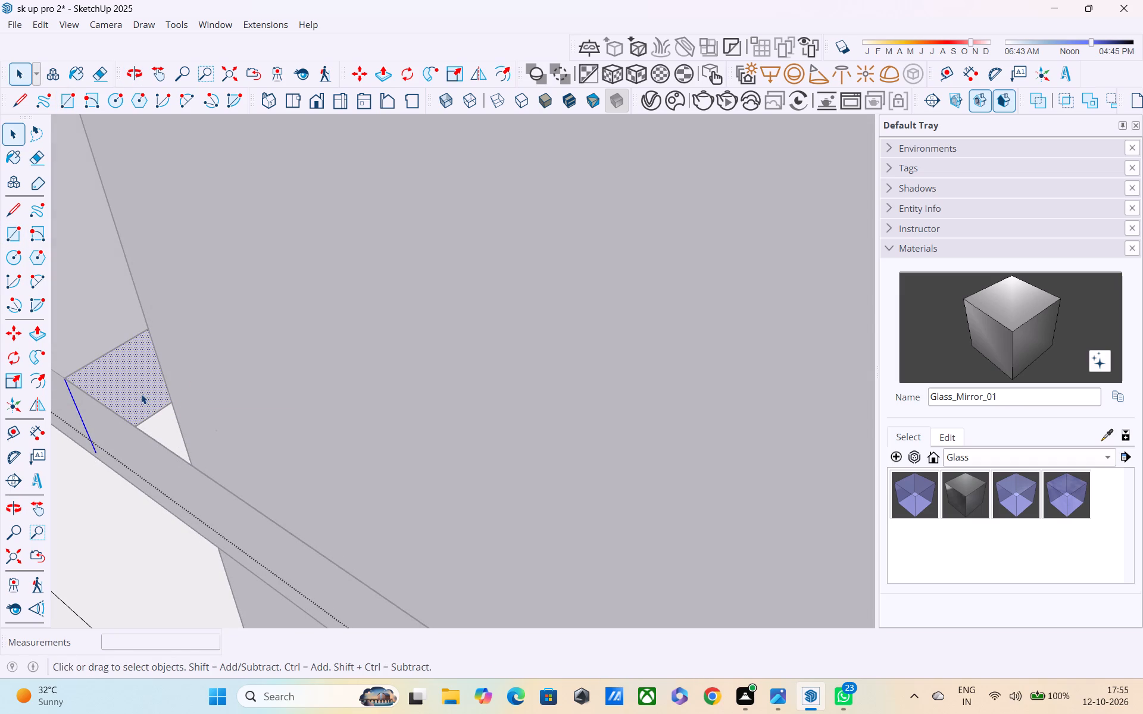
{"action": "key", "text": "p"}
{"action": "left_click", "coordinate": [136, 382]}
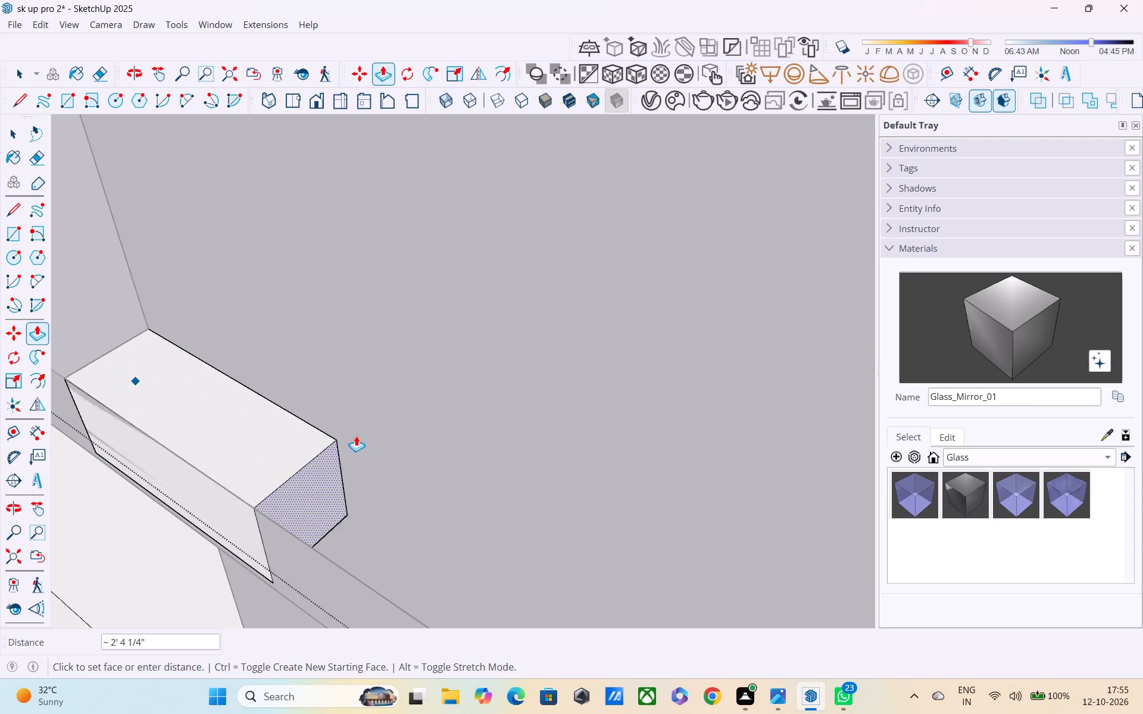
{"action": "scroll", "coordinate": [364, 437], "scroll_direction": "down", "scroll_amount": 4}
{"action": "middle_click_drag", "start_coordinate": [486, 468], "coordinate": [719, 384]}
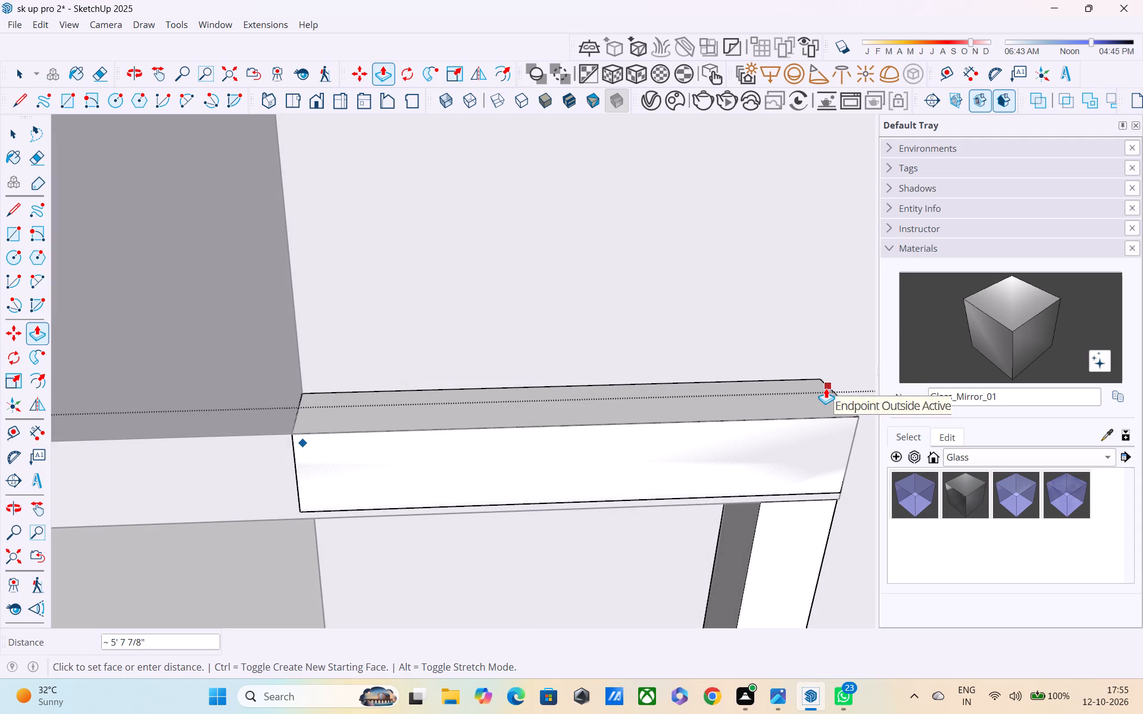
{"action": "left_click", "coordinate": [826, 388]}
Erase the vertical seam and the stray lower horizontal edges on the front face of the extended beam.
{"action": "middle_click_drag", "start_coordinate": [421, 555], "coordinate": [451, 419]}
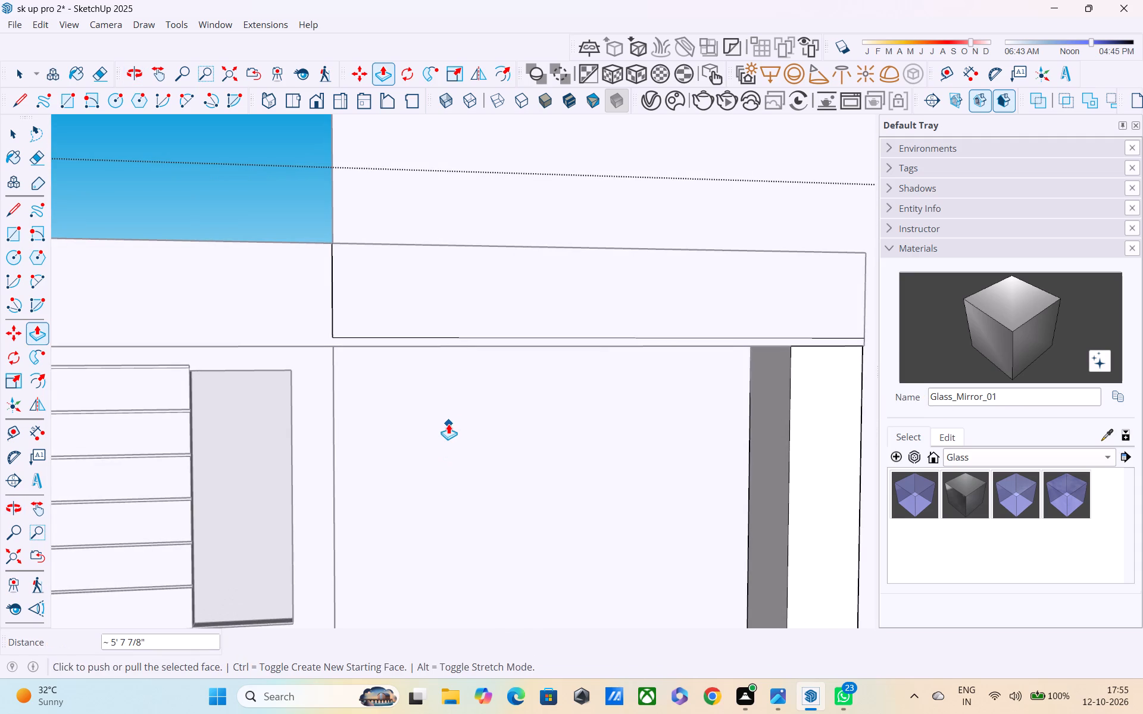
{"action": "key", "text": "space"}
{"action": "type", "text": "E"}
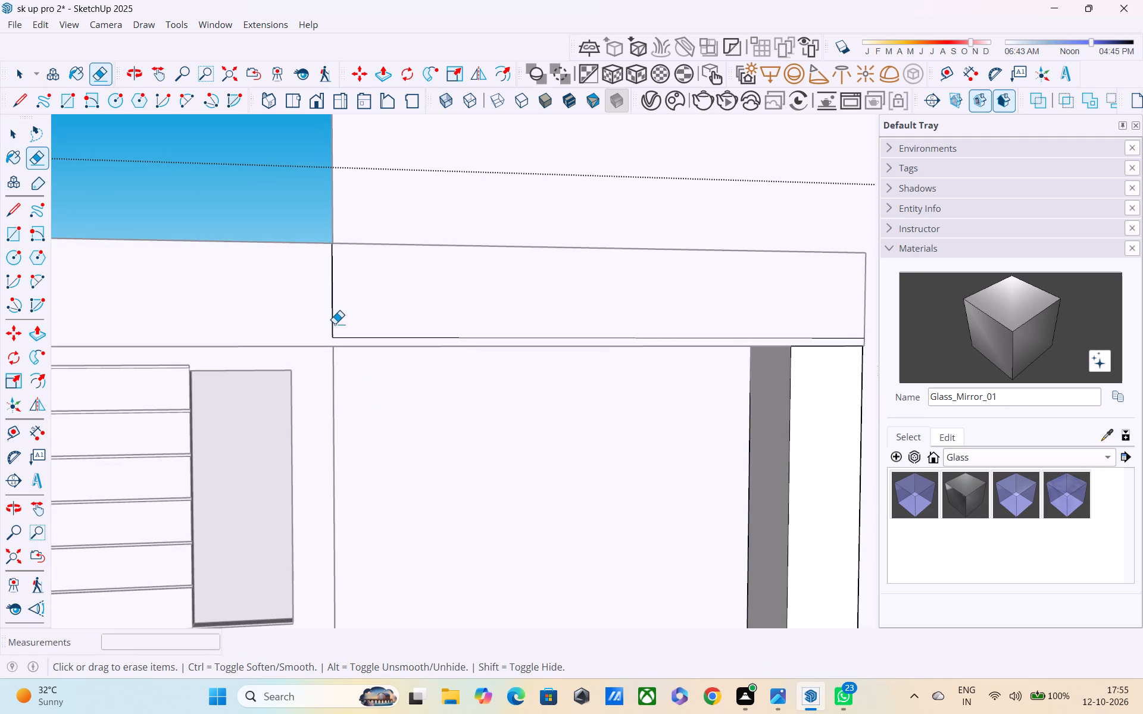
{"action": "left_click", "coordinate": [332, 320]}
{"action": "left_click", "coordinate": [345, 341]}
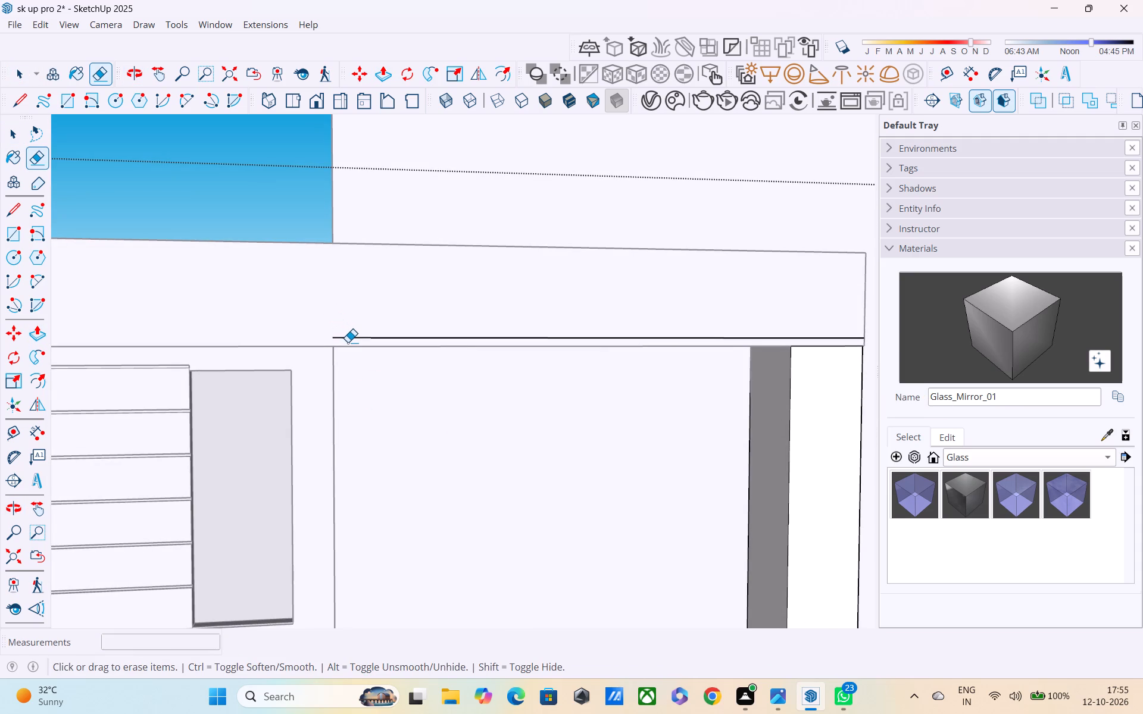
{"action": "left_click", "coordinate": [348, 340]}
Draw a rectangle about 6 13/16" by 11" over the open beam end at the tower corner, seen from below.
{"action": "scroll", "coordinate": [398, 335], "scroll_direction": "down", "scroll_amount": 1}
{"action": "middle_click_drag", "start_coordinate": [414, 369], "coordinate": [262, 536]}
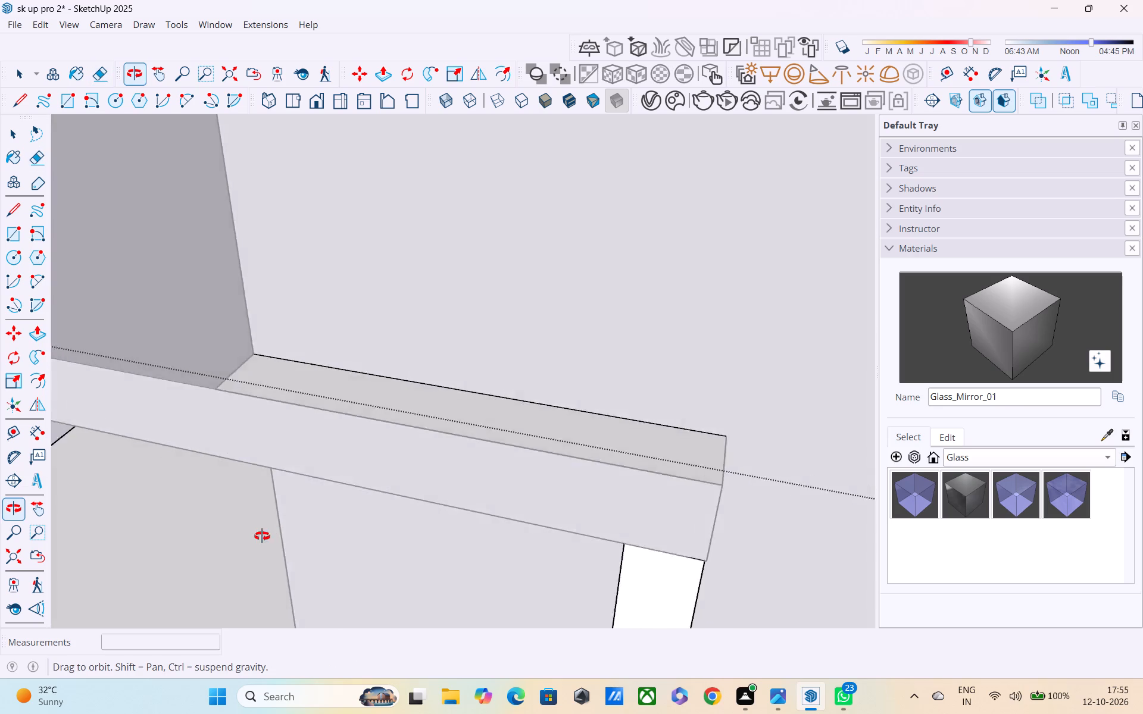
{"action": "middle_click_drag", "start_coordinate": [262, 536], "coordinate": [567, 199]}
{"action": "middle_click_drag", "start_coordinate": [563, 217], "coordinate": [577, 223]}
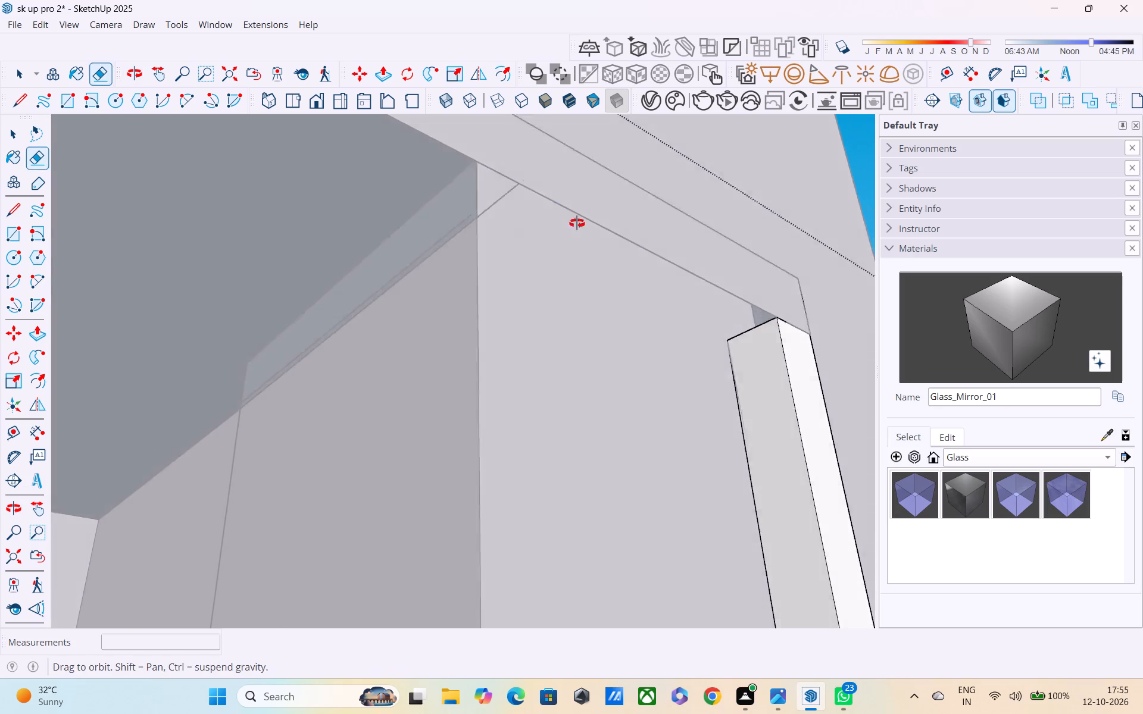
{"action": "middle_click_drag", "start_coordinate": [577, 223], "coordinate": [715, 266]}
{"action": "middle_click_drag", "start_coordinate": [716, 283], "coordinate": [699, 218]}
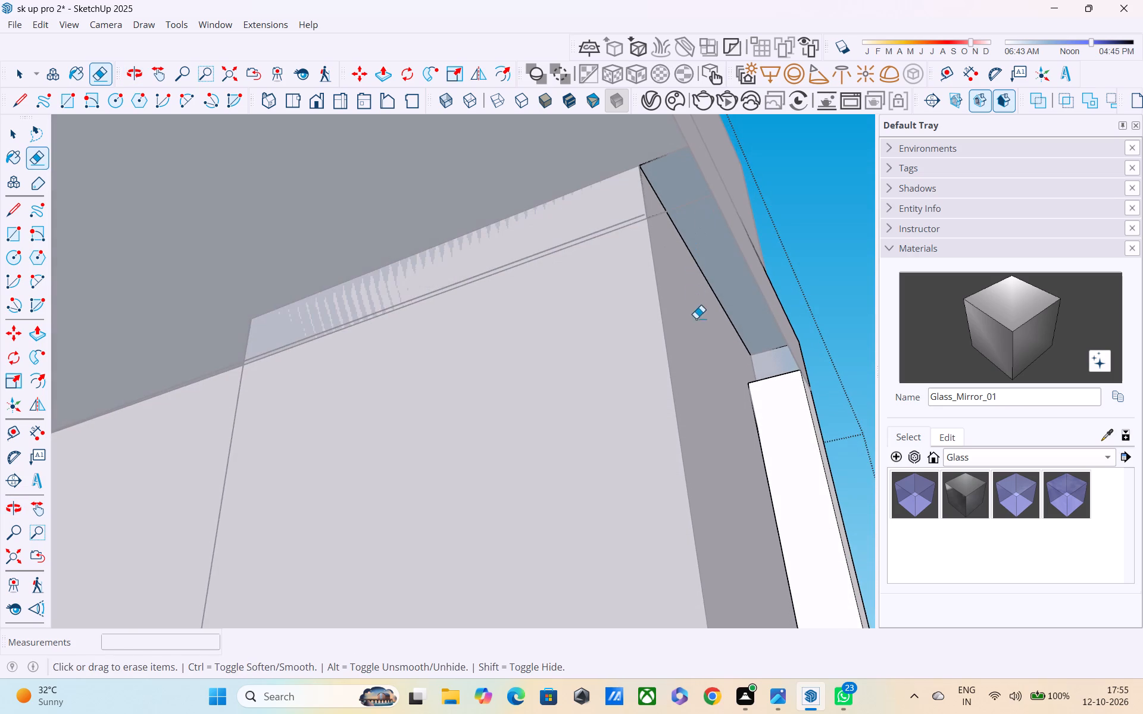
{"action": "scroll", "coordinate": [699, 324], "scroll_direction": "up", "scroll_amount": 1}
{"action": "middle_click_drag", "start_coordinate": [814, 390], "coordinate": [576, 458]}
{"action": "scroll", "coordinate": [814, 390], "scroll_direction": "up", "scroll_amount": 1}
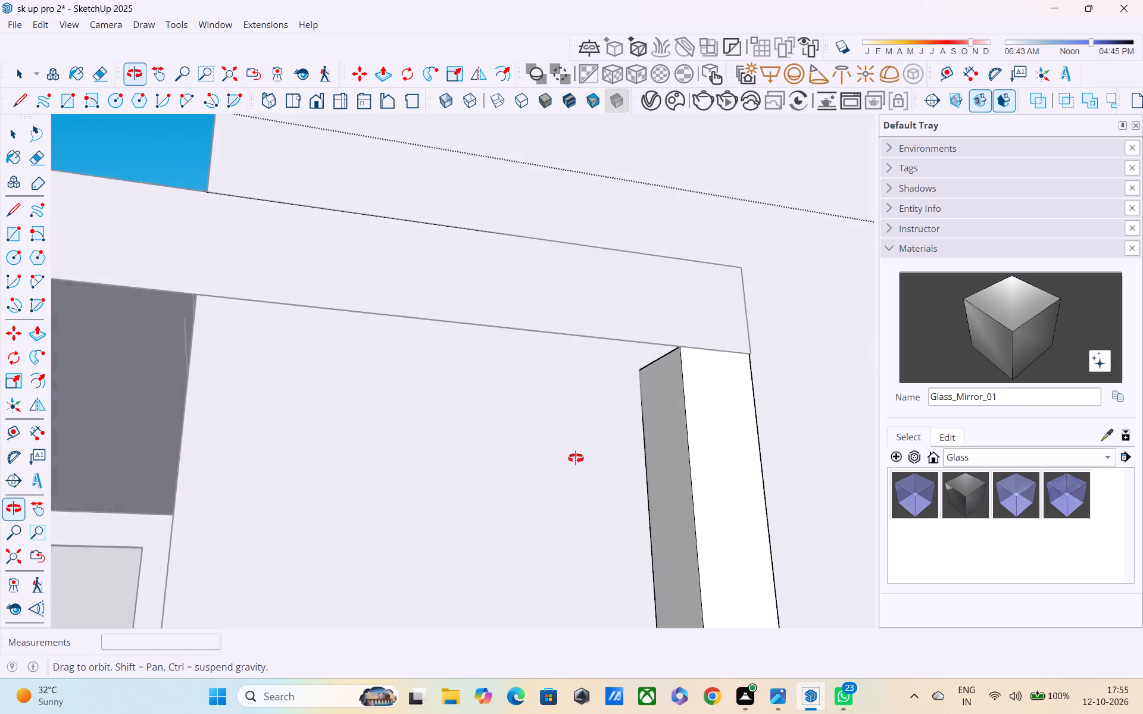
{"action": "middle_click_drag", "start_coordinate": [576, 458], "coordinate": [612, 406]}
{"action": "middle_click_drag", "start_coordinate": [666, 364], "coordinate": [975, 446]}
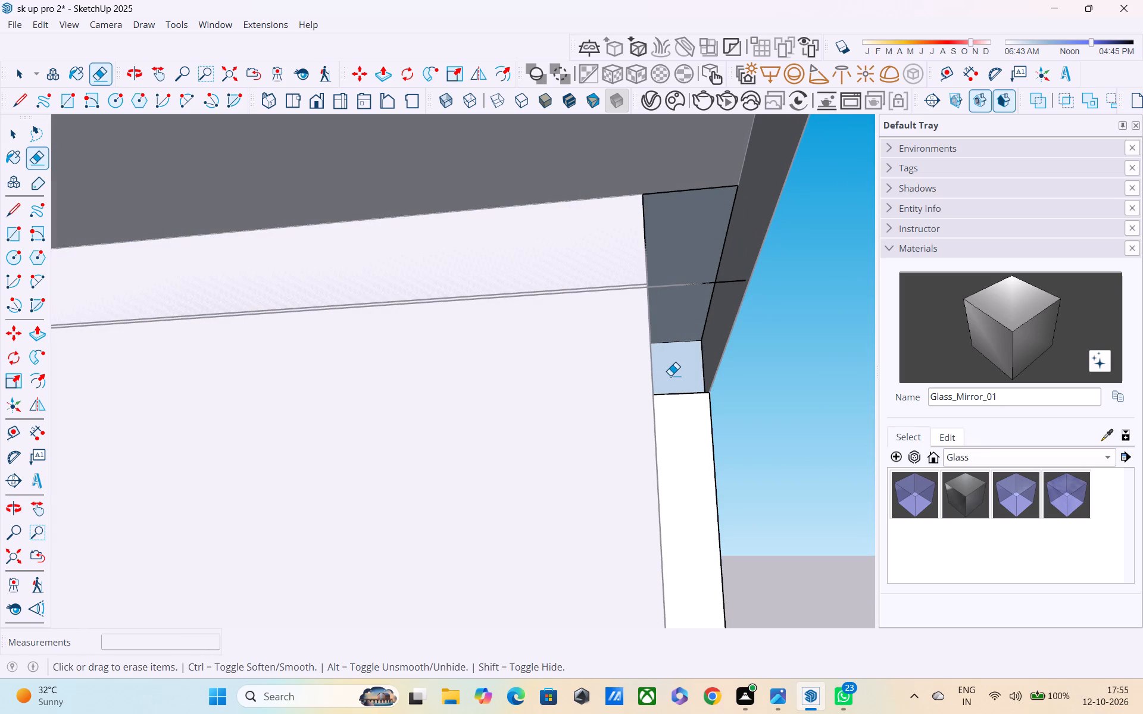
{"action": "key", "text": "r"}
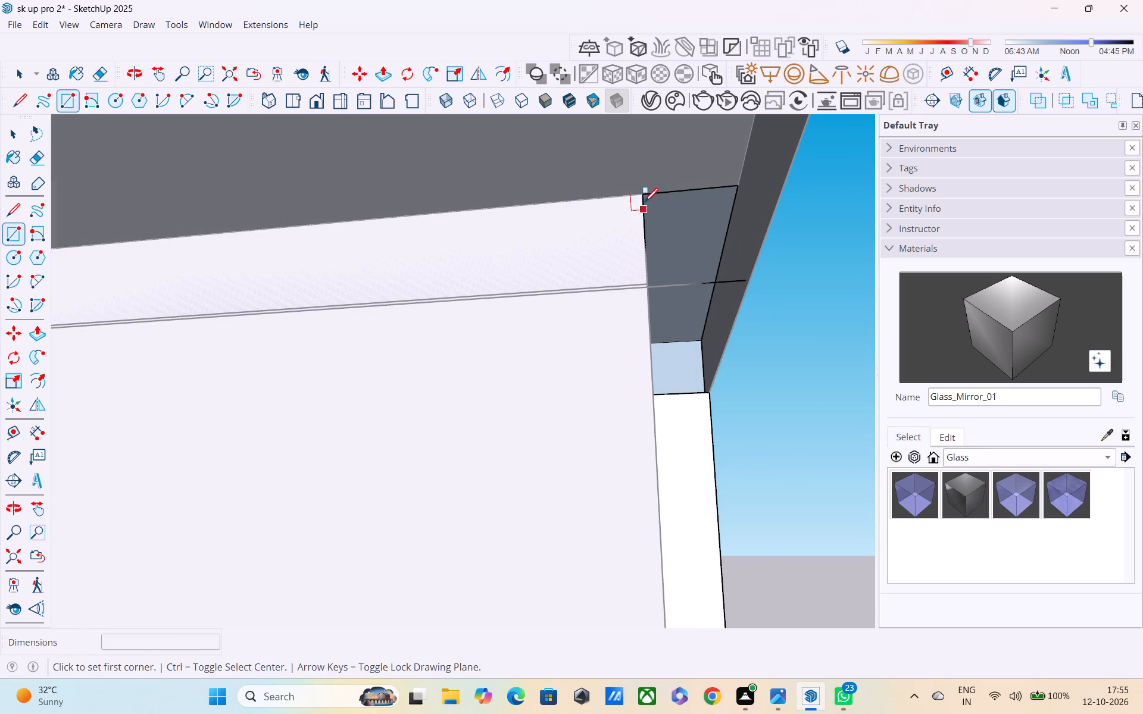
{"action": "left_click", "coordinate": [643, 199]}
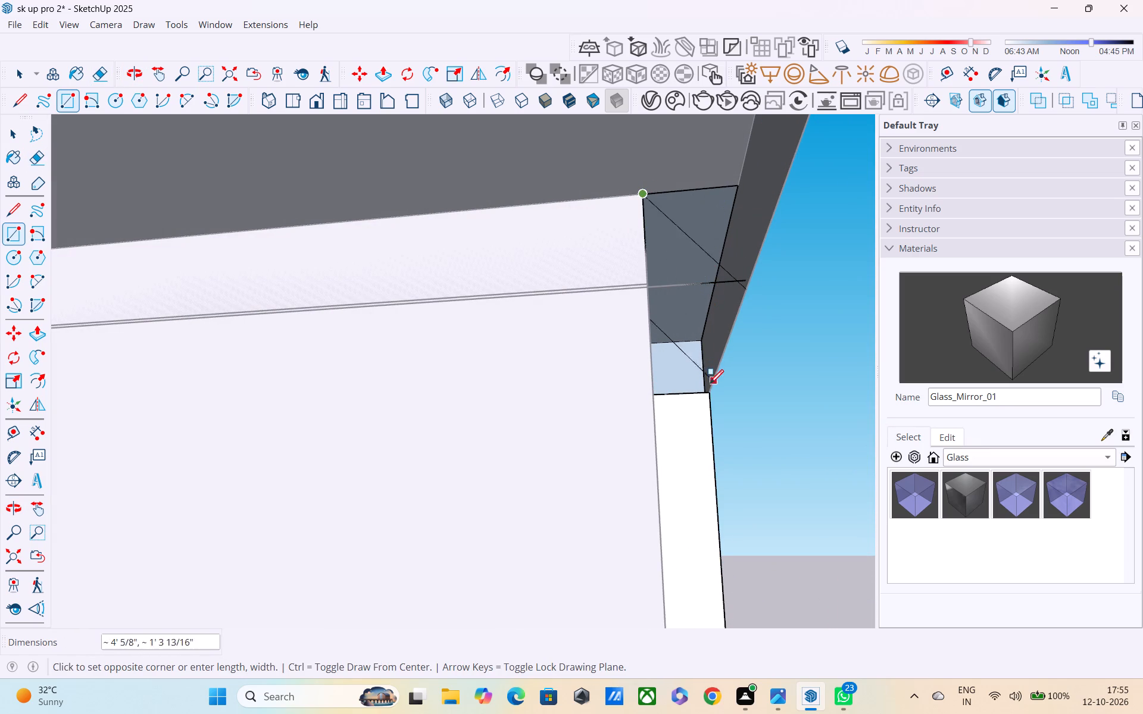
{"action": "left_click", "coordinate": [739, 189]}
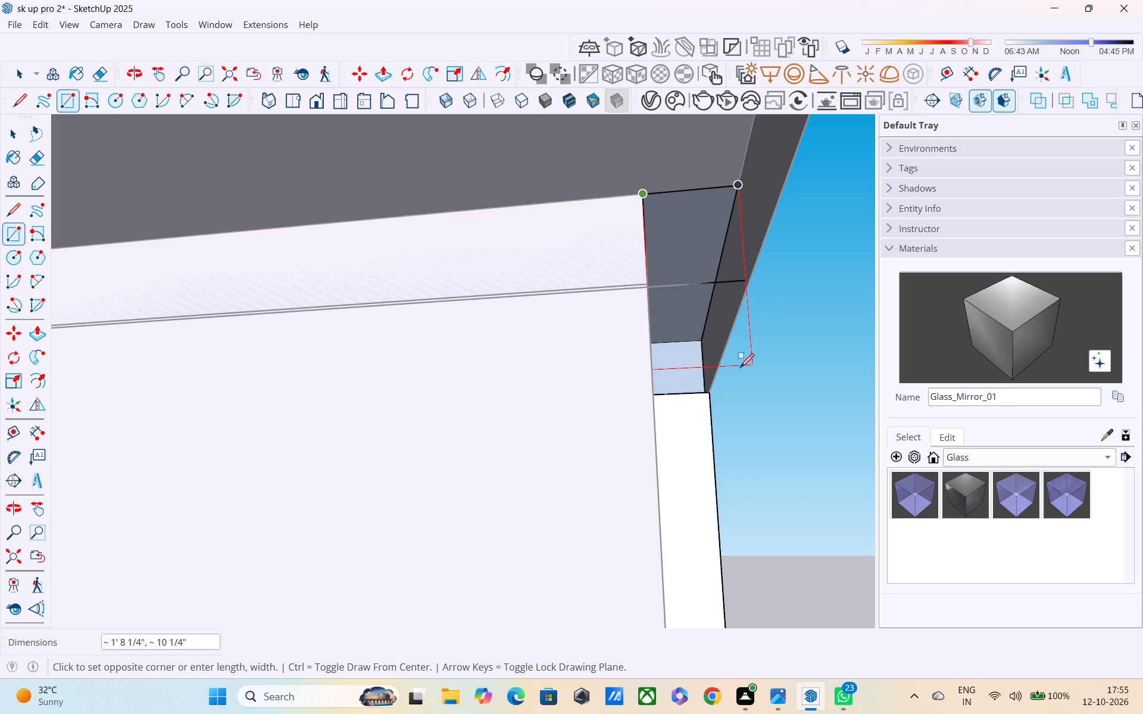
{"action": "middle_click_drag", "start_coordinate": [739, 369], "coordinate": [585, 380]}
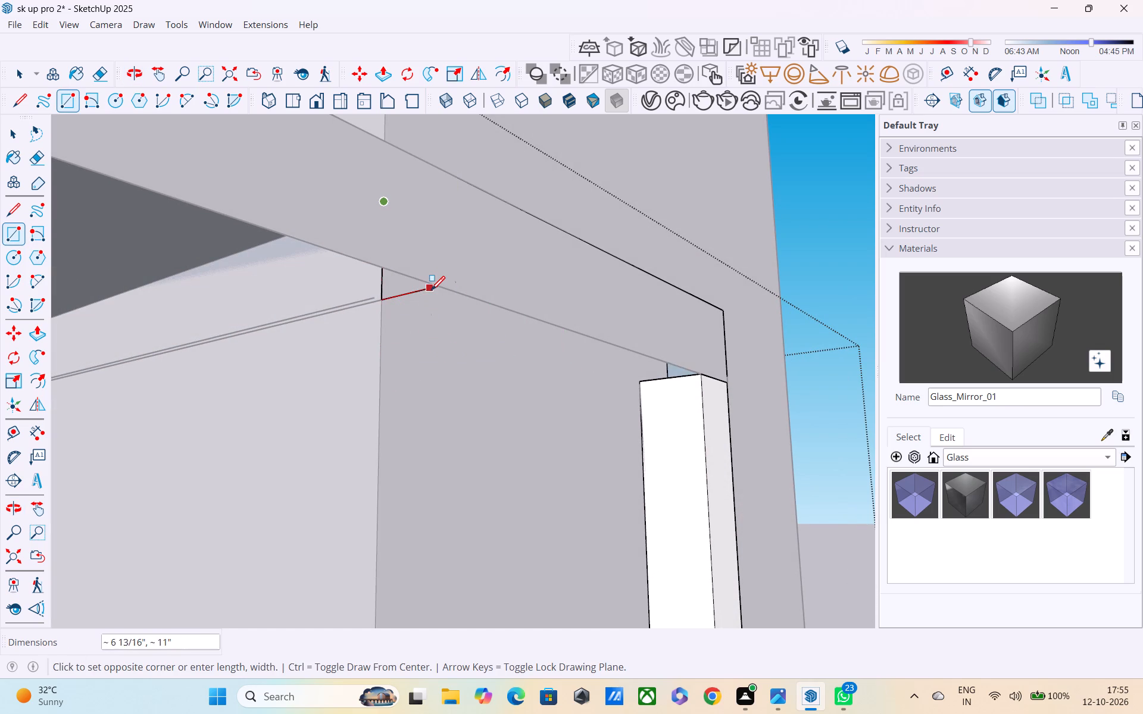
{"action": "left_click", "coordinate": [432, 292]}
Draw a second rectangle beside it, covering the remaining strip of the opening out to the beam's front.
{"action": "middle_click_drag", "start_coordinate": [472, 311], "coordinate": [623, 286]}
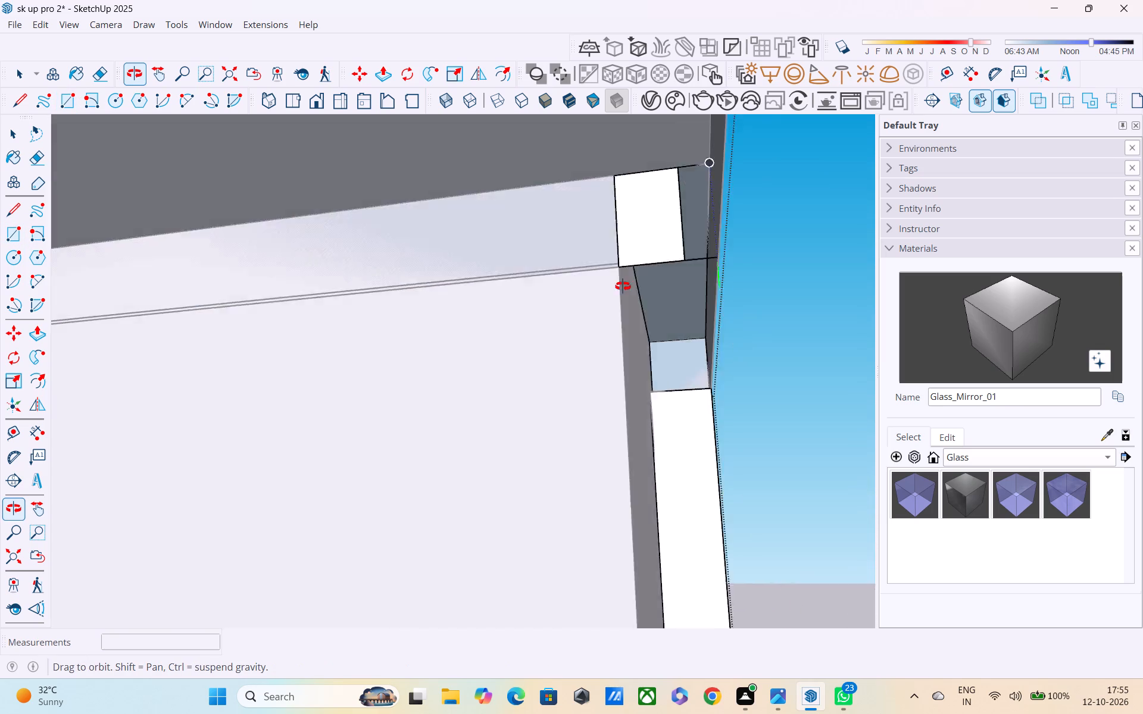
{"action": "middle_click_drag", "start_coordinate": [623, 286], "coordinate": [604, 247]}
{"action": "middle_click_drag", "start_coordinate": [673, 165], "coordinate": [714, 243]}
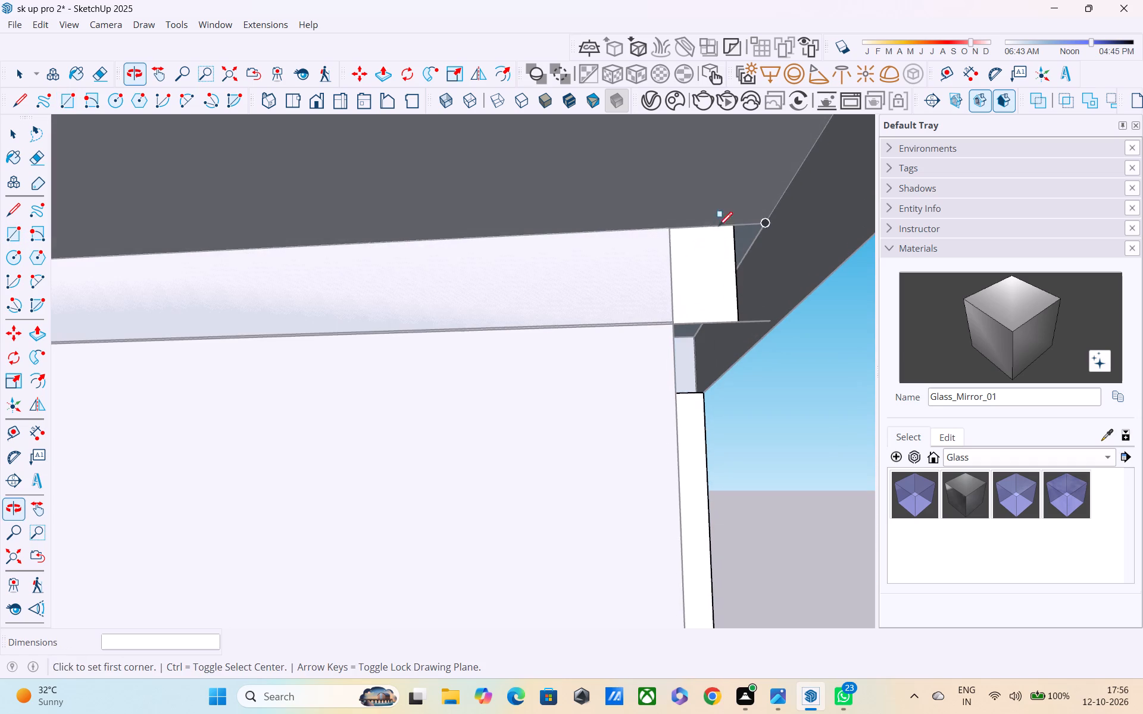
{"action": "left_click", "coordinate": [730, 226]}
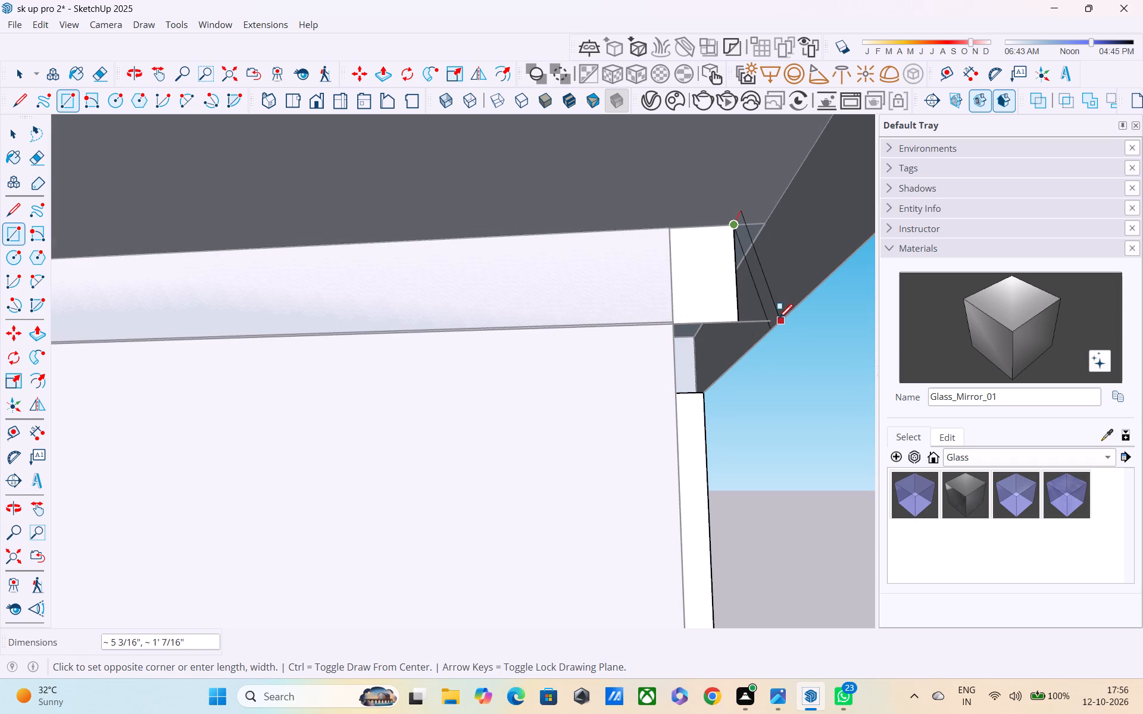
{"action": "left_click", "coordinate": [769, 227]}
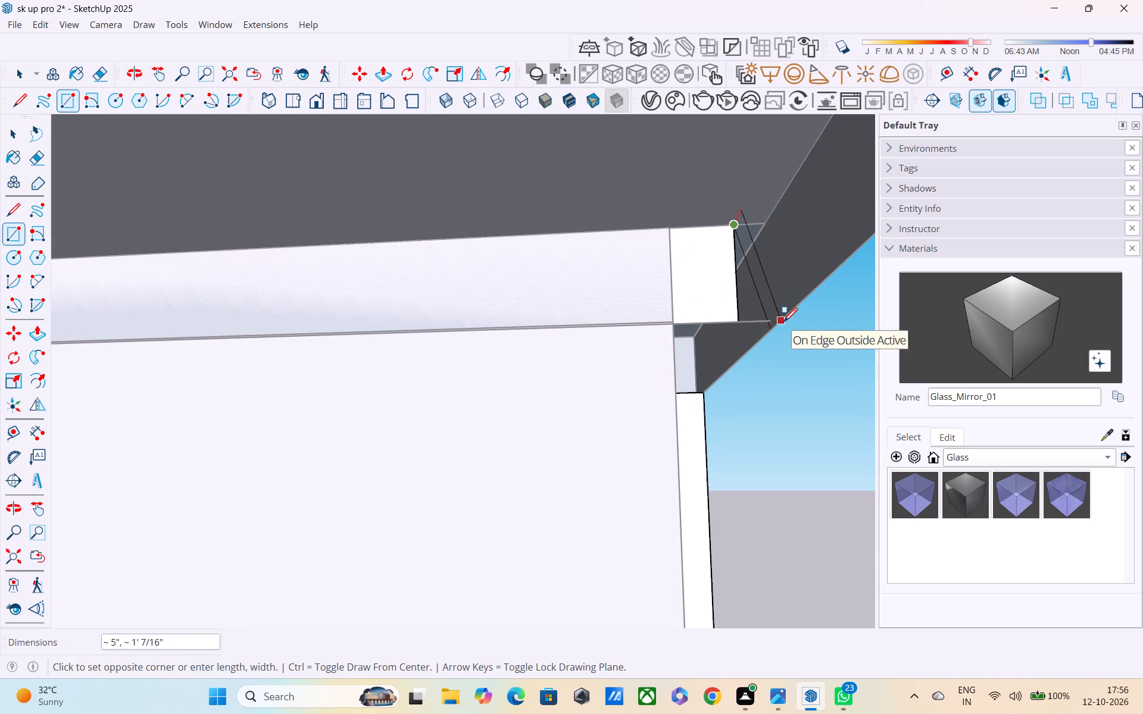
{"action": "left_click", "coordinate": [770, 324]}
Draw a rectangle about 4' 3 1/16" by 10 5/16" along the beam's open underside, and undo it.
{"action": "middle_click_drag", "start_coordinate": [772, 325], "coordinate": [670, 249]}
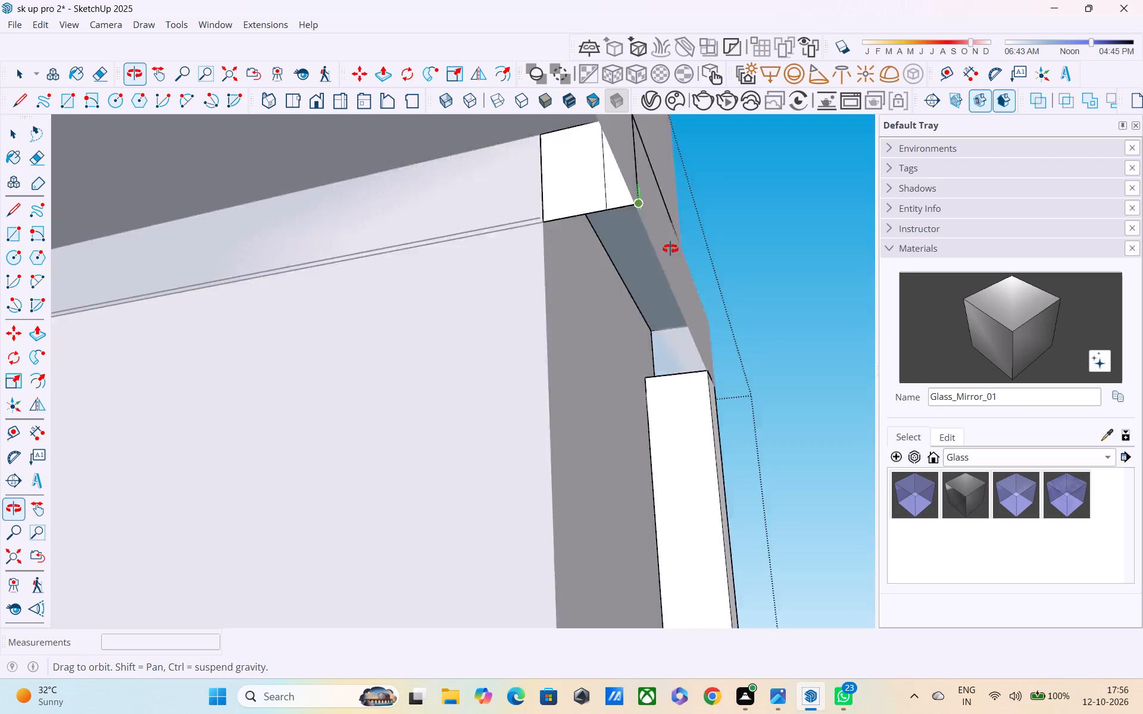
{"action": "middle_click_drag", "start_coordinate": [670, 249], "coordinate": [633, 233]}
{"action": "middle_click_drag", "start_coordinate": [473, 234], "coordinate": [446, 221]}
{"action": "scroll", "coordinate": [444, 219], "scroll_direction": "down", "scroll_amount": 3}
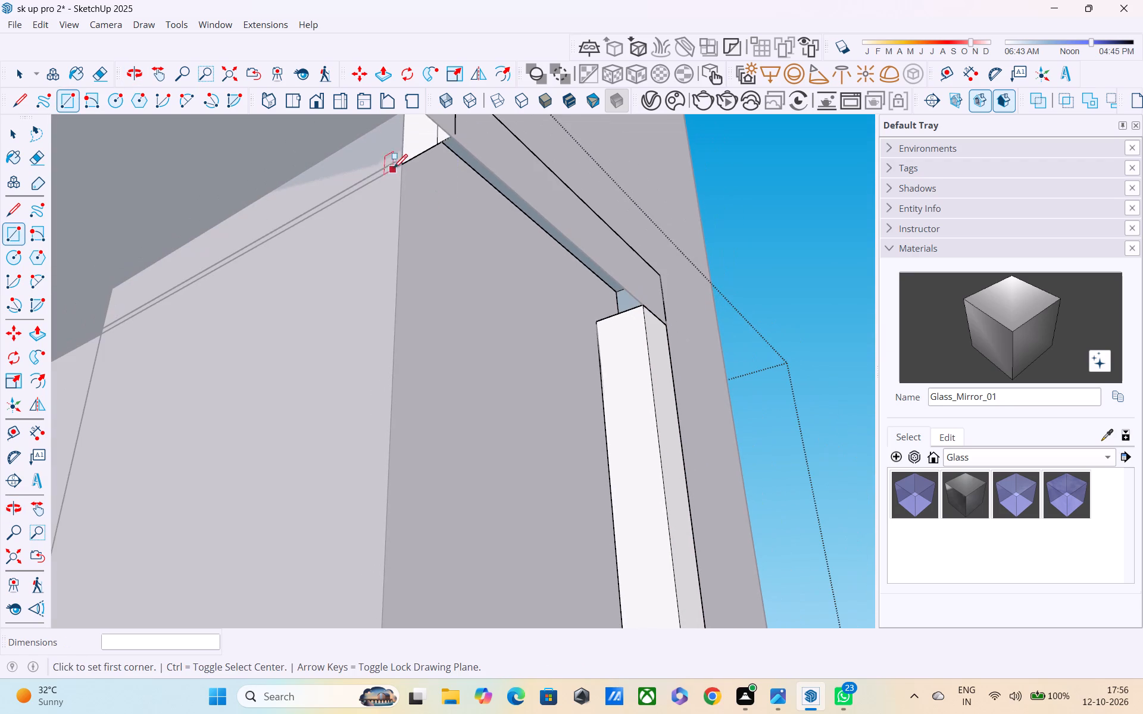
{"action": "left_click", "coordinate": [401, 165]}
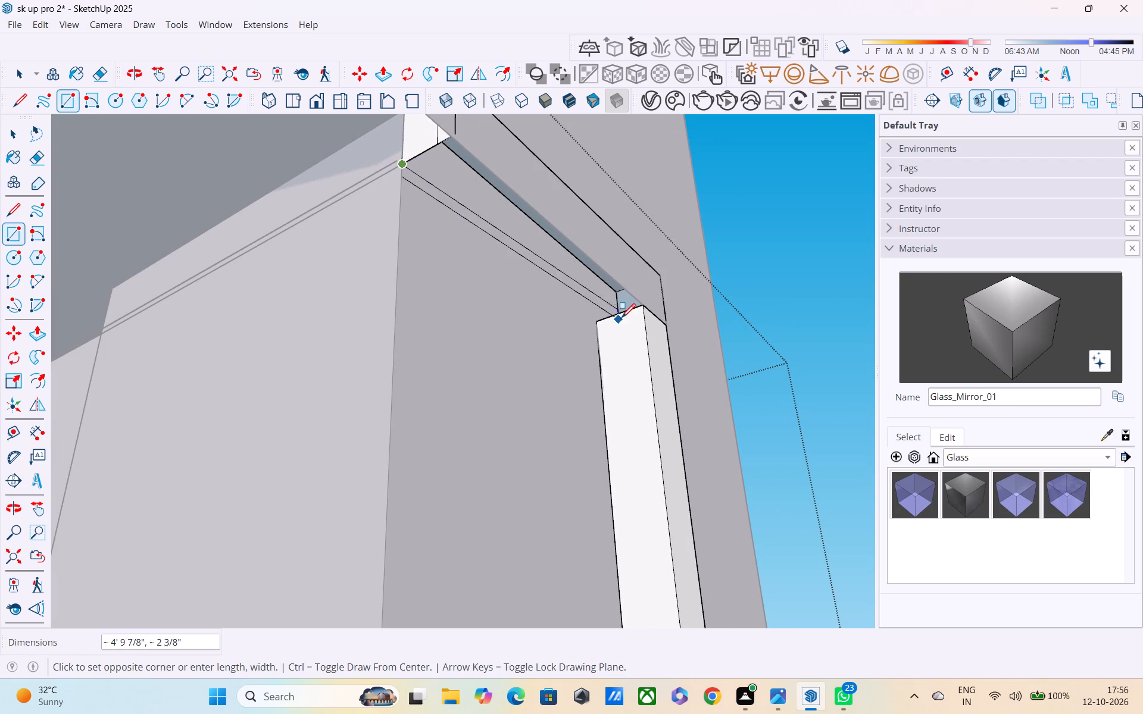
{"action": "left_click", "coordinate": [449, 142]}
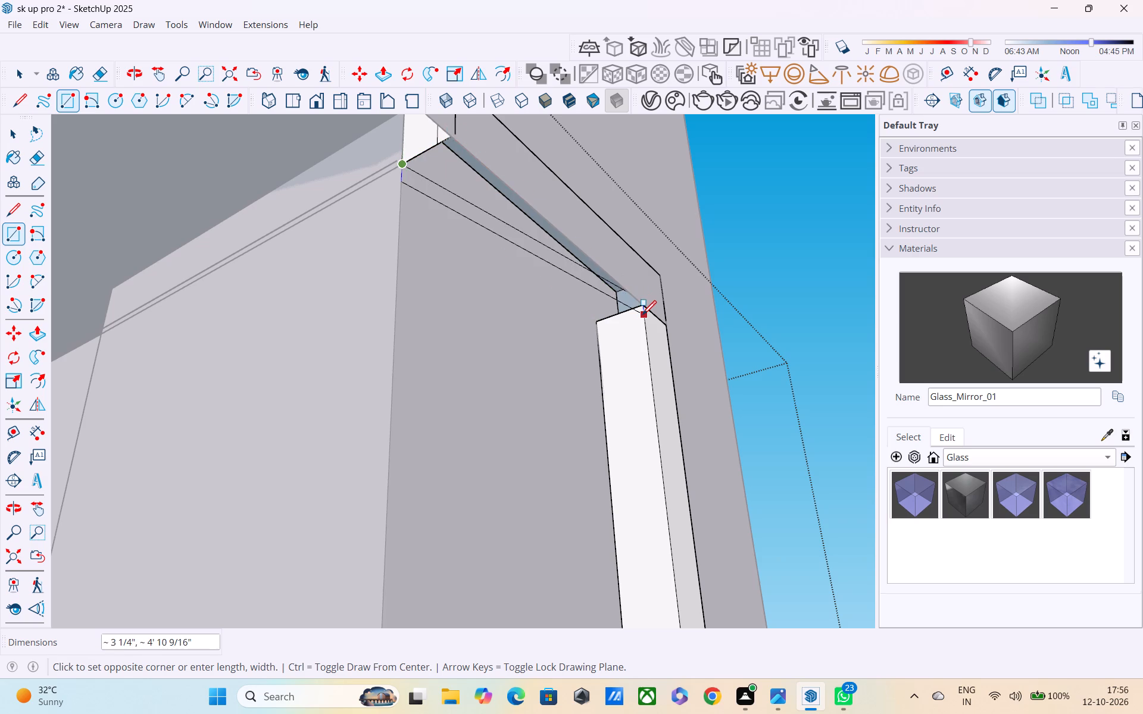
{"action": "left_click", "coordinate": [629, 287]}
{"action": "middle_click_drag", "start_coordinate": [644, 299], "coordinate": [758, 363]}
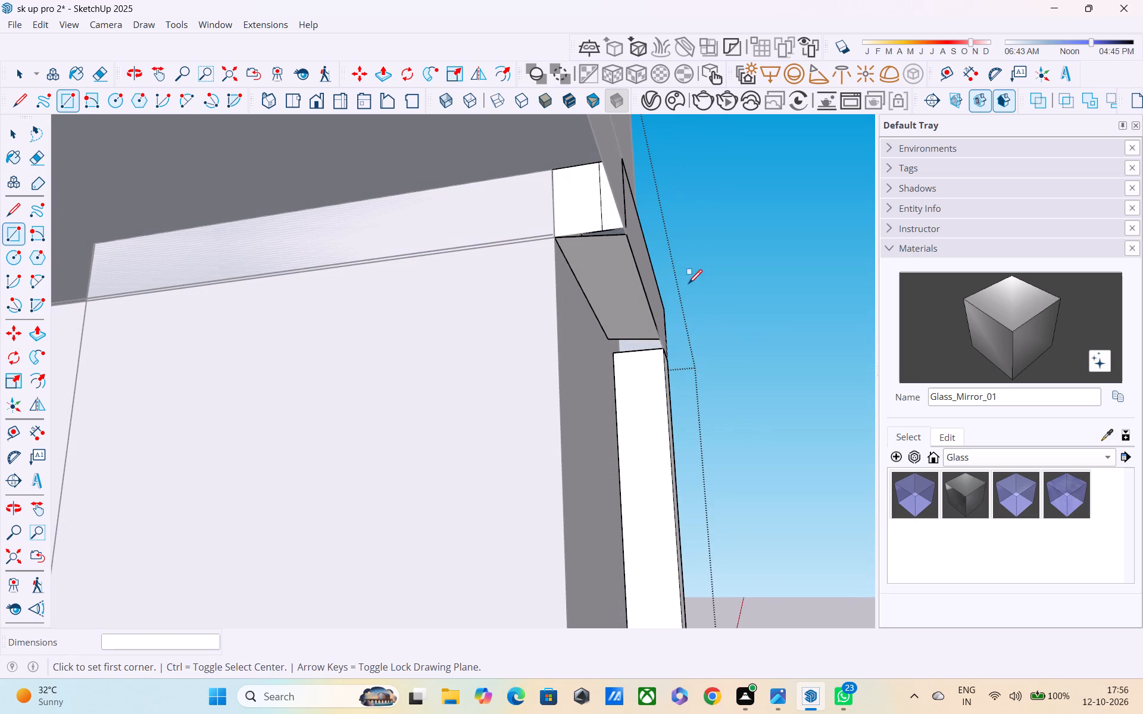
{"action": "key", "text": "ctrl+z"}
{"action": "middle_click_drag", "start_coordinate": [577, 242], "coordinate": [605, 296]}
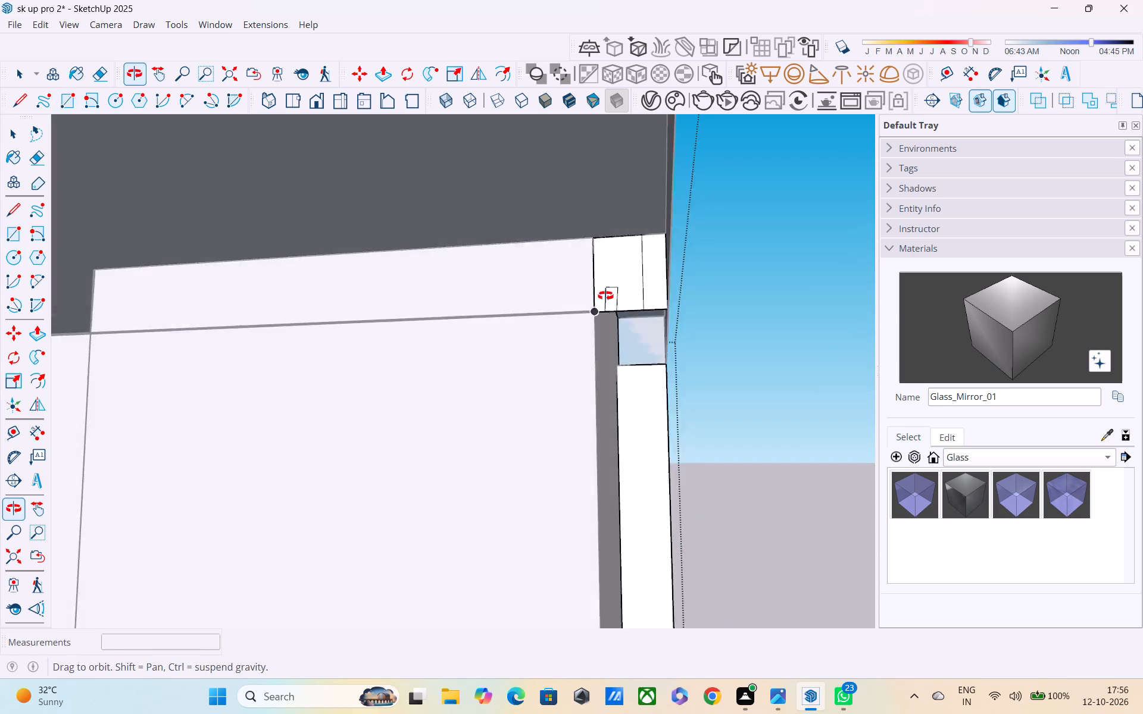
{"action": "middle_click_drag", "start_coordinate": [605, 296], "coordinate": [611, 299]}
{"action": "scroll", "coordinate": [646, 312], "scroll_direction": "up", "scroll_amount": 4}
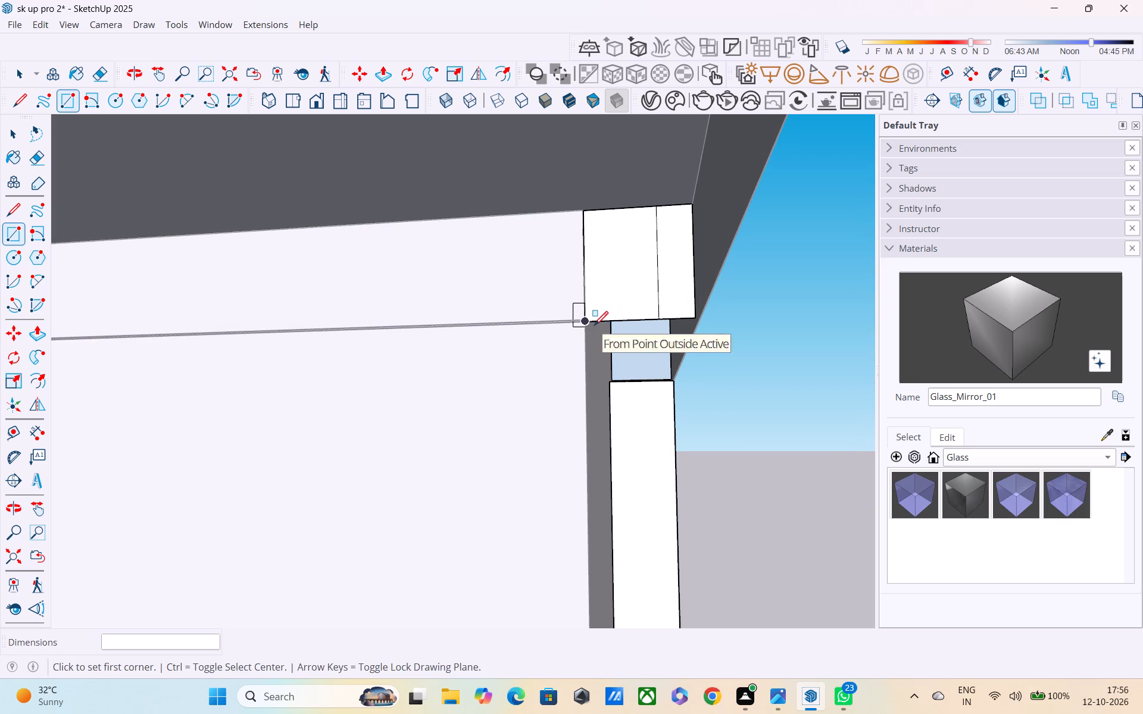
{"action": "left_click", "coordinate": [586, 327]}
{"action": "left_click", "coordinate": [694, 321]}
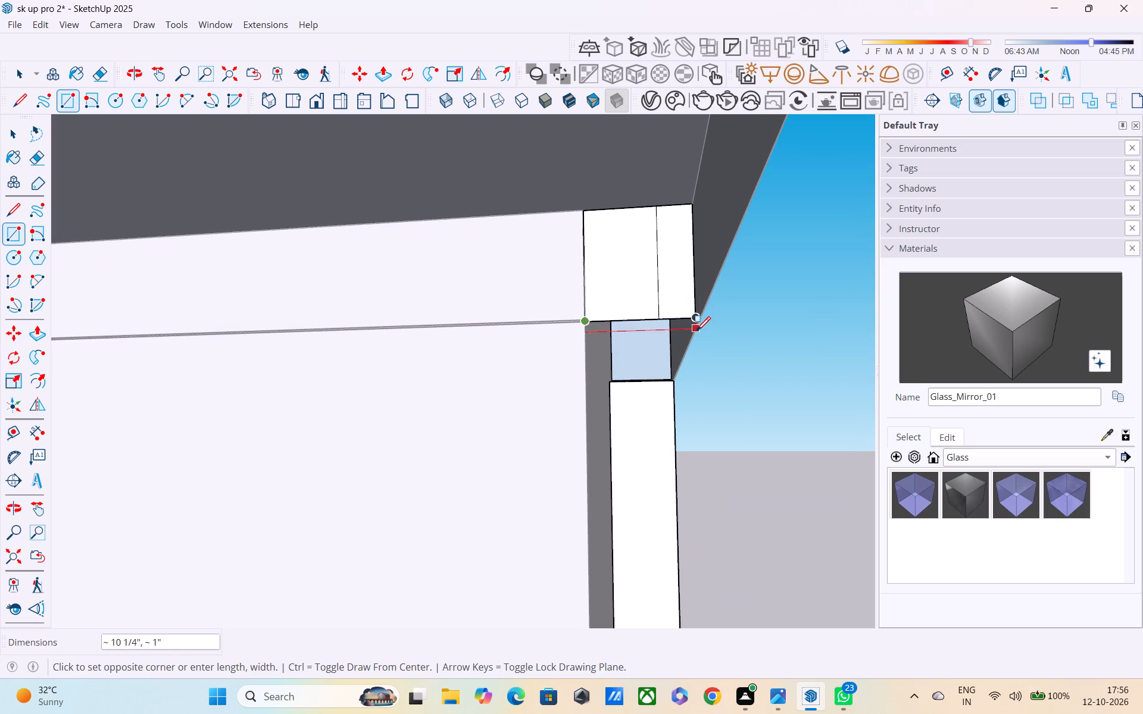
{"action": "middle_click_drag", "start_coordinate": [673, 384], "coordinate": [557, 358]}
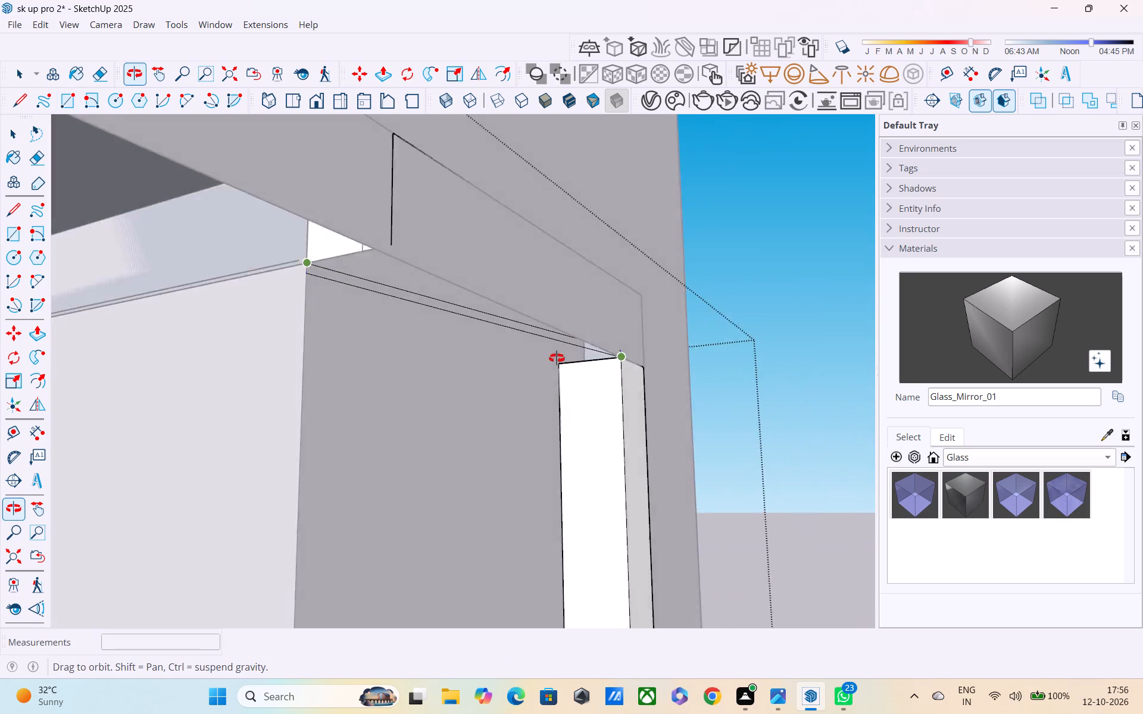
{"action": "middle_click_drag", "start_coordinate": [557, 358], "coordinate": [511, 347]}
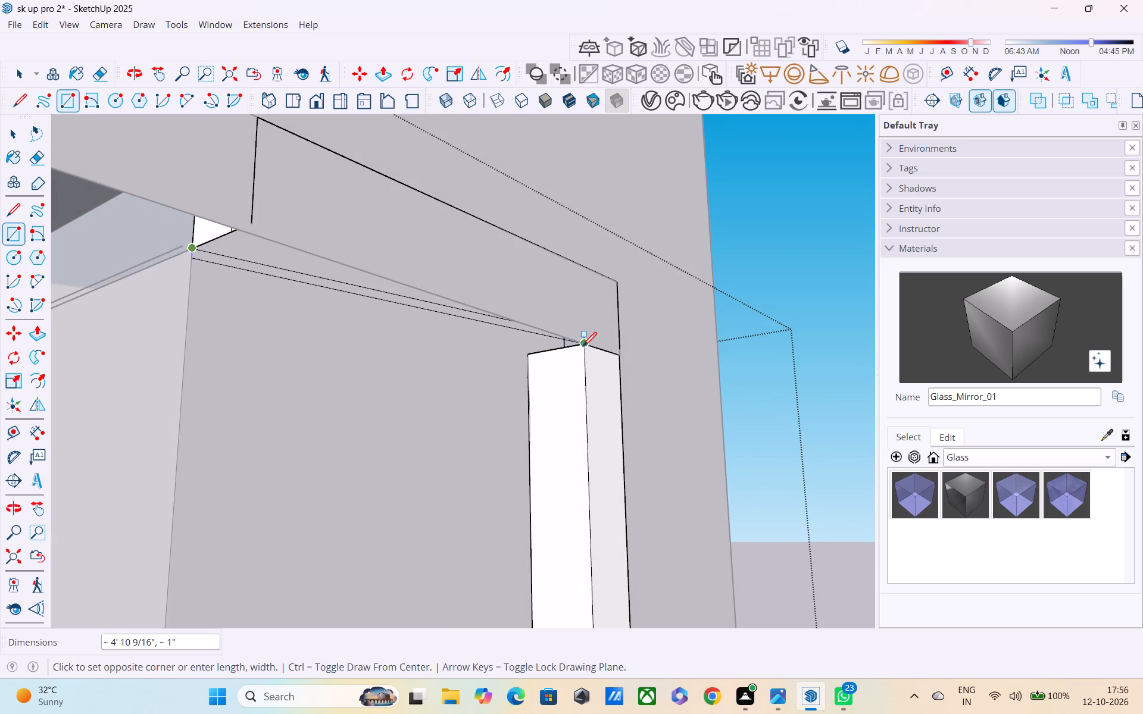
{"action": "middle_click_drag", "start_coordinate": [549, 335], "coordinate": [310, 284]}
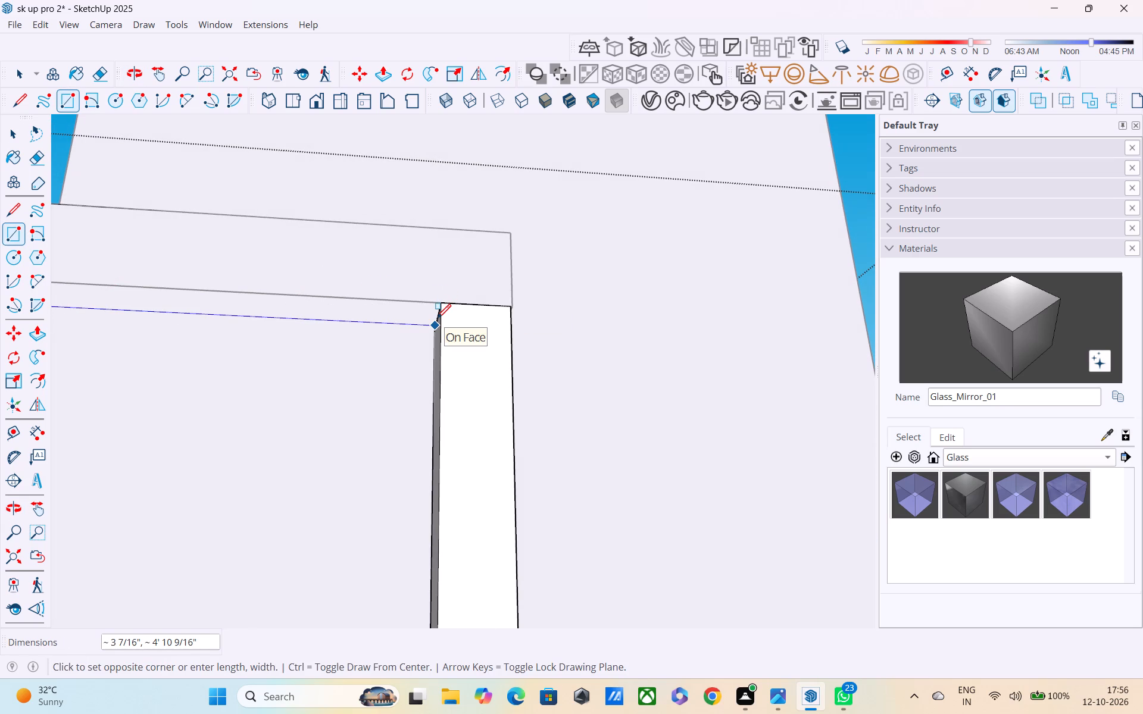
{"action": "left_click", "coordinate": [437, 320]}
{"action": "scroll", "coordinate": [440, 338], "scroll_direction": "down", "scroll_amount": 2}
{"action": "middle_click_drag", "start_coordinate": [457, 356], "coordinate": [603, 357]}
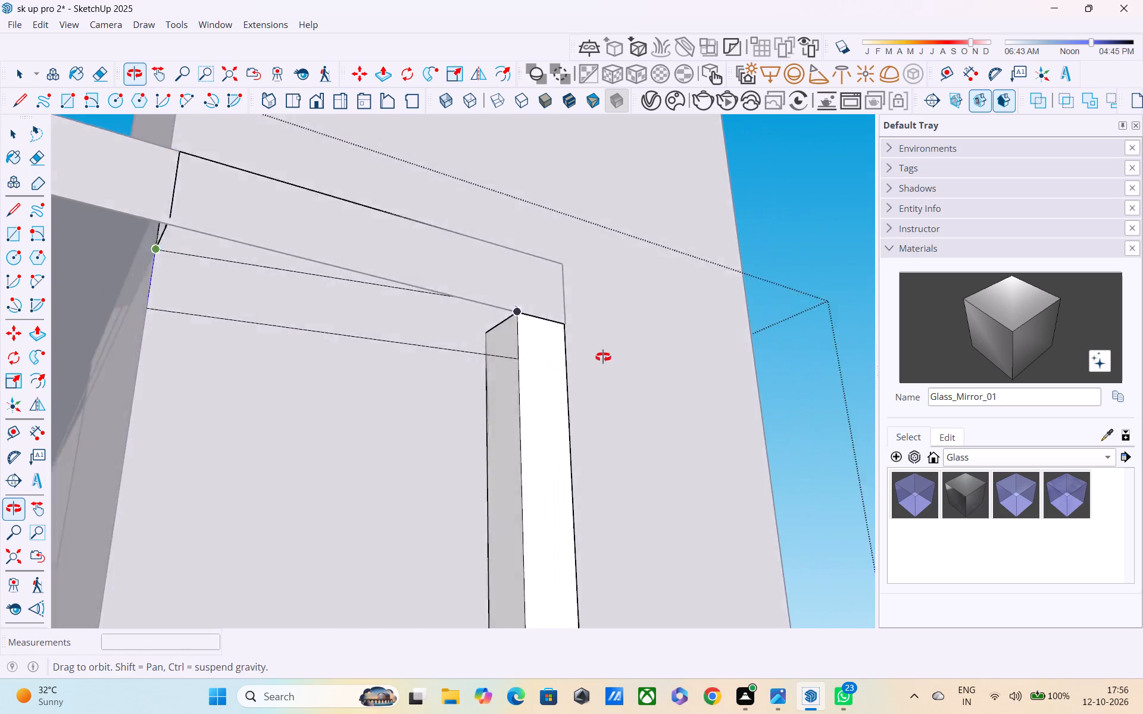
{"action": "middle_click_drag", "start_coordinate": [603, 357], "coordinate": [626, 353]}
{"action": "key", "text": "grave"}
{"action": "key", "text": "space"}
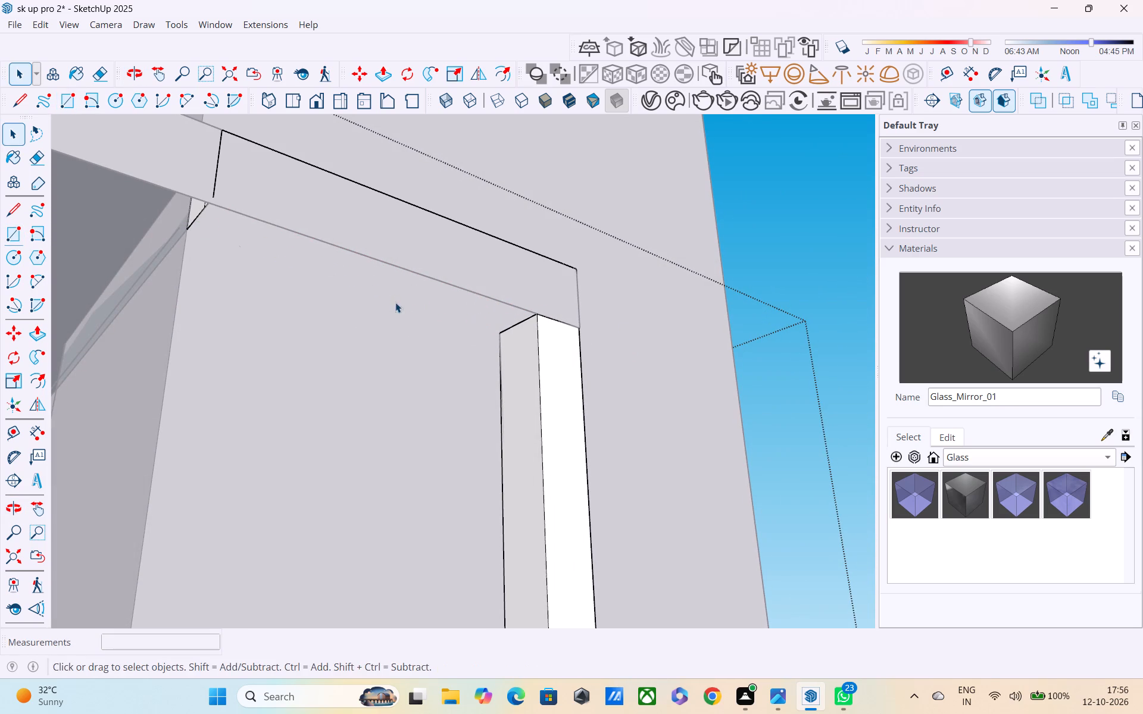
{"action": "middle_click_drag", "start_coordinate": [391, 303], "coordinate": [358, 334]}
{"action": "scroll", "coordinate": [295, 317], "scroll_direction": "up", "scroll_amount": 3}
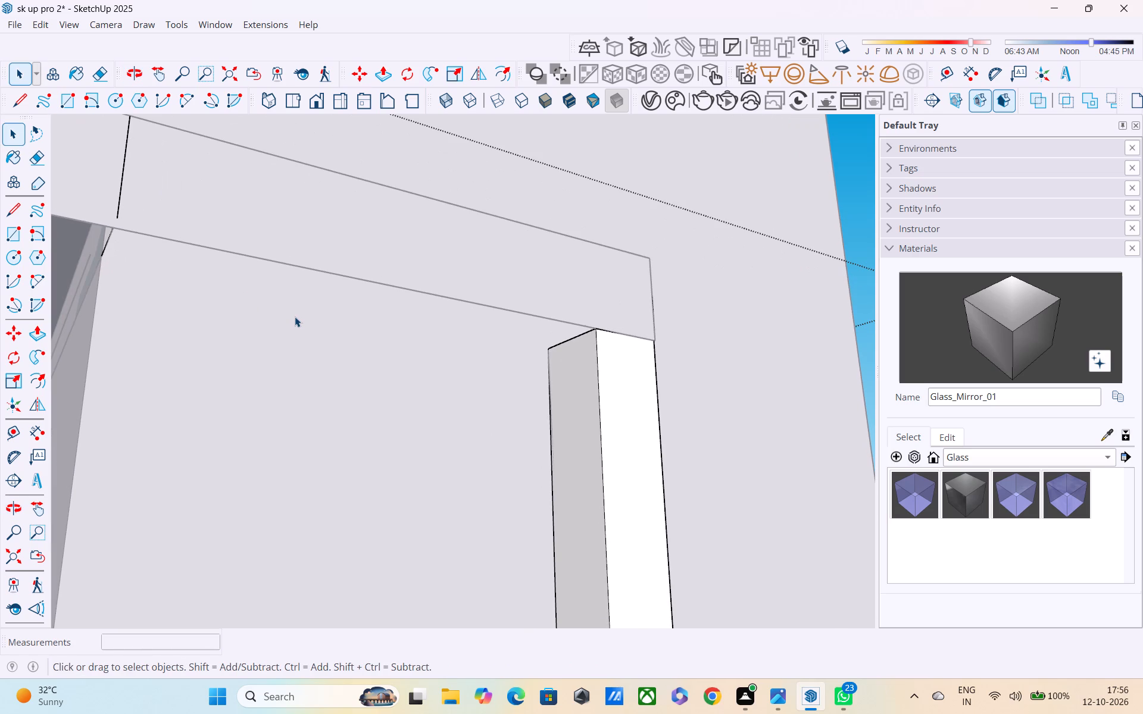
Erase the short stray edge crossing the beam face near the tower.
{"action": "key", "text": "e"}
{"action": "left_click", "coordinate": [124, 168]}
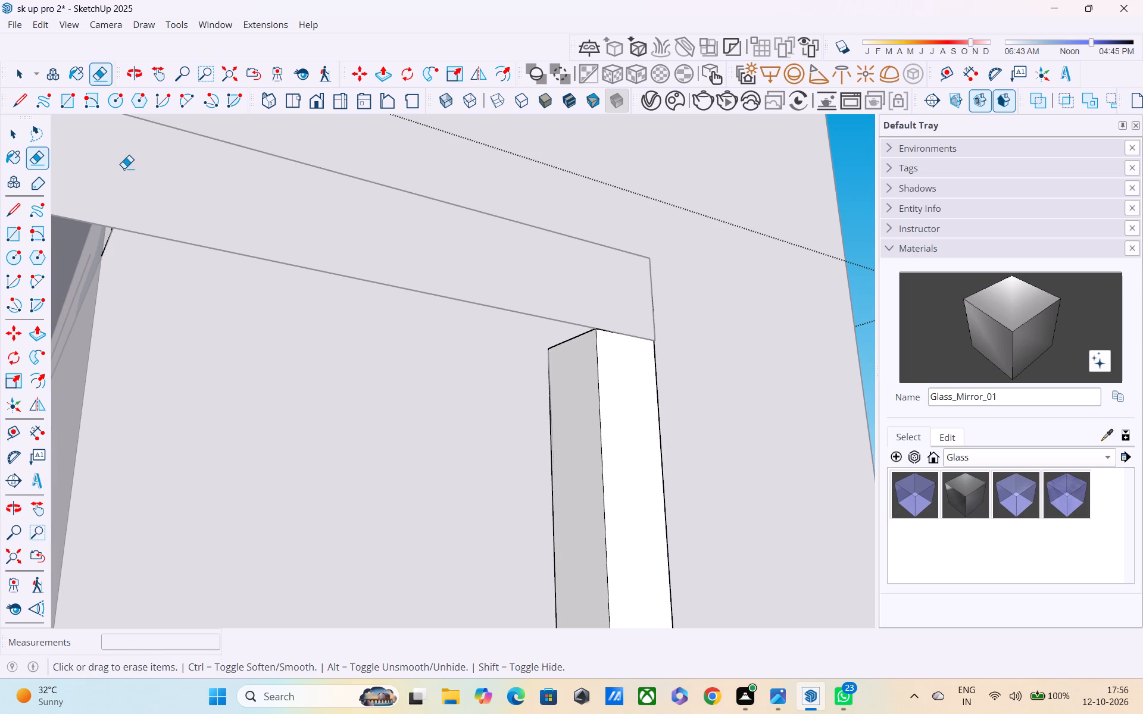
Push/Pull the vertical post's top face up 1' to the underside above it, closing the gap.
{"action": "middle_click_drag", "start_coordinate": [176, 211], "coordinate": [274, 526]}
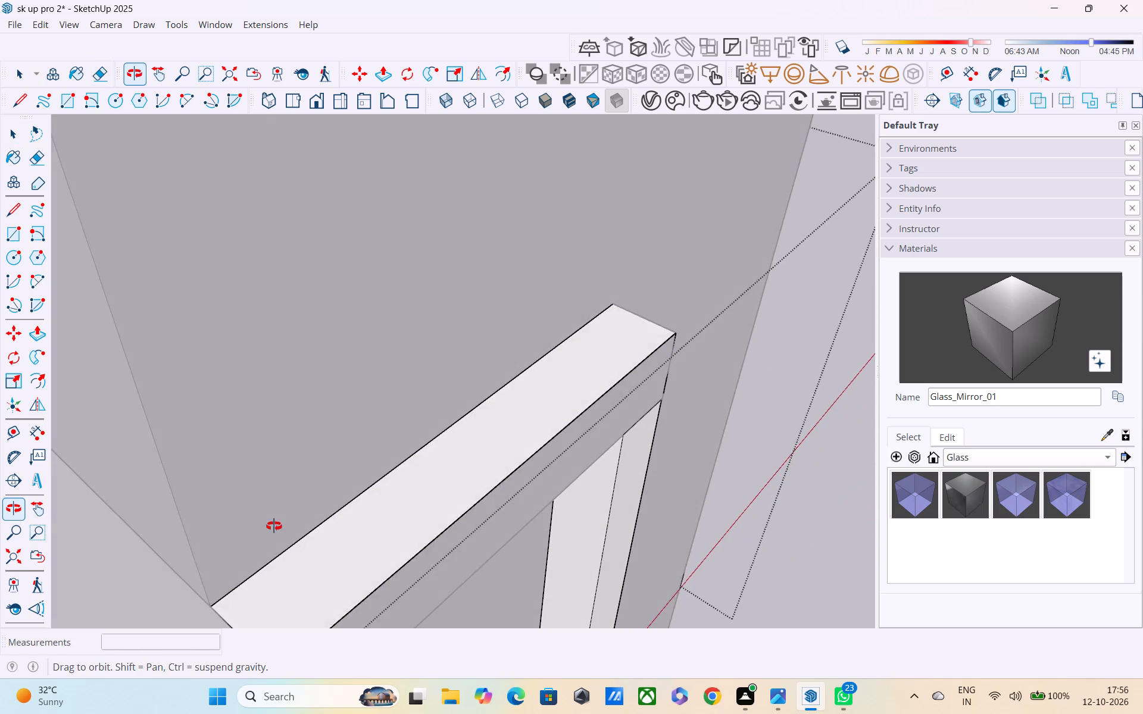
{"action": "middle_click_drag", "start_coordinate": [274, 526], "coordinate": [208, 246]}
{"action": "scroll", "coordinate": [293, 410], "scroll_direction": "down", "scroll_amount": 1}
{"action": "middle_click_drag", "start_coordinate": [294, 411], "coordinate": [471, 271]}
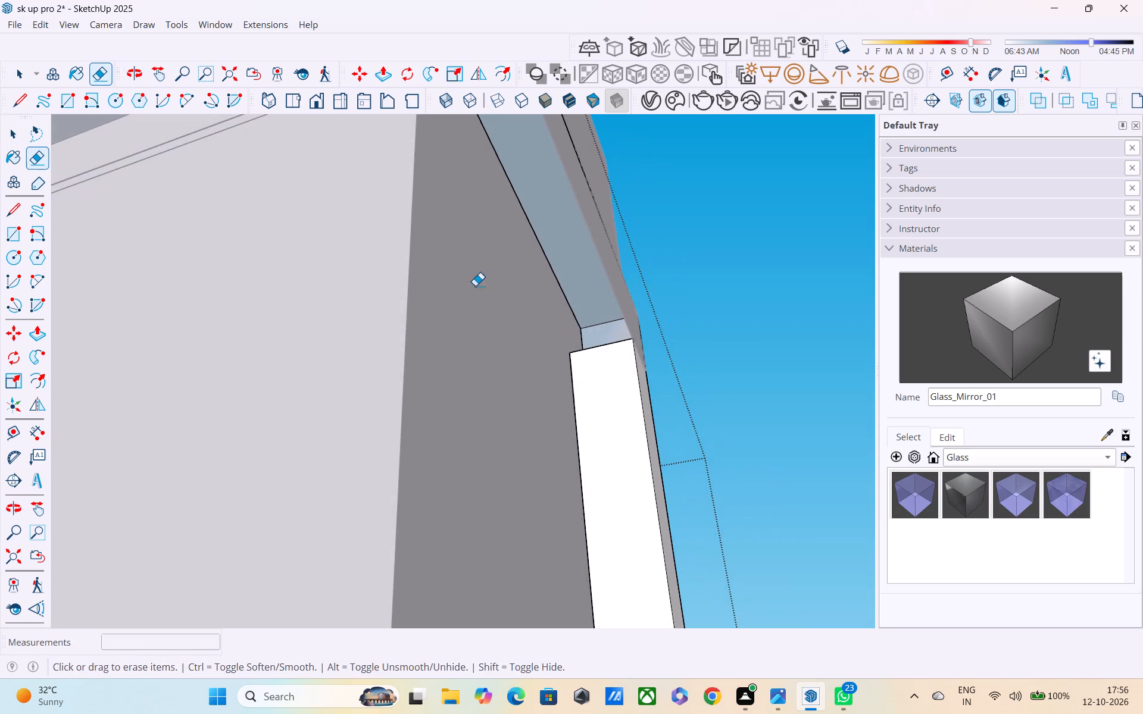
{"action": "middle_click_drag", "start_coordinate": [560, 364], "coordinate": [613, 453]}
{"action": "scroll", "coordinate": [622, 385], "scroll_direction": "up", "scroll_amount": 3}
{"action": "middle_click_drag", "start_coordinate": [623, 384], "coordinate": [639, 408]}
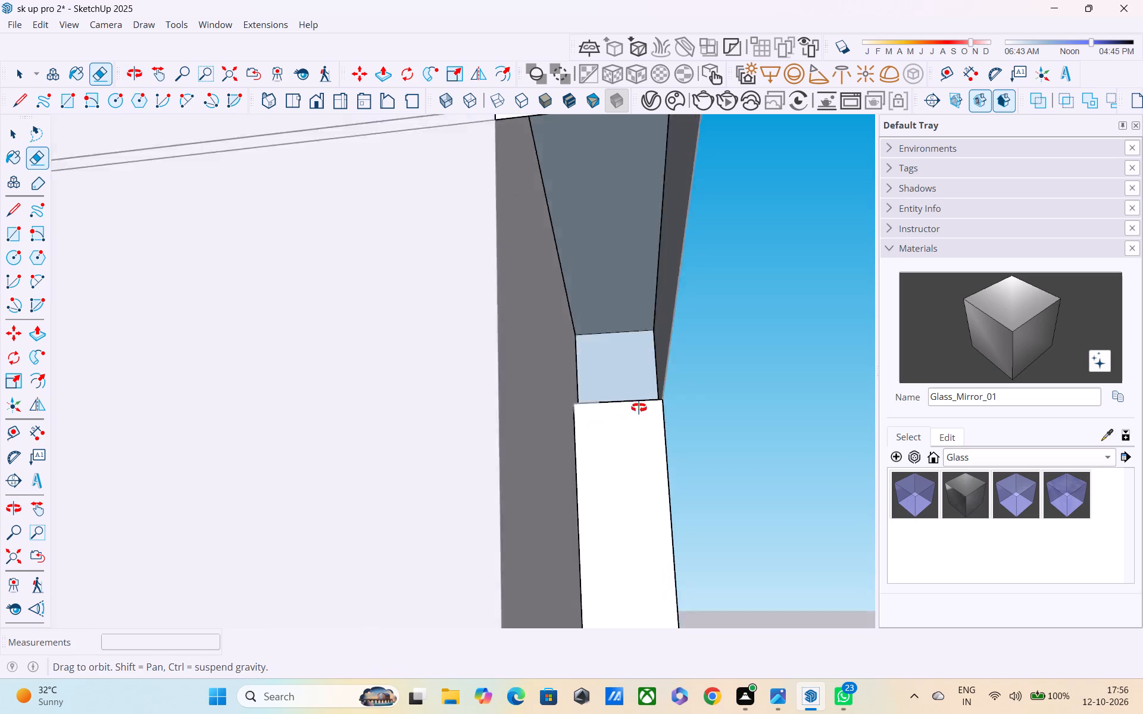
{"action": "middle_click_drag", "start_coordinate": [639, 408], "coordinate": [652, 431]}
{"action": "scroll", "coordinate": [642, 419], "scroll_direction": "up", "scroll_amount": 1}
{"action": "scroll", "coordinate": [647, 400], "scroll_direction": "down", "scroll_amount": 3}
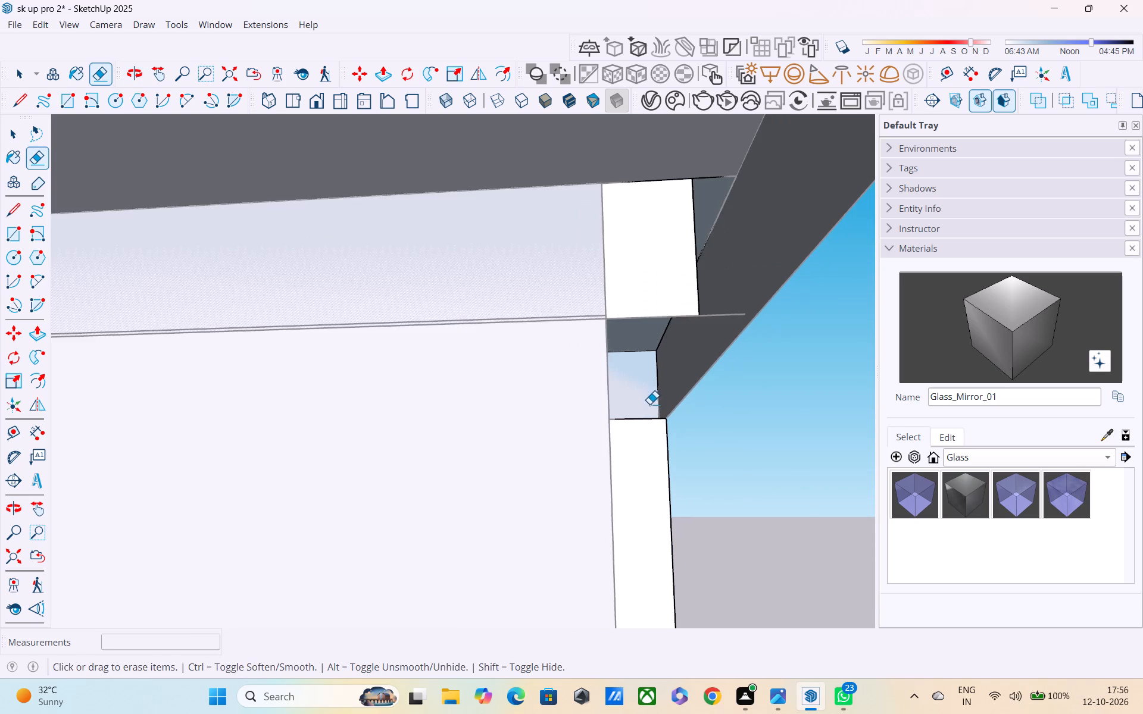
{"action": "middle_click_drag", "start_coordinate": [660, 393], "coordinate": [672, 413]}
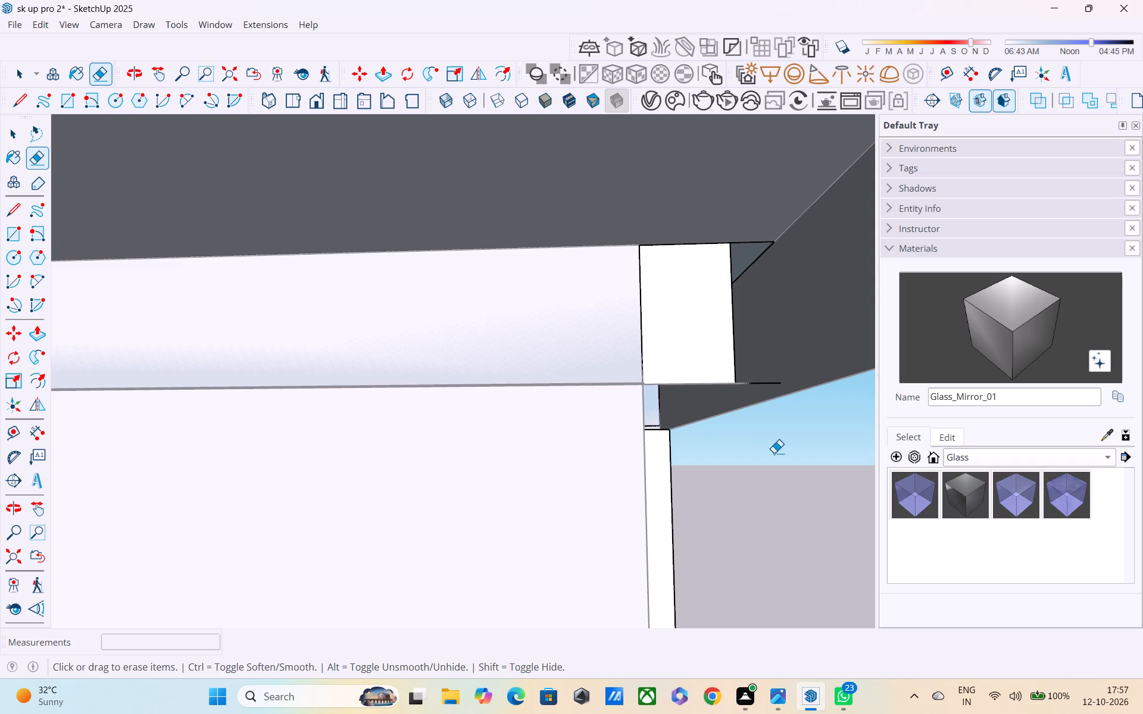
{"action": "middle_click_drag", "start_coordinate": [667, 469], "coordinate": [559, 470]}
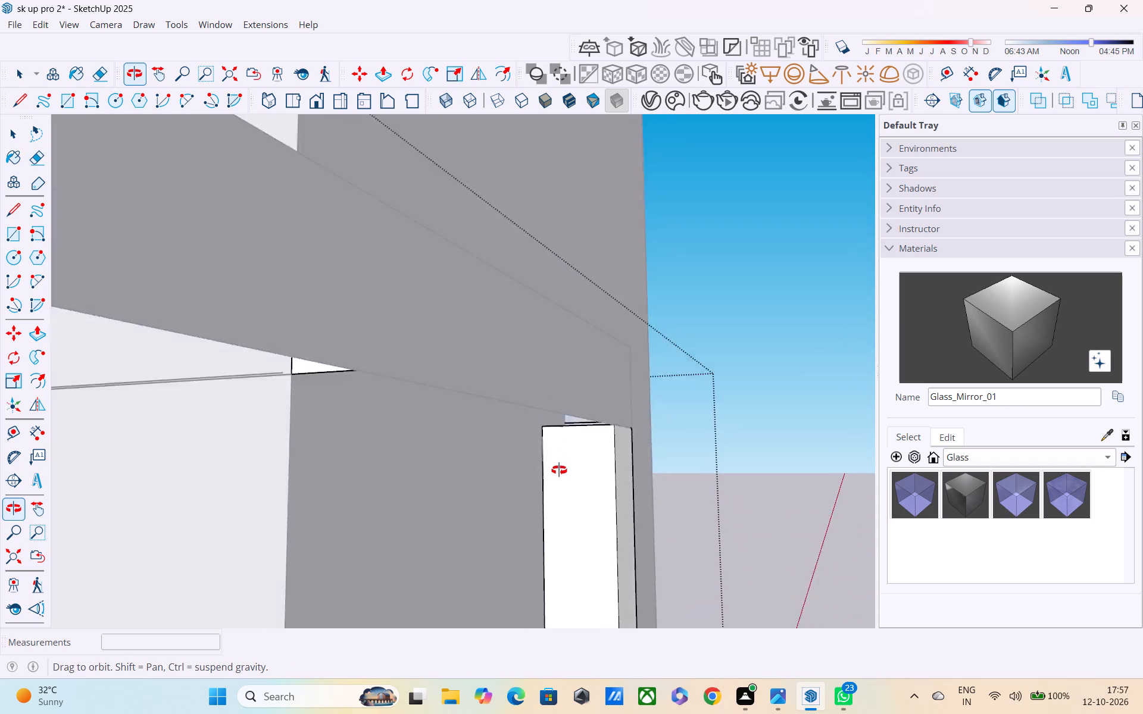
{"action": "middle_click_drag", "start_coordinate": [559, 470], "coordinate": [561, 472]}
{"action": "scroll", "coordinate": [555, 456], "scroll_direction": "up", "scroll_amount": 4}
{"action": "middle_click_drag", "start_coordinate": [560, 441], "coordinate": [627, 467]}
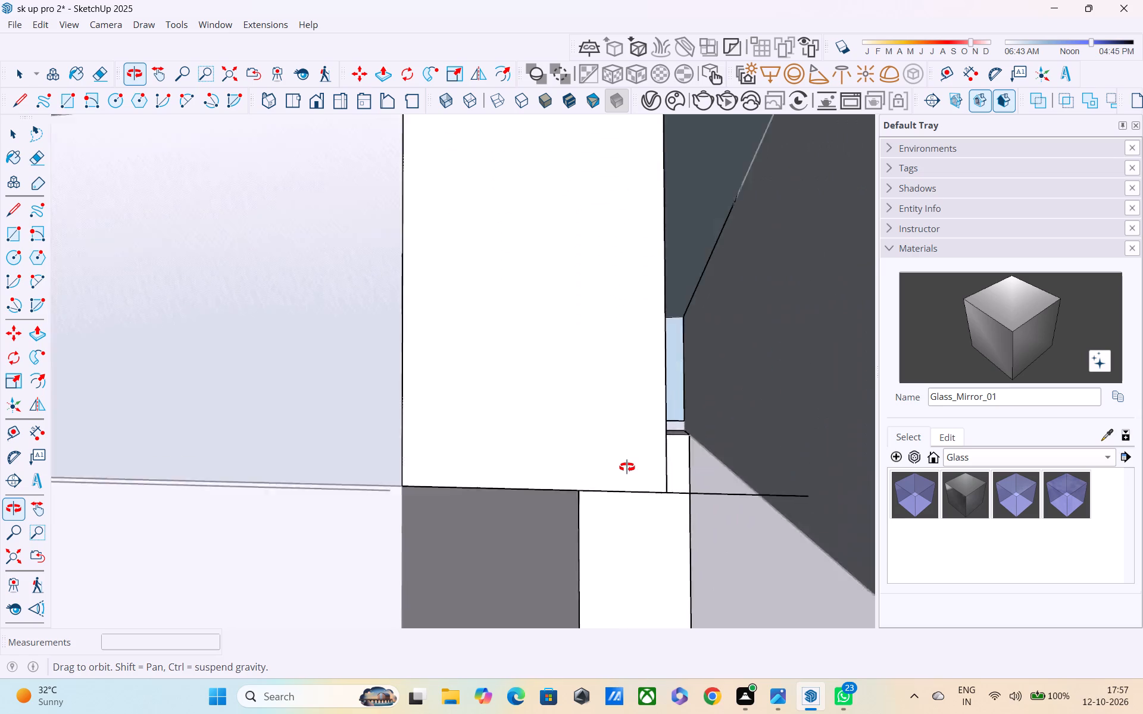
{"action": "middle_click_drag", "start_coordinate": [627, 467], "coordinate": [622, 439]}
{"action": "scroll", "coordinate": [622, 436], "scroll_direction": "up", "scroll_amount": 2}
{"action": "middle_click", "coordinate": [617, 403]}
{"action": "scroll", "coordinate": [622, 436], "scroll_direction": "up", "scroll_amount": 2}
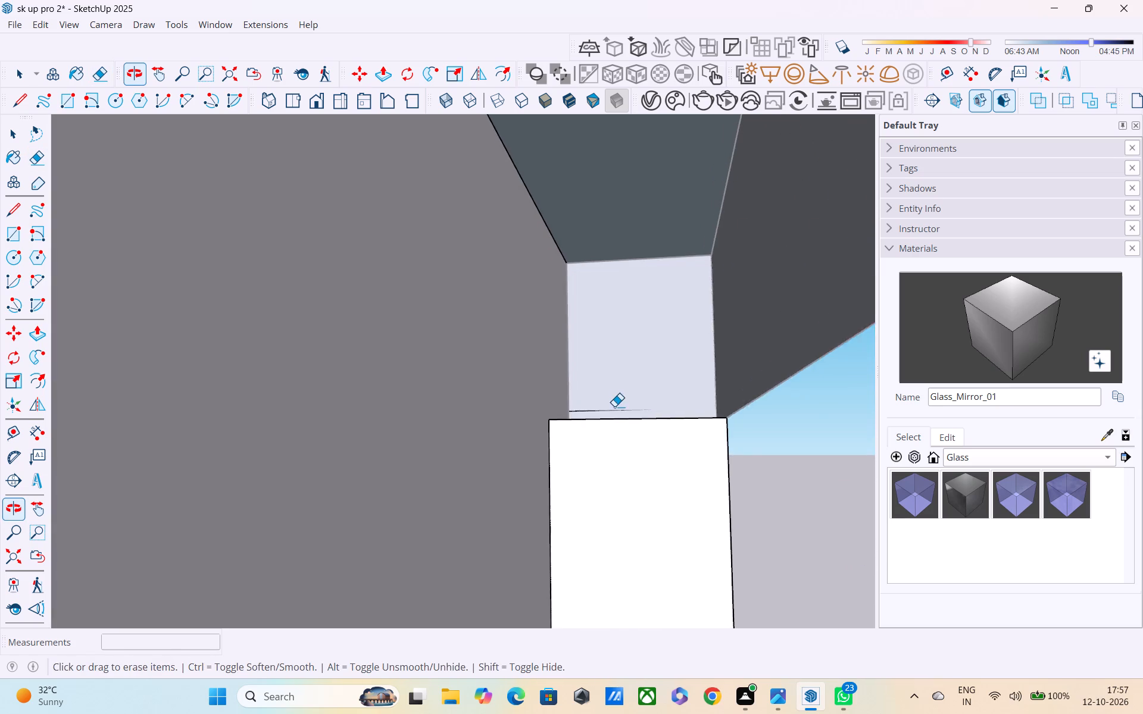
{"action": "scroll", "coordinate": [614, 406], "scroll_direction": "up", "scroll_amount": 2}
{"action": "middle_click_drag", "start_coordinate": [614, 403], "coordinate": [613, 492]}
{"action": "scroll", "coordinate": [609, 476], "scroll_direction": "up", "scroll_amount": 1}
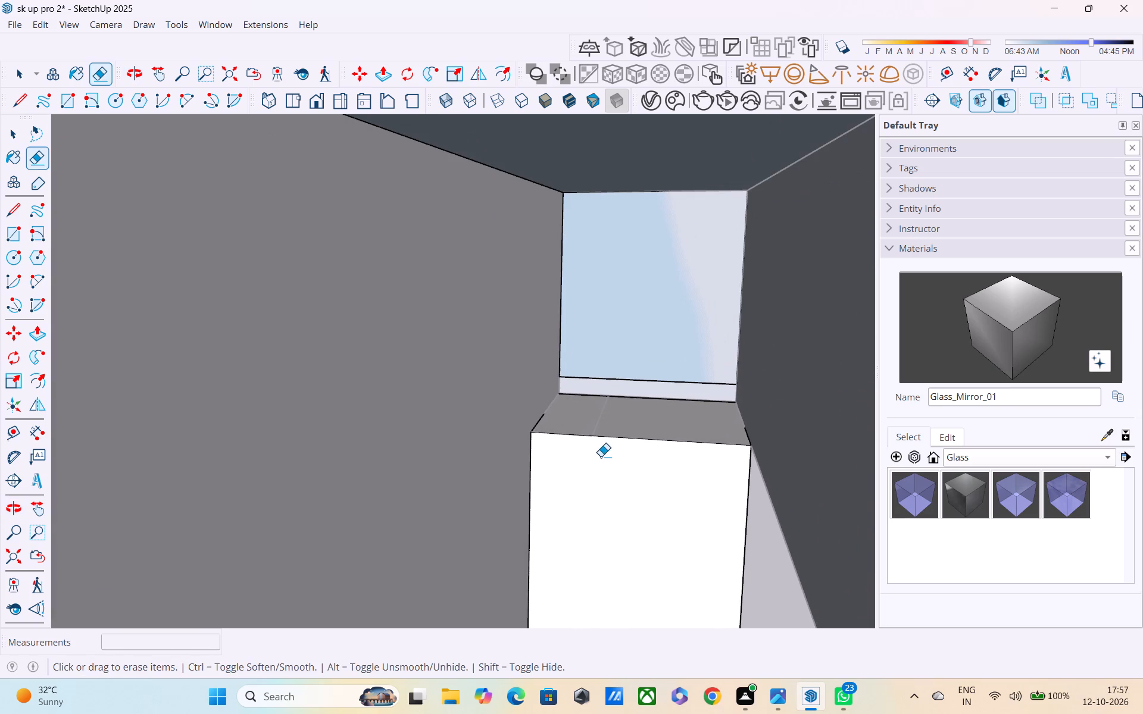
{"action": "key", "text": "Escape"}
{"action": "key", "text": "p"}
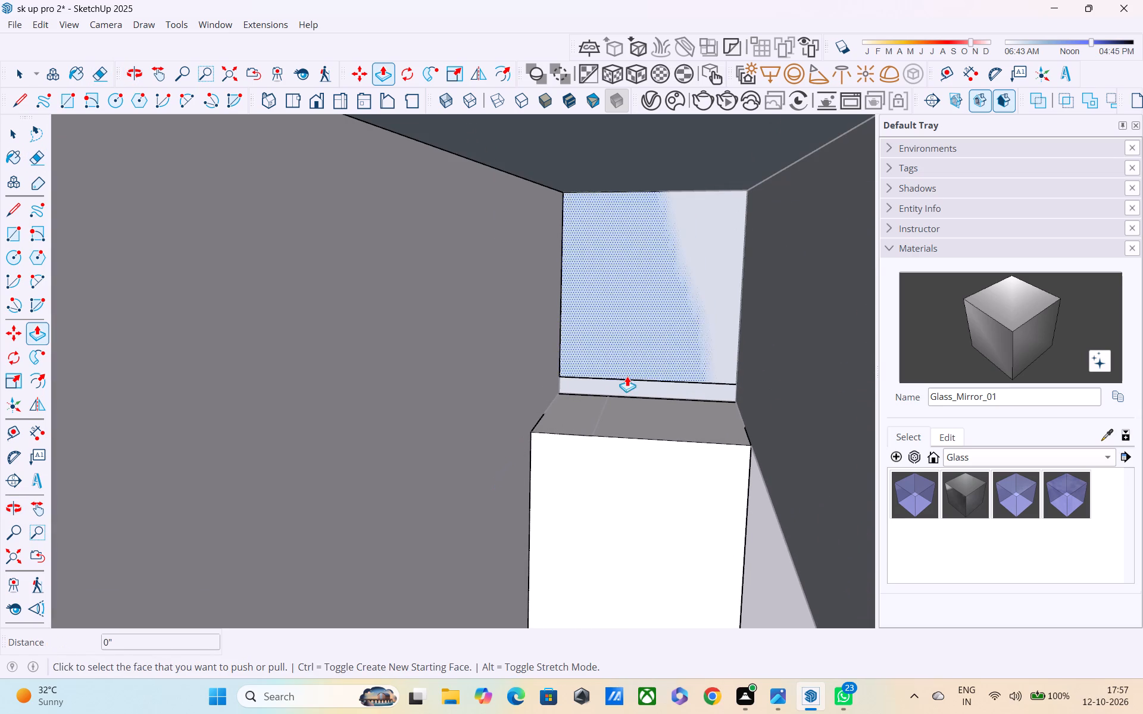
{"action": "left_click", "coordinate": [627, 409]}
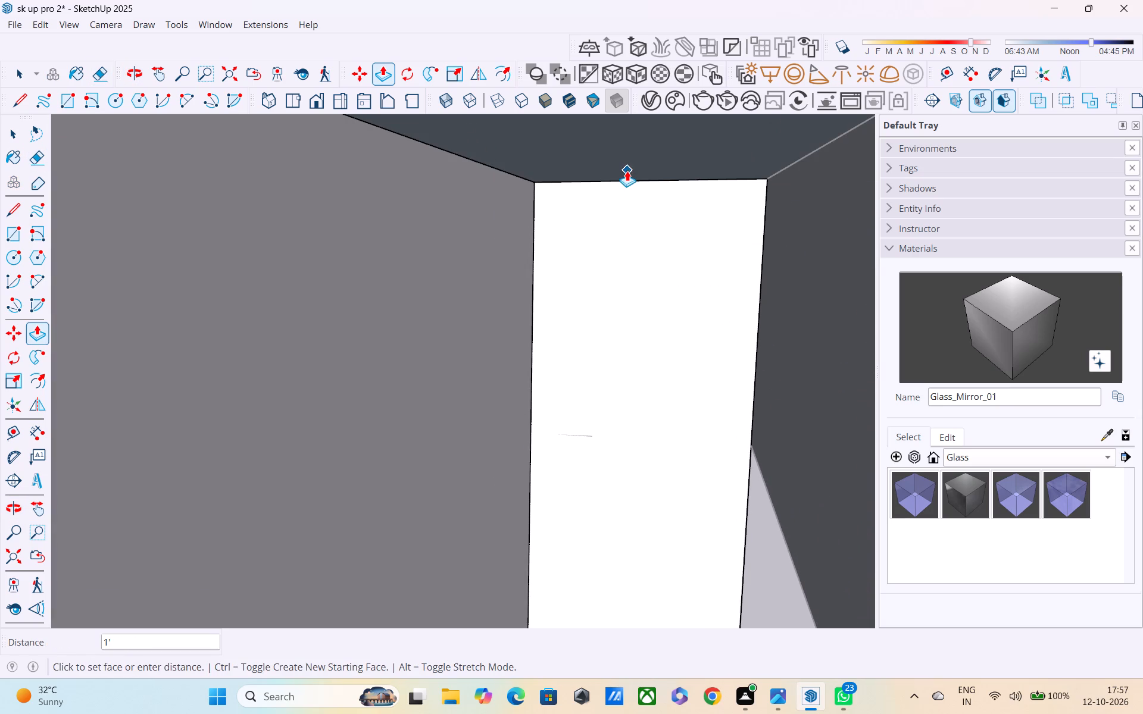
{"action": "left_click", "coordinate": [627, 170]}
{"action": "scroll", "coordinate": [657, 242], "scroll_direction": "down", "scroll_amount": 3}
{"action": "middle_click", "coordinate": [706, 330]}
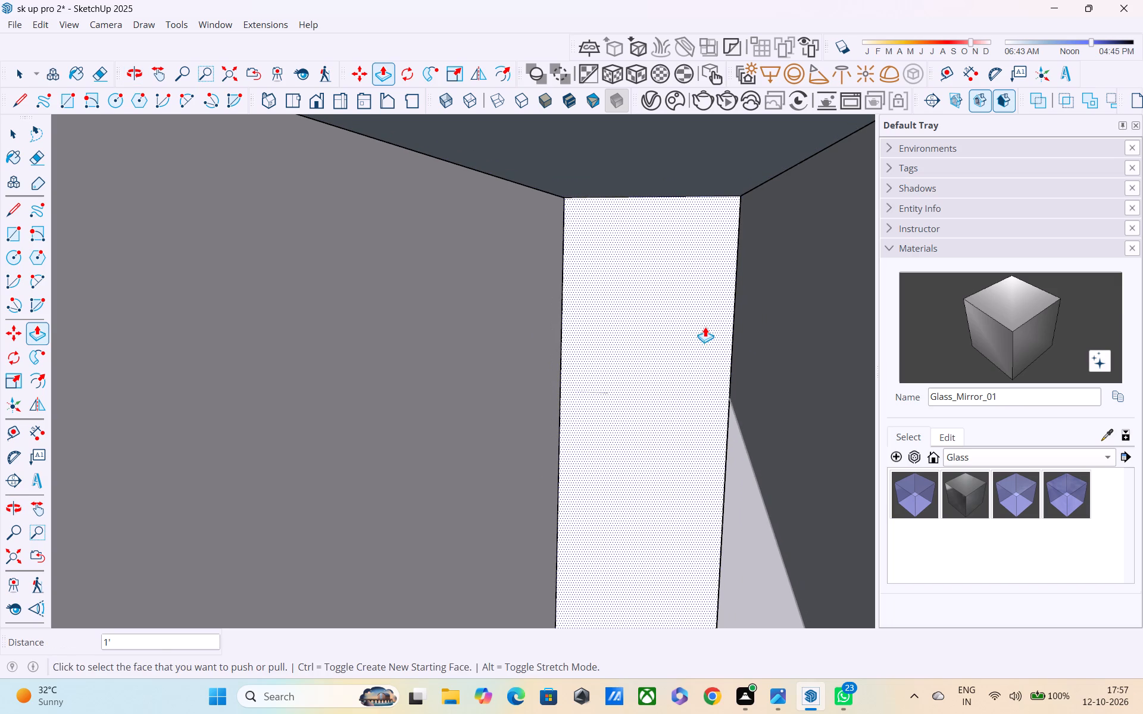
Draw a line about 10 1/4" long straight across the post's face at its former top level.
{"action": "key", "text": "l"}
{"action": "left_click", "coordinate": [734, 403]}
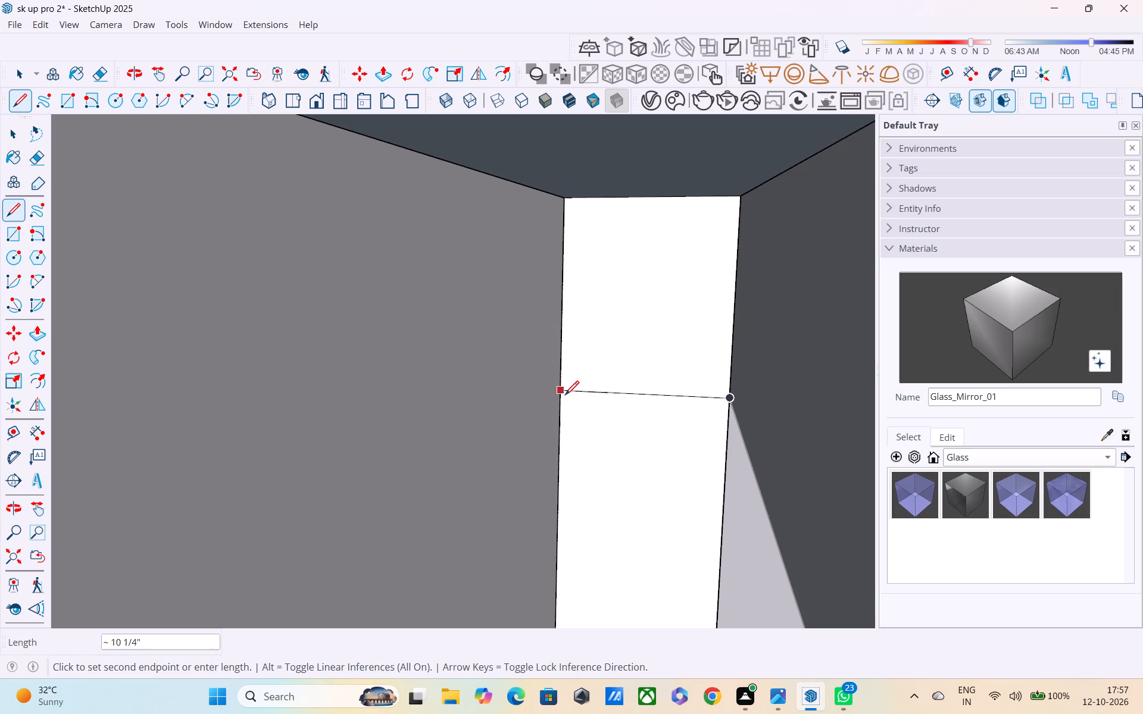
{"action": "left_click", "coordinate": [565, 396]}
{"action": "key", "text": "Escape"}
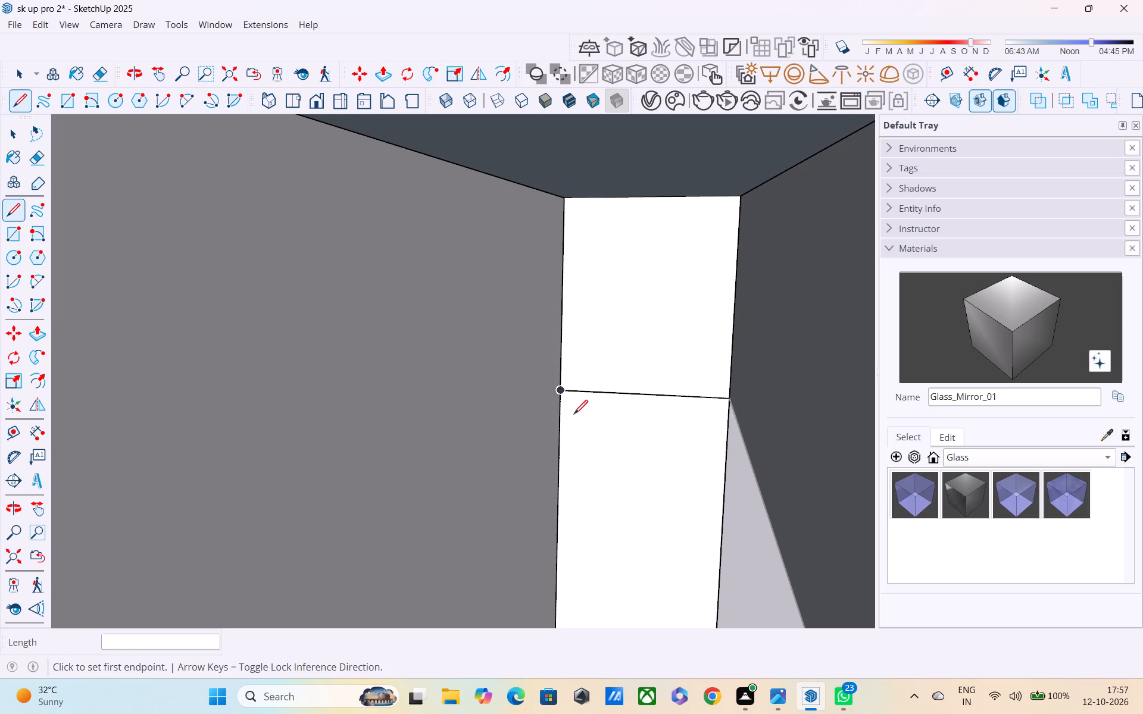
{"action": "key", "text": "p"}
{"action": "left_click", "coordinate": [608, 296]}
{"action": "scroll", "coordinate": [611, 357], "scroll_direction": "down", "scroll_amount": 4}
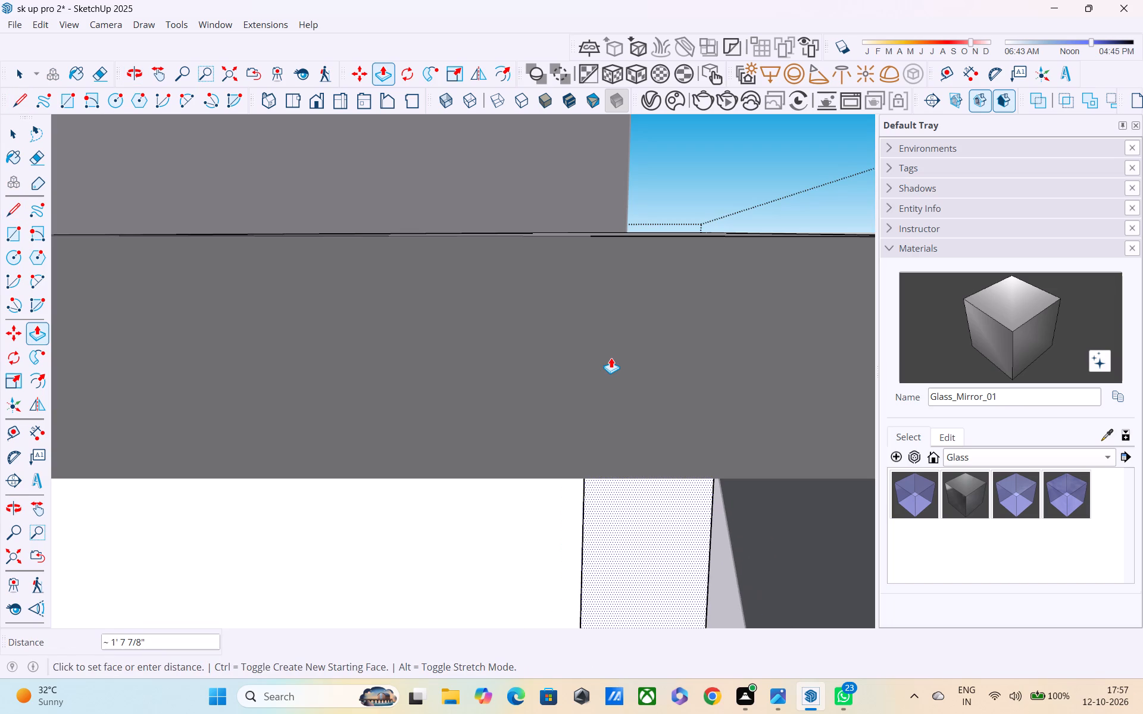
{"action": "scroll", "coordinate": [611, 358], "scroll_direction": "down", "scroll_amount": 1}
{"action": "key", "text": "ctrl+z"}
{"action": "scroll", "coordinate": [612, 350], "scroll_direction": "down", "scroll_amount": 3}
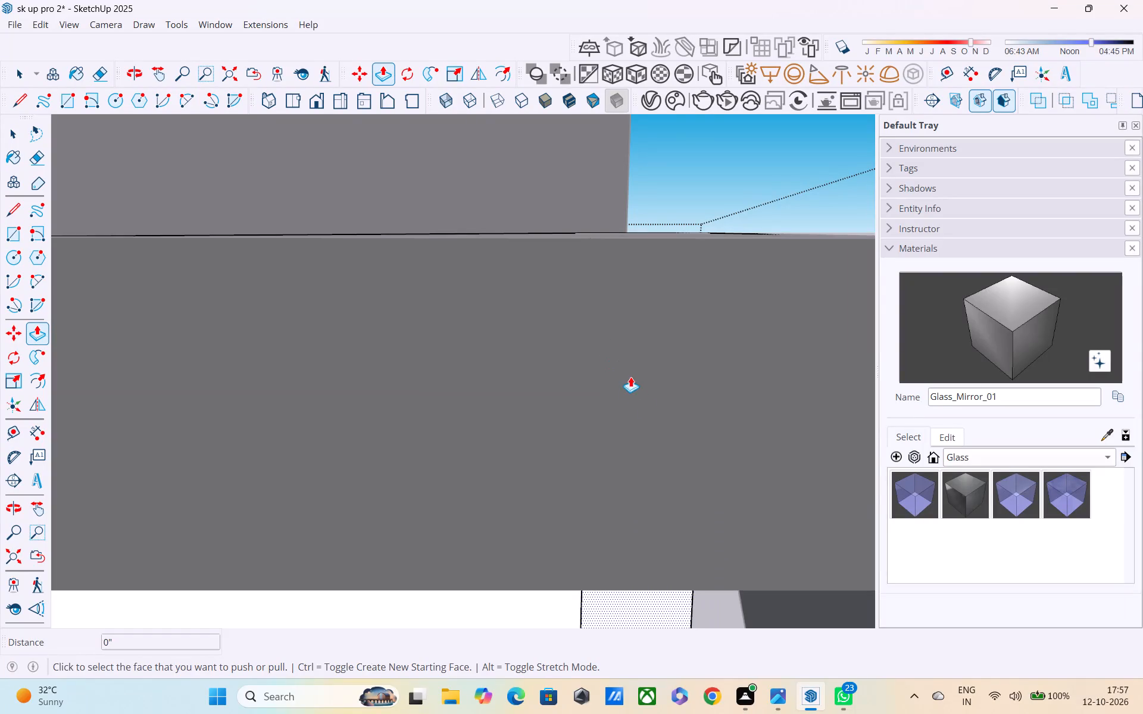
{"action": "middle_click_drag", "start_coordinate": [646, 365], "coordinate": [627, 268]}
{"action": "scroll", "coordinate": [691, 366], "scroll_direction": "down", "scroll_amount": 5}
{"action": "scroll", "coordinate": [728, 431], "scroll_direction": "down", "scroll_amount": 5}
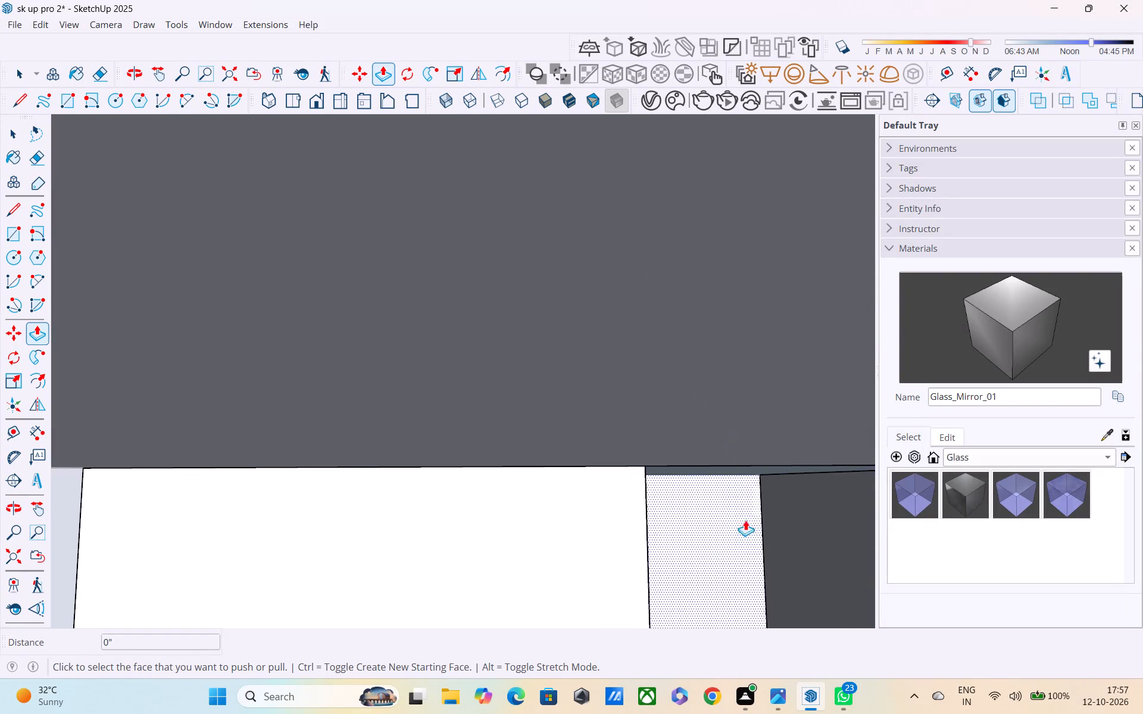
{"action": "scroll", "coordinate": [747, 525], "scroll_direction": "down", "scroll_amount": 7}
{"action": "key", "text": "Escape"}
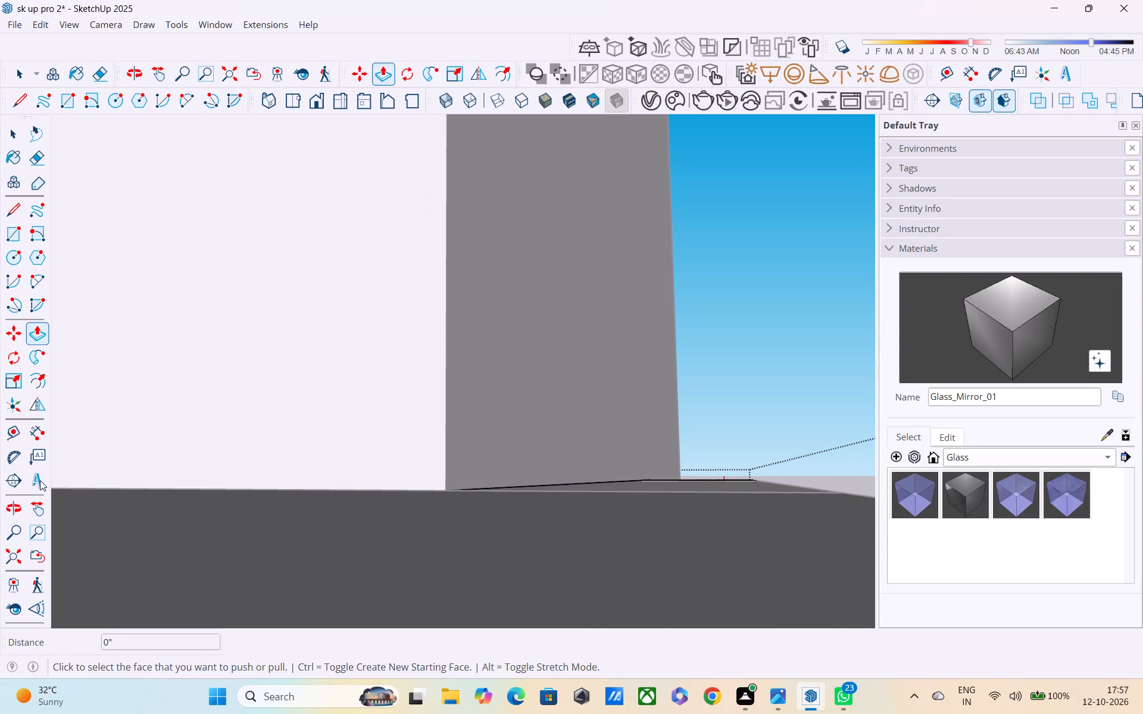
Draw a rectangle about 9" by 2' 2 1/2" at the open end of the strip beneath the upper-floor slab, seen from below.
{"action": "left_click", "coordinate": [15, 555]}
{"action": "scroll", "coordinate": [92, 542], "scroll_direction": "down", "scroll_amount": 4}
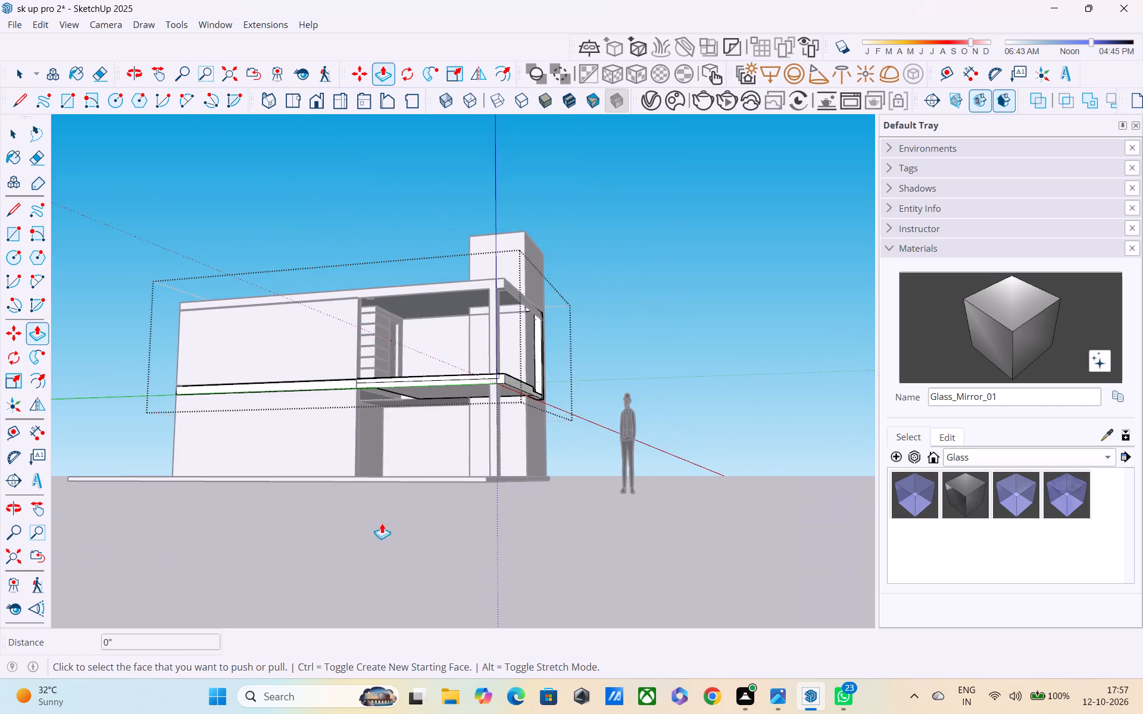
{"action": "middle_click_drag", "start_coordinate": [382, 523], "coordinate": [6, 509]}
{"action": "scroll", "coordinate": [380, 495], "scroll_direction": "down", "scroll_amount": 4}
{"action": "scroll", "coordinate": [551, 493], "scroll_direction": "down", "scroll_amount": 1}
{"action": "middle_click_drag", "start_coordinate": [739, 406], "coordinate": [726, 376]}
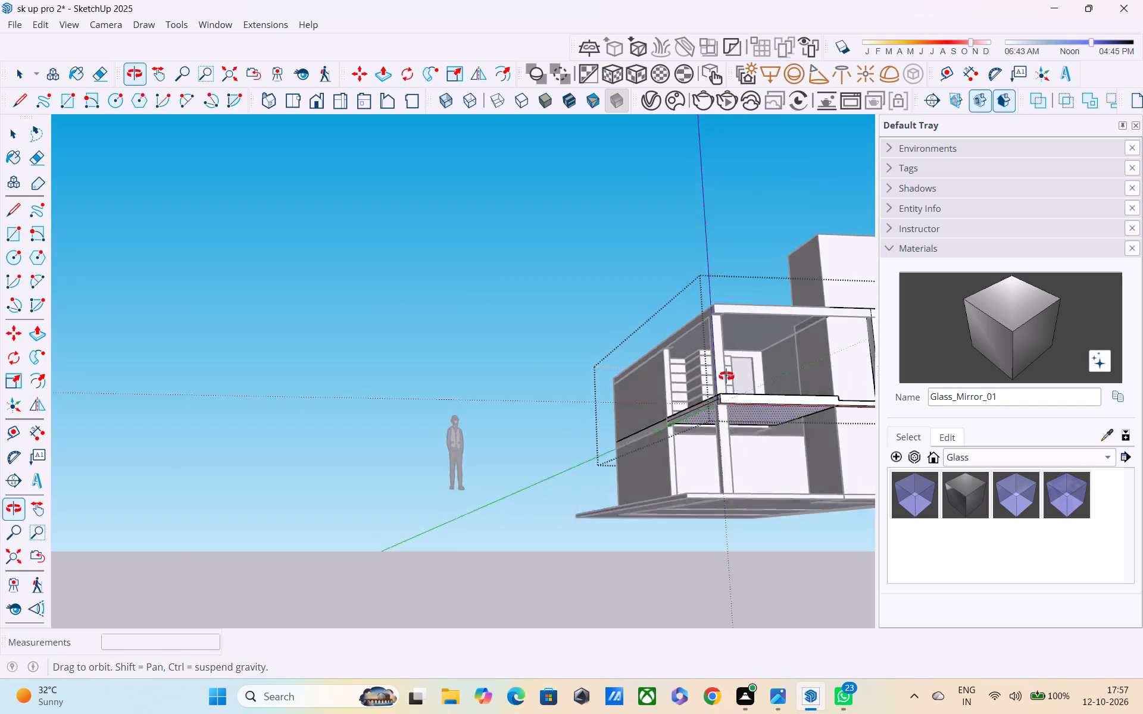
{"action": "middle_click_drag", "start_coordinate": [726, 376], "coordinate": [684, 286]}
{"action": "middle_click_drag", "start_coordinate": [820, 448], "coordinate": [762, 431]}
{"action": "scroll", "coordinate": [814, 459], "scroll_direction": "up", "scroll_amount": 5}
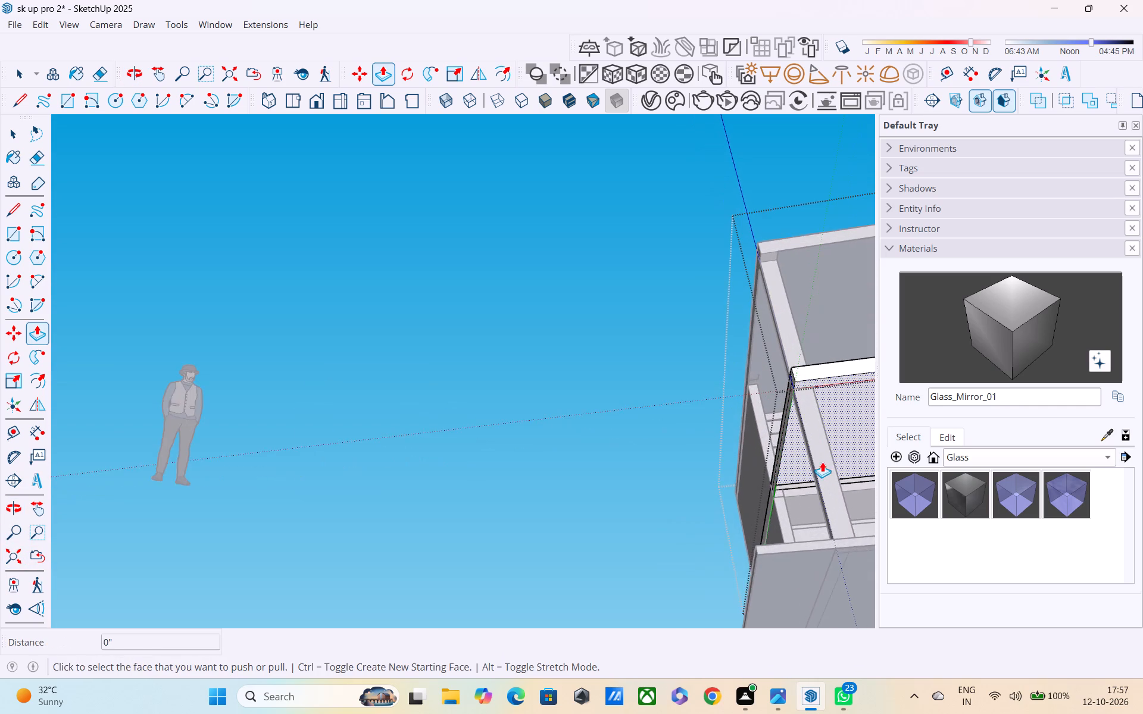
{"action": "scroll", "coordinate": [822, 462], "scroll_direction": "up", "scroll_amount": 5}
{"action": "middle_click_drag", "start_coordinate": [797, 465], "coordinate": [961, 488]}
{"action": "scroll", "coordinate": [707, 497], "scroll_direction": "up", "scroll_amount": 2}
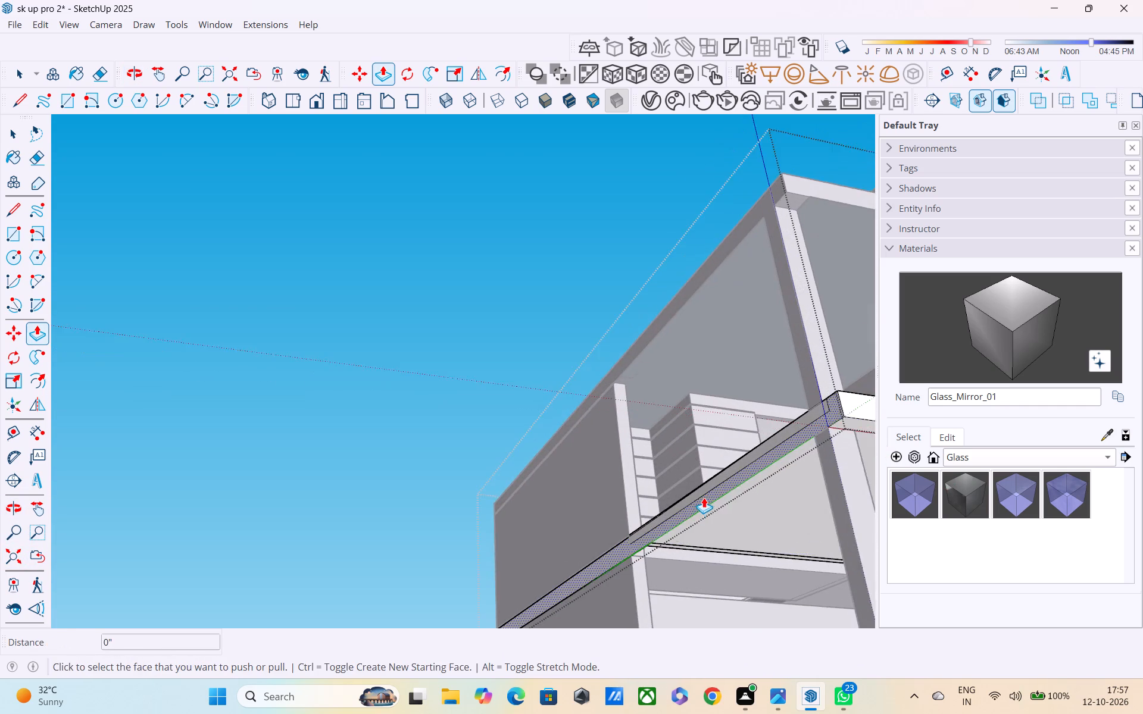
{"action": "scroll", "coordinate": [704, 497], "scroll_direction": "up", "scroll_amount": 1}
{"action": "middle_click_drag", "start_coordinate": [687, 535], "coordinate": [690, 422]}
{"action": "scroll", "coordinate": [669, 515], "scroll_direction": "up", "scroll_amount": 5}
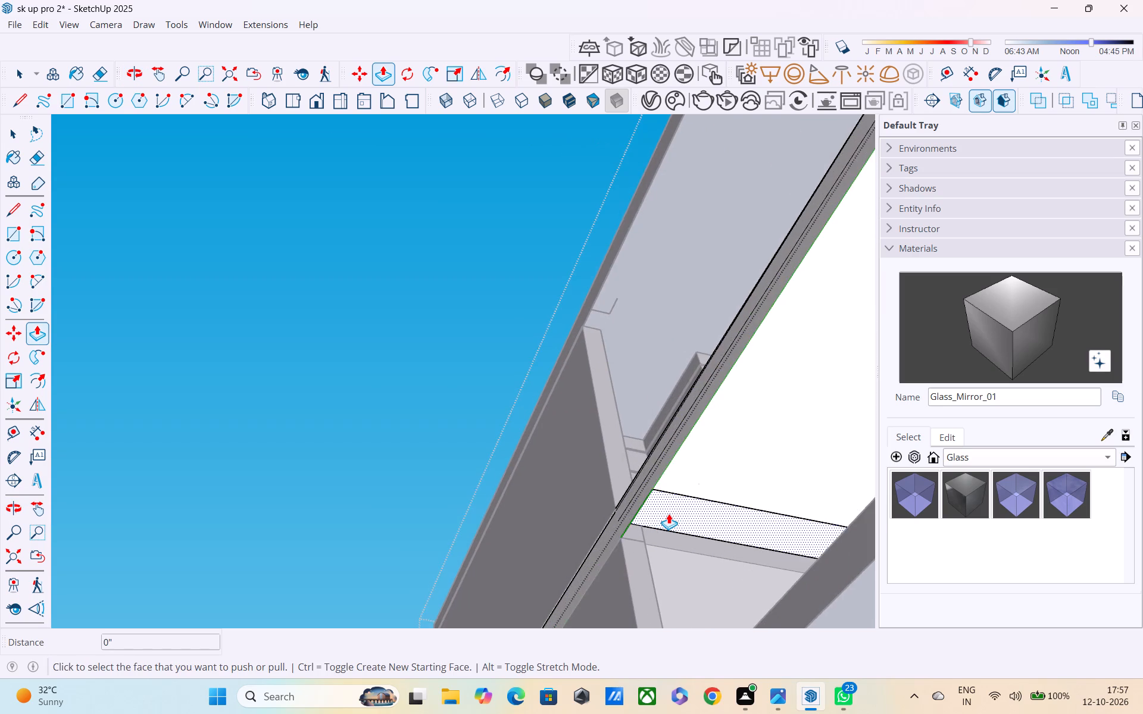
{"action": "scroll", "coordinate": [669, 513], "scroll_direction": "up", "scroll_amount": 7}
{"action": "middle_click_drag", "start_coordinate": [679, 469], "coordinate": [751, 483]}
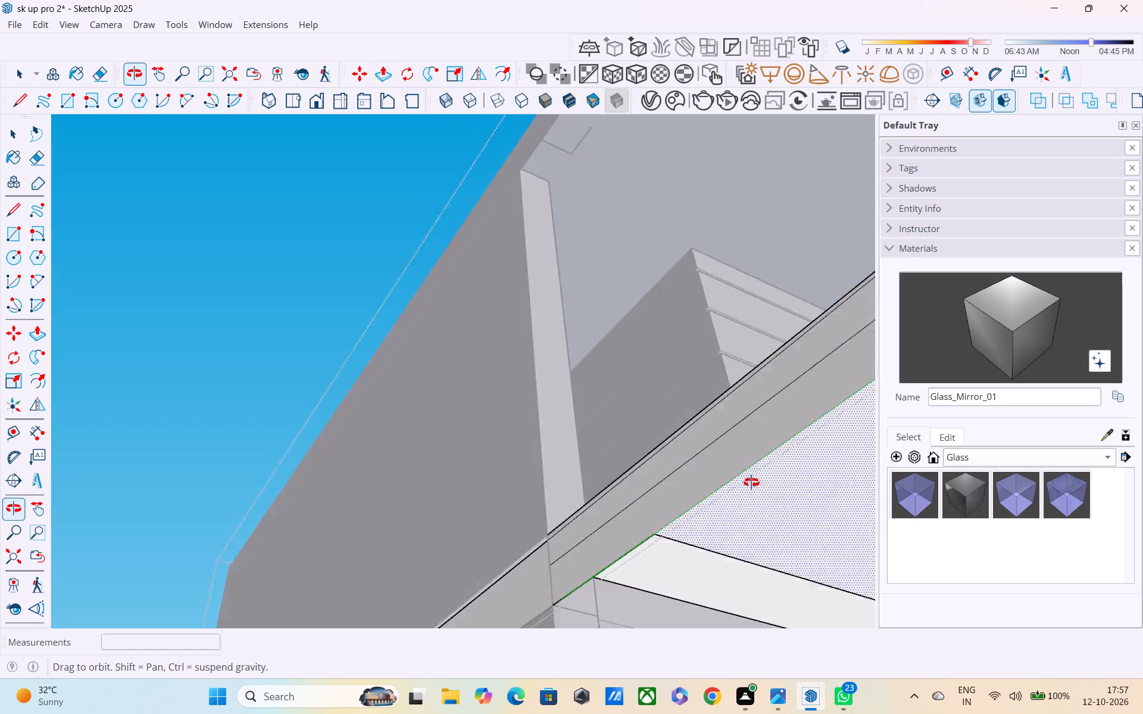
{"action": "middle_click_drag", "start_coordinate": [751, 483], "coordinate": [625, 474]}
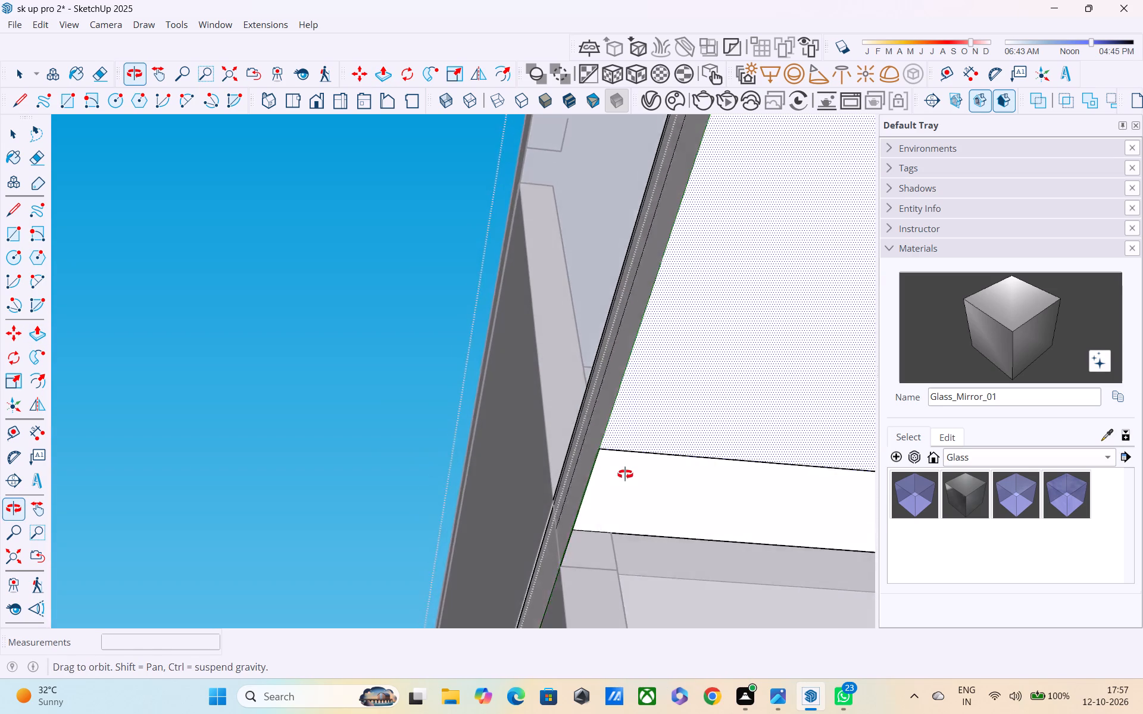
{"action": "middle_click_drag", "start_coordinate": [625, 474], "coordinate": [151, 522]}
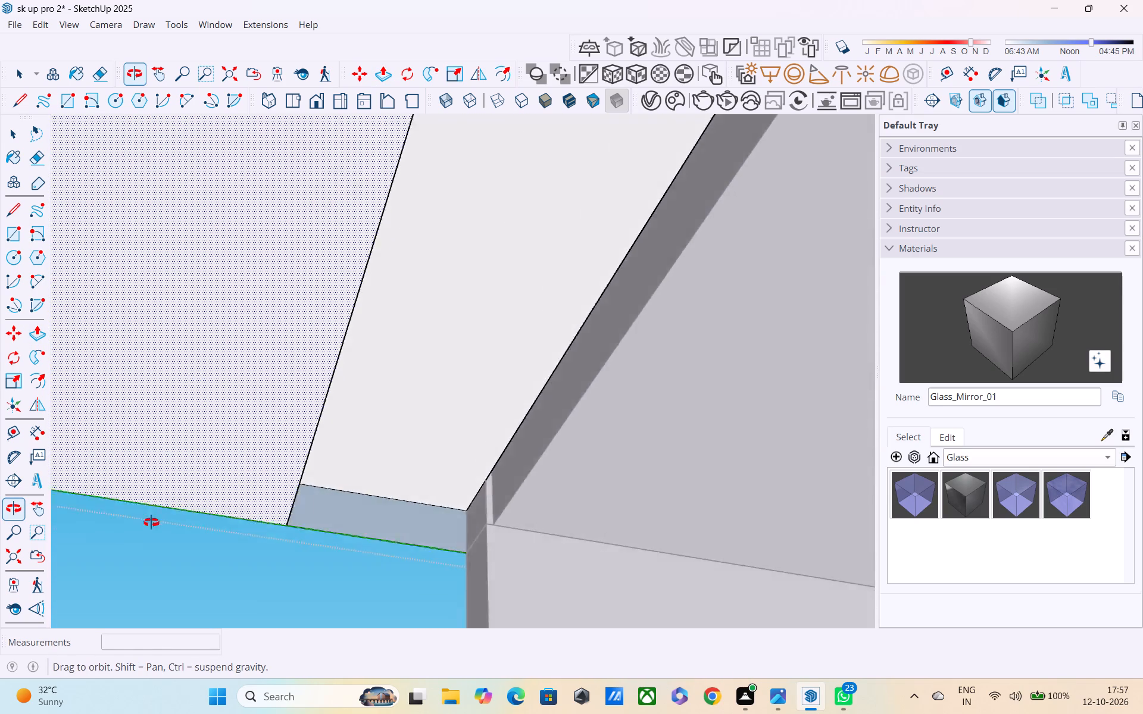
{"action": "middle_click_drag", "start_coordinate": [151, 522], "coordinate": [142, 625]}
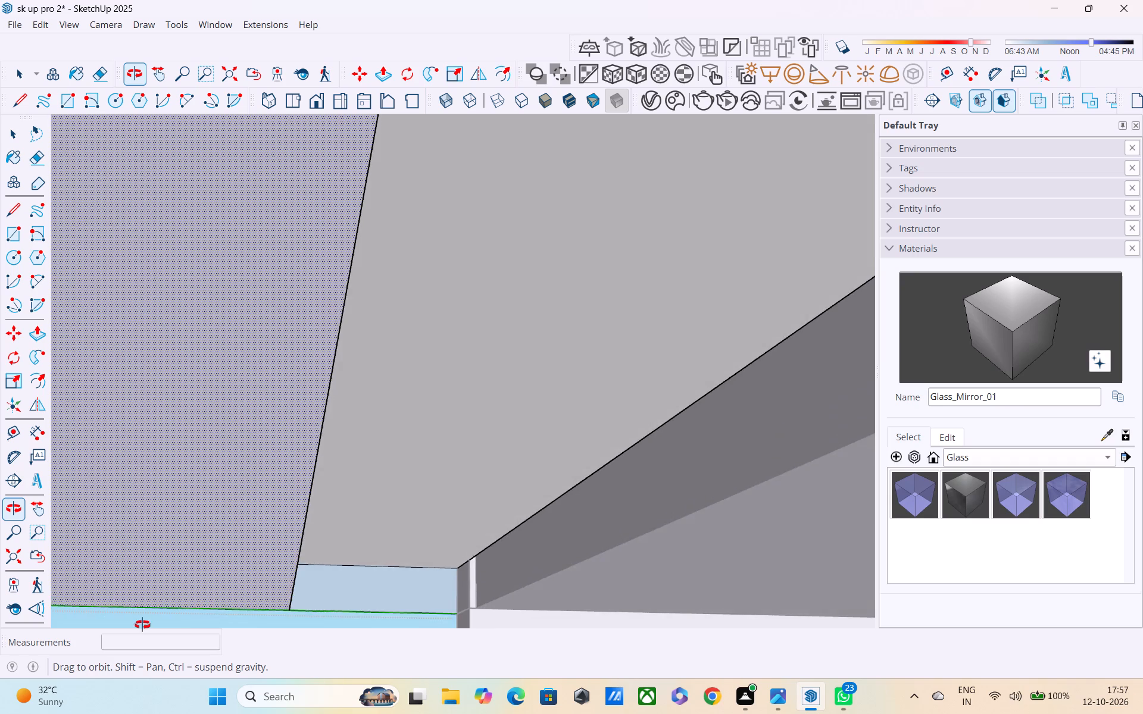
{"action": "middle_click_drag", "start_coordinate": [142, 625], "coordinate": [88, 611]}
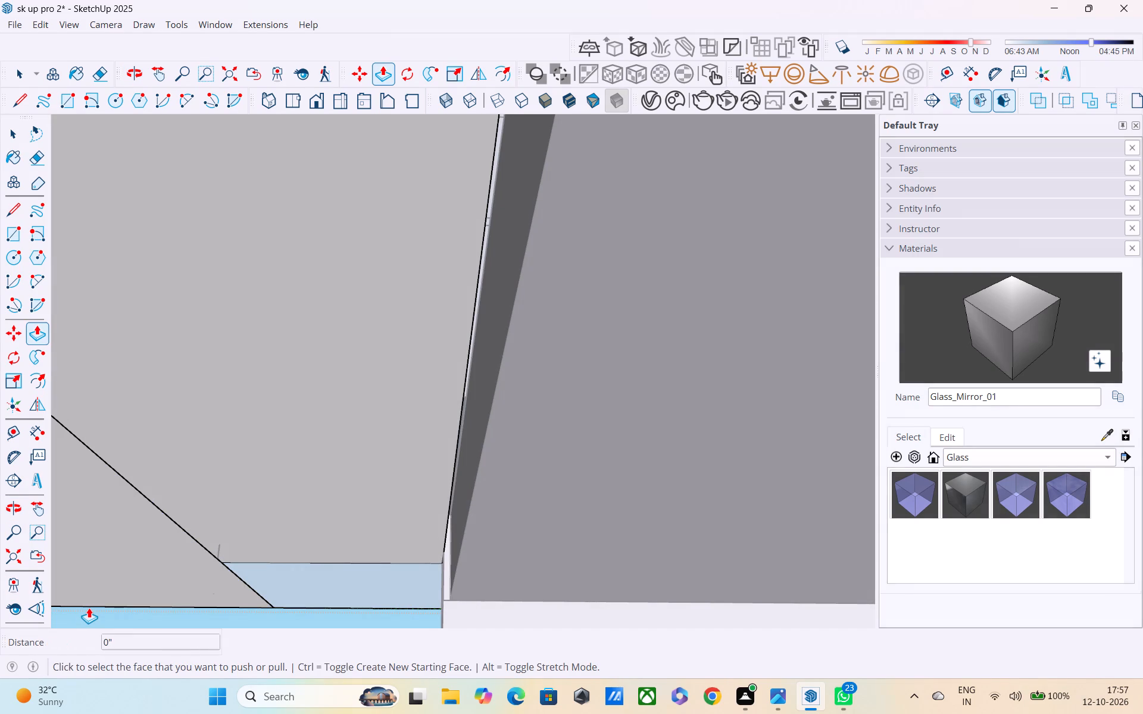
{"action": "key", "text": "Escape"}
{"action": "key", "text": "e"}
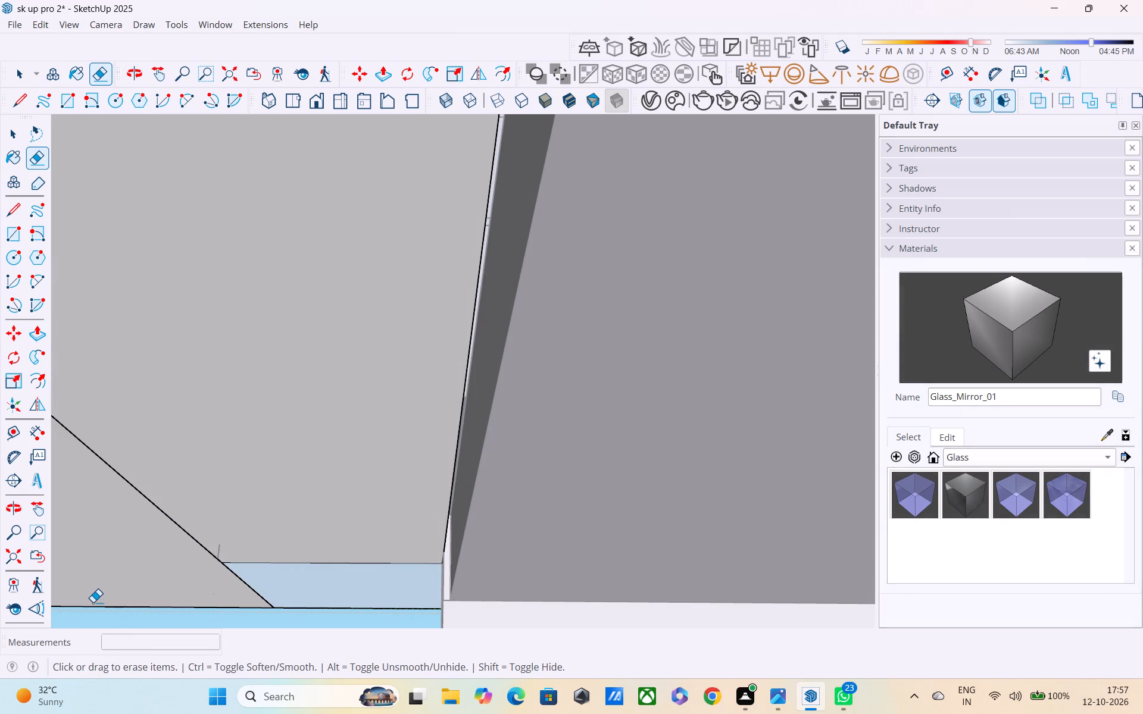
{"action": "key", "text": "BackSpace"}
{"action": "key", "text": "r"}
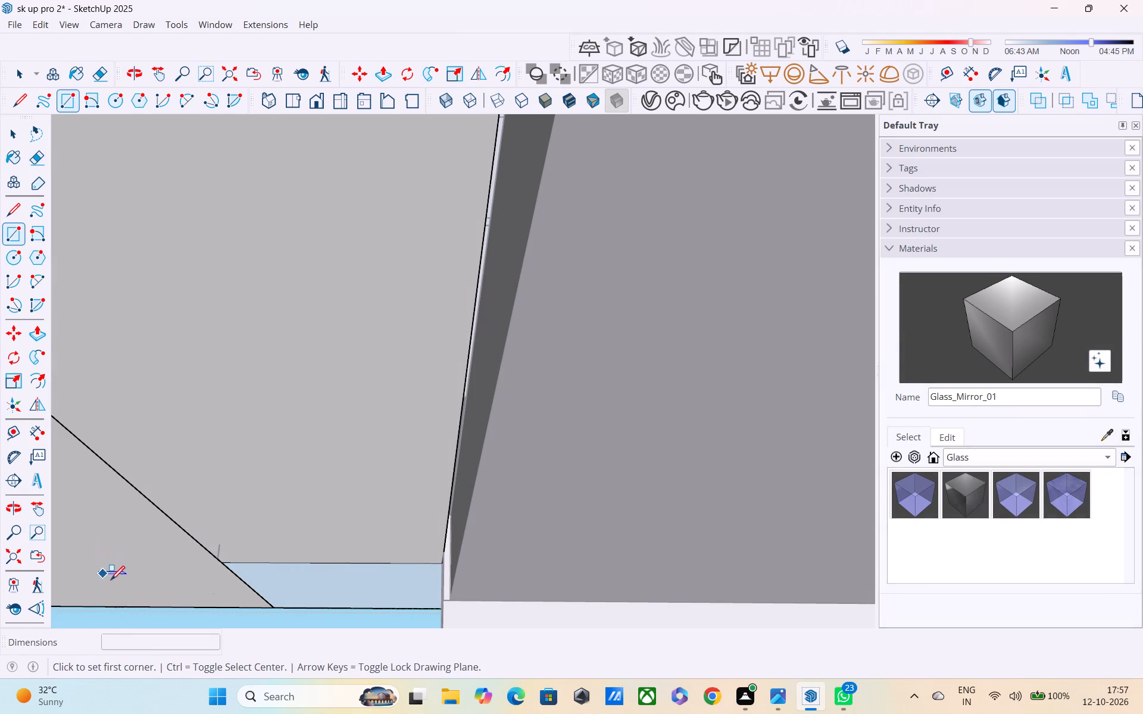
{"action": "left_click", "coordinate": [270, 609]}
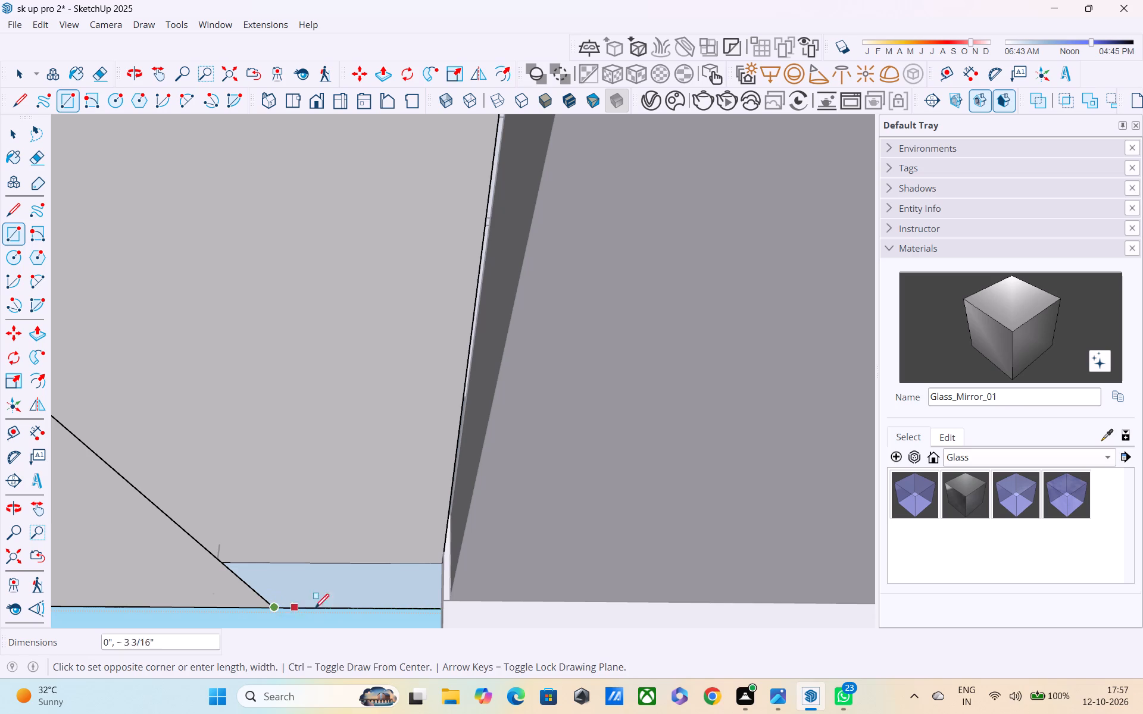
{"action": "left_click", "coordinate": [440, 606]}
{"action": "middle_click_drag", "start_coordinate": [429, 555], "coordinate": [430, 613]}
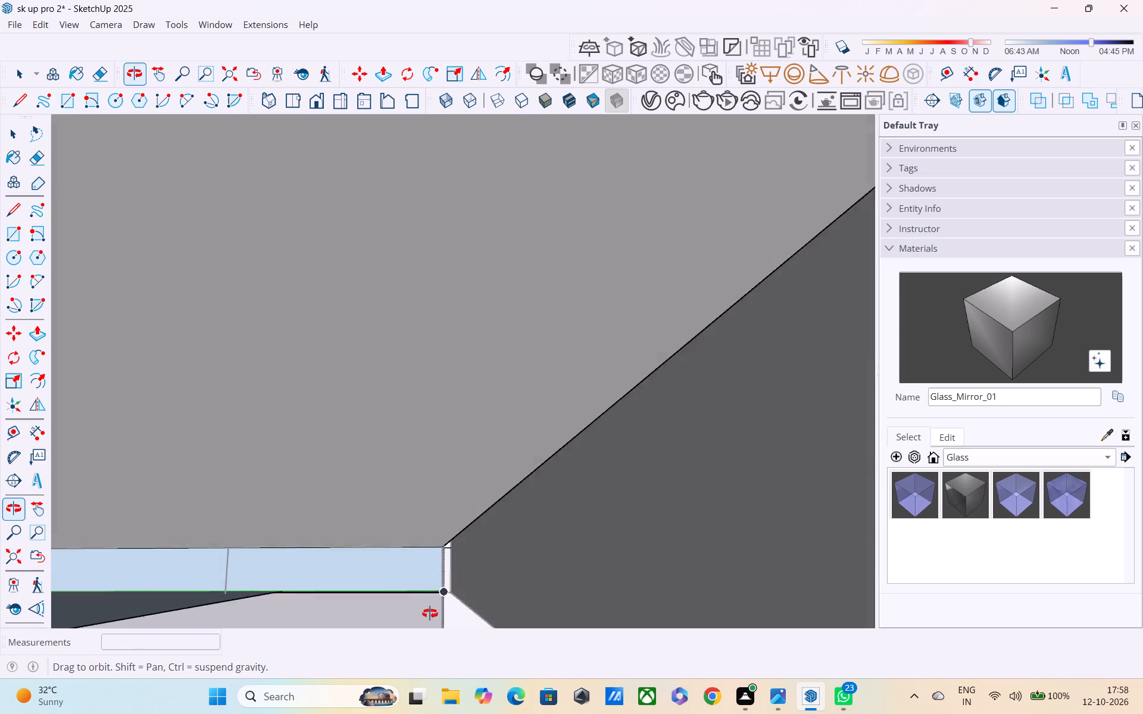
{"action": "middle_click_drag", "start_coordinate": [430, 613], "coordinate": [425, 596]}
{"action": "scroll", "coordinate": [423, 591], "scroll_direction": "up", "scroll_amount": 2}
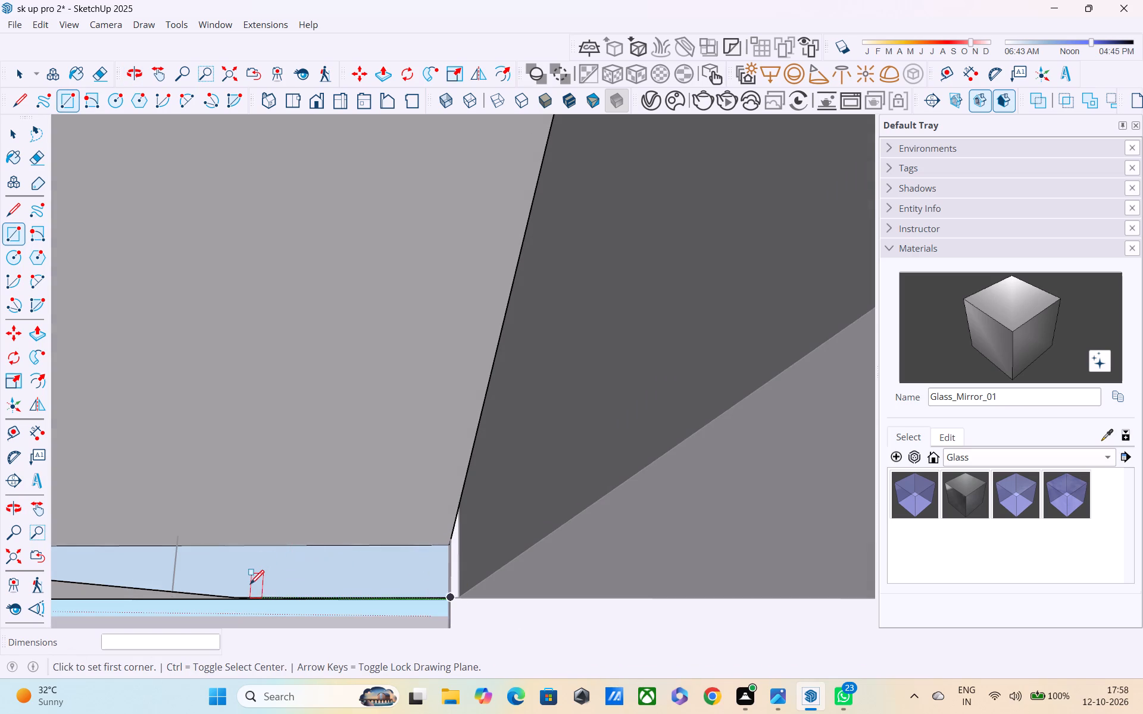
{"action": "scroll", "coordinate": [250, 585], "scroll_direction": "down", "scroll_amount": 5}
{"action": "middle_click_drag", "start_coordinate": [250, 586], "coordinate": [288, 585]}
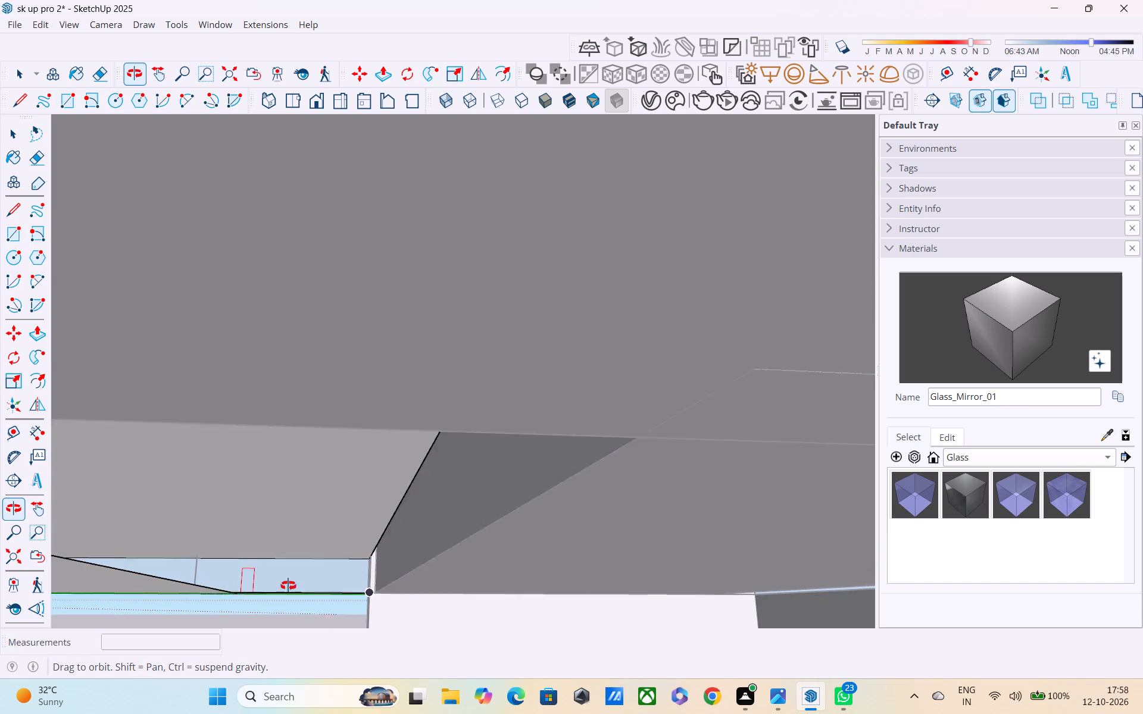
Draw a rectangle about 12' 5 3/4" by 2' 3 9/16" over the open strip on the upper-floor slab's underside.
{"action": "middle_click_drag", "start_coordinate": [288, 585], "coordinate": [355, 580]}
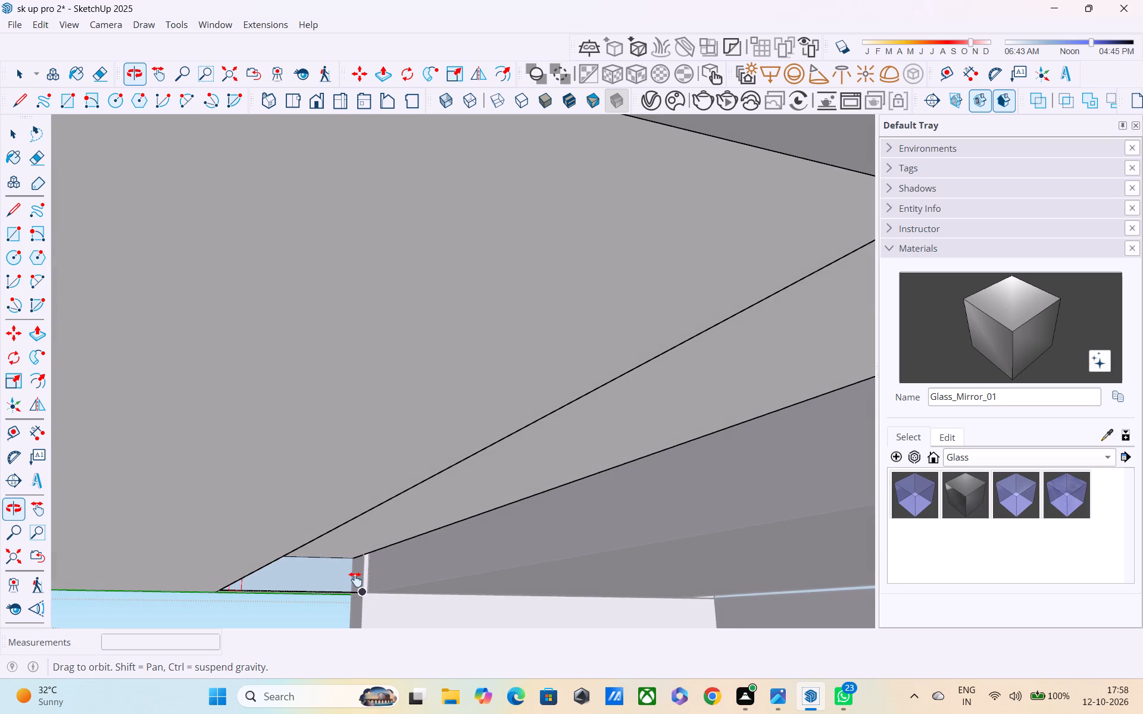
{"action": "middle_click_drag", "start_coordinate": [355, 580], "coordinate": [296, 552]}
{"action": "scroll", "coordinate": [296, 552], "scroll_direction": "down", "scroll_amount": 3, "text": "shift"}
{"action": "middle_click_drag", "start_coordinate": [296, 552], "coordinate": [311, 552], "text": "shift"}
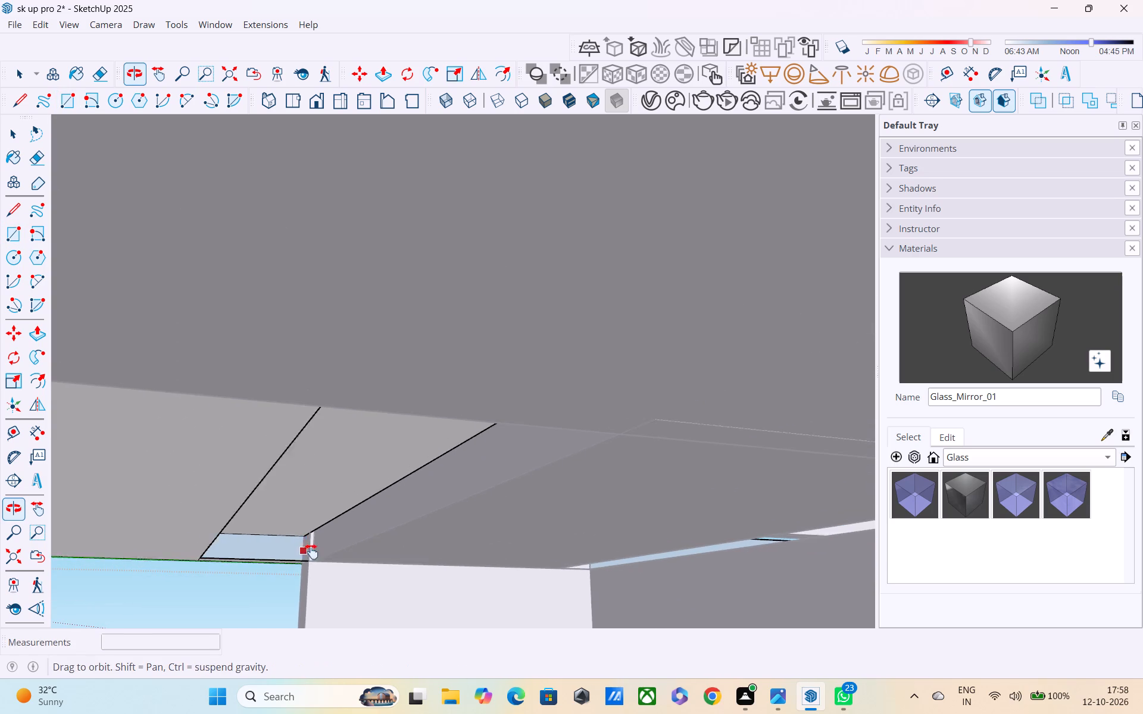
{"action": "middle_click_drag", "start_coordinate": [311, 552], "coordinate": [336, 550], "text": "shift"}
{"action": "scroll", "coordinate": [336, 549], "scroll_direction": "up", "scroll_amount": 2, "text": "shift"}
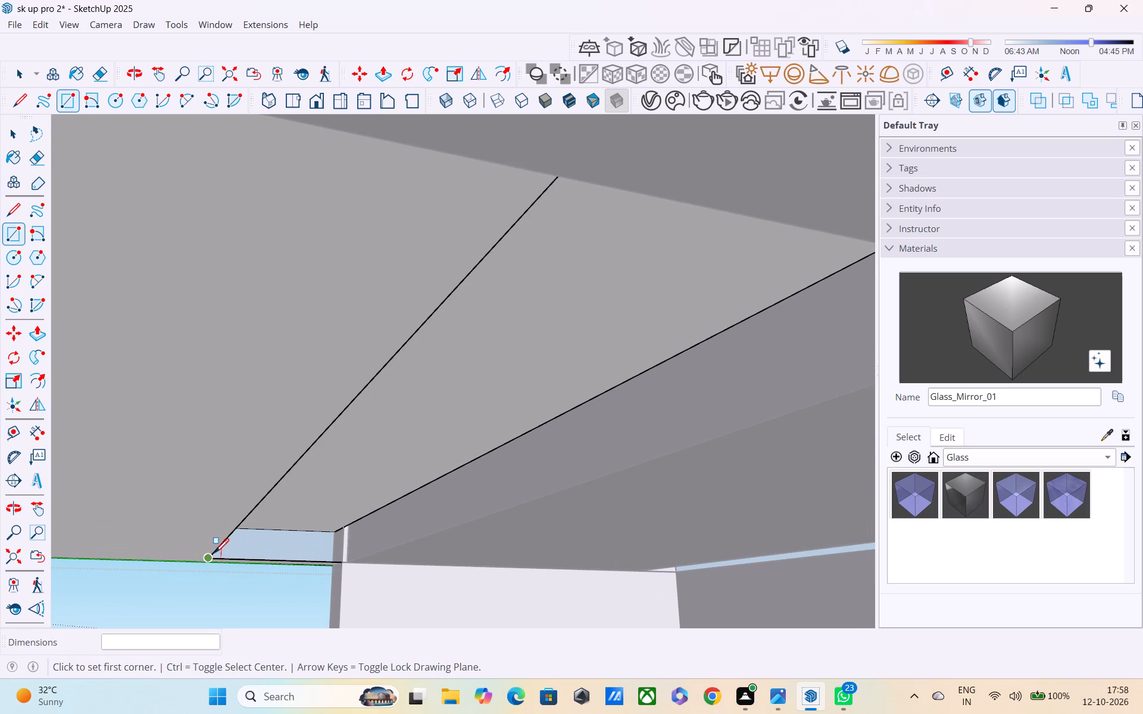
{"action": "left_click", "coordinate": [213, 559]}
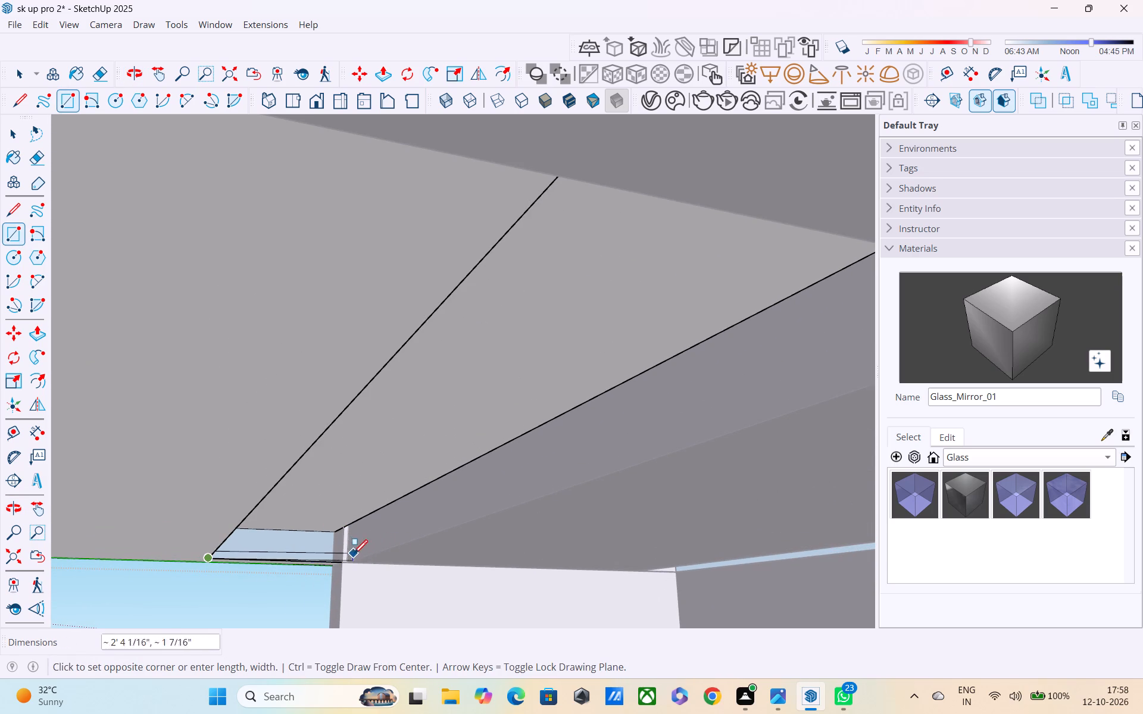
{"action": "scroll", "coordinate": [598, 487], "scroll_direction": "down", "scroll_amount": 2}
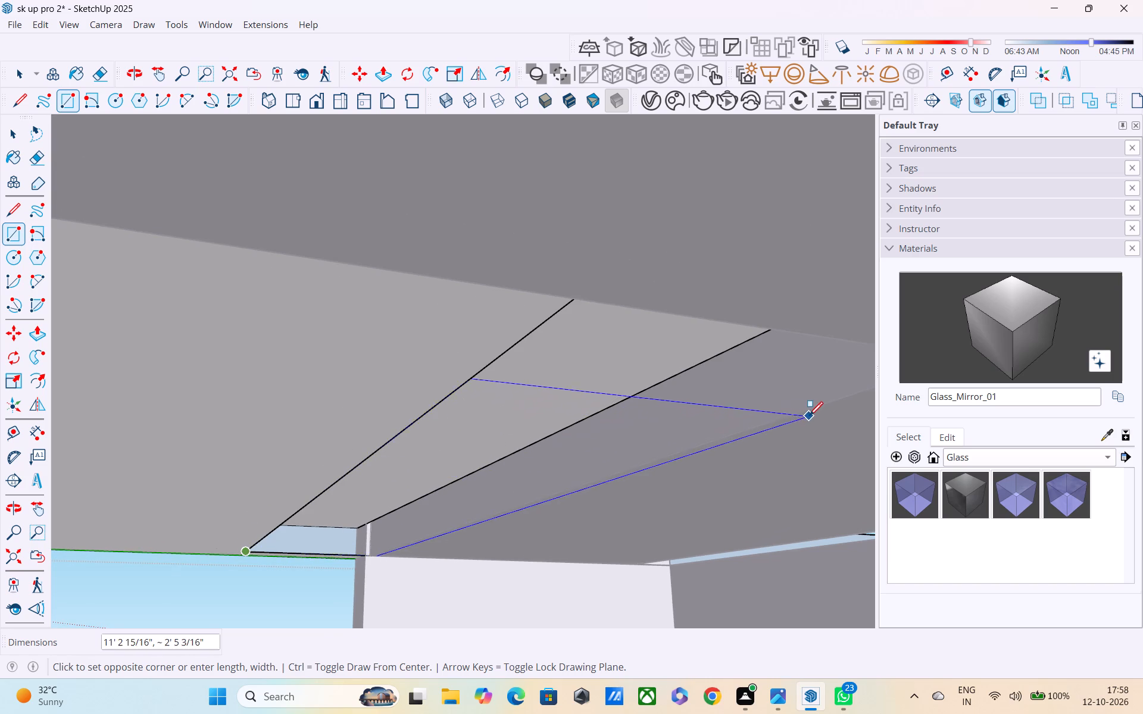
{"action": "scroll", "coordinate": [809, 417], "scroll_direction": "down", "scroll_amount": 3}
{"action": "middle_click_drag", "start_coordinate": [828, 412], "coordinate": [729, 394], "text": "shift"}
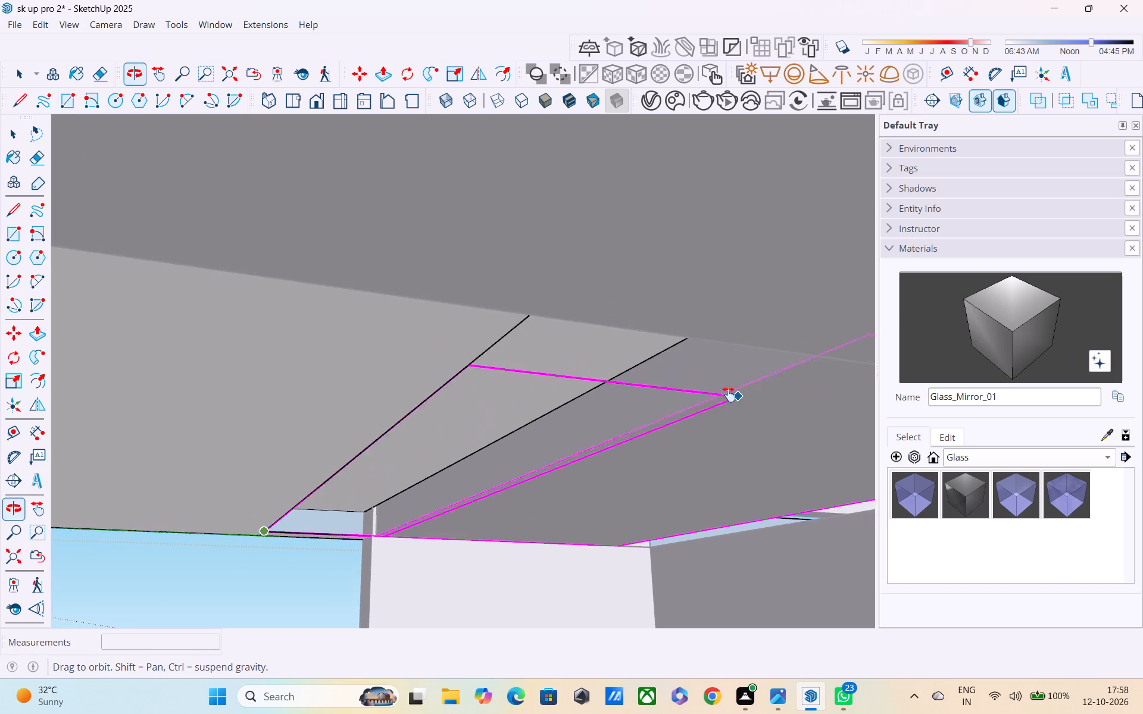
{"action": "middle_click_drag", "start_coordinate": [729, 394], "coordinate": [567, 391], "text": "shift"}
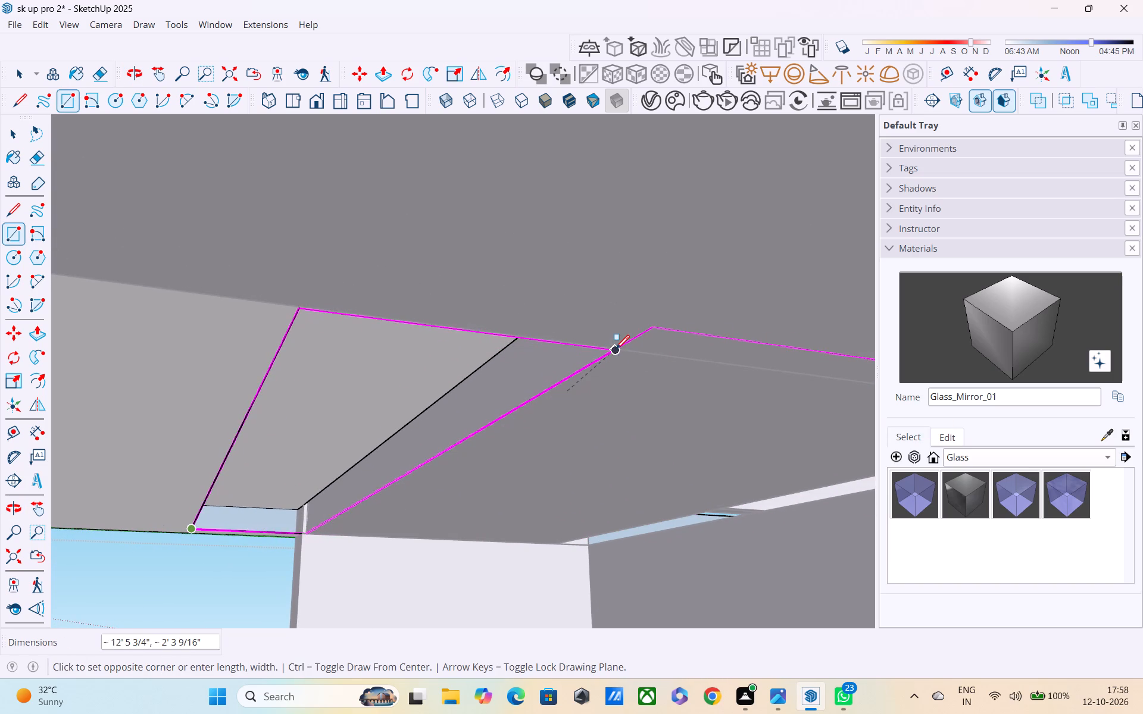
{"action": "left_click", "coordinate": [616, 349], "text": "shift"}
Erase the stray edge running lengthwise across the middle of the upper-floor slab's front face.
{"action": "scroll", "coordinate": [500, 442], "scroll_direction": "down", "scroll_amount": 1}
{"action": "middle_click_drag", "start_coordinate": [414, 469], "coordinate": [470, 488]}
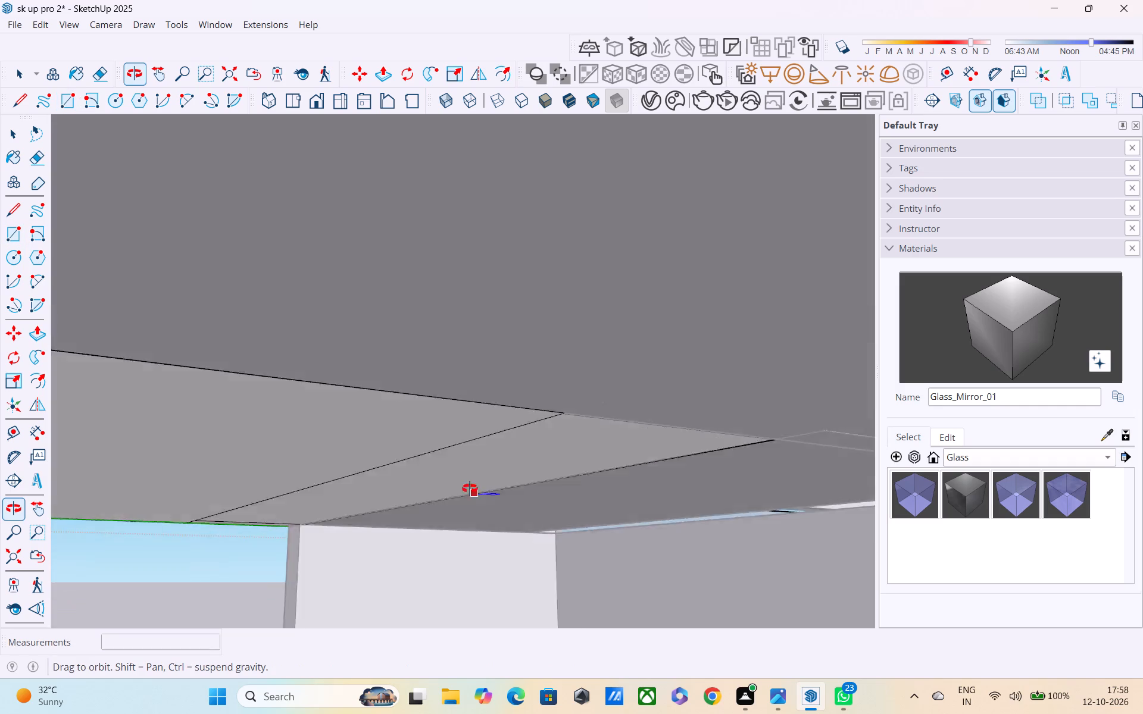
{"action": "middle_click_drag", "start_coordinate": [470, 488], "coordinate": [981, 576]}
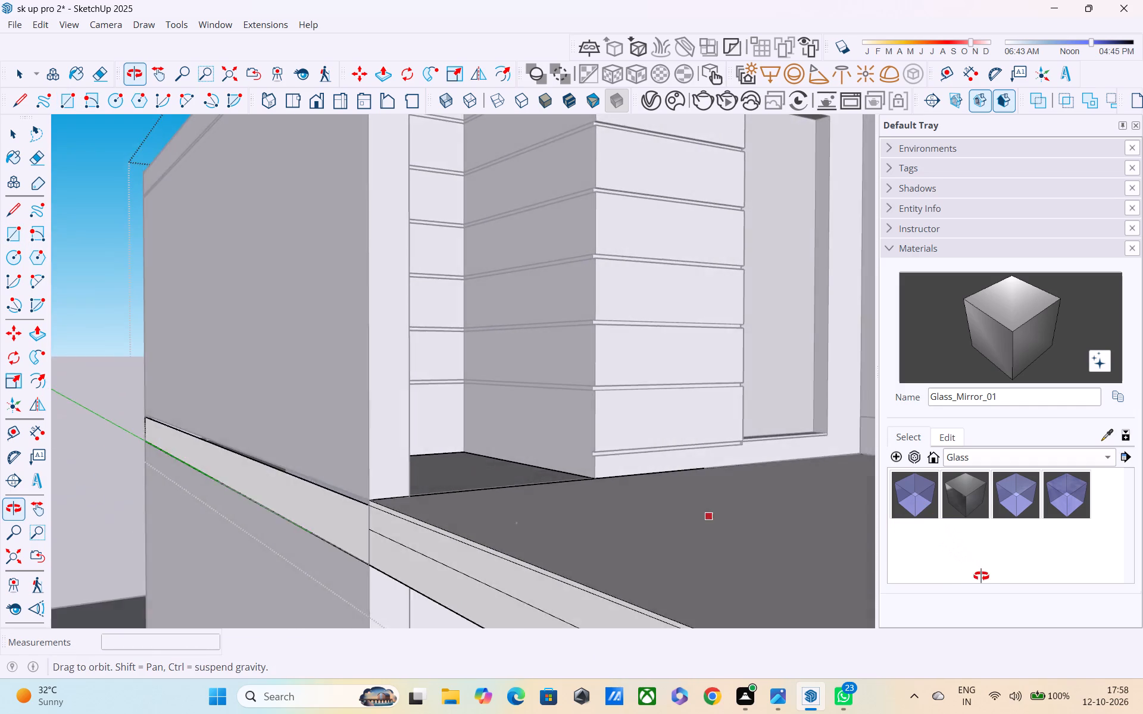
{"action": "middle_click_drag", "start_coordinate": [981, 576], "coordinate": [993, 512]}
{"action": "middle_click_drag", "start_coordinate": [547, 481], "coordinate": [811, 515]}
{"action": "key", "text": "Escape"}
{"action": "key", "text": "e"}
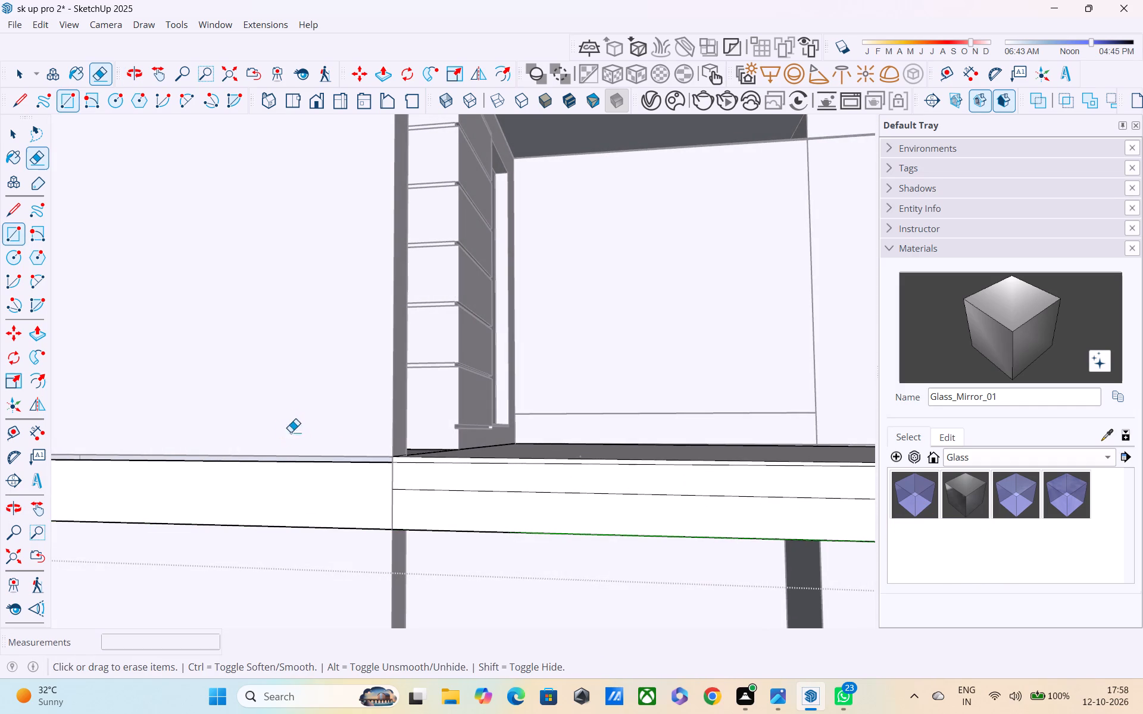
{"action": "left_click", "coordinate": [431, 490]}
Erase the diagonal-looking dividing edge across the slab's underside beside the wall so the strip merges with the slab.
{"action": "scroll", "coordinate": [430, 490], "scroll_direction": "down", "scroll_amount": 3}
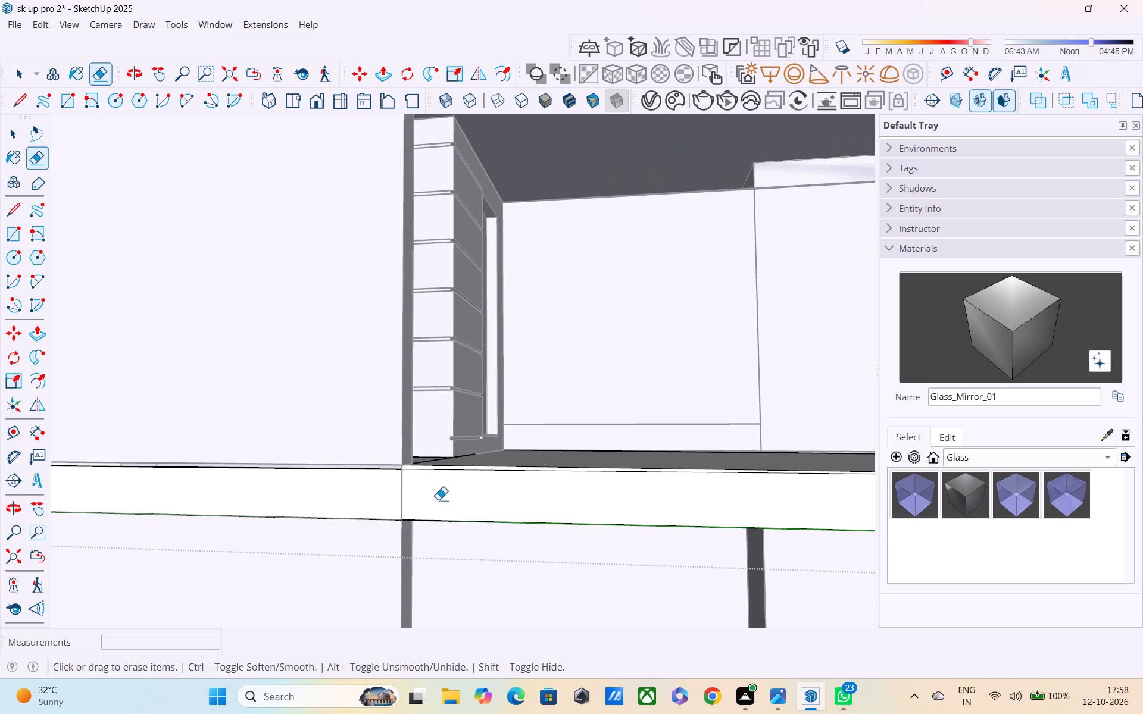
{"action": "middle_click_drag", "start_coordinate": [448, 503], "coordinate": [361, 344]}
{"action": "left_click", "coordinate": [373, 336]}
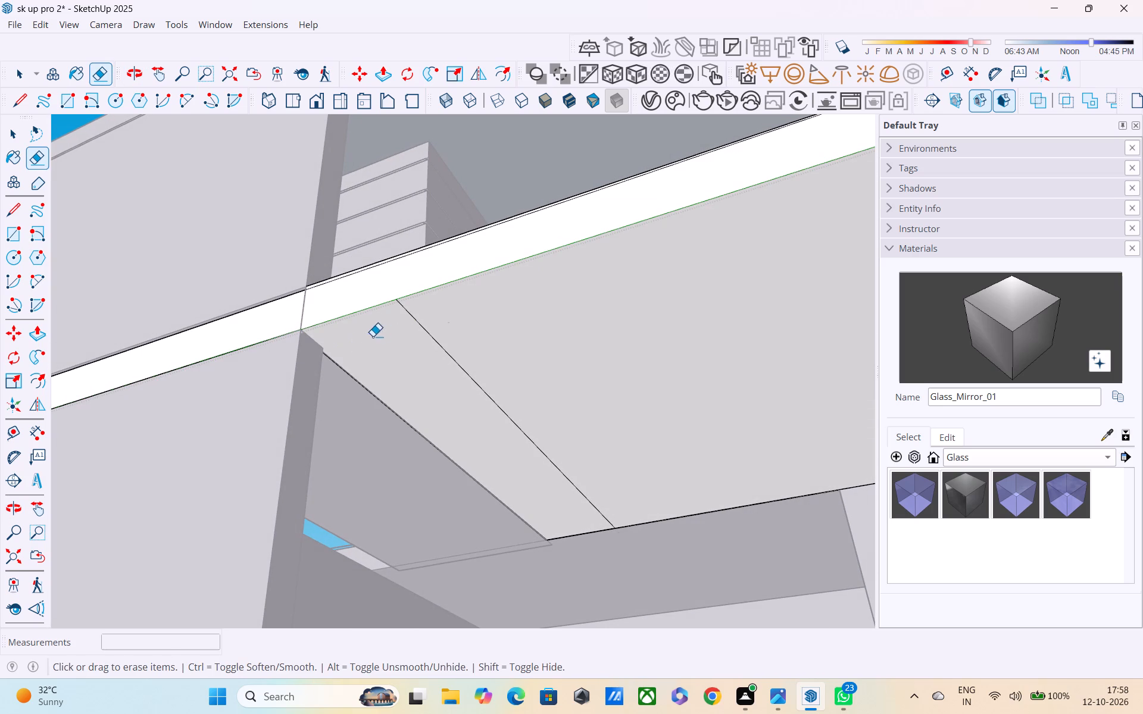
{"action": "left_click", "coordinate": [426, 331]}
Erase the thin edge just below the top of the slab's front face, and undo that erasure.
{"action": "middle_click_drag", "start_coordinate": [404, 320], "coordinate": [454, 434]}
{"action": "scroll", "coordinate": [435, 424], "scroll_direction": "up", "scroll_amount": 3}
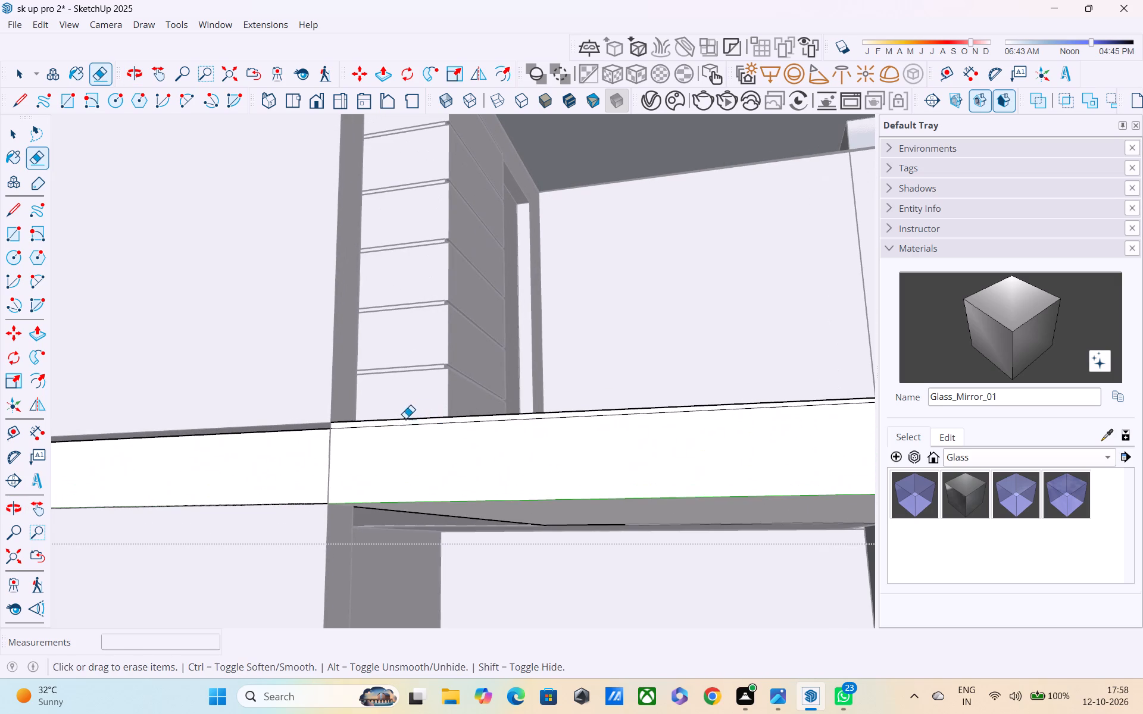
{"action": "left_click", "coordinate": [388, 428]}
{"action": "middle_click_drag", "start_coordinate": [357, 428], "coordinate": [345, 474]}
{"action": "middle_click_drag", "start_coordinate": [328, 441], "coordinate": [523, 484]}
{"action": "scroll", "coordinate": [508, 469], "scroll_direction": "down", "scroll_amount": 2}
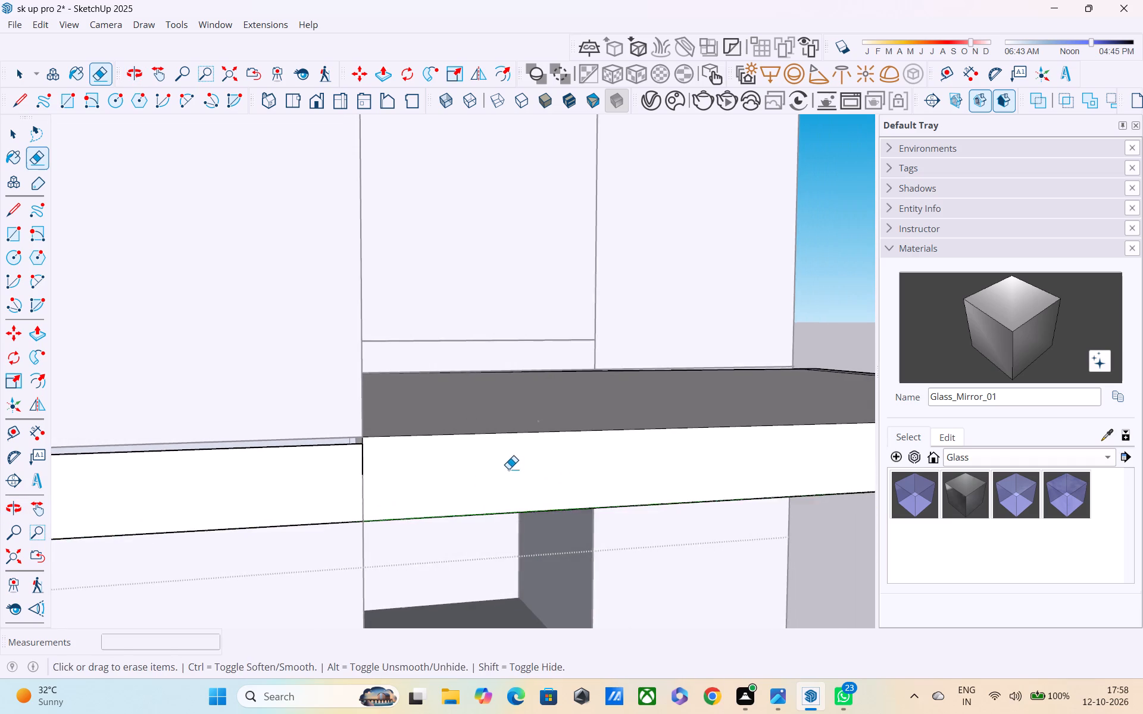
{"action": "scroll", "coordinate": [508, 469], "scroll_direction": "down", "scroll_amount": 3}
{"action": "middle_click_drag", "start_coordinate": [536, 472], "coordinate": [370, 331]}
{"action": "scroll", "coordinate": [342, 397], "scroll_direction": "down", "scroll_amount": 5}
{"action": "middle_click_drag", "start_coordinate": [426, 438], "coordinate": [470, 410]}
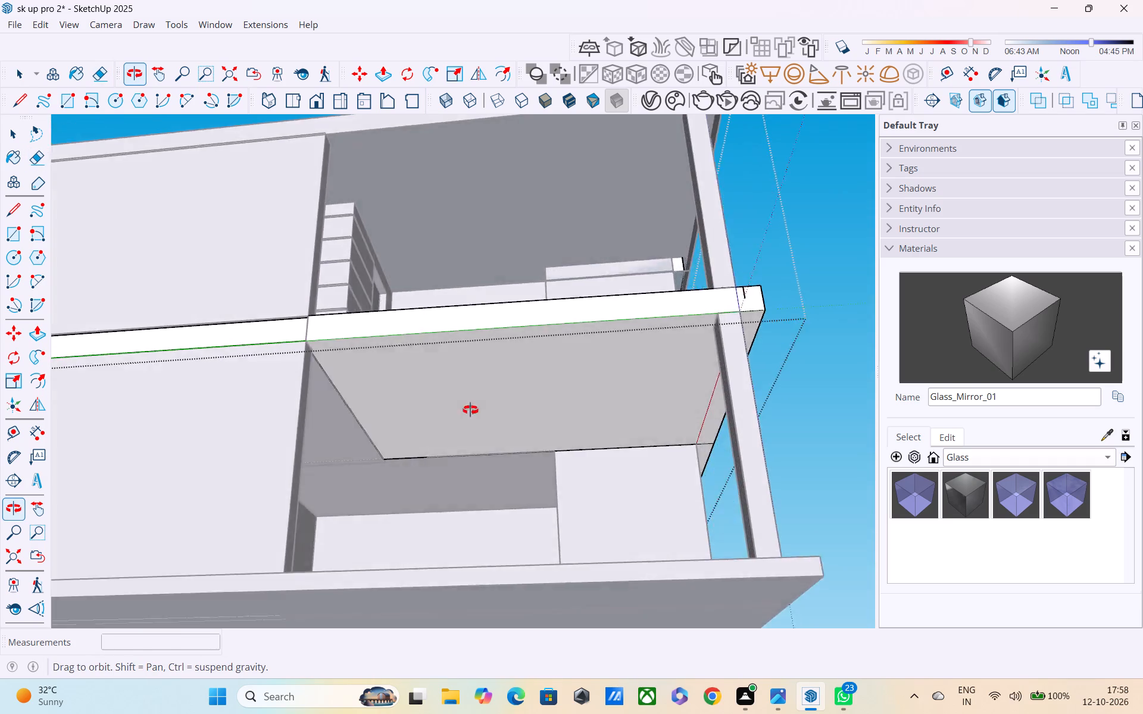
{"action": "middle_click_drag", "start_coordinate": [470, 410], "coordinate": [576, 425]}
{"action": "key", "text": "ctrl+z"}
Erase the thin stray edge just below the top of the upper-floor slab's front face.
{"action": "scroll", "coordinate": [576, 426], "scroll_direction": "down", "scroll_amount": 2}
{"action": "middle_click_drag", "start_coordinate": [514, 349], "coordinate": [516, 413]}
{"action": "scroll", "coordinate": [516, 414], "scroll_direction": "up", "scroll_amount": 4}
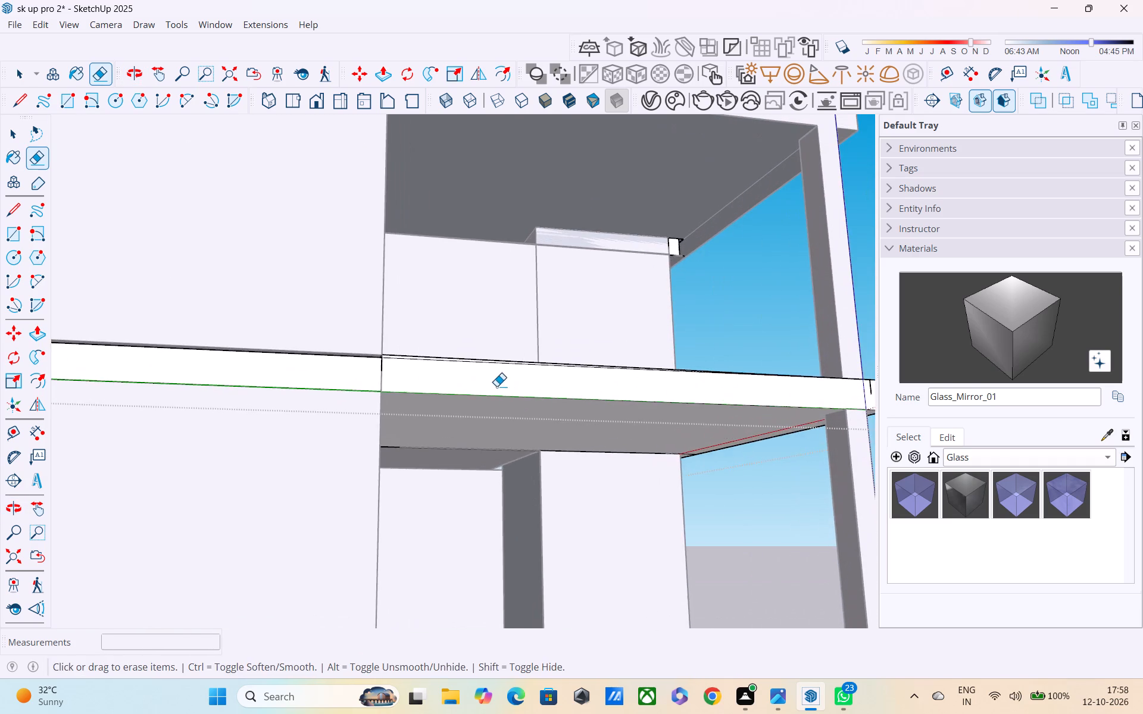
{"action": "scroll", "coordinate": [452, 347], "scroll_direction": "up", "scroll_amount": 3}
{"action": "left_click", "coordinate": [385, 371]}
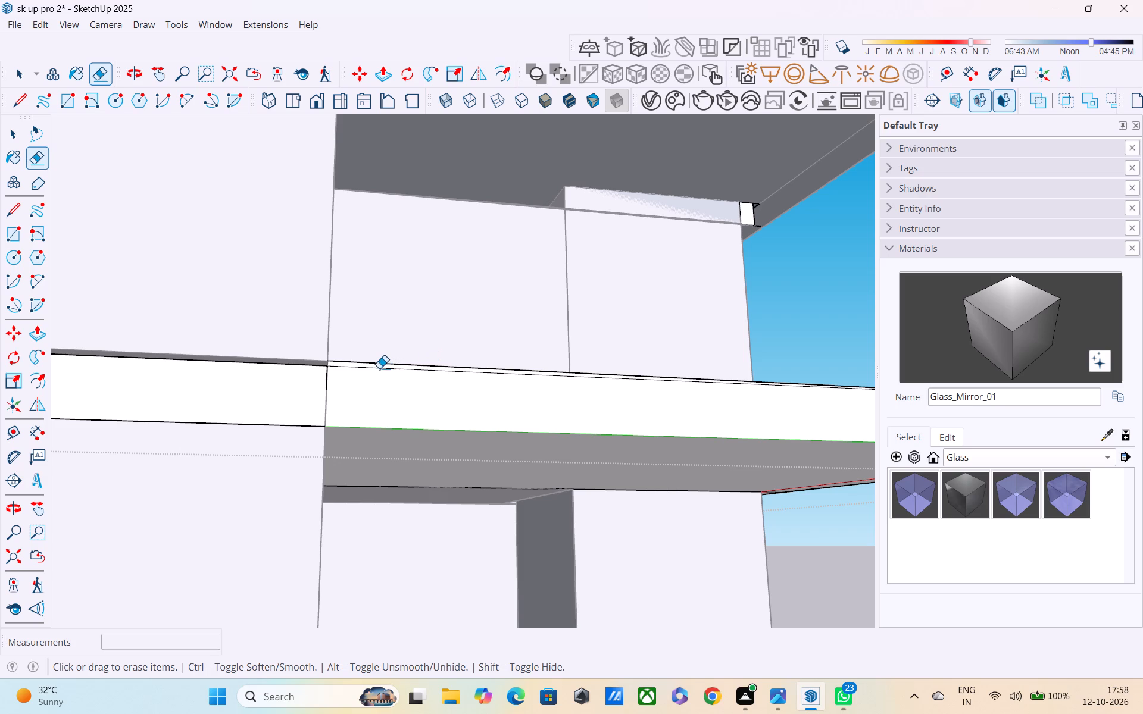
{"action": "left_click", "coordinate": [375, 370]}
Leave the slab group's editing mode and return to the whole model.
{"action": "middle_click_drag", "start_coordinate": [331, 369], "coordinate": [424, 430]}
{"action": "scroll", "coordinate": [414, 427], "scroll_direction": "down", "scroll_amount": 1}
{"action": "scroll", "coordinate": [424, 430], "scroll_direction": "up", "scroll_amount": 1}
{"action": "scroll", "coordinate": [426, 418], "scroll_direction": "down", "scroll_amount": 5}
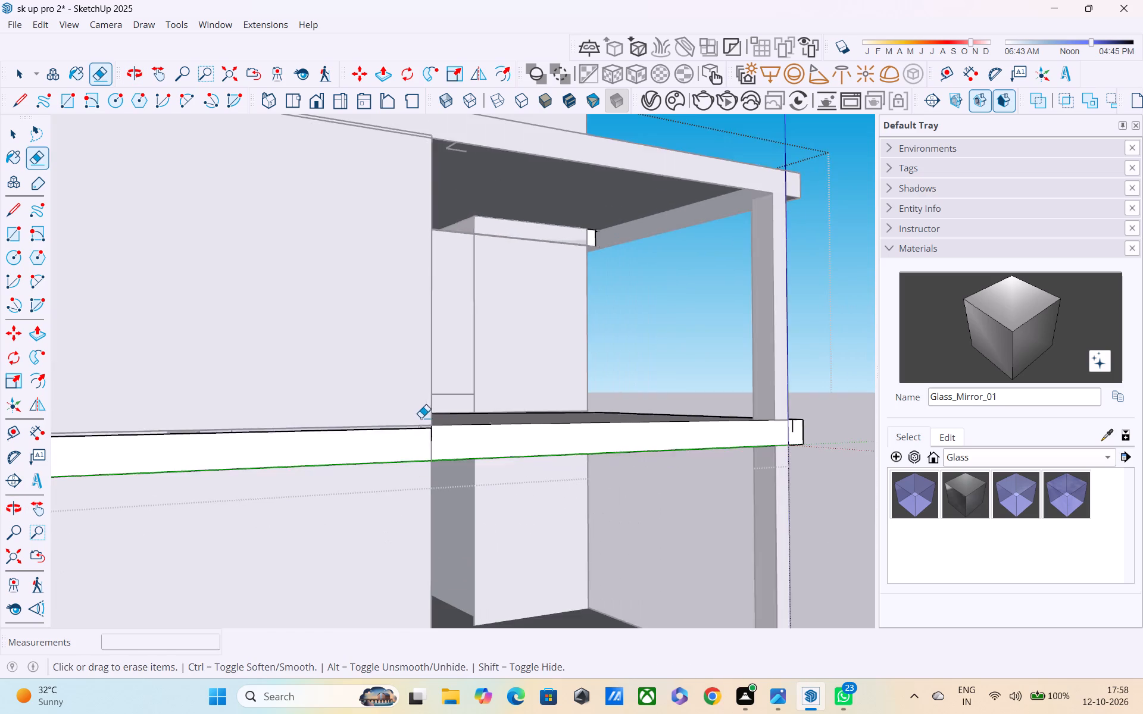
{"action": "scroll", "coordinate": [421, 418], "scroll_direction": "down", "scroll_amount": 7}
{"action": "scroll", "coordinate": [355, 409], "scroll_direction": "down", "scroll_amount": 5}
{"action": "scroll", "coordinate": [114, 419], "scroll_direction": "up", "scroll_amount": 3}
{"action": "middle_click_drag", "start_coordinate": [96, 416], "coordinate": [222, 434]}
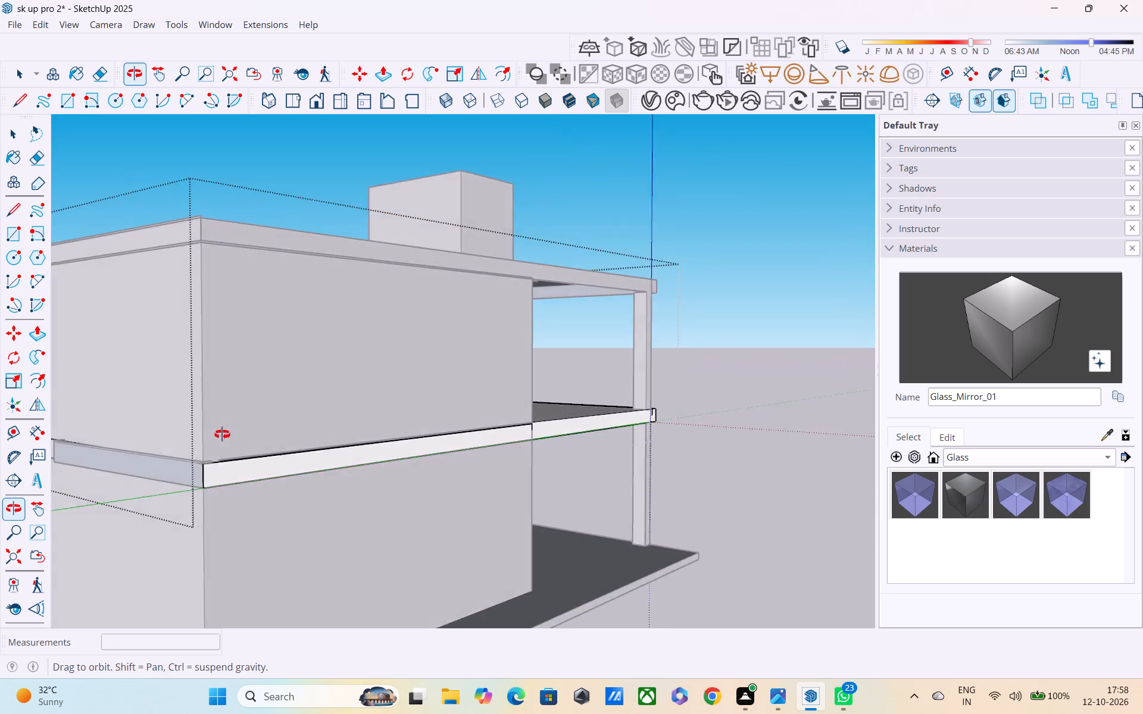
{"action": "middle_click_drag", "start_coordinate": [222, 434], "coordinate": [326, 435]}
{"action": "middle_click_drag", "start_coordinate": [181, 462], "coordinate": [113, 538]}
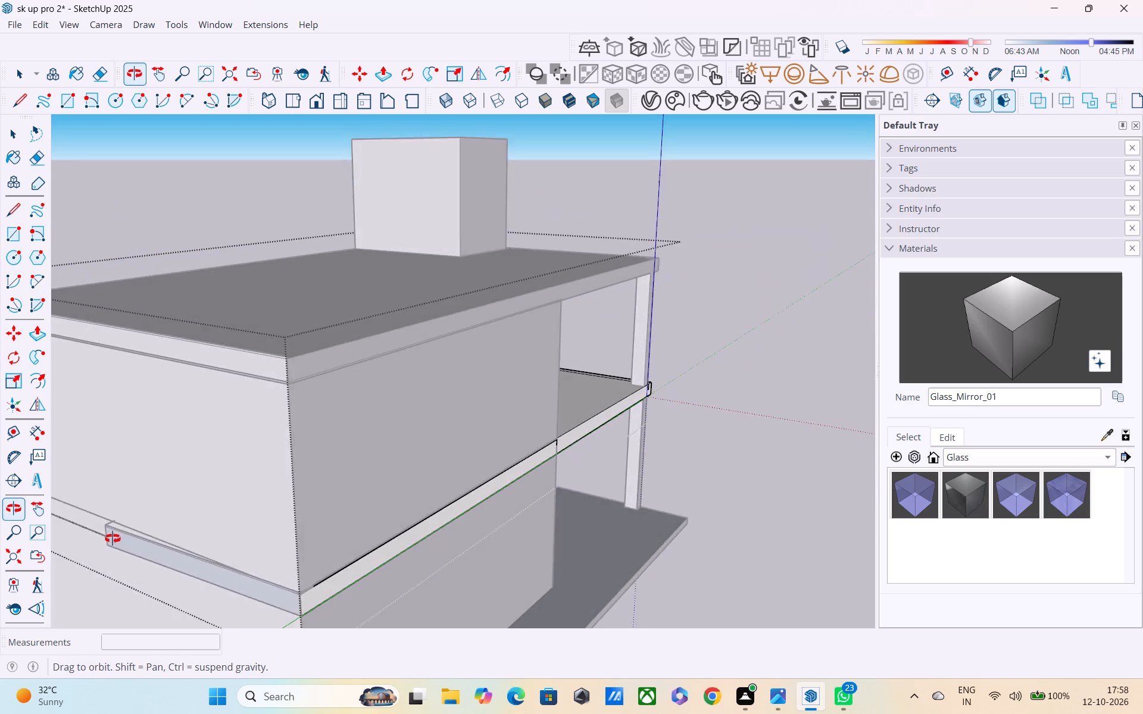
{"action": "middle_click_drag", "start_coordinate": [113, 538], "coordinate": [71, 530]}
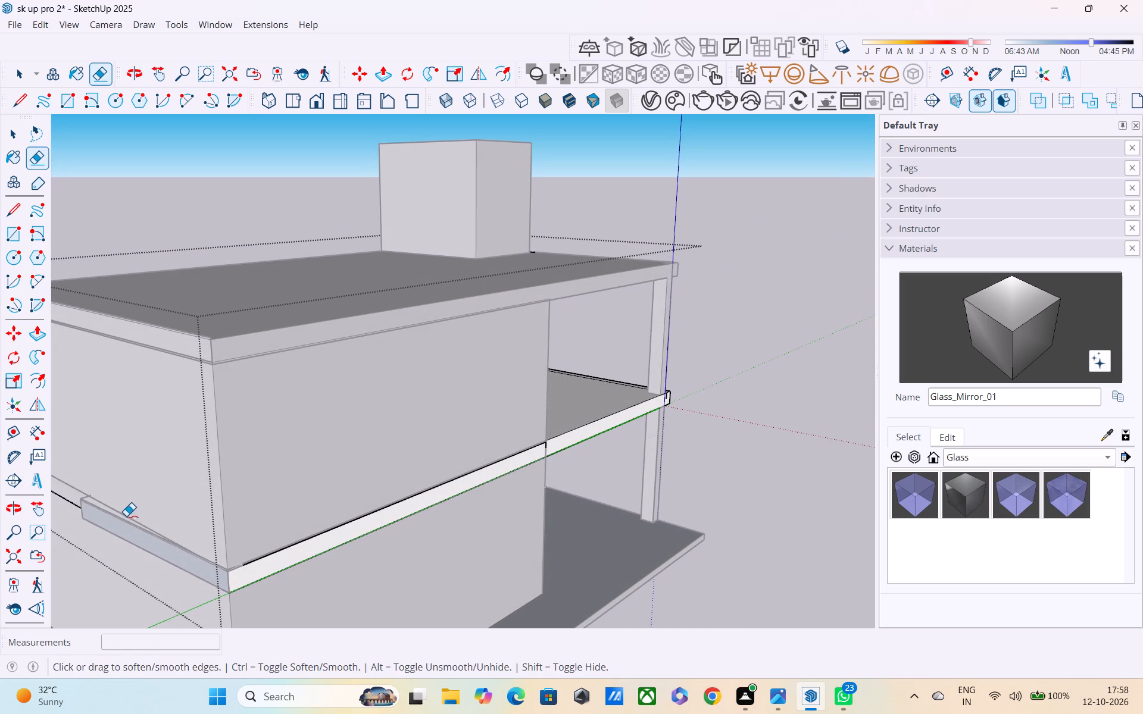
{"action": "key", "text": "space"}
{"action": "left_click", "coordinate": [117, 525]}
{"action": "left_click", "coordinate": [388, 478]}
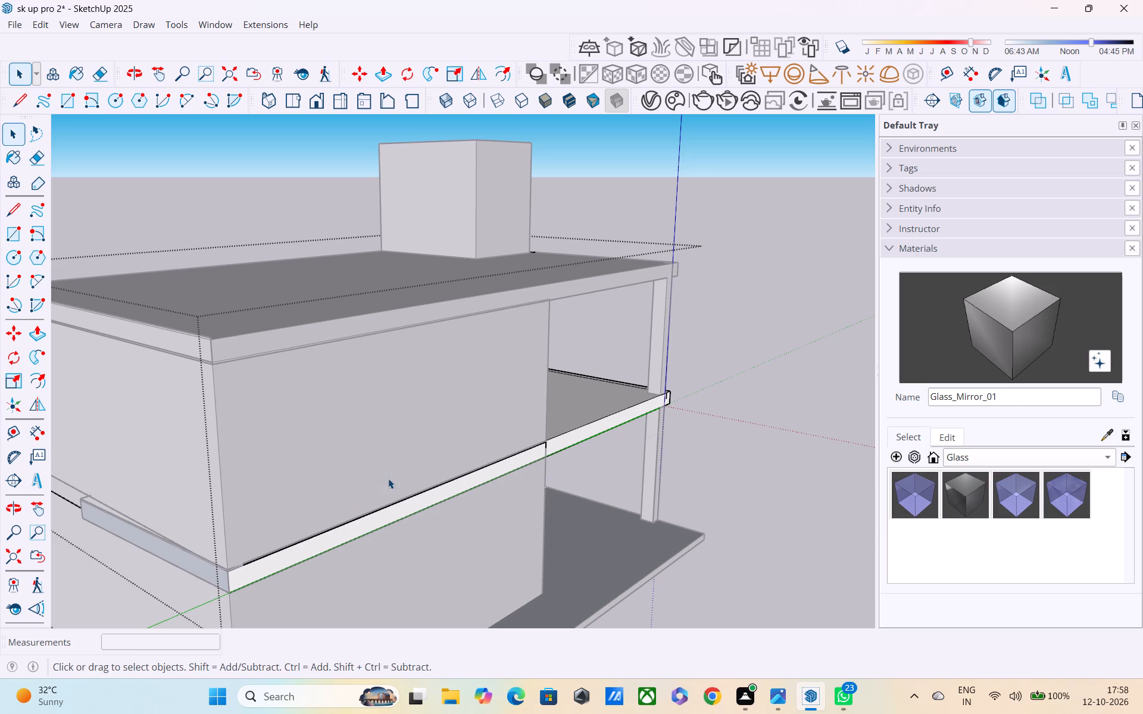
{"action": "left_click", "coordinate": [769, 447]}
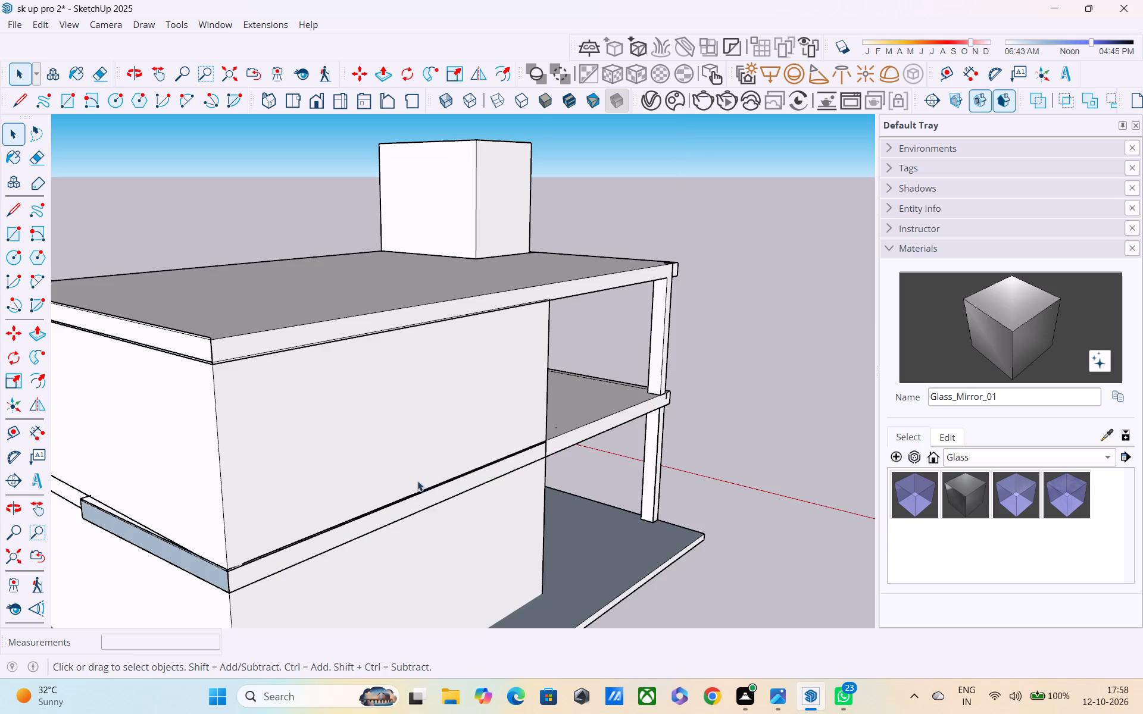
Open the lower-storey group and delete the blue-grey band face with its edges between the storeys on the end wall.
{"action": "scroll", "coordinate": [344, 522], "scroll_direction": "up", "scroll_amount": 1}
{"action": "middle_click_drag", "start_coordinate": [343, 478], "coordinate": [341, 398]}
{"action": "scroll", "coordinate": [264, 430], "scroll_direction": "up", "scroll_amount": 3}
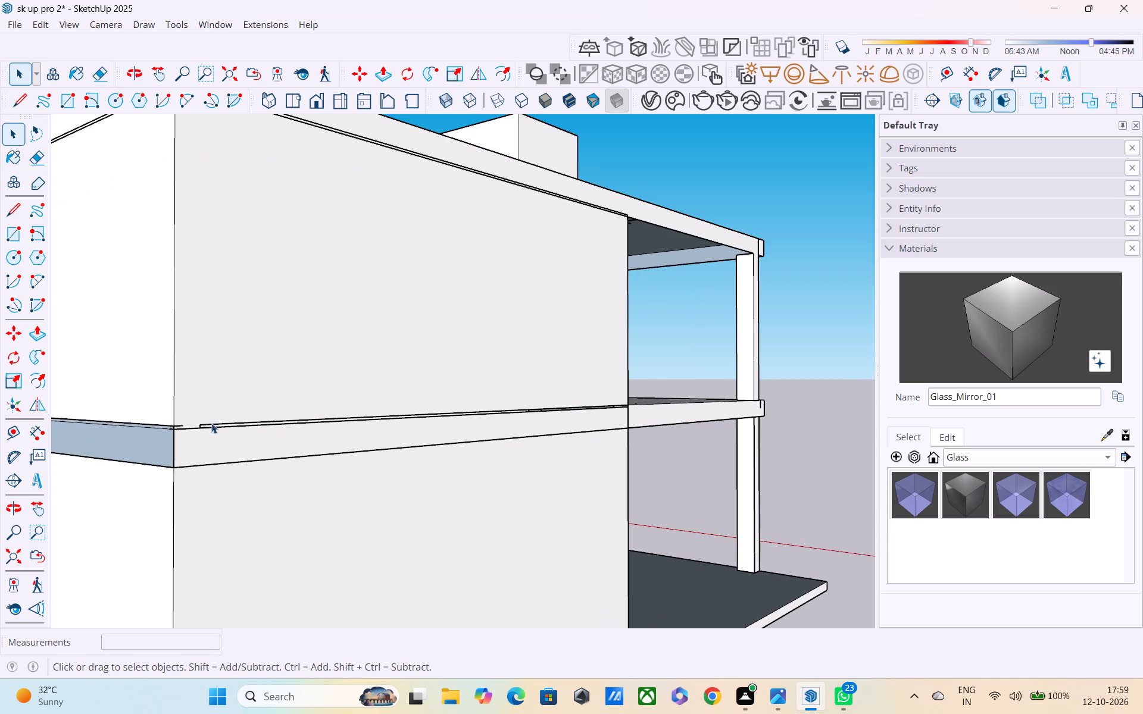
{"action": "middle_click_drag", "start_coordinate": [211, 423], "coordinate": [332, 462]}
{"action": "scroll", "coordinate": [333, 462], "scroll_direction": "up", "scroll_amount": 1}
{"action": "scroll", "coordinate": [345, 431], "scroll_direction": "down", "scroll_amount": 8}
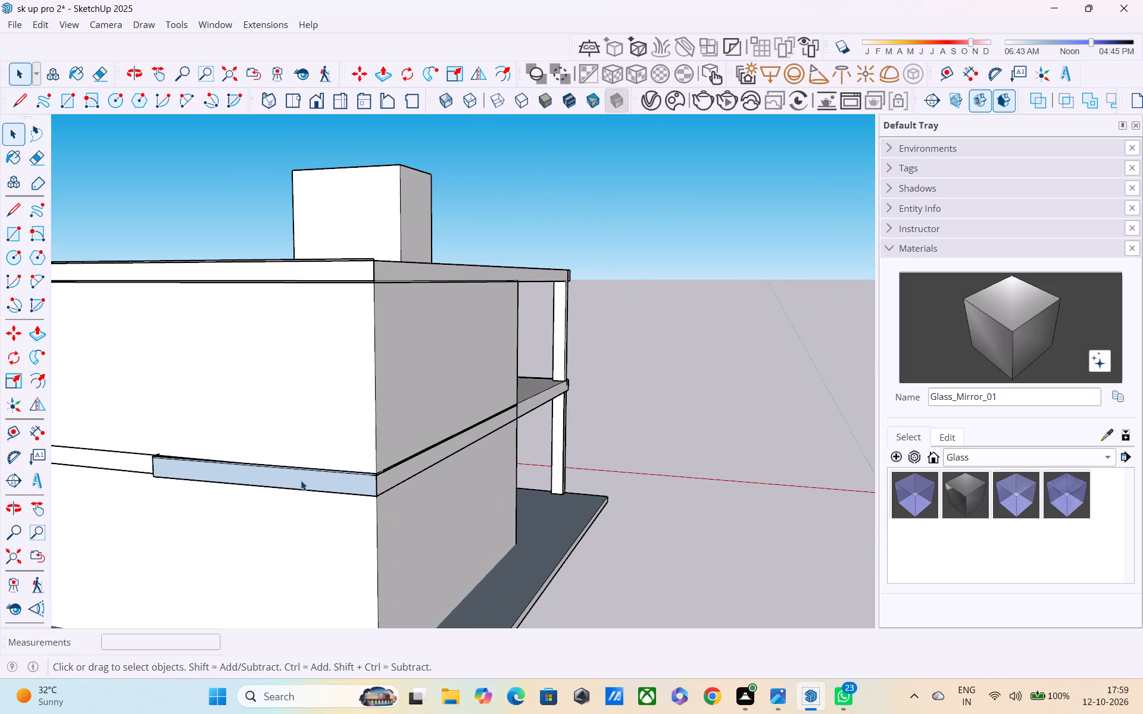
{"action": "double_click", "coordinate": [301, 480]}
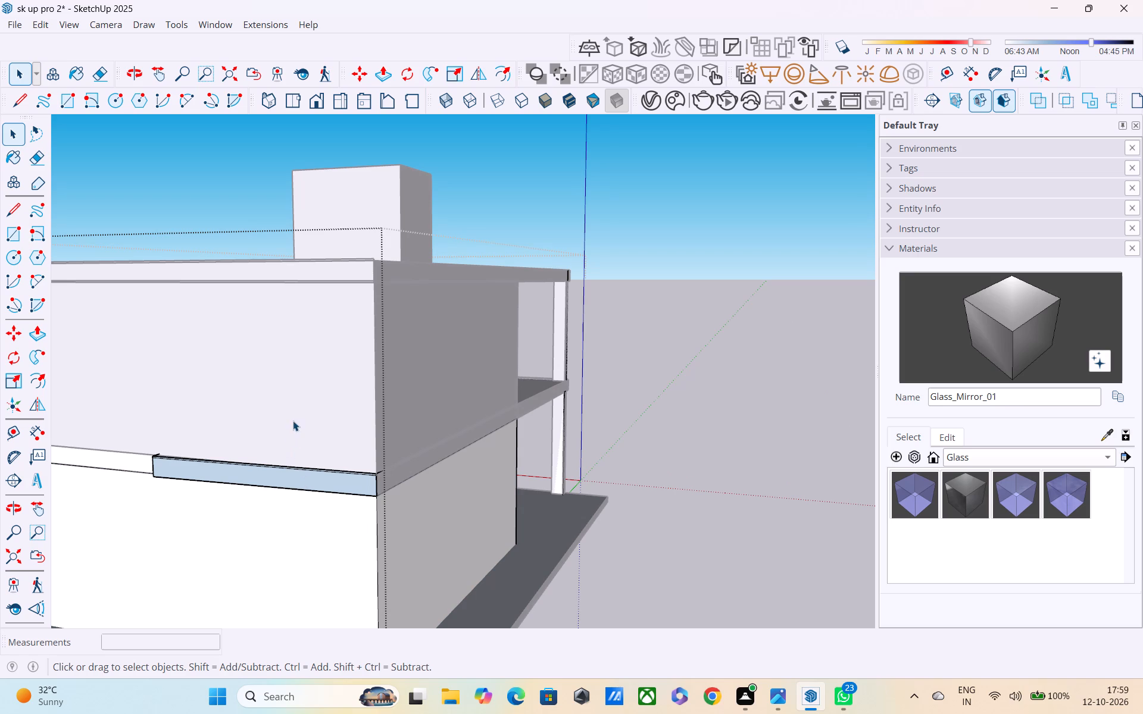
{"action": "double_click", "coordinate": [248, 474]}
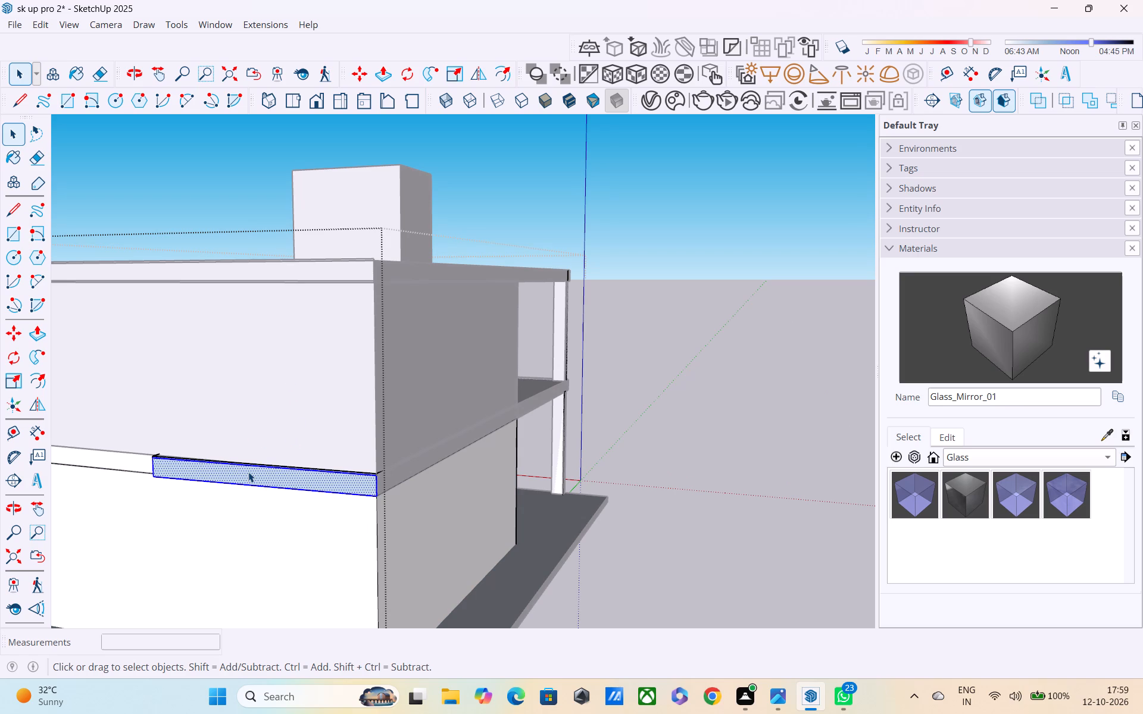
{"action": "key", "text": "Delete"}
Draw a 24' by 1' rectangle along the end wall between the storeys, covering the opening from corner to corner.
{"action": "scroll", "coordinate": [257, 473], "scroll_direction": "down", "scroll_amount": 2}
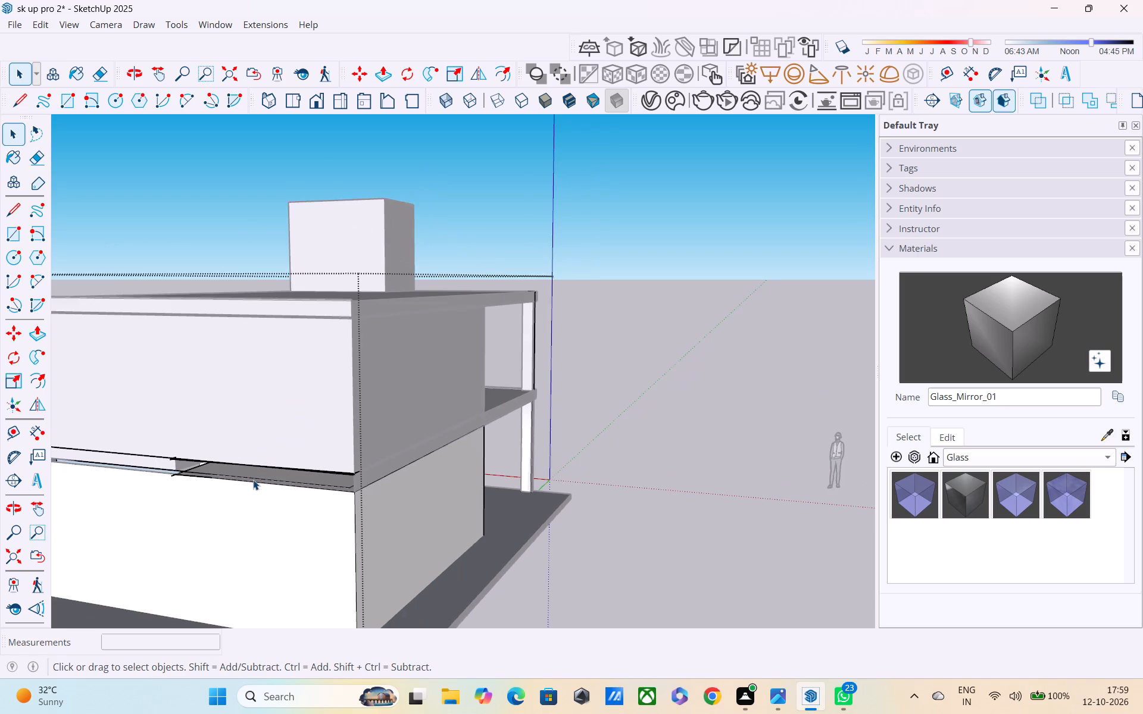
{"action": "scroll", "coordinate": [253, 480], "scroll_direction": "down", "scroll_amount": 3}
{"action": "middle_click_drag", "start_coordinate": [252, 487], "coordinate": [552, 488]}
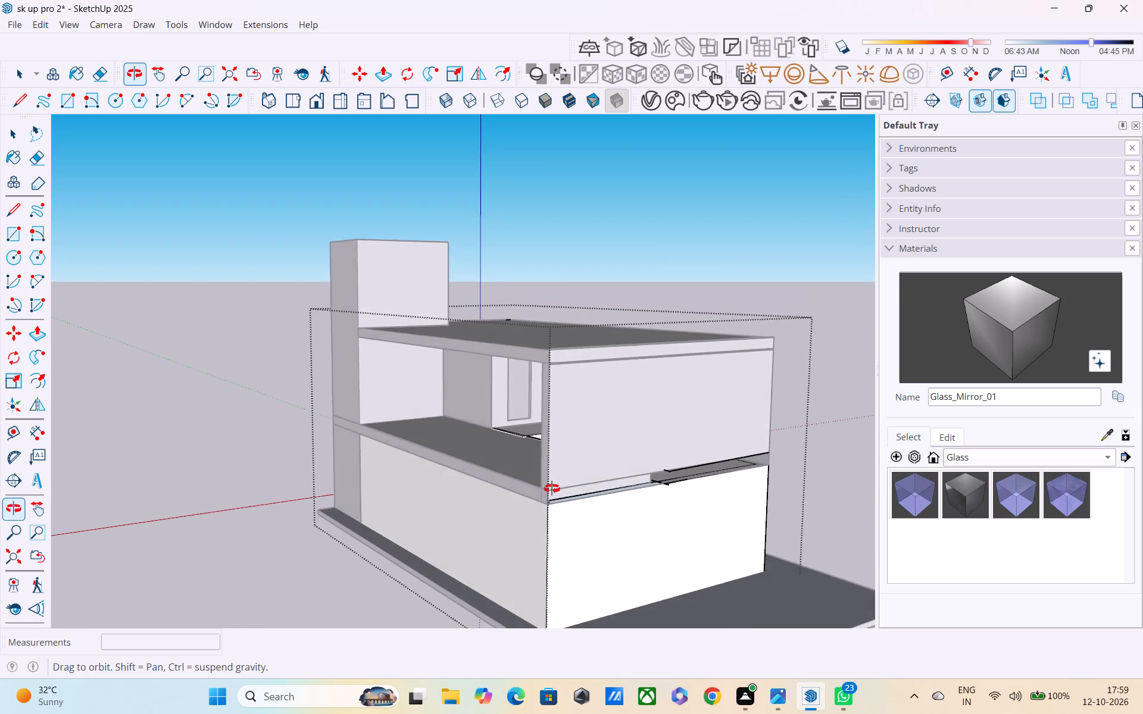
{"action": "middle_click_drag", "start_coordinate": [552, 488], "coordinate": [463, 461]}
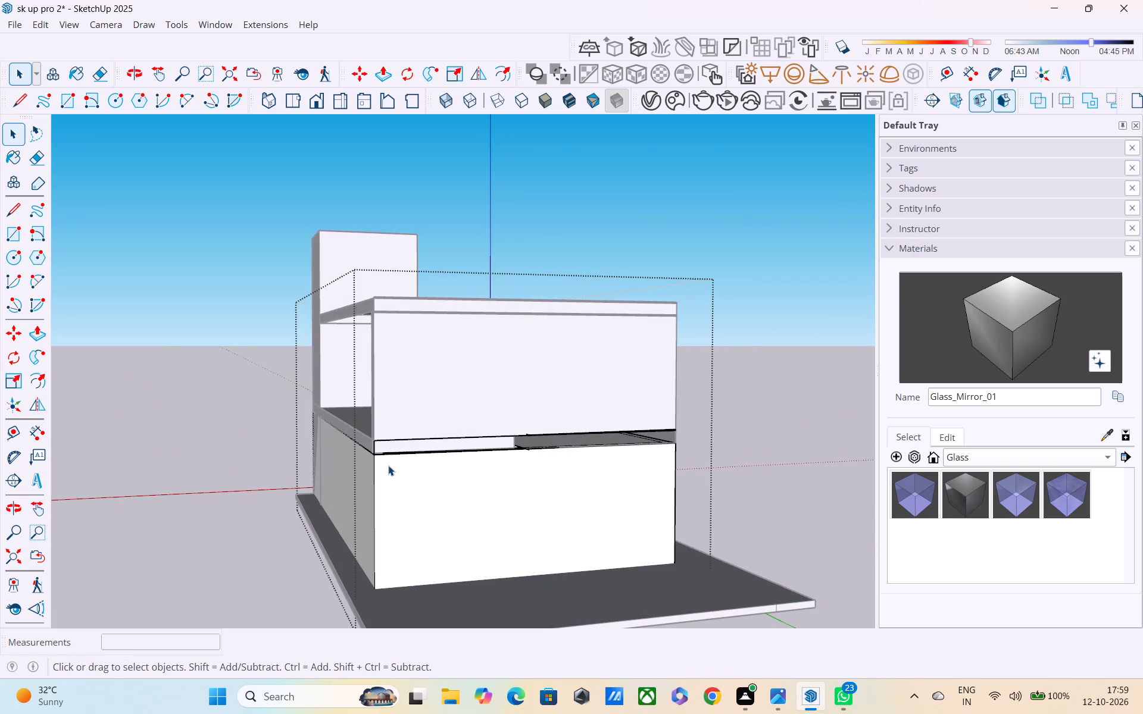
{"action": "key", "text": "r"}
{"action": "scroll", "coordinate": [367, 438], "scroll_direction": "up", "scroll_amount": 3}
{"action": "middle_click_drag", "start_coordinate": [375, 441], "coordinate": [492, 440]}
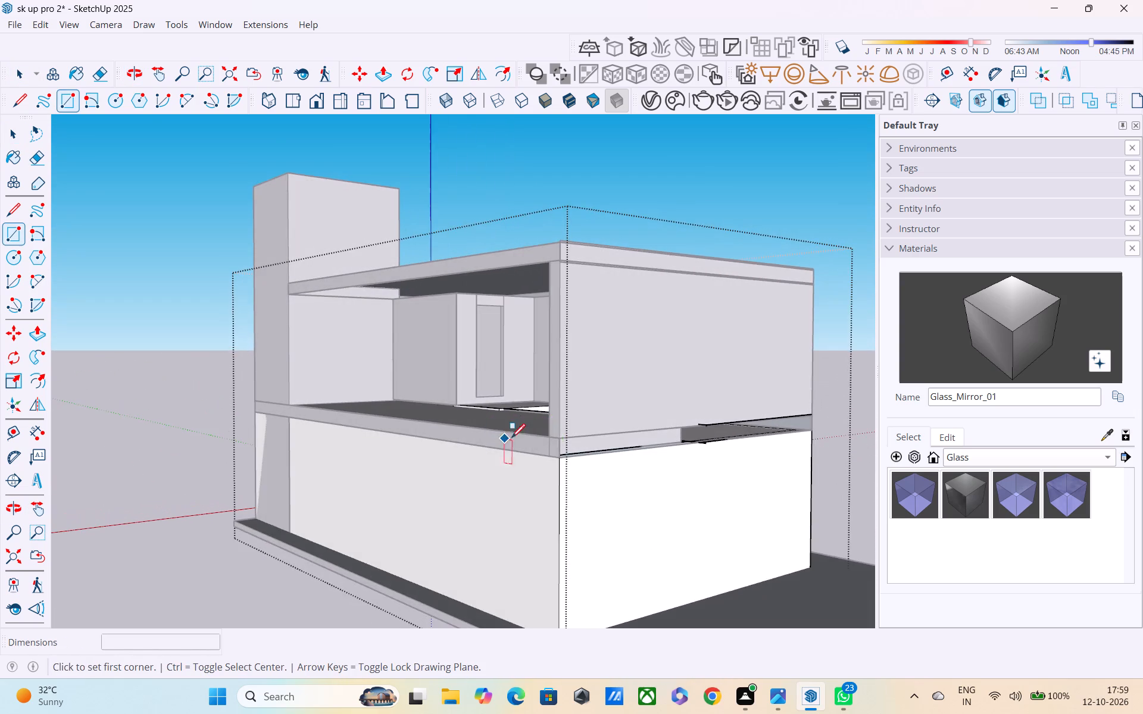
{"action": "scroll", "coordinate": [546, 439], "scroll_direction": "up", "scroll_amount": 3}
{"action": "scroll", "coordinate": [605, 434], "scroll_direction": "up", "scroll_amount": 3}
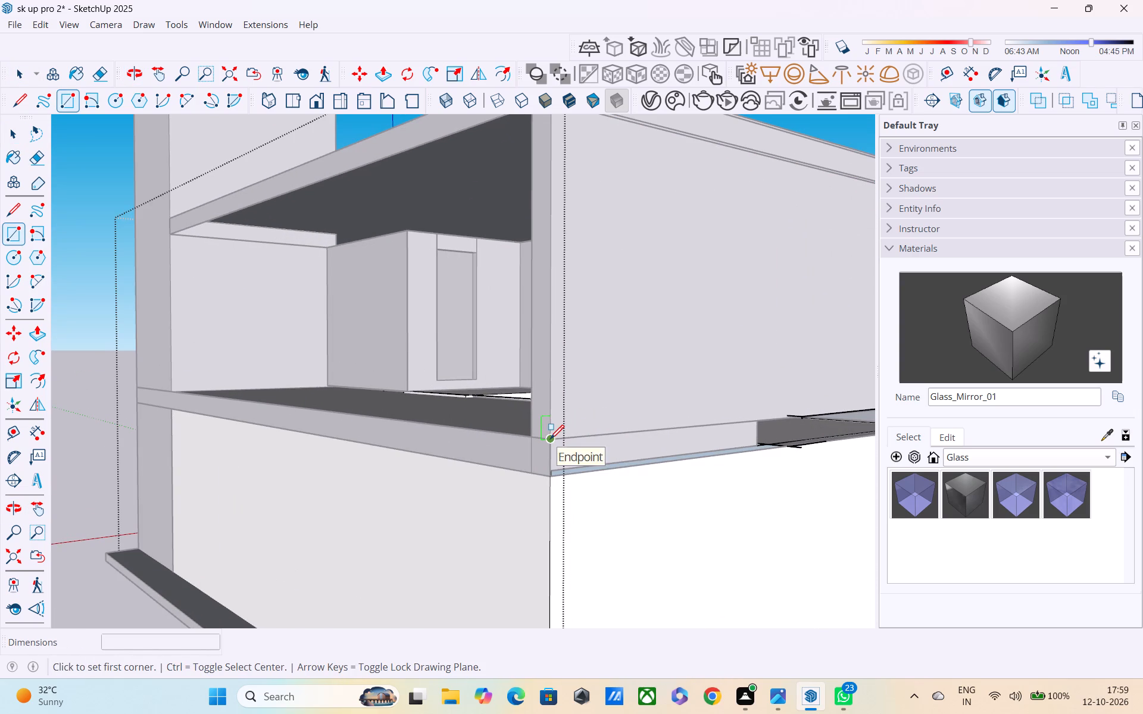
{"action": "left_click", "coordinate": [550, 440]}
{"action": "scroll", "coordinate": [631, 446], "scroll_direction": "down", "scroll_amount": 1}
{"action": "middle_click_drag", "start_coordinate": [634, 446], "coordinate": [373, 443]}
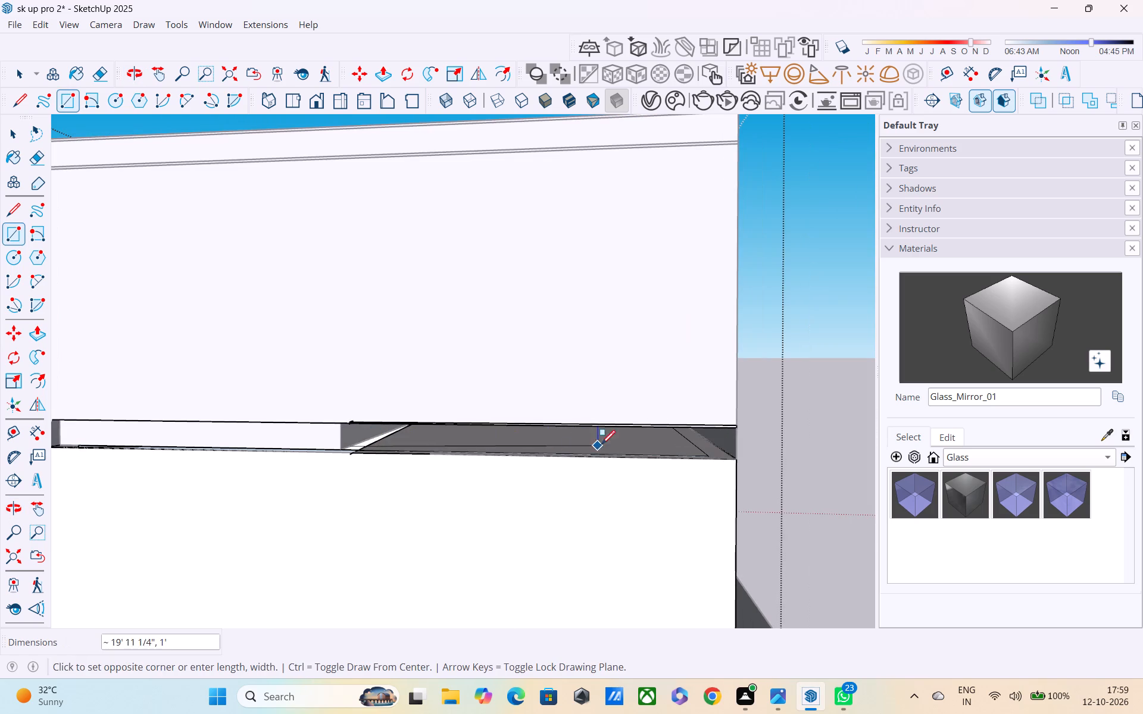
{"action": "left_click", "coordinate": [731, 455]}
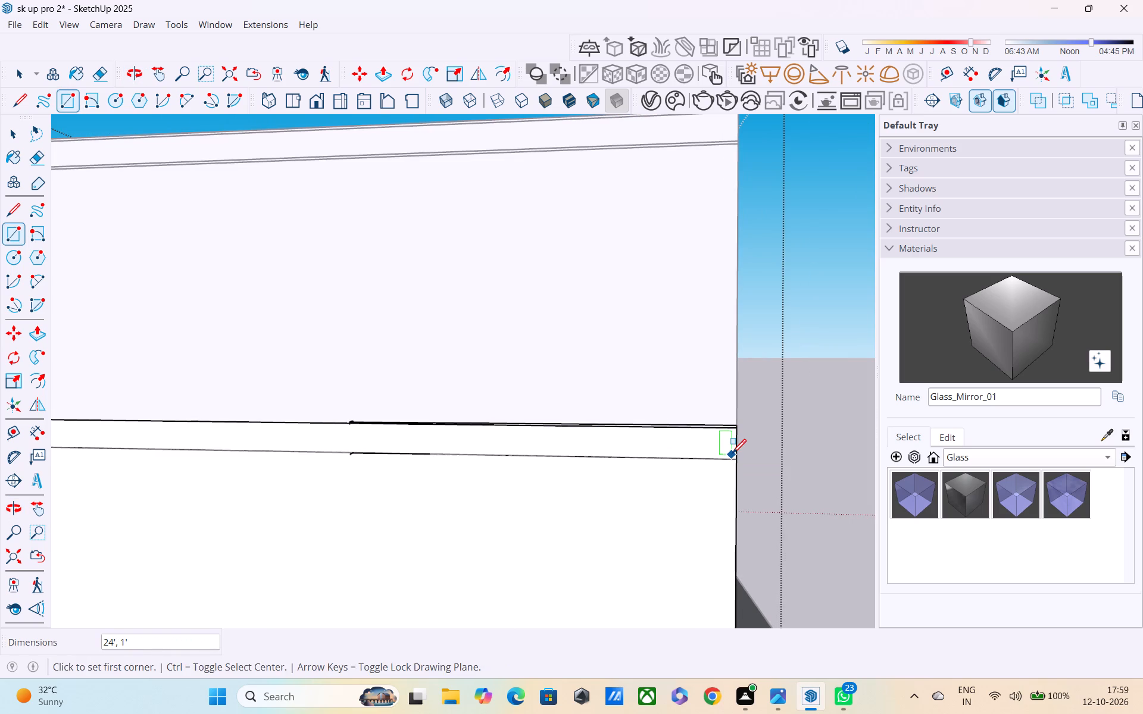
{"action": "middle_click_drag", "start_coordinate": [732, 455], "coordinate": [502, 481]}
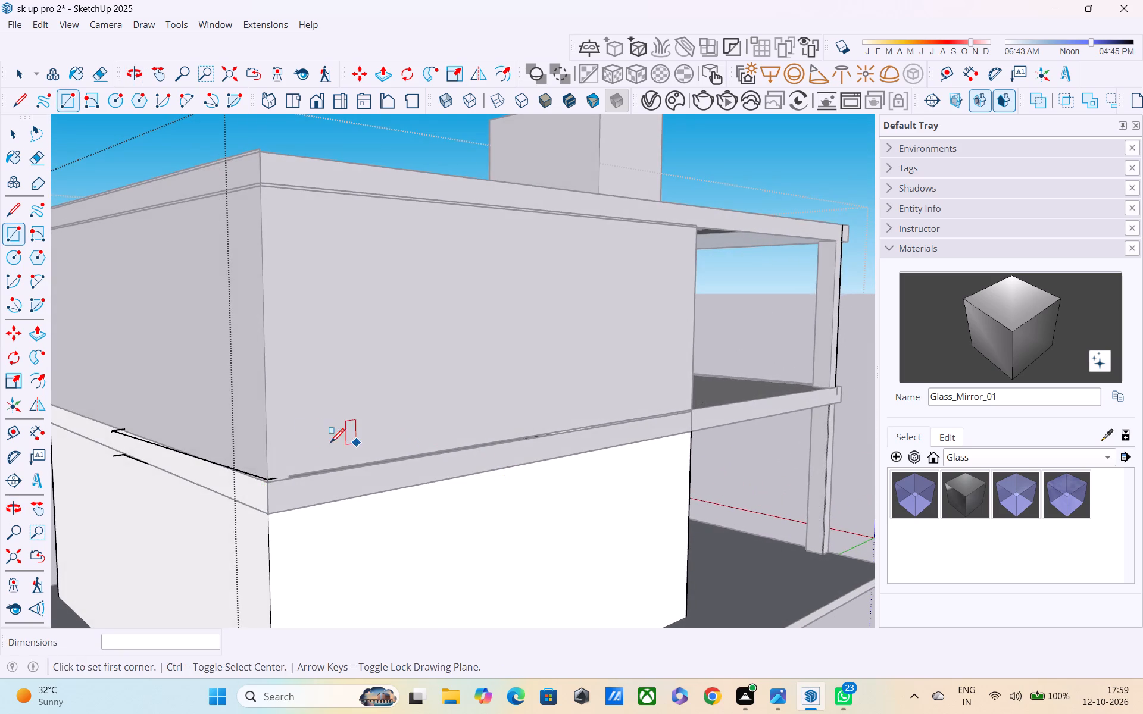
Delete the long stray edge and the short stray edge along the top of the between-storeys band on the end wall.
{"action": "middle_click_drag", "start_coordinate": [275, 468], "coordinate": [372, 531]}
{"action": "key", "text": "Escape"}
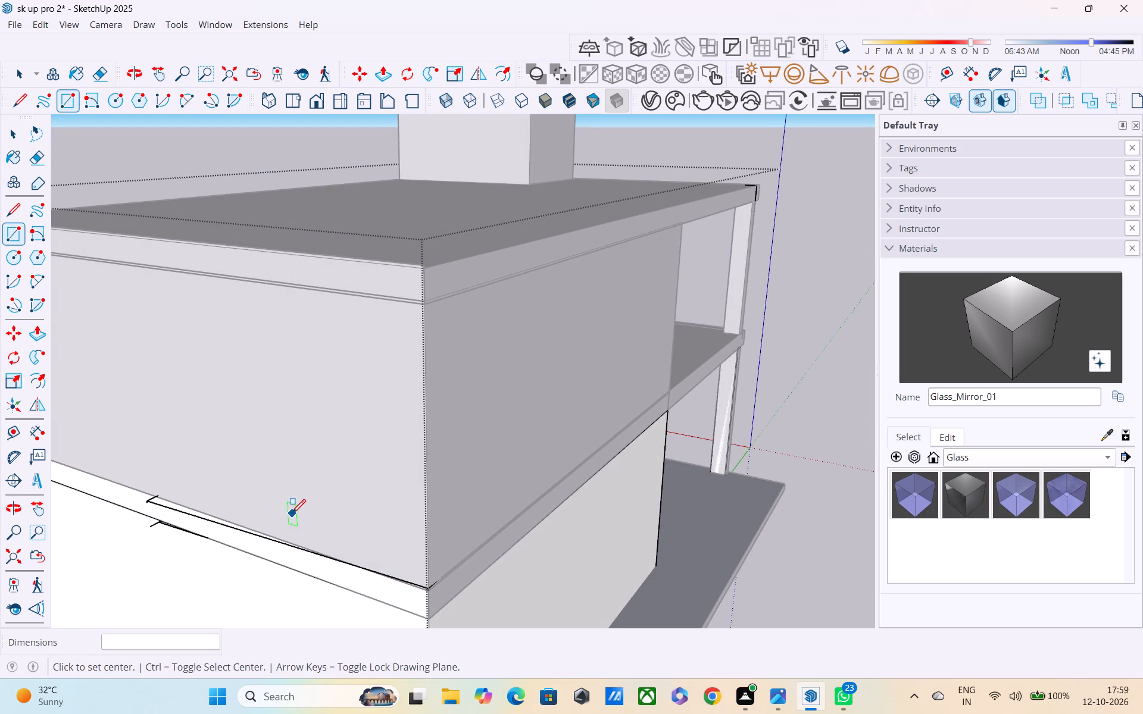
{"action": "key", "text": "space"}
{"action": "left_click", "coordinate": [213, 523]}
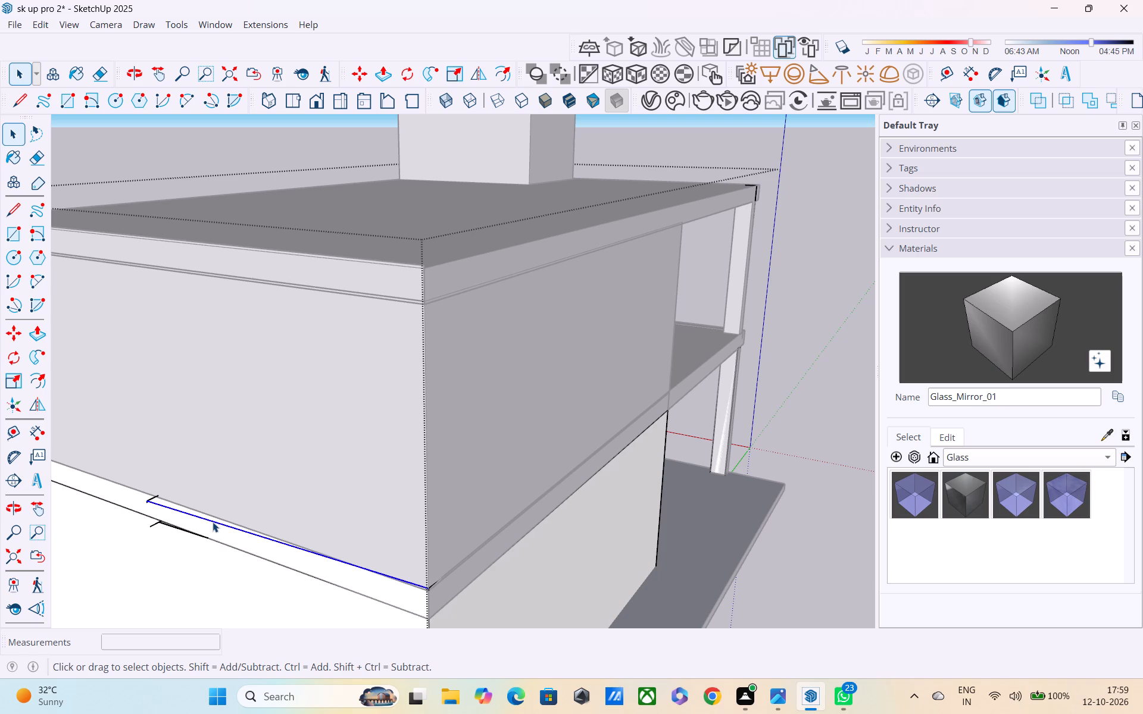
{"action": "key", "text": "Delete"}
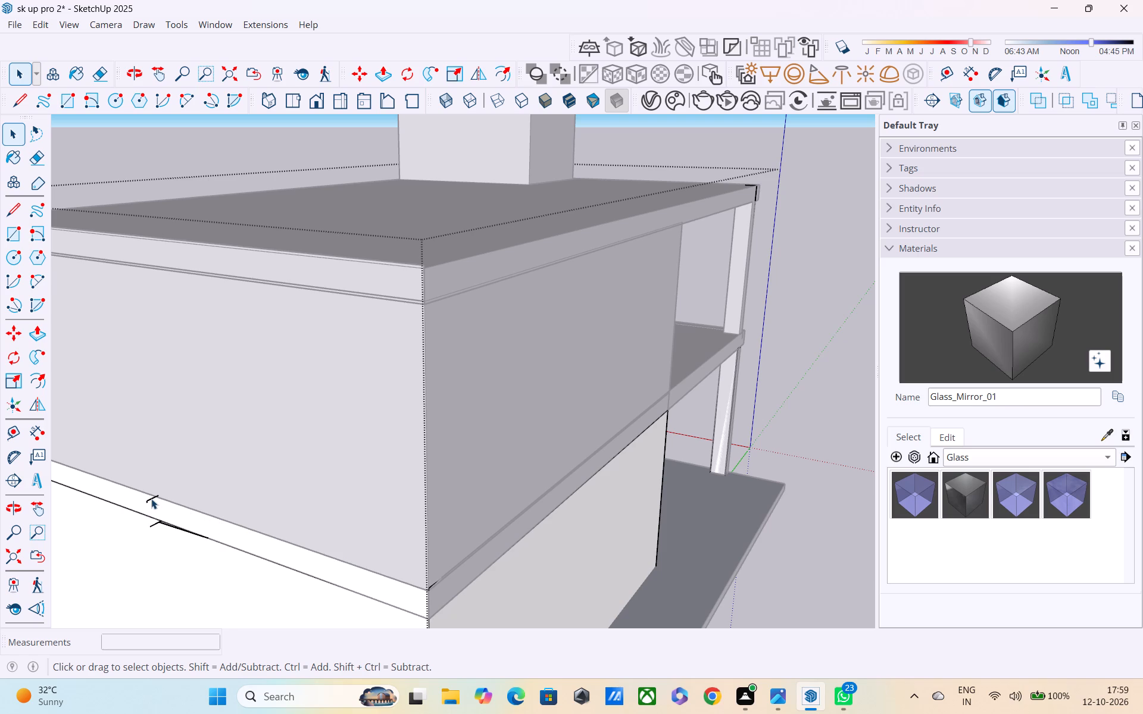
{"action": "left_click", "coordinate": [151, 499]}
{"action": "key", "text": "Delete"}
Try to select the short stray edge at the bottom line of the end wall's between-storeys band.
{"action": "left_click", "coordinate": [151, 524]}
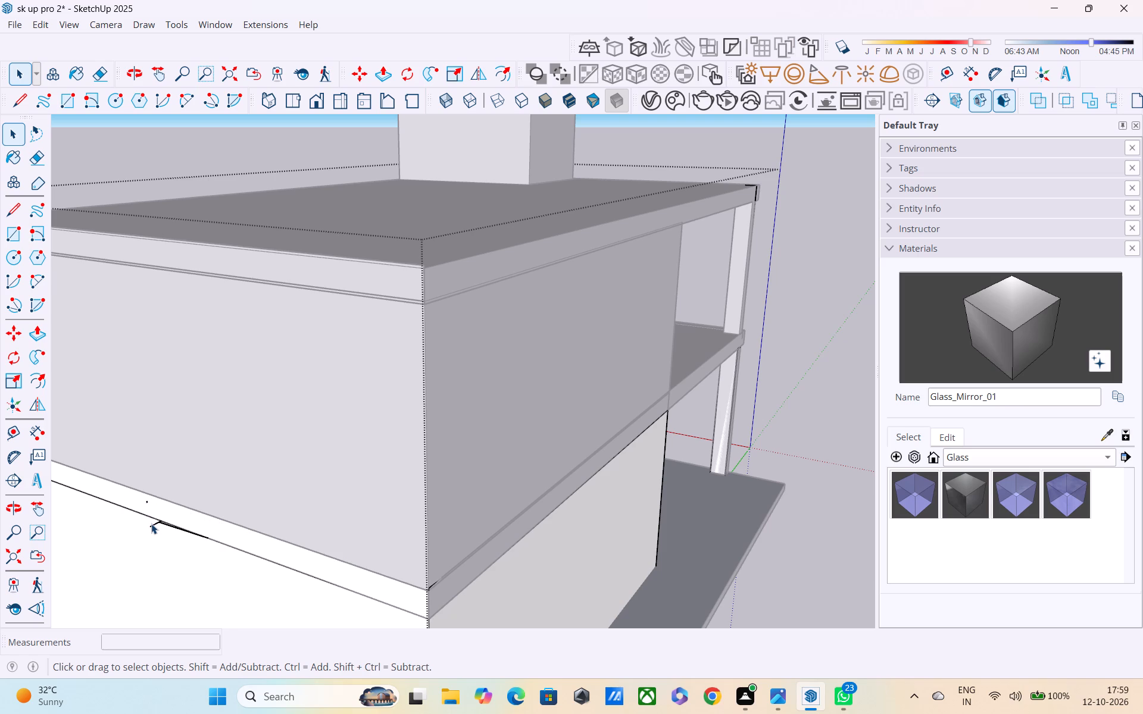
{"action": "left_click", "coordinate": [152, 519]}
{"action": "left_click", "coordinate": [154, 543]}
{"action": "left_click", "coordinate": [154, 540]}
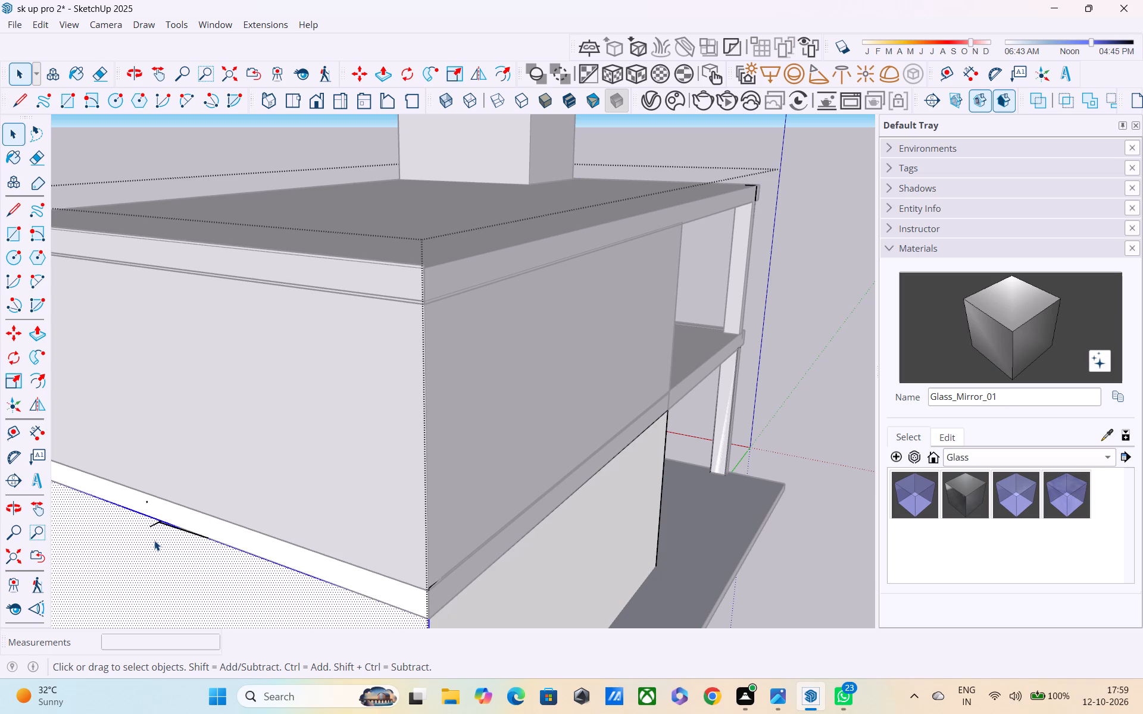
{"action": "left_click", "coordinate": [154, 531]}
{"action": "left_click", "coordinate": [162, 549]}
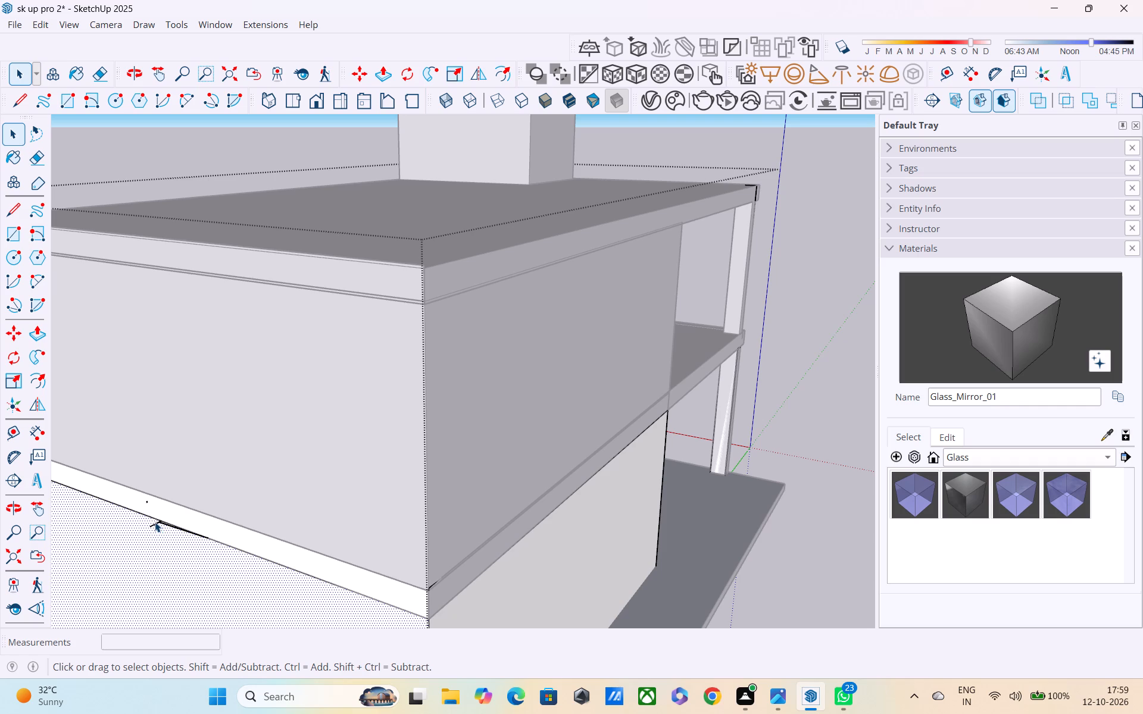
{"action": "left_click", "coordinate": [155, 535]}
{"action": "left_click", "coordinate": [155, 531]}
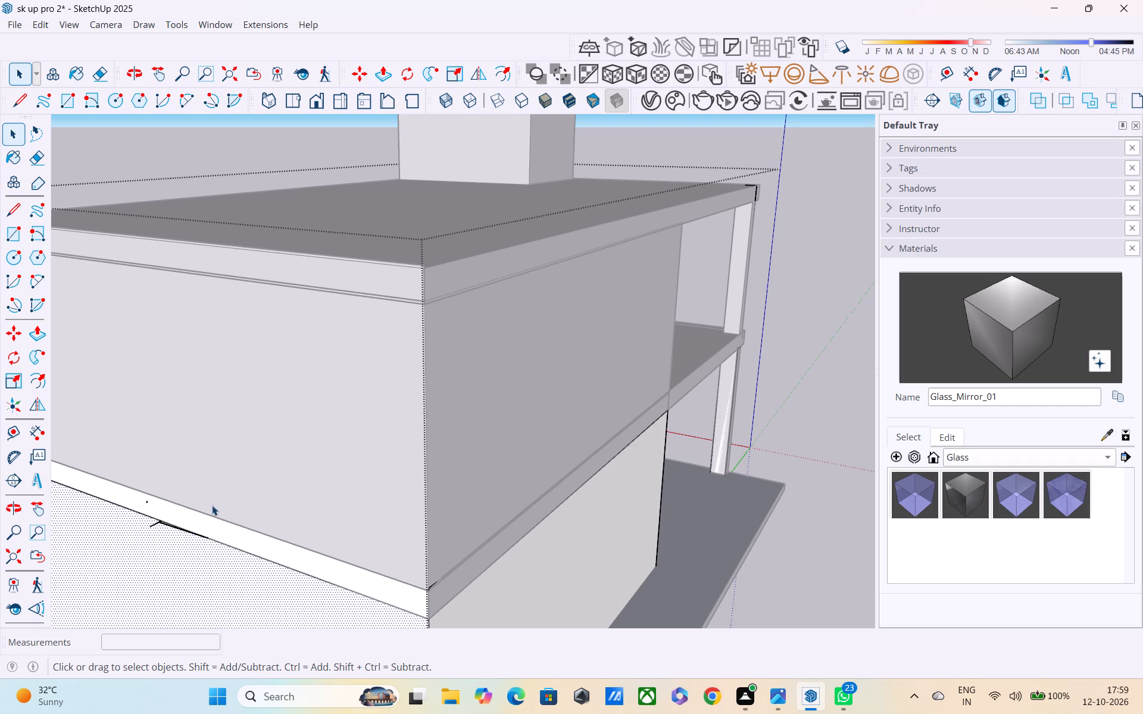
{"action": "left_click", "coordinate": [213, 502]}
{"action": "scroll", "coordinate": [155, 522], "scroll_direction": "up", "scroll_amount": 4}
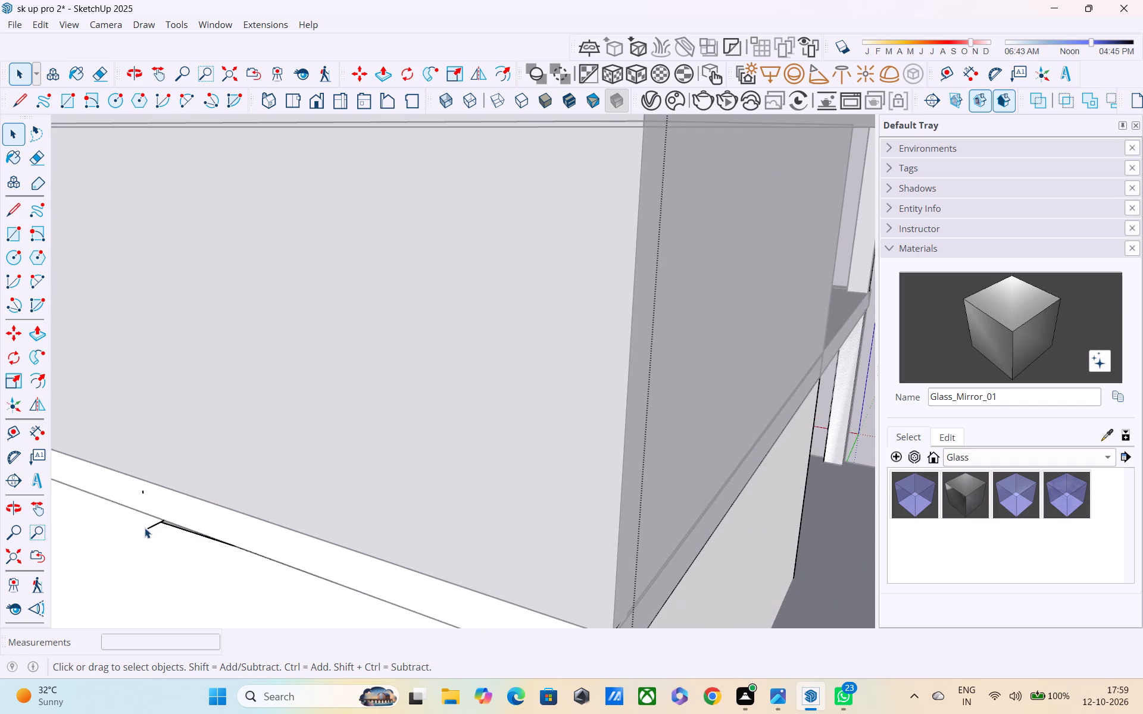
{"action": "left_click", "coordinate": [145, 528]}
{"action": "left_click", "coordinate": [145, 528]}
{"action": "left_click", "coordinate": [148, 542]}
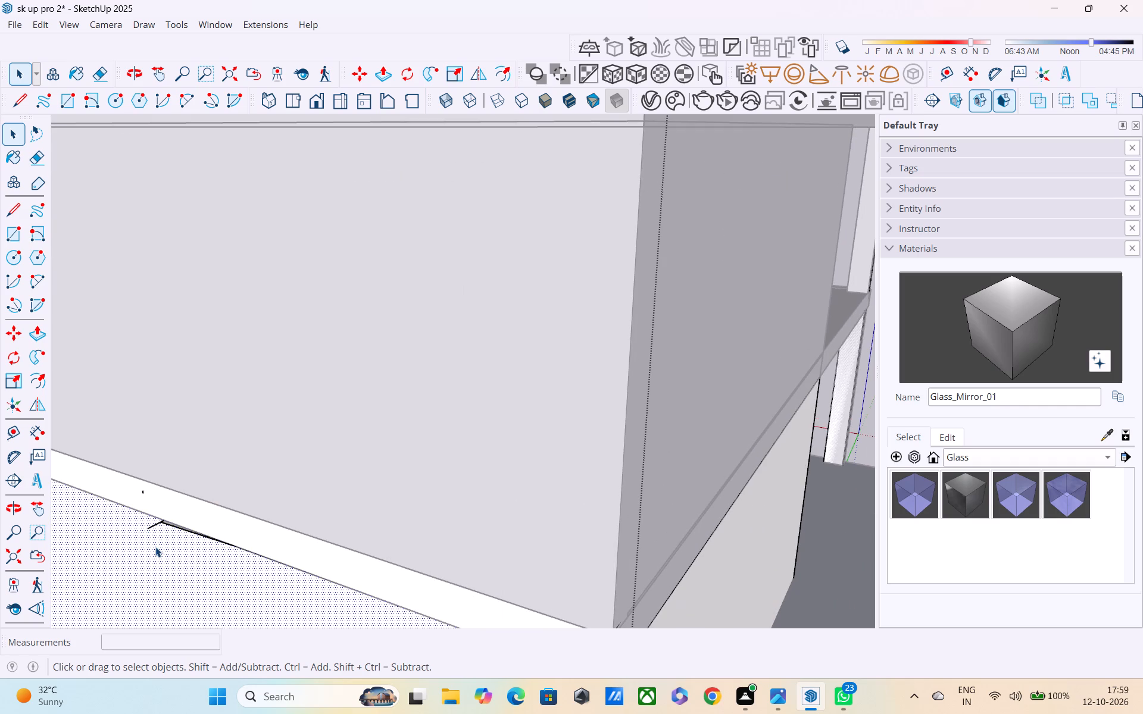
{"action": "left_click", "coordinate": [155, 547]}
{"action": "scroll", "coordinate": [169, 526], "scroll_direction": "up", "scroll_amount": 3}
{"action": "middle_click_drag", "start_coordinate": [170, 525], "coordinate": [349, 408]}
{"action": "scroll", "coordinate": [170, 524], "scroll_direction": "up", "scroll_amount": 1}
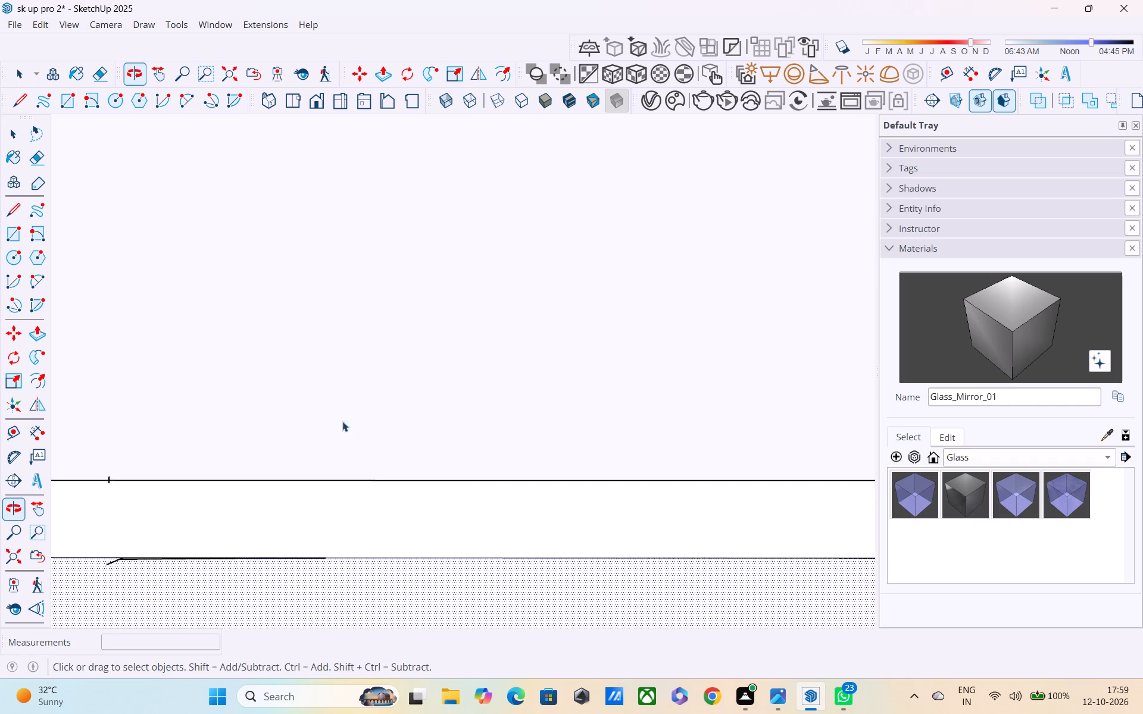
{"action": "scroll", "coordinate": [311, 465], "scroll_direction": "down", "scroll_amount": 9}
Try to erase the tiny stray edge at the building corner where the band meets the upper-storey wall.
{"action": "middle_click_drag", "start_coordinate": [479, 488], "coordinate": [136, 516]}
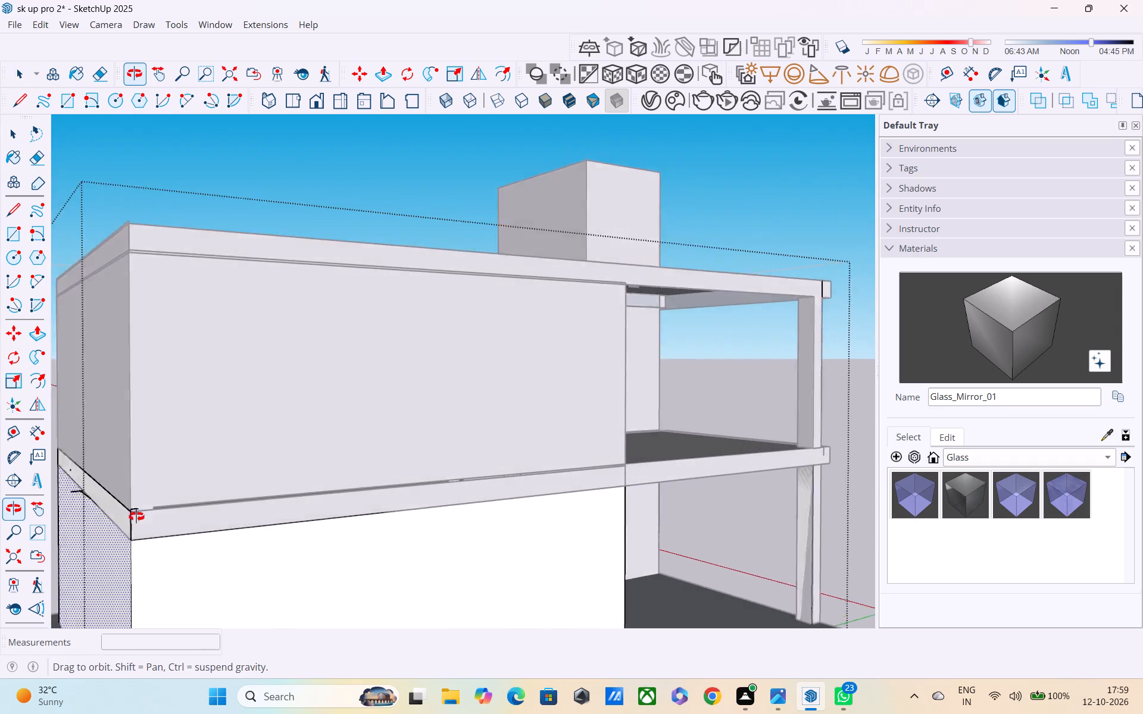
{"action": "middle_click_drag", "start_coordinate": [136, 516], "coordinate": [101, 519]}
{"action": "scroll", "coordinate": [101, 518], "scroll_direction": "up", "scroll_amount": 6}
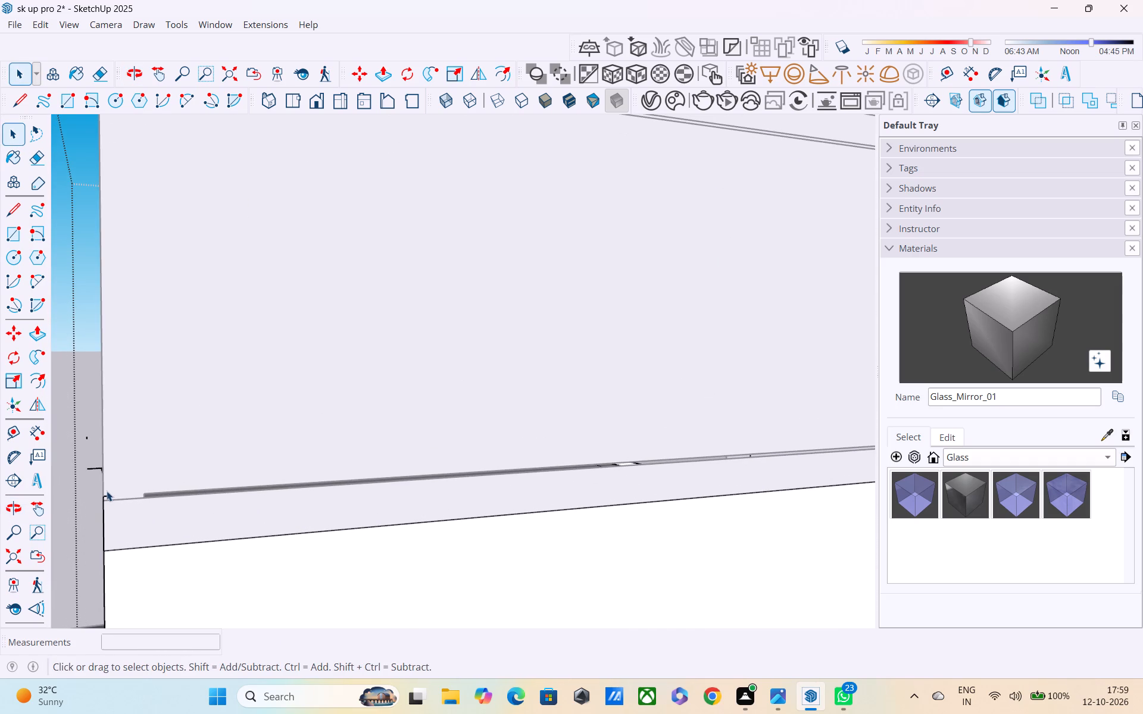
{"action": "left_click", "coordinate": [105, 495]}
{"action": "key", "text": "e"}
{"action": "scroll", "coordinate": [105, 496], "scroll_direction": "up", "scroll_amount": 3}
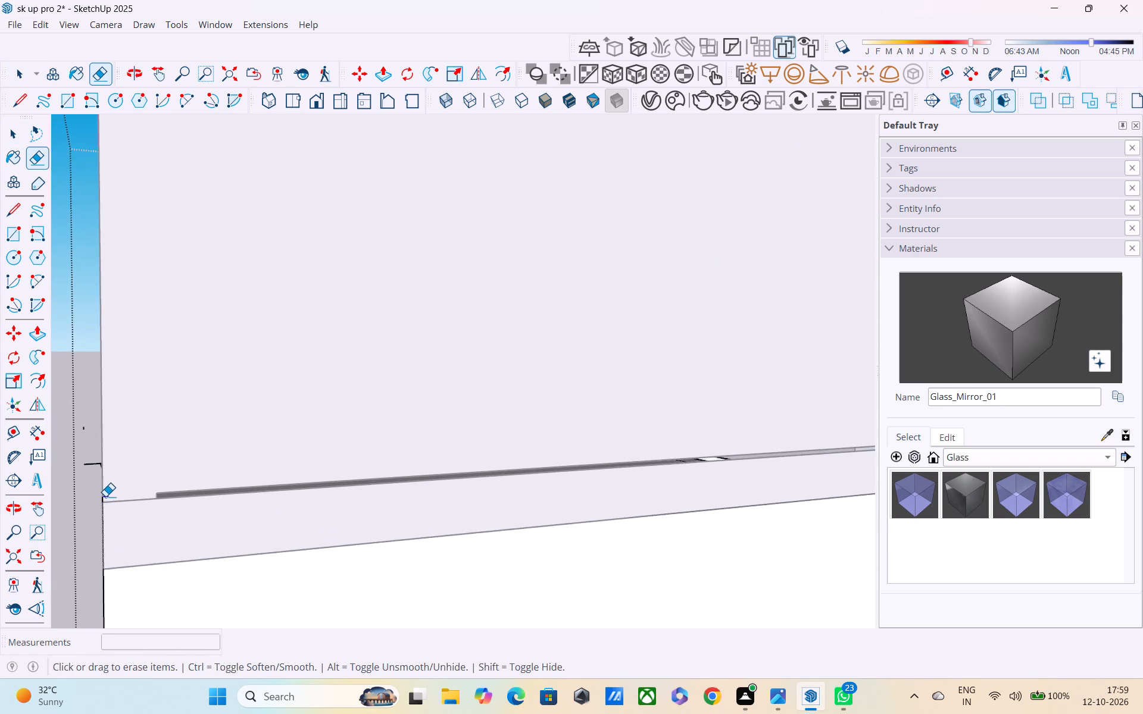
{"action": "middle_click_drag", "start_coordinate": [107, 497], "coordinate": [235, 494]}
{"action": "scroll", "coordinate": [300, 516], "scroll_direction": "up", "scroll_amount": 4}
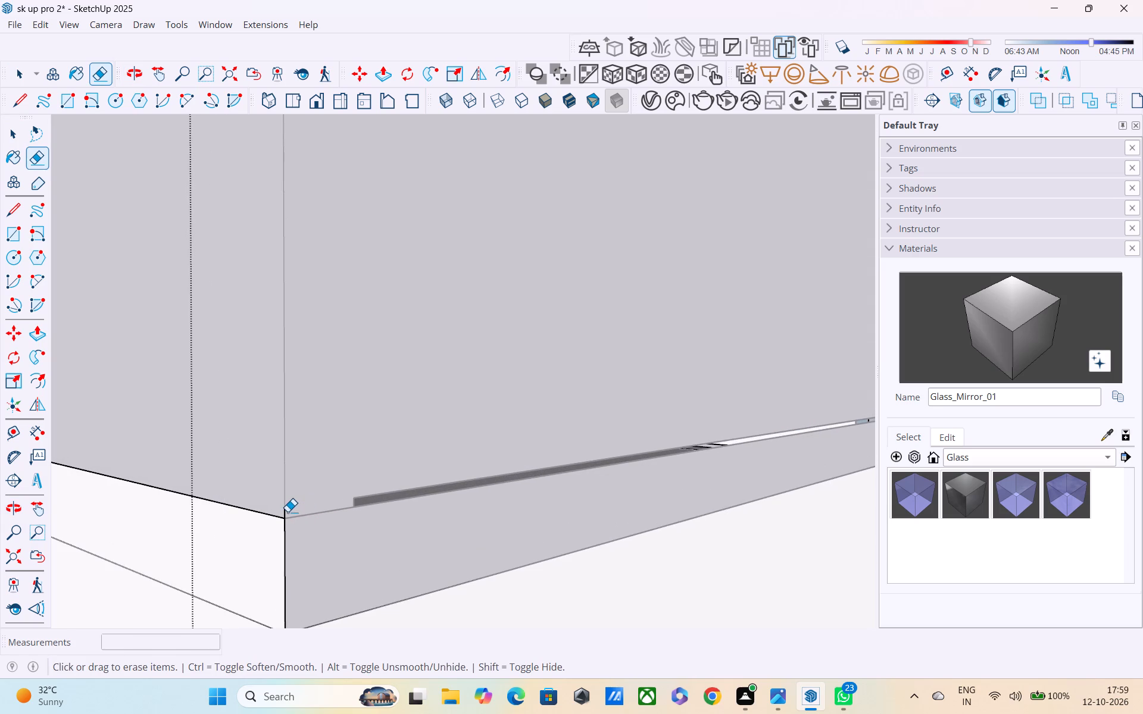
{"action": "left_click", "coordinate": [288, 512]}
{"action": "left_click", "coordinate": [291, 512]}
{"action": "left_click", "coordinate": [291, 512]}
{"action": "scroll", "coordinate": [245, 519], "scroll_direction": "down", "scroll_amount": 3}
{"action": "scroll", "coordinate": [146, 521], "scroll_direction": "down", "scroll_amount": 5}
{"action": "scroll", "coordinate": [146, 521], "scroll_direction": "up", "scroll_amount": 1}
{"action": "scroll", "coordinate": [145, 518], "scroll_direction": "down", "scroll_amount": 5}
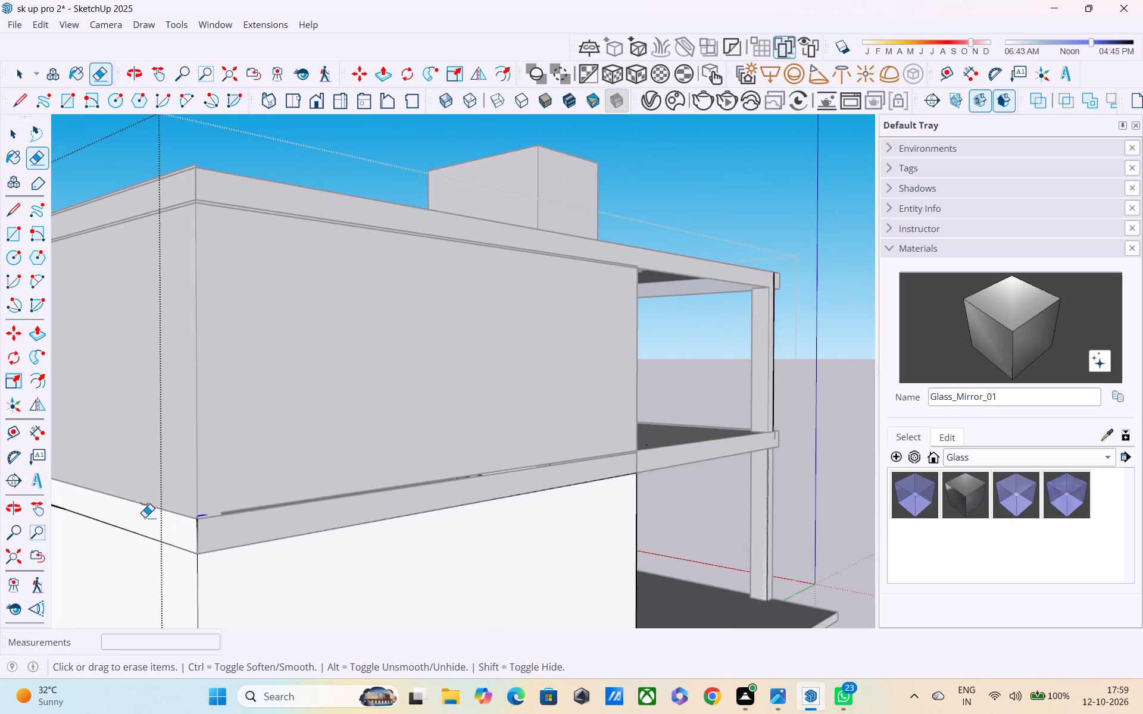
Erase the short stray edge at the end wall band's bottom line and the small vertical tick on its top line.
{"action": "middle_click_drag", "start_coordinate": [145, 517], "coordinate": [389, 513], "text": "shift"}
{"action": "scroll", "coordinate": [175, 516], "scroll_direction": "up", "scroll_amount": 1, "text": "shift"}
{"action": "scroll", "coordinate": [224, 489], "scroll_direction": "up", "scroll_amount": 4, "text": "shift"}
{"action": "scroll", "coordinate": [228, 496], "scroll_direction": "up", "scroll_amount": 4}
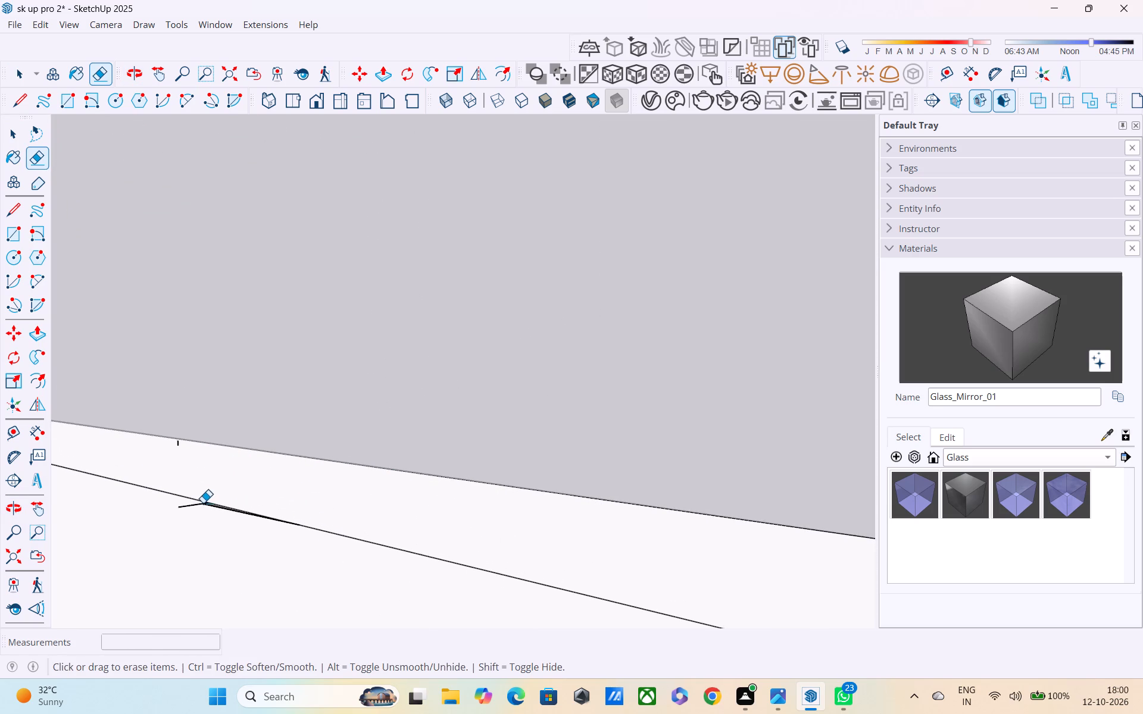
{"action": "left_click", "coordinate": [185, 511]}
{"action": "triple_click", "coordinate": [192, 508]}
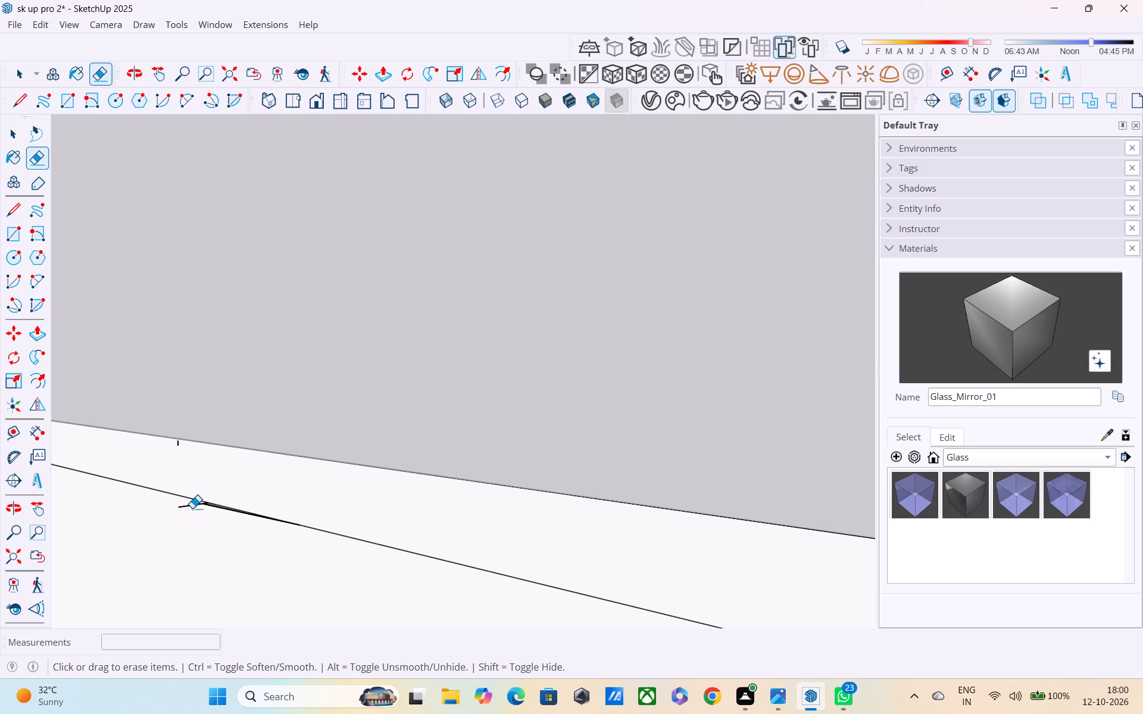
{"action": "double_click", "coordinate": [197, 506]}
{"action": "middle_click_drag", "start_coordinate": [188, 458], "coordinate": [214, 418]}
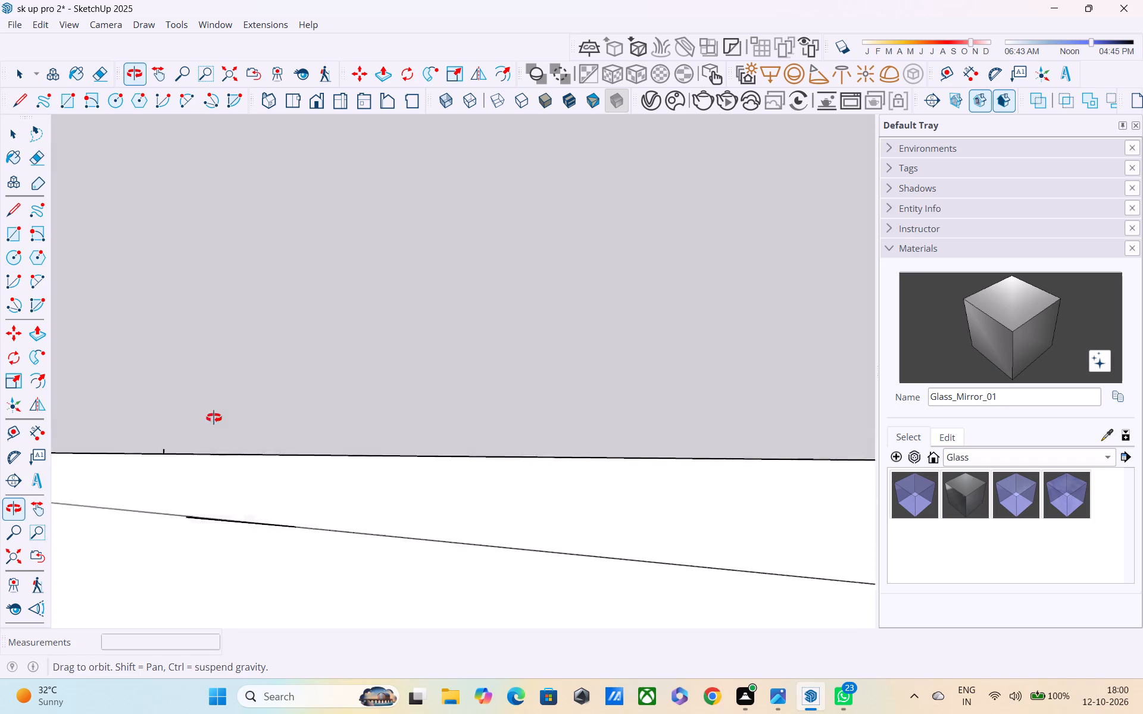
{"action": "middle_click_drag", "start_coordinate": [214, 418], "coordinate": [300, 373]}
{"action": "scroll", "coordinate": [141, 449], "scroll_direction": "up", "scroll_amount": 2}
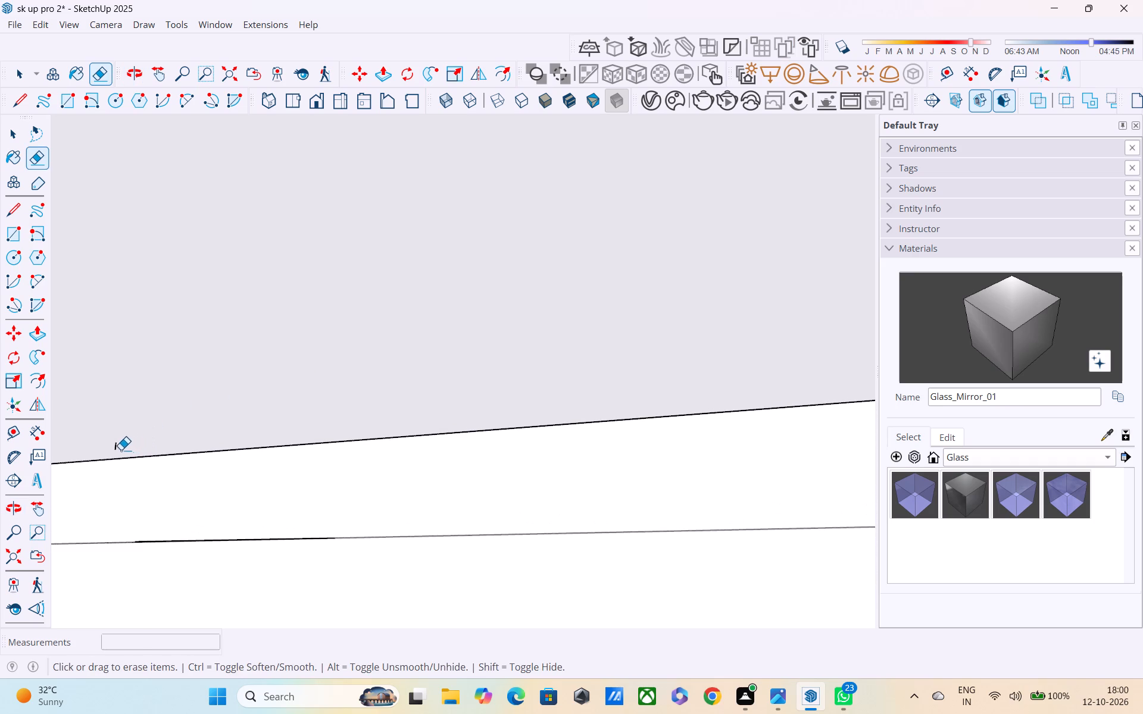
{"action": "left_click", "coordinate": [117, 446]}
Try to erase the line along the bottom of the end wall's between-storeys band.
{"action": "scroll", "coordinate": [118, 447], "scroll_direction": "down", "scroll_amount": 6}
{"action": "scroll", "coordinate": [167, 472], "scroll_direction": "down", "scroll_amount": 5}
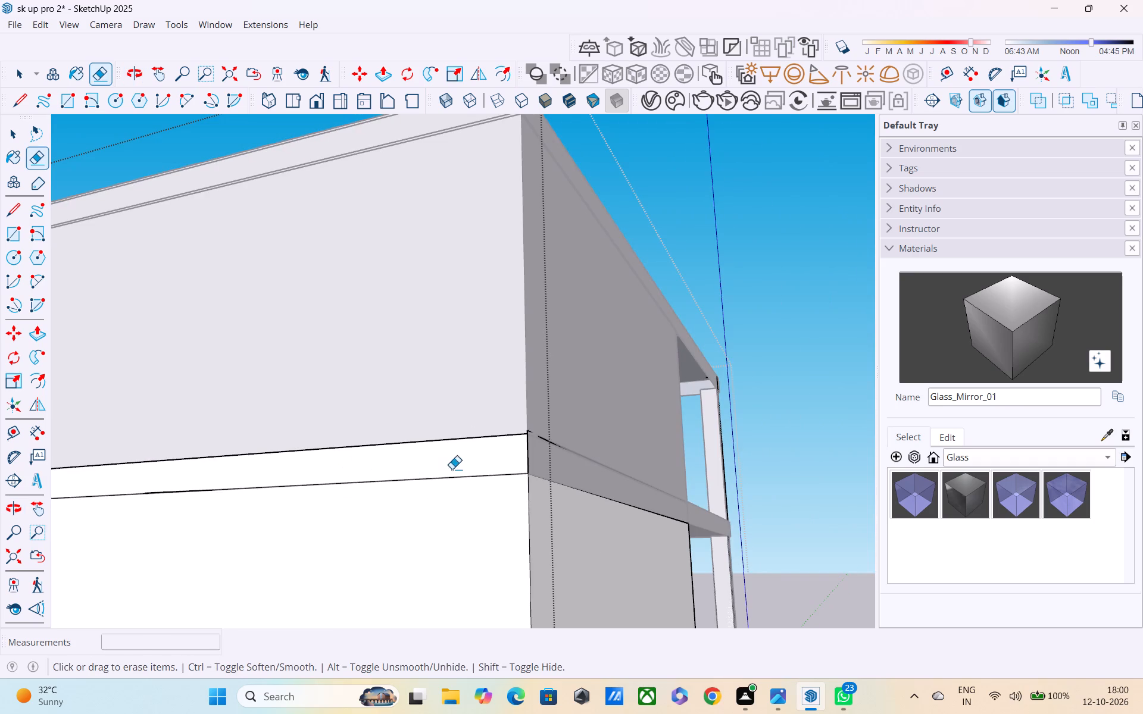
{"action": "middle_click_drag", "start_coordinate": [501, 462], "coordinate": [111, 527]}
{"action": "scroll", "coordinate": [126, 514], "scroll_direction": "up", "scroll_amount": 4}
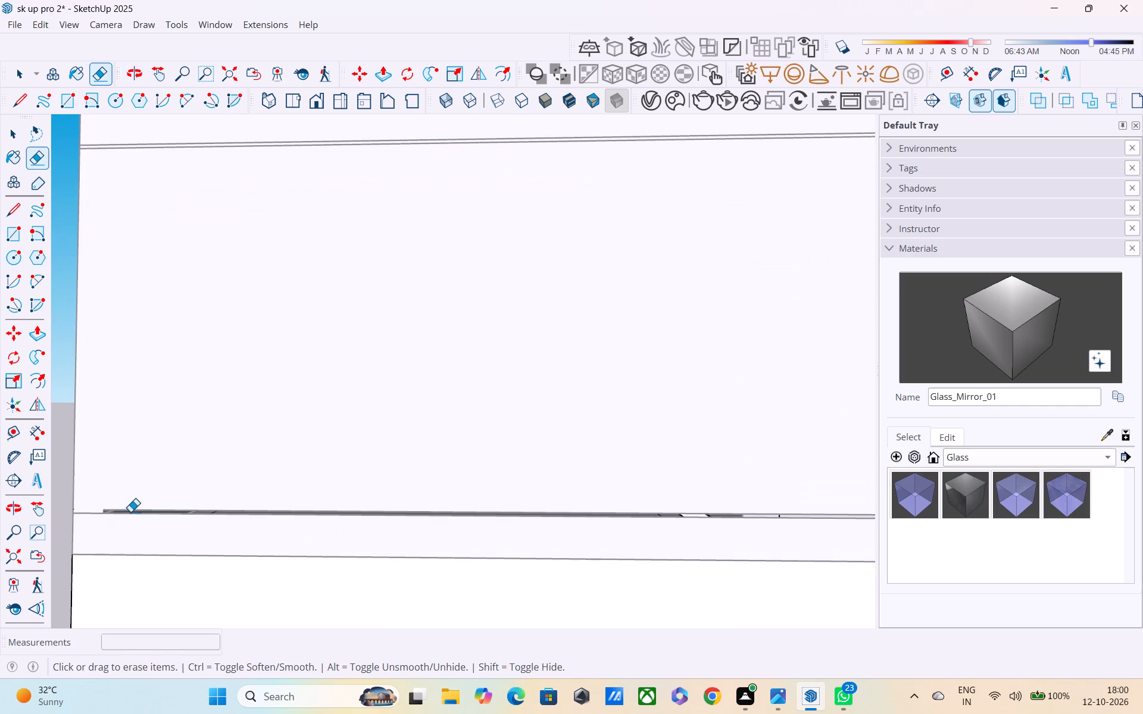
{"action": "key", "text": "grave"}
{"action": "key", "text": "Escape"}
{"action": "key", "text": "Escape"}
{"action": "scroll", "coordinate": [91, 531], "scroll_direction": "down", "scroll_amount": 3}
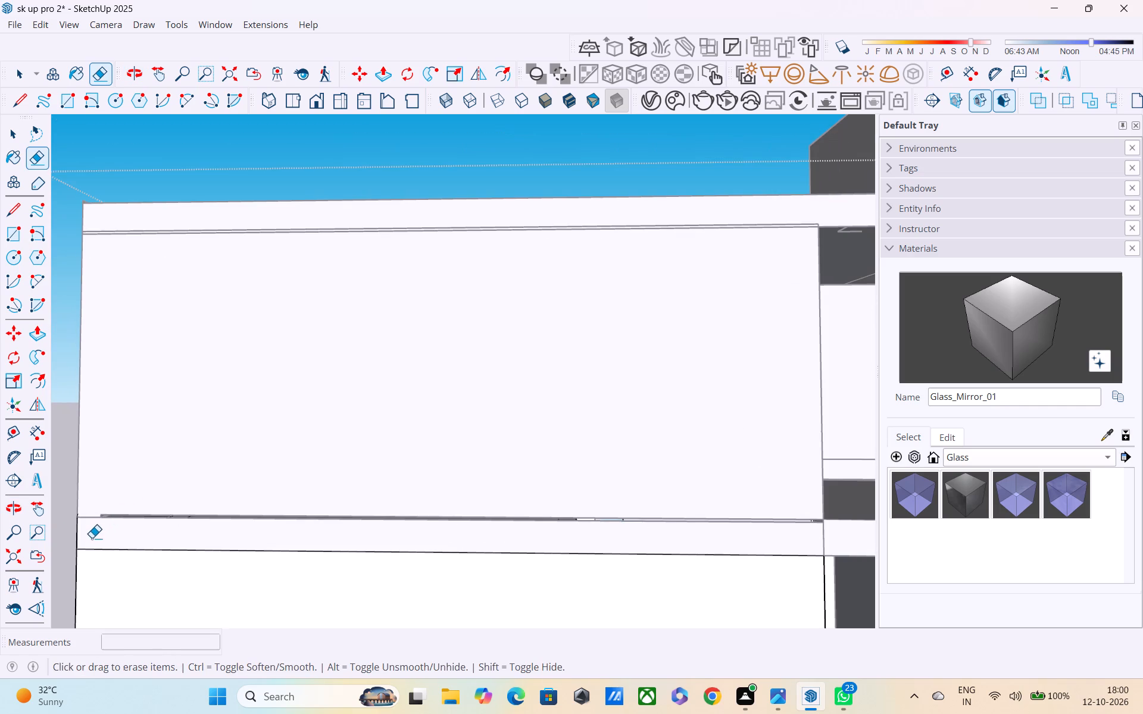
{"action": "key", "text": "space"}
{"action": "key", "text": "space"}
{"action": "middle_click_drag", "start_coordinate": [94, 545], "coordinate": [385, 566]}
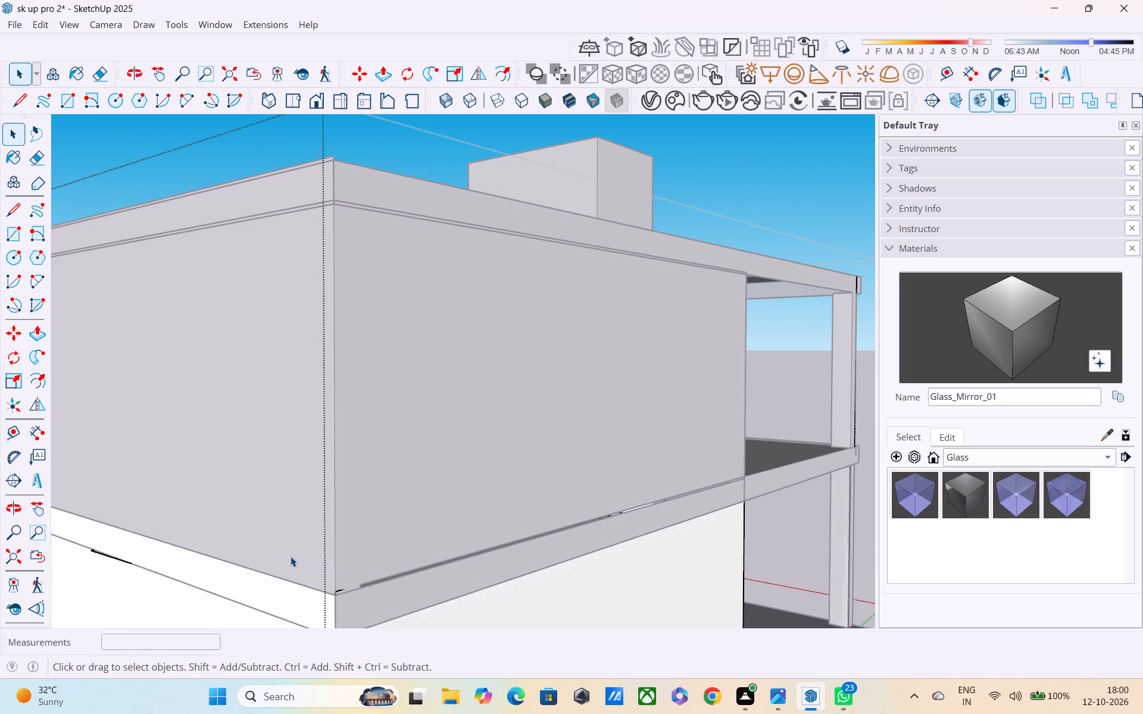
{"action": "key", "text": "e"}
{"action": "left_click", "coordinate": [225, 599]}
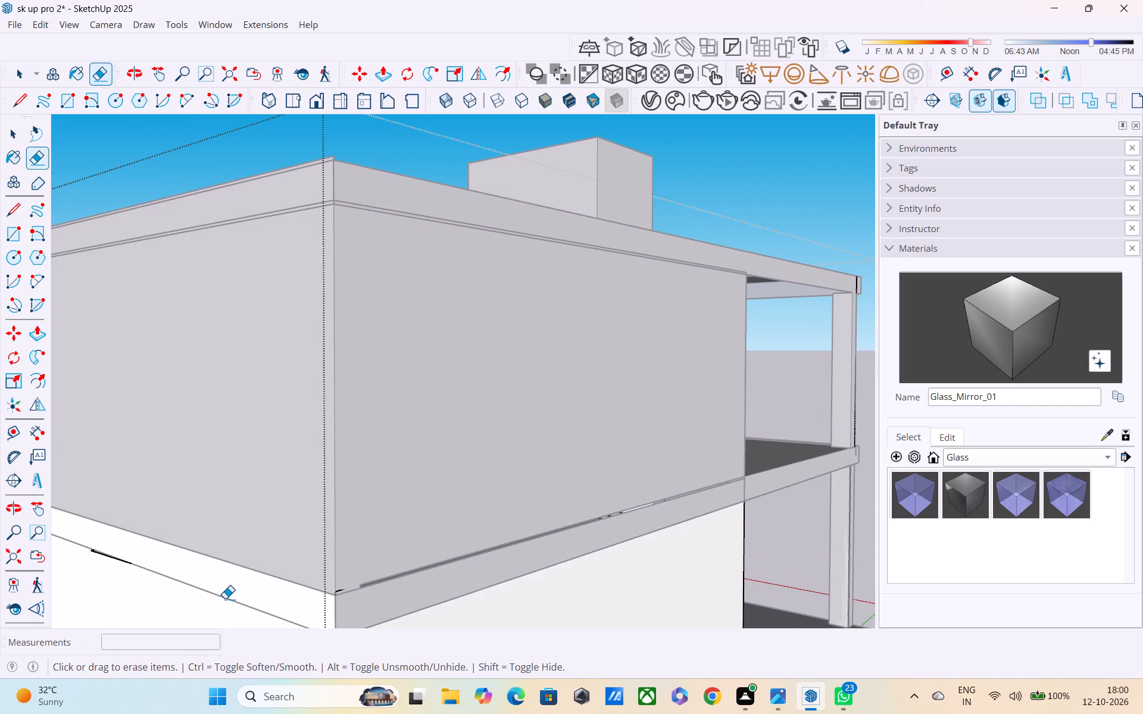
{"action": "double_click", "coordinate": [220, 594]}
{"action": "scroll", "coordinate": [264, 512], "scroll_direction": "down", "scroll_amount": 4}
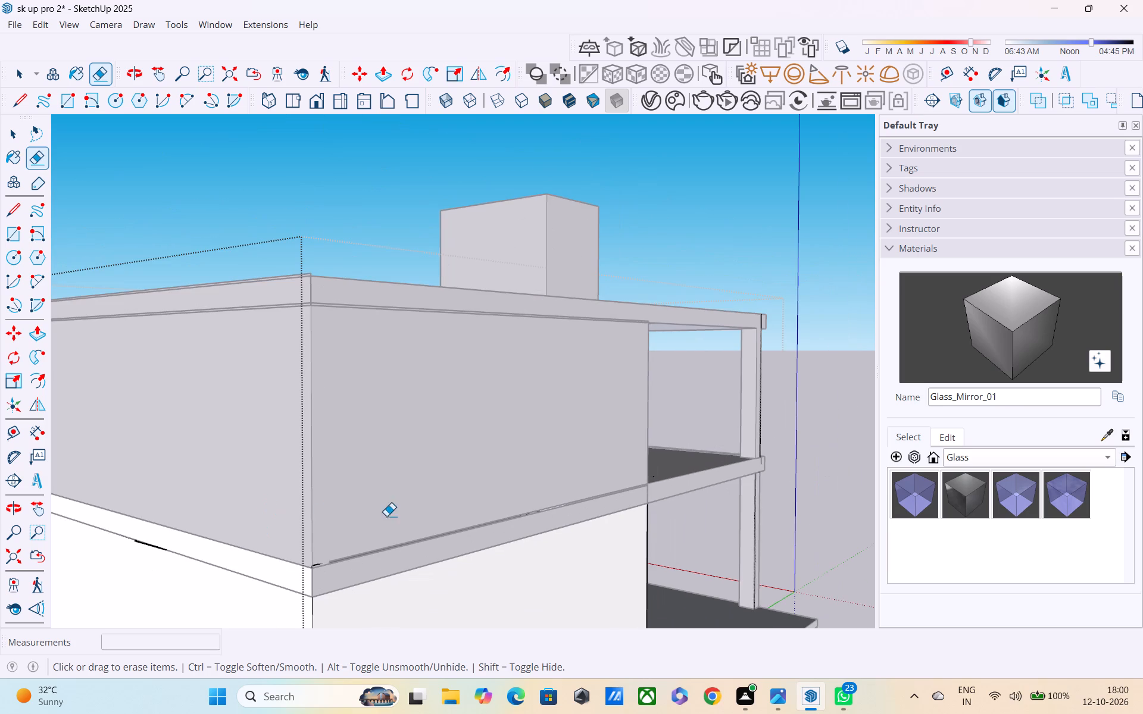
Leave the lower-storey group's editing mode and return to the whole model.
{"action": "scroll", "coordinate": [351, 555], "scroll_direction": "up", "scroll_amount": 3}
{"action": "middle_click_drag", "start_coordinate": [333, 555], "coordinate": [208, 540]}
{"action": "key", "text": "Escape"}
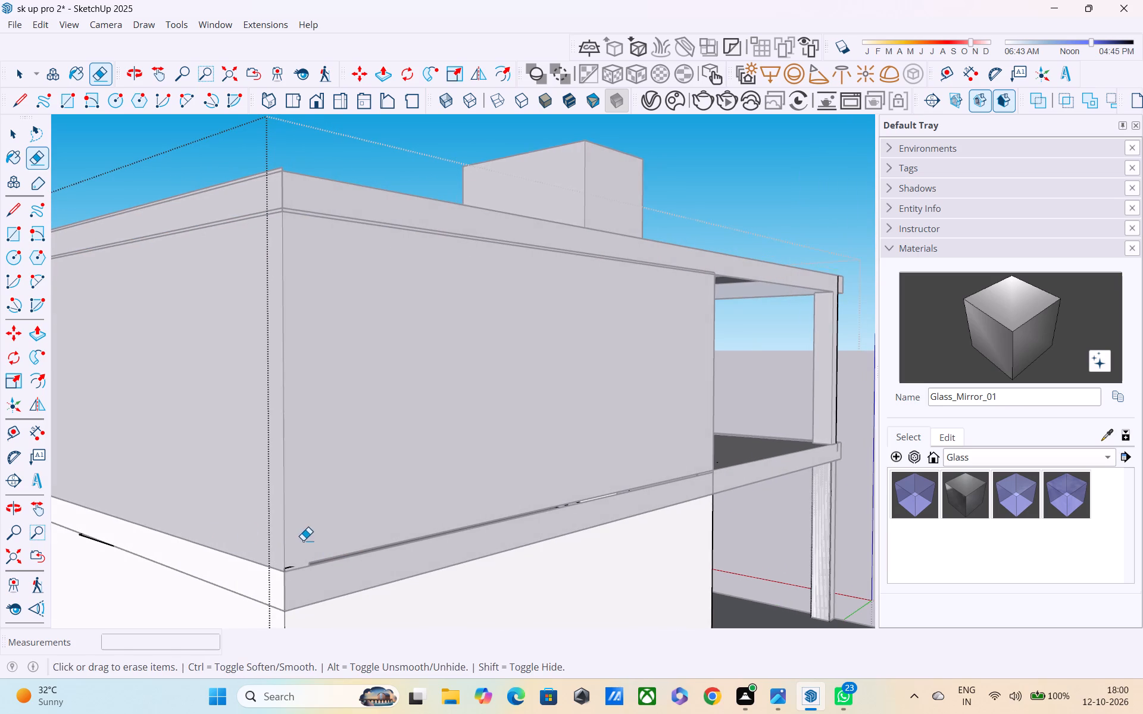
{"action": "scroll", "coordinate": [301, 540], "scroll_direction": "down", "scroll_amount": 2}
{"action": "middle_click_drag", "start_coordinate": [290, 543], "coordinate": [177, 534]}
{"action": "key", "text": "space"}
{"action": "left_click", "coordinate": [843, 399]}
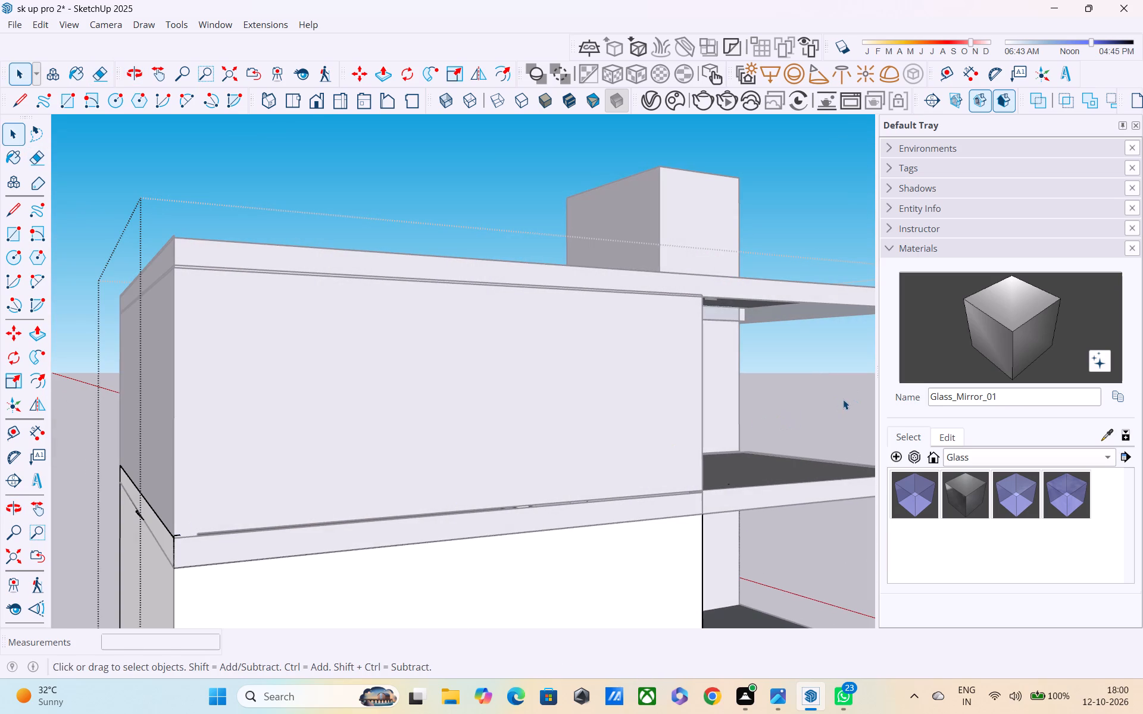
{"action": "double_click", "coordinate": [812, 367]}
Open the upper-storey wall group and erase the edge at the bottom corner of its long front face.
{"action": "middle_click_drag", "start_coordinate": [314, 556], "coordinate": [289, 453]}
{"action": "scroll", "coordinate": [292, 456], "scroll_direction": "up", "scroll_amount": 1}
{"action": "scroll", "coordinate": [244, 417], "scroll_direction": "up", "scroll_amount": 1}
{"action": "middle_click_drag", "start_coordinate": [253, 449], "coordinate": [348, 556]}
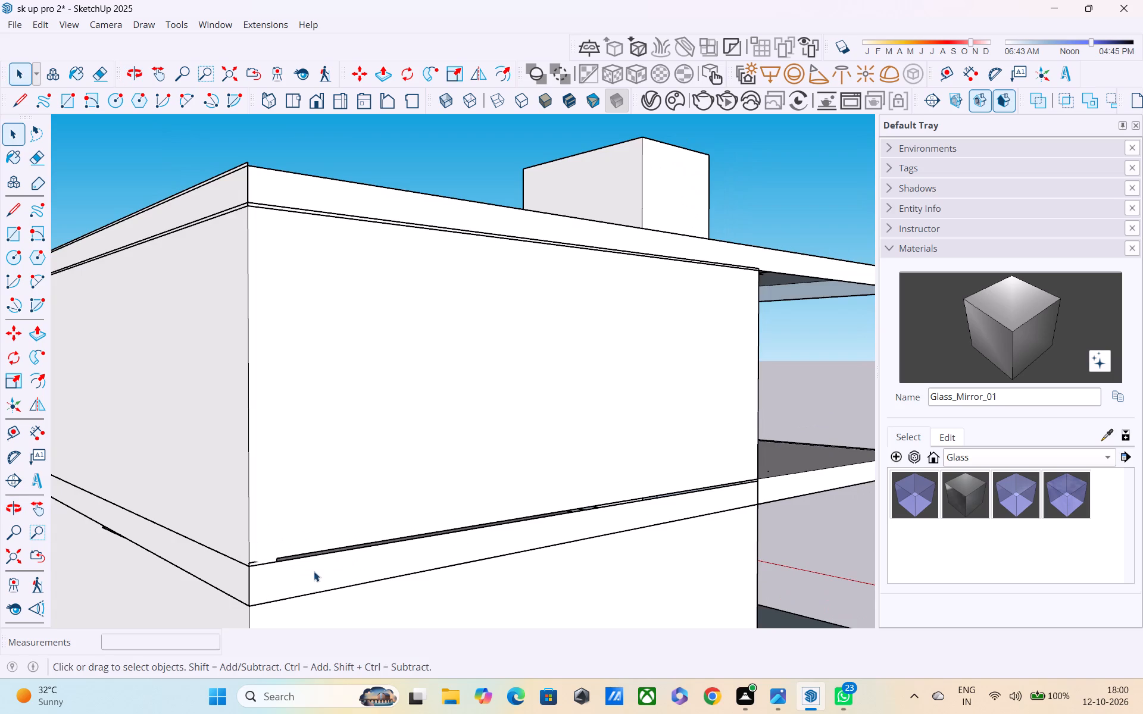
{"action": "scroll", "coordinate": [311, 571], "scroll_direction": "up", "scroll_amount": 3}
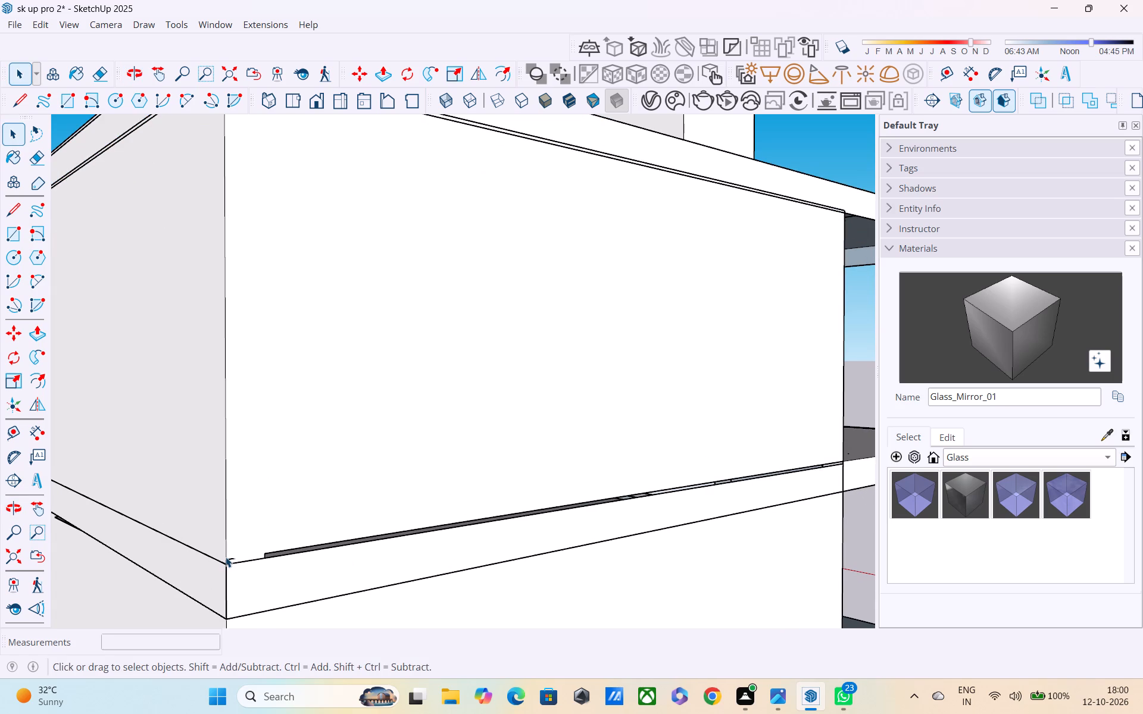
{"action": "left_click", "coordinate": [229, 558]}
{"action": "double_click", "coordinate": [229, 558]}
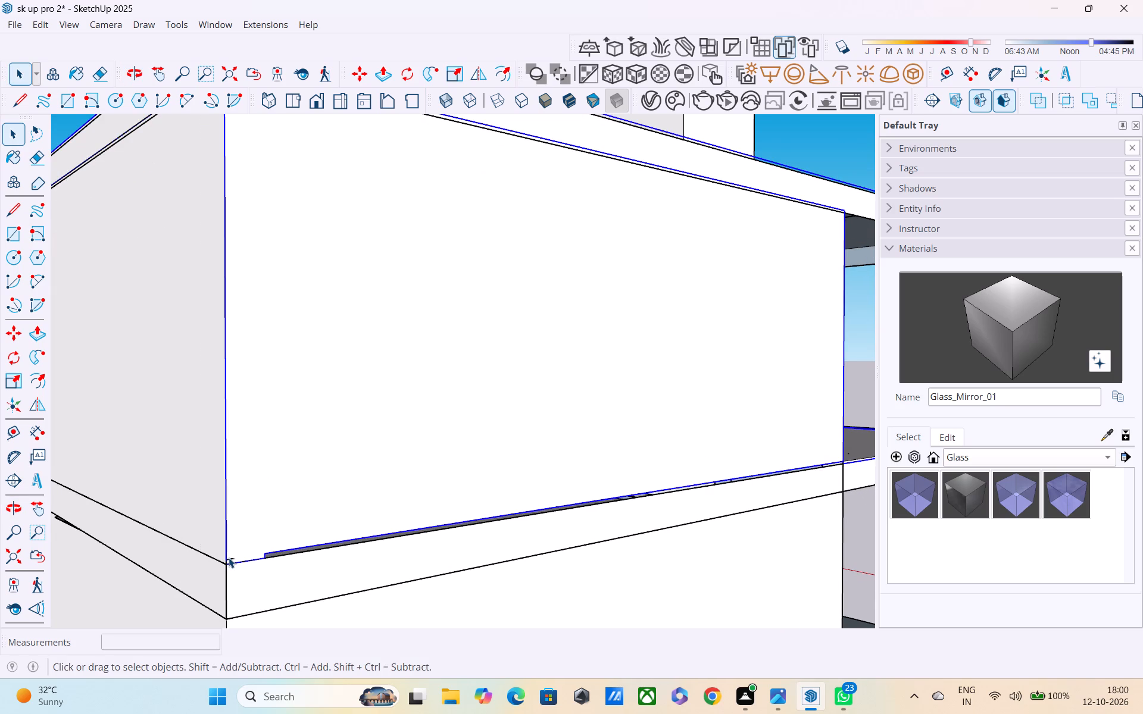
{"action": "key", "text": "e"}
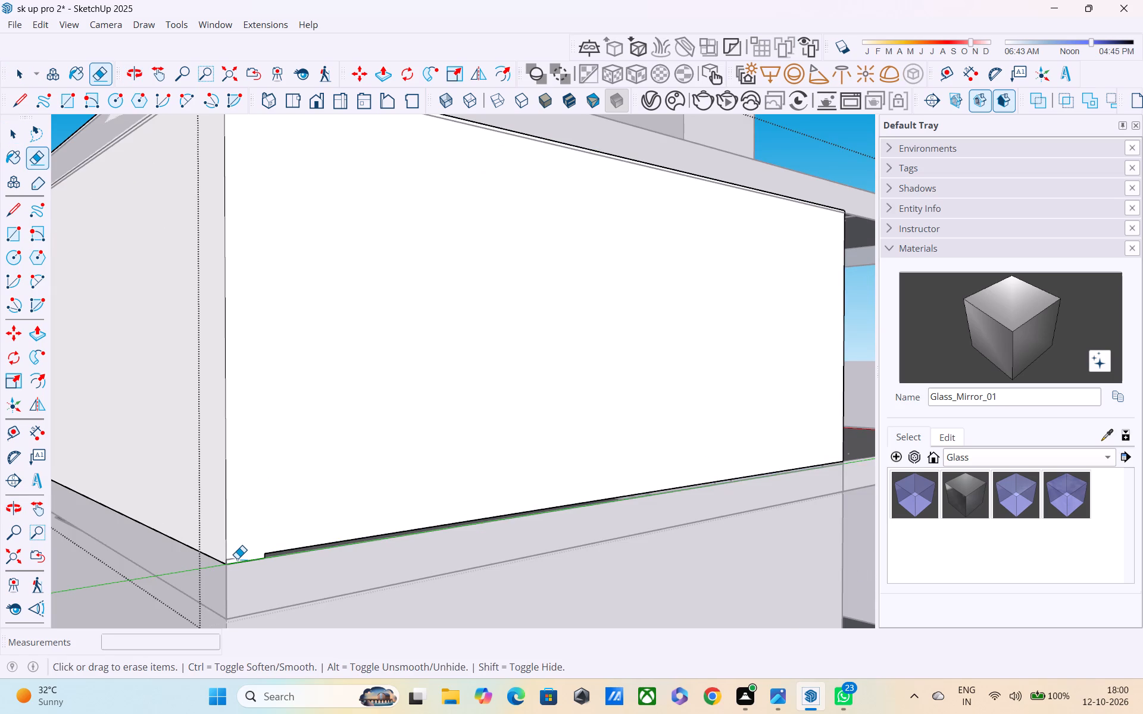
{"action": "left_click", "coordinate": [235, 561]}
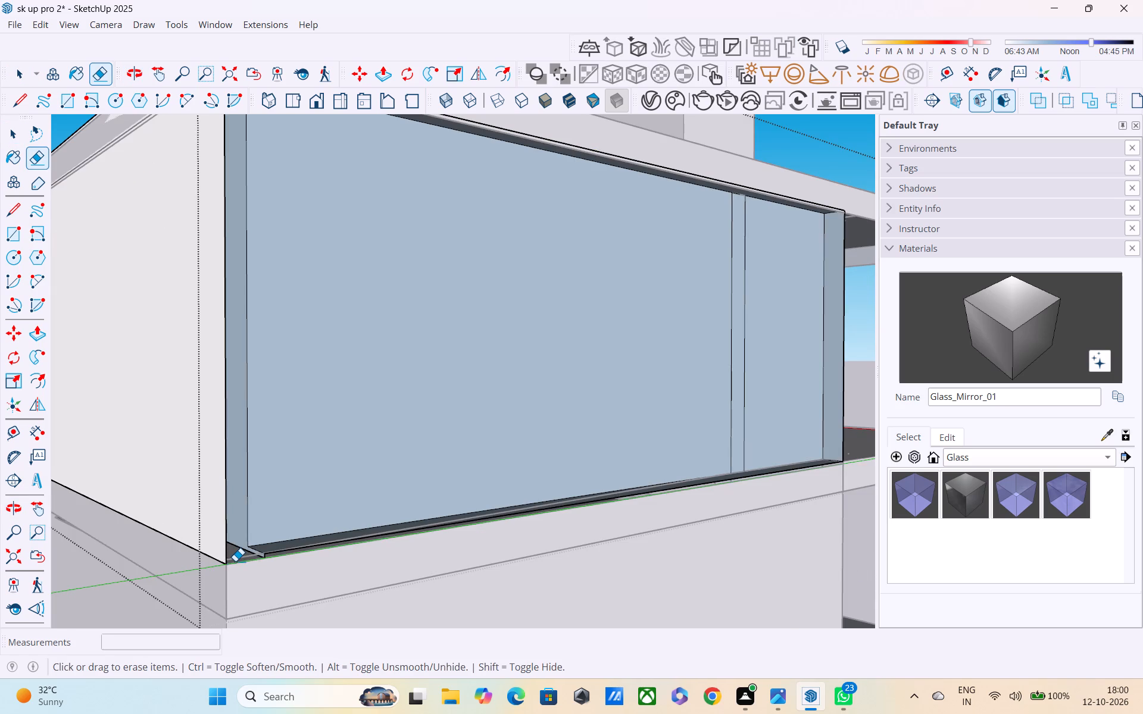
{"action": "scroll", "coordinate": [279, 556], "scroll_direction": "down", "scroll_amount": 6}
{"action": "middle_click_drag", "start_coordinate": [412, 551], "coordinate": [260, 615]}
{"action": "scroll", "coordinate": [258, 615], "scroll_direction": "down", "scroll_amount": 7}
{"action": "scroll", "coordinate": [328, 602], "scroll_direction": "up", "scroll_amount": 1}
{"action": "middle_click_drag", "start_coordinate": [328, 593], "coordinate": [359, 451]}
{"action": "scroll", "coordinate": [338, 525], "scroll_direction": "up", "scroll_amount": 3}
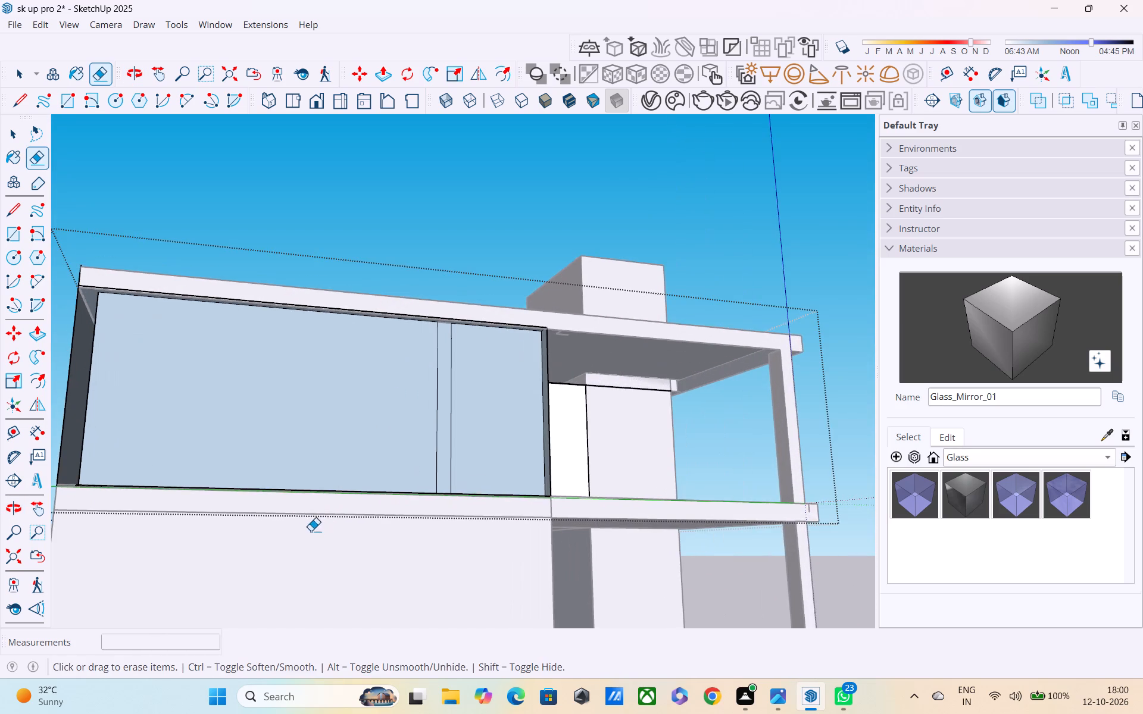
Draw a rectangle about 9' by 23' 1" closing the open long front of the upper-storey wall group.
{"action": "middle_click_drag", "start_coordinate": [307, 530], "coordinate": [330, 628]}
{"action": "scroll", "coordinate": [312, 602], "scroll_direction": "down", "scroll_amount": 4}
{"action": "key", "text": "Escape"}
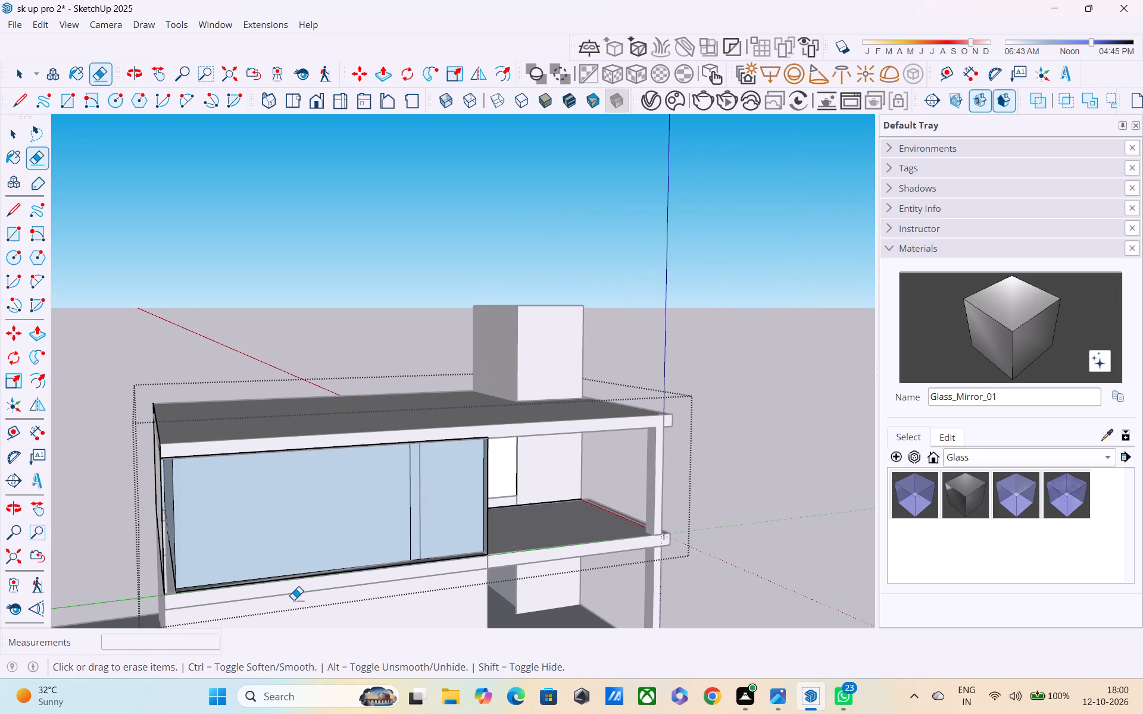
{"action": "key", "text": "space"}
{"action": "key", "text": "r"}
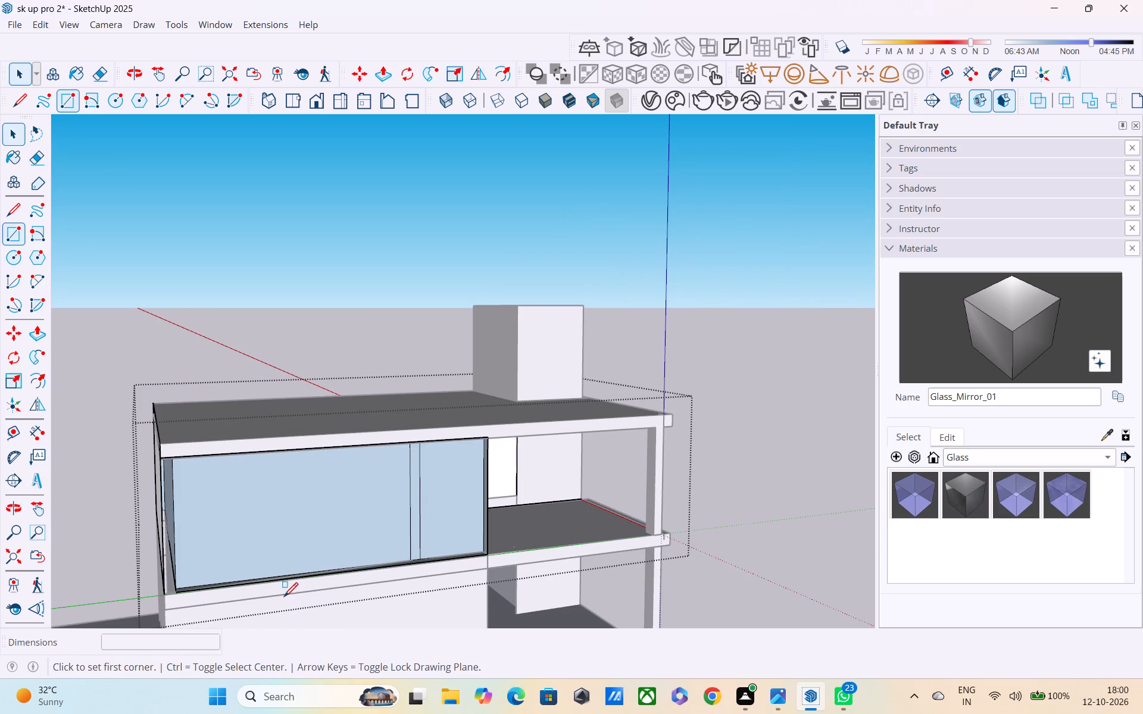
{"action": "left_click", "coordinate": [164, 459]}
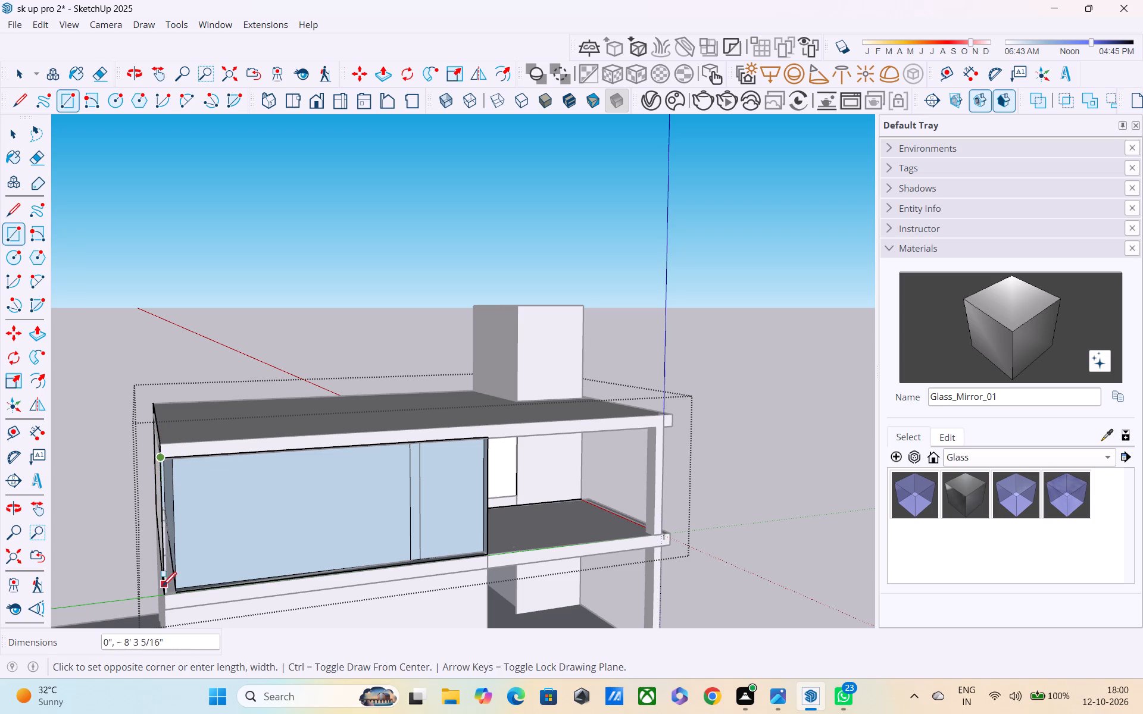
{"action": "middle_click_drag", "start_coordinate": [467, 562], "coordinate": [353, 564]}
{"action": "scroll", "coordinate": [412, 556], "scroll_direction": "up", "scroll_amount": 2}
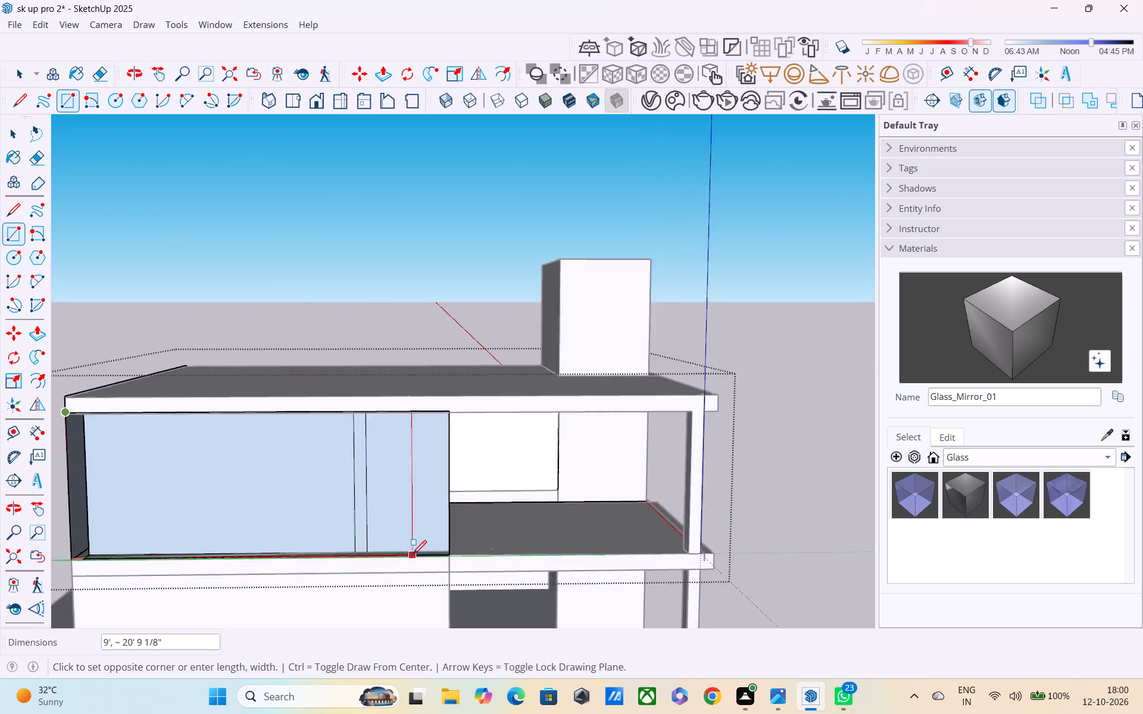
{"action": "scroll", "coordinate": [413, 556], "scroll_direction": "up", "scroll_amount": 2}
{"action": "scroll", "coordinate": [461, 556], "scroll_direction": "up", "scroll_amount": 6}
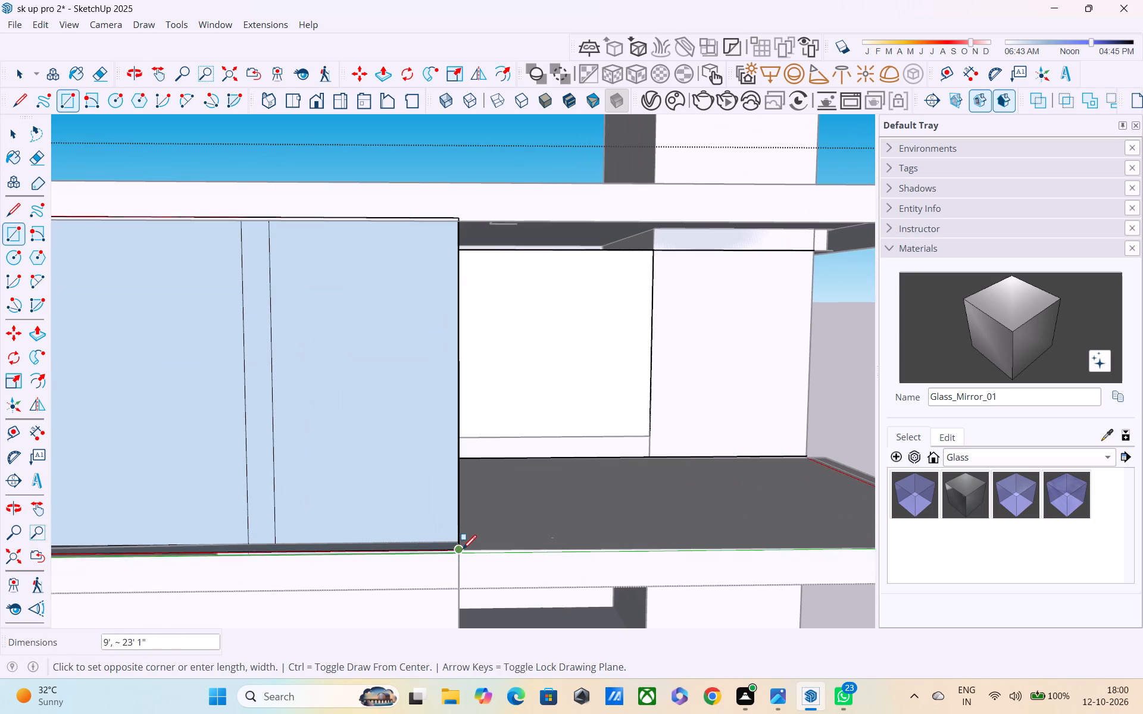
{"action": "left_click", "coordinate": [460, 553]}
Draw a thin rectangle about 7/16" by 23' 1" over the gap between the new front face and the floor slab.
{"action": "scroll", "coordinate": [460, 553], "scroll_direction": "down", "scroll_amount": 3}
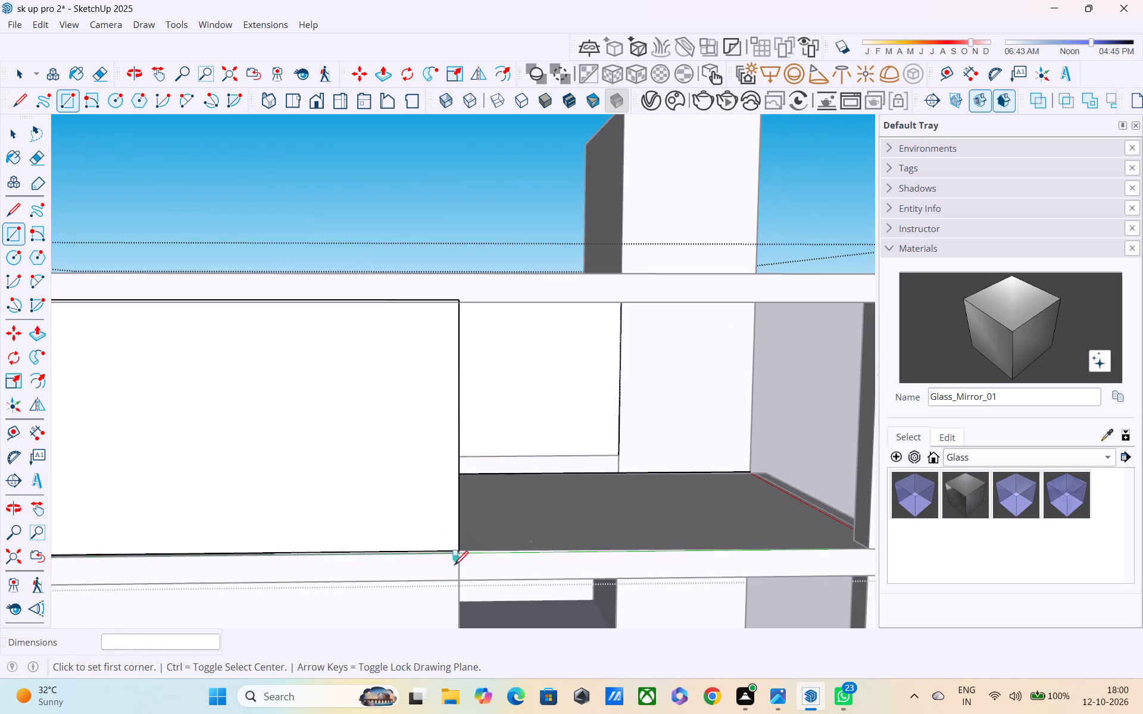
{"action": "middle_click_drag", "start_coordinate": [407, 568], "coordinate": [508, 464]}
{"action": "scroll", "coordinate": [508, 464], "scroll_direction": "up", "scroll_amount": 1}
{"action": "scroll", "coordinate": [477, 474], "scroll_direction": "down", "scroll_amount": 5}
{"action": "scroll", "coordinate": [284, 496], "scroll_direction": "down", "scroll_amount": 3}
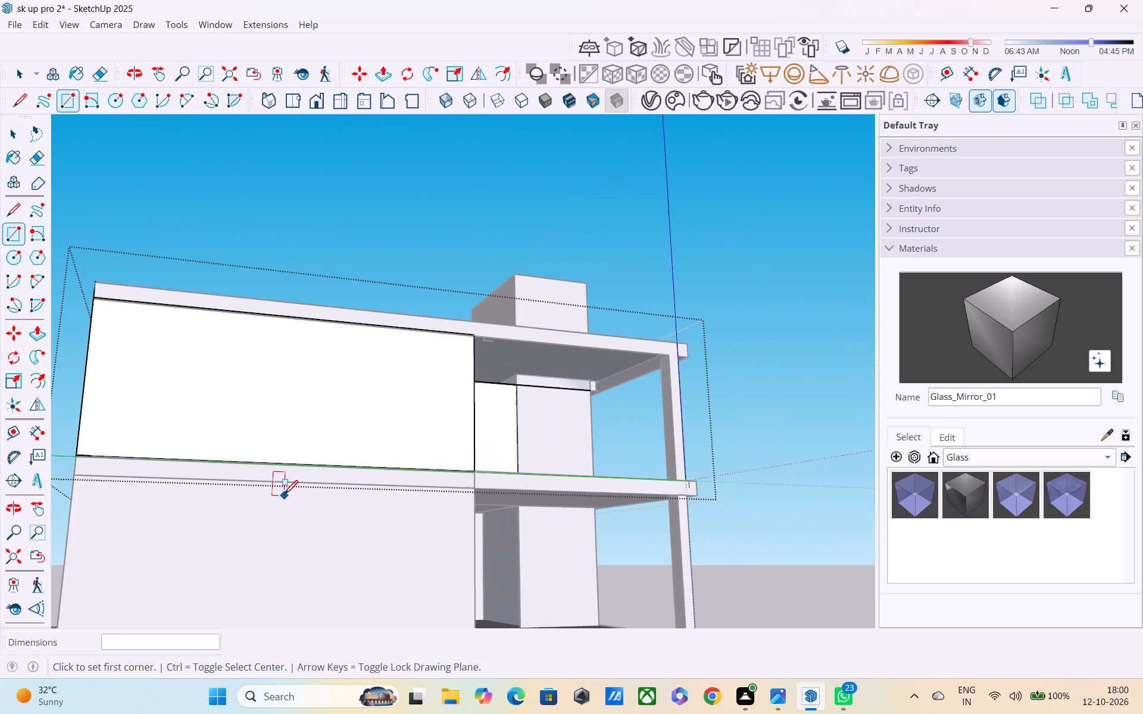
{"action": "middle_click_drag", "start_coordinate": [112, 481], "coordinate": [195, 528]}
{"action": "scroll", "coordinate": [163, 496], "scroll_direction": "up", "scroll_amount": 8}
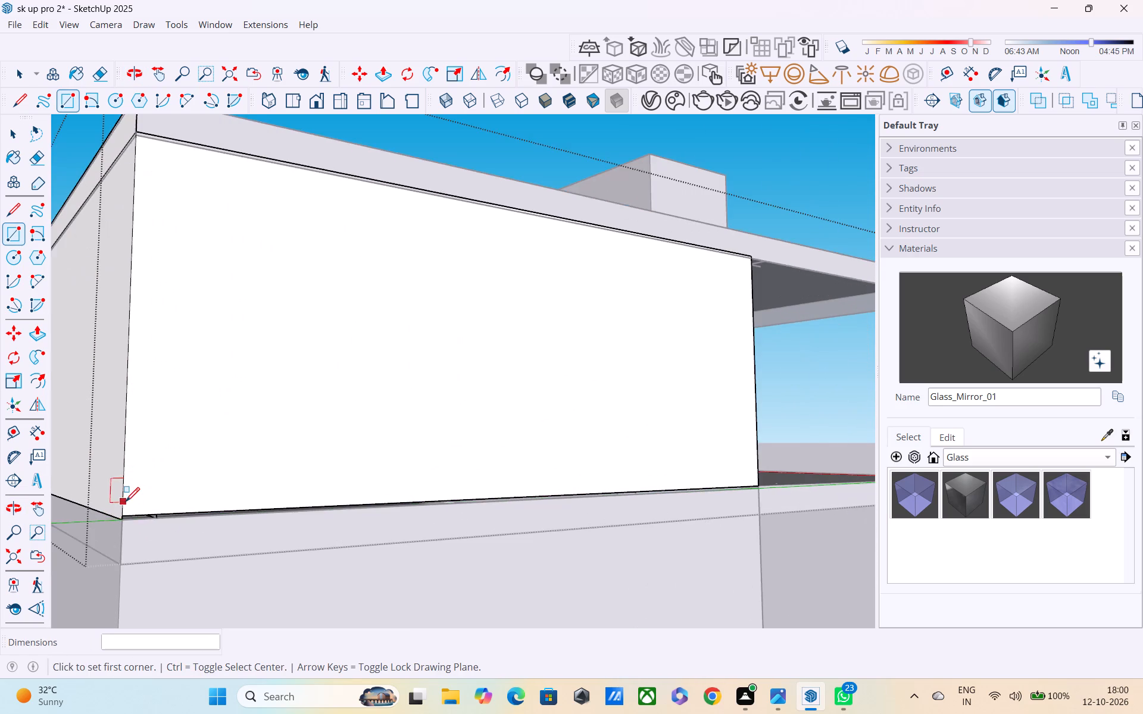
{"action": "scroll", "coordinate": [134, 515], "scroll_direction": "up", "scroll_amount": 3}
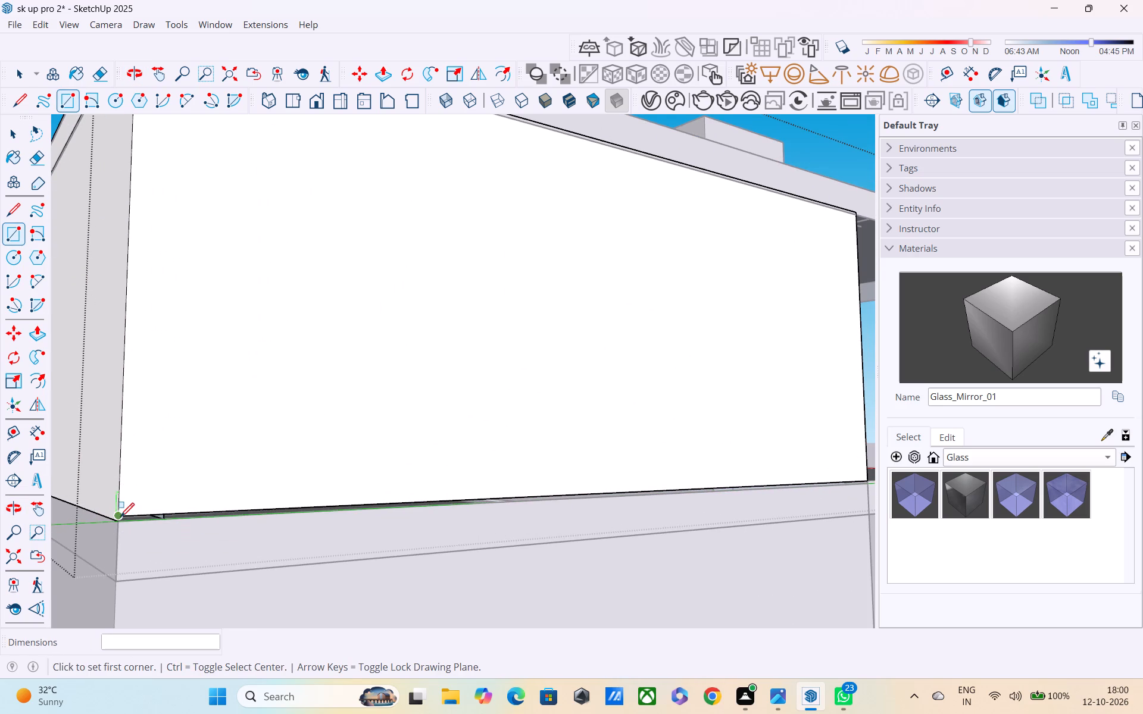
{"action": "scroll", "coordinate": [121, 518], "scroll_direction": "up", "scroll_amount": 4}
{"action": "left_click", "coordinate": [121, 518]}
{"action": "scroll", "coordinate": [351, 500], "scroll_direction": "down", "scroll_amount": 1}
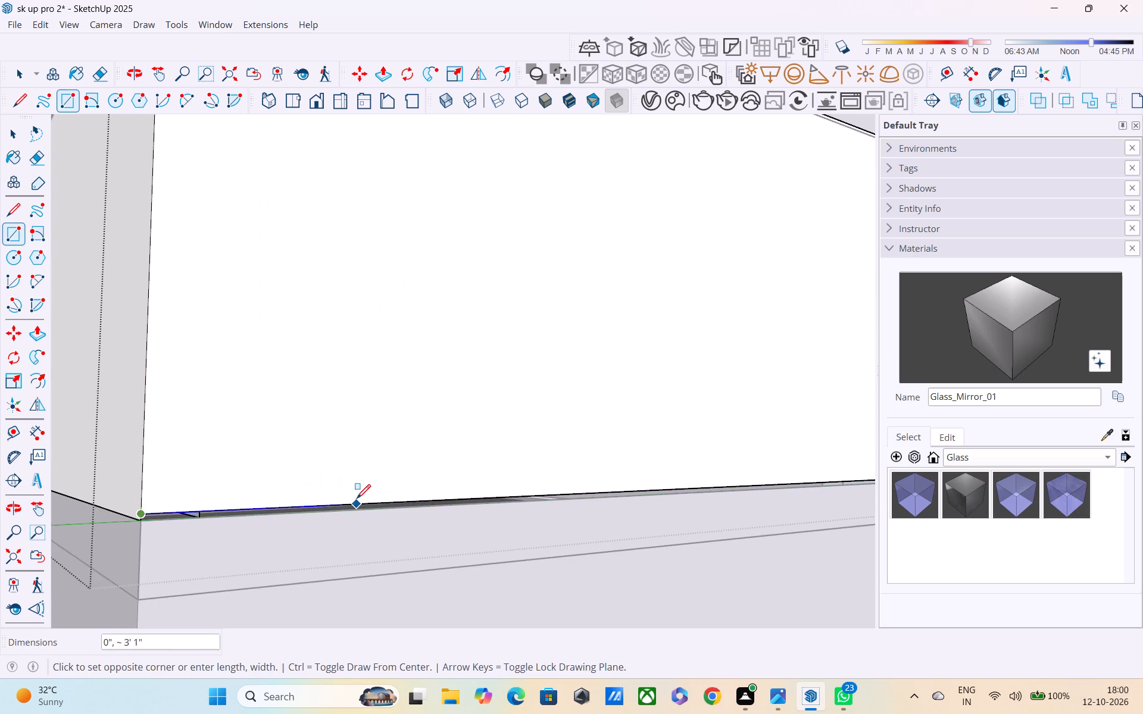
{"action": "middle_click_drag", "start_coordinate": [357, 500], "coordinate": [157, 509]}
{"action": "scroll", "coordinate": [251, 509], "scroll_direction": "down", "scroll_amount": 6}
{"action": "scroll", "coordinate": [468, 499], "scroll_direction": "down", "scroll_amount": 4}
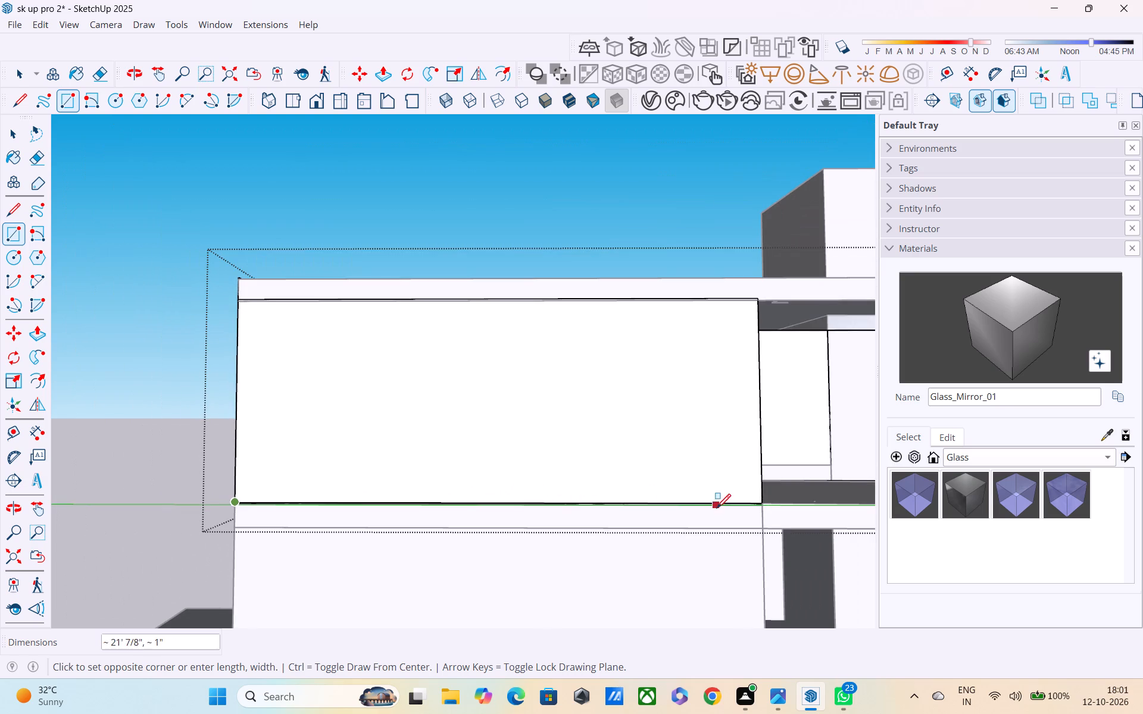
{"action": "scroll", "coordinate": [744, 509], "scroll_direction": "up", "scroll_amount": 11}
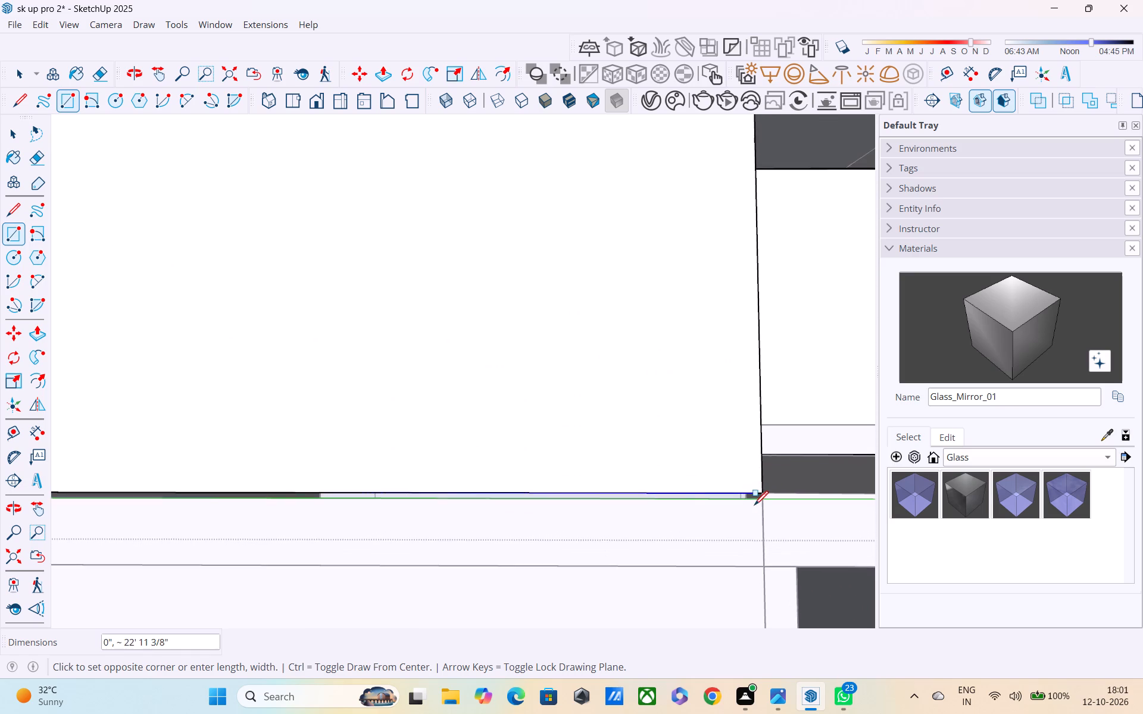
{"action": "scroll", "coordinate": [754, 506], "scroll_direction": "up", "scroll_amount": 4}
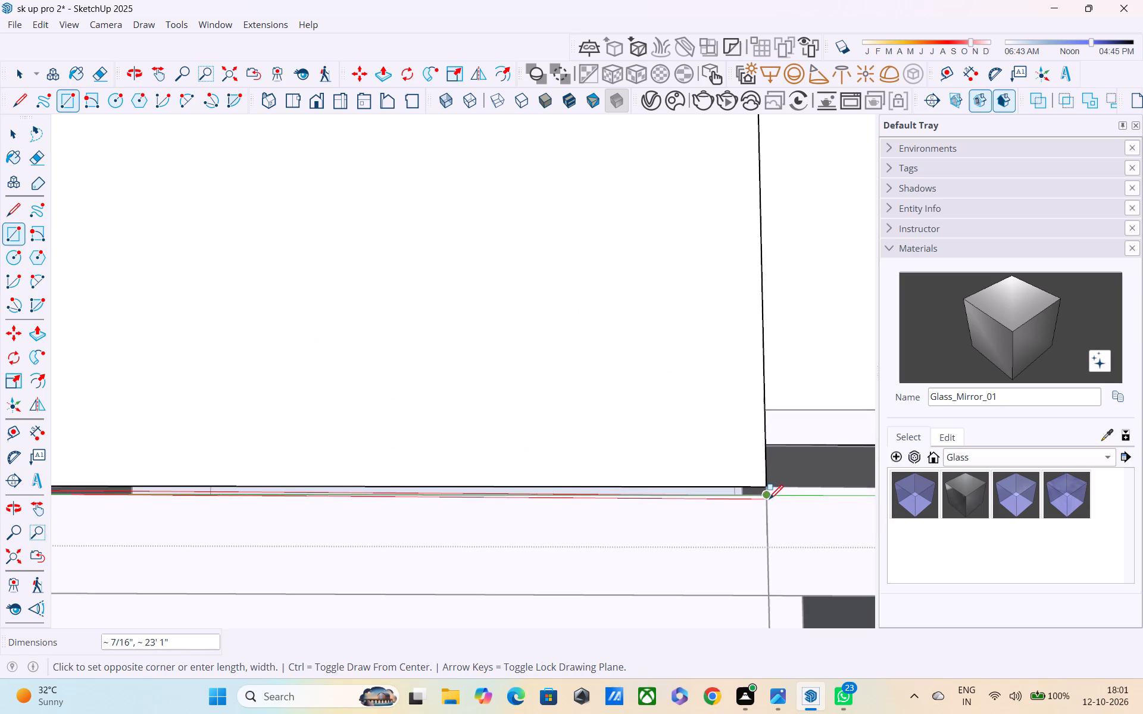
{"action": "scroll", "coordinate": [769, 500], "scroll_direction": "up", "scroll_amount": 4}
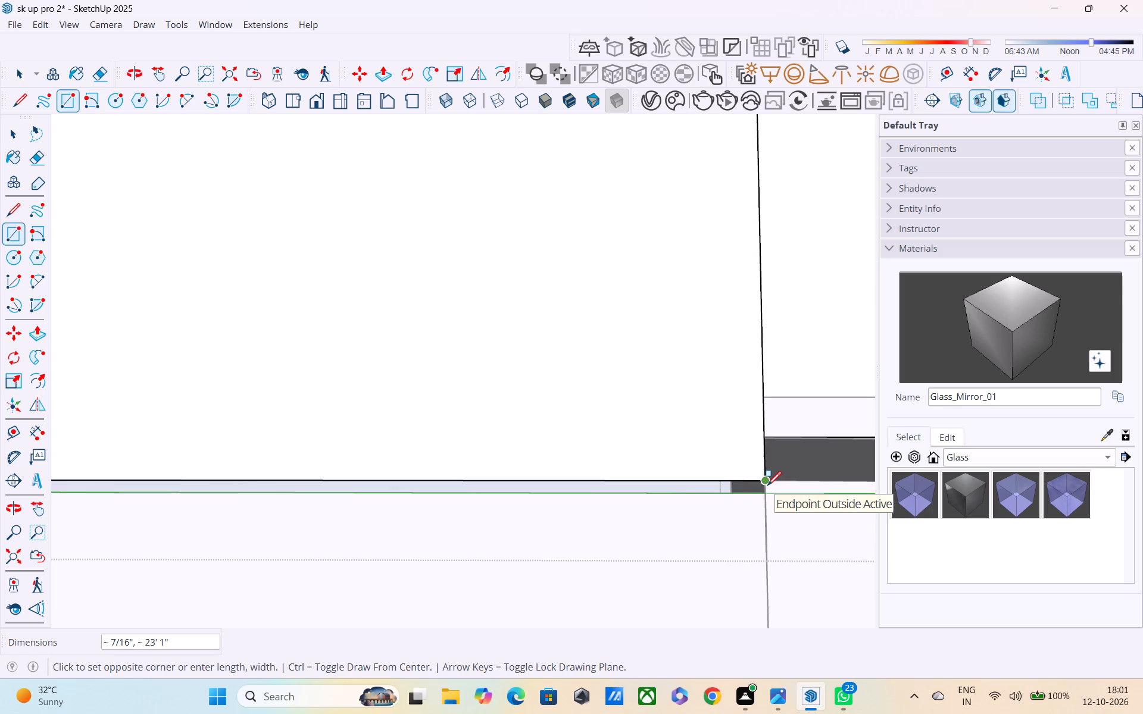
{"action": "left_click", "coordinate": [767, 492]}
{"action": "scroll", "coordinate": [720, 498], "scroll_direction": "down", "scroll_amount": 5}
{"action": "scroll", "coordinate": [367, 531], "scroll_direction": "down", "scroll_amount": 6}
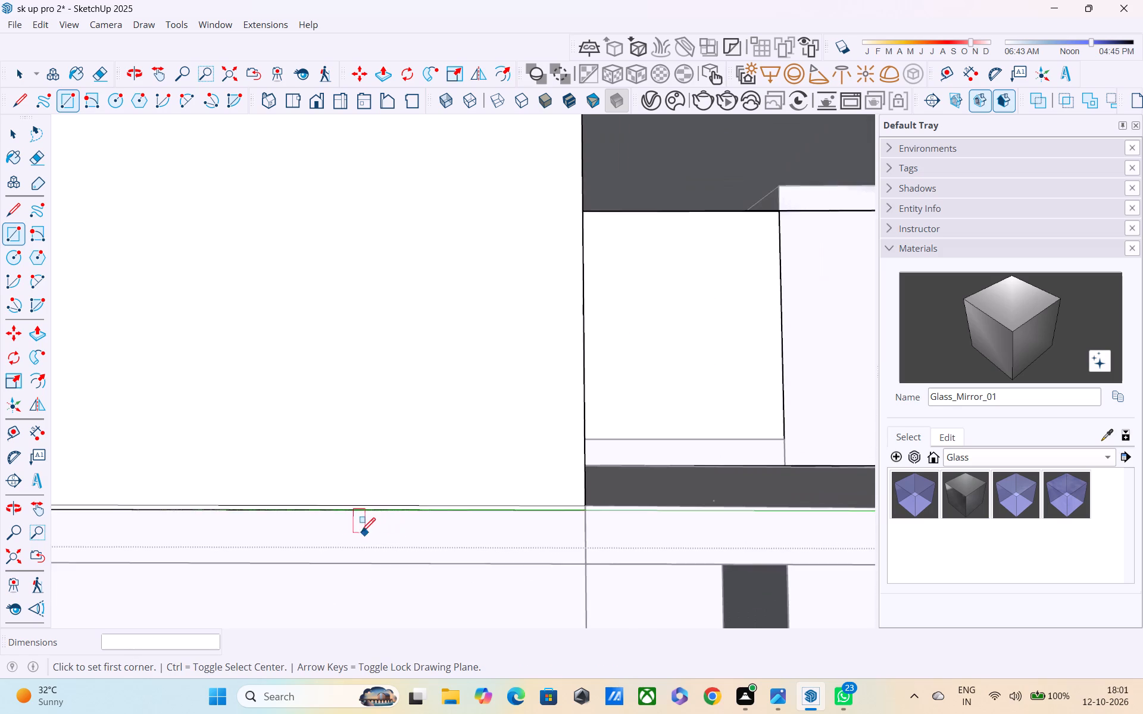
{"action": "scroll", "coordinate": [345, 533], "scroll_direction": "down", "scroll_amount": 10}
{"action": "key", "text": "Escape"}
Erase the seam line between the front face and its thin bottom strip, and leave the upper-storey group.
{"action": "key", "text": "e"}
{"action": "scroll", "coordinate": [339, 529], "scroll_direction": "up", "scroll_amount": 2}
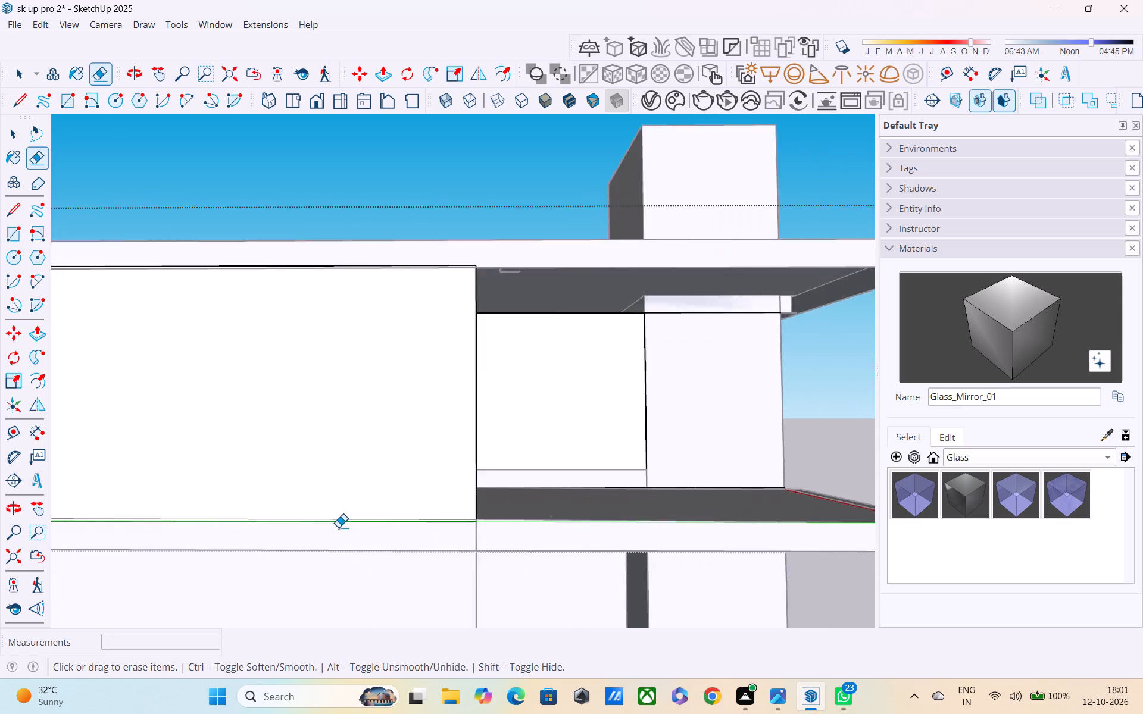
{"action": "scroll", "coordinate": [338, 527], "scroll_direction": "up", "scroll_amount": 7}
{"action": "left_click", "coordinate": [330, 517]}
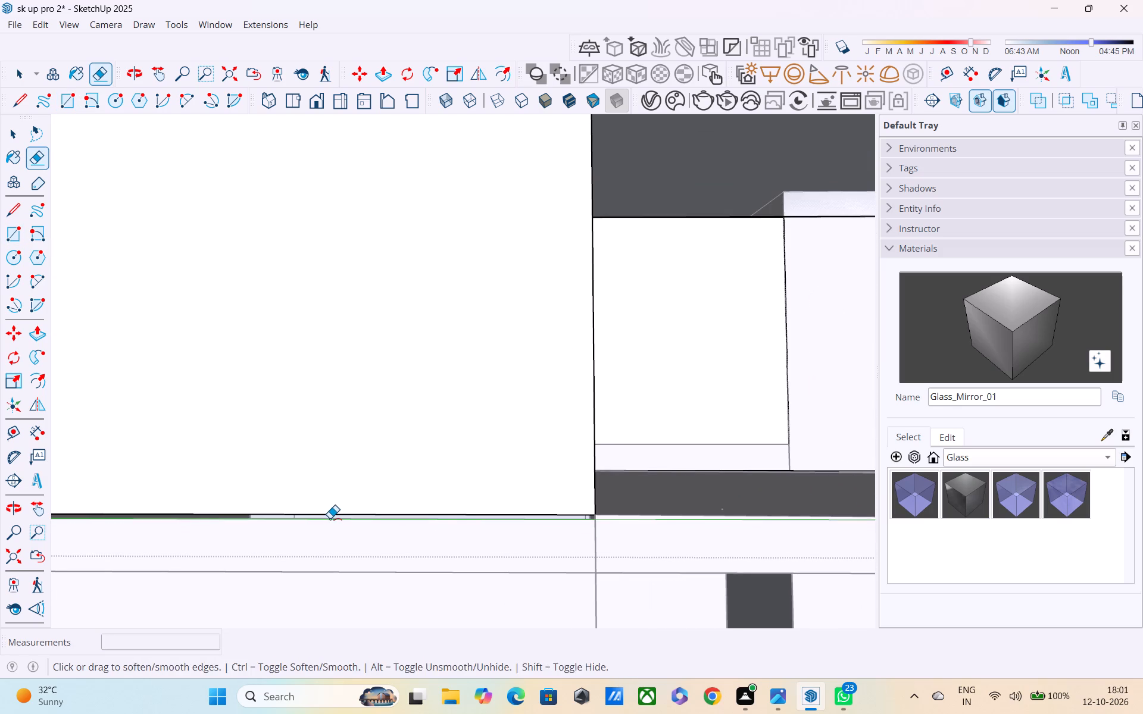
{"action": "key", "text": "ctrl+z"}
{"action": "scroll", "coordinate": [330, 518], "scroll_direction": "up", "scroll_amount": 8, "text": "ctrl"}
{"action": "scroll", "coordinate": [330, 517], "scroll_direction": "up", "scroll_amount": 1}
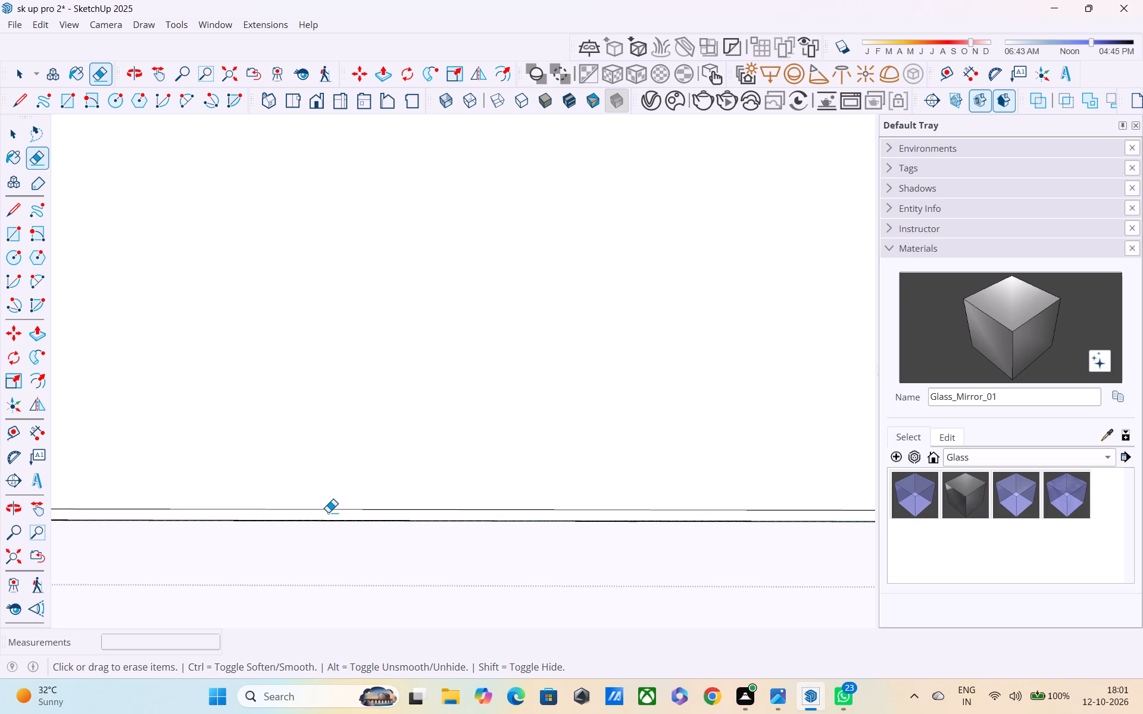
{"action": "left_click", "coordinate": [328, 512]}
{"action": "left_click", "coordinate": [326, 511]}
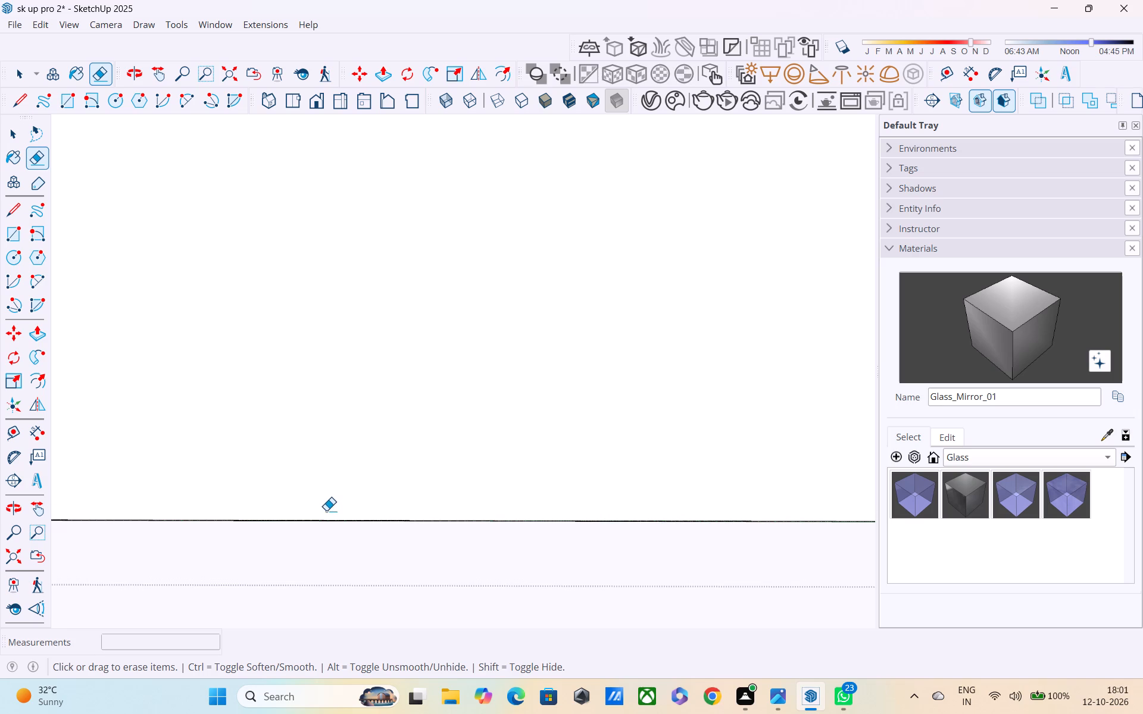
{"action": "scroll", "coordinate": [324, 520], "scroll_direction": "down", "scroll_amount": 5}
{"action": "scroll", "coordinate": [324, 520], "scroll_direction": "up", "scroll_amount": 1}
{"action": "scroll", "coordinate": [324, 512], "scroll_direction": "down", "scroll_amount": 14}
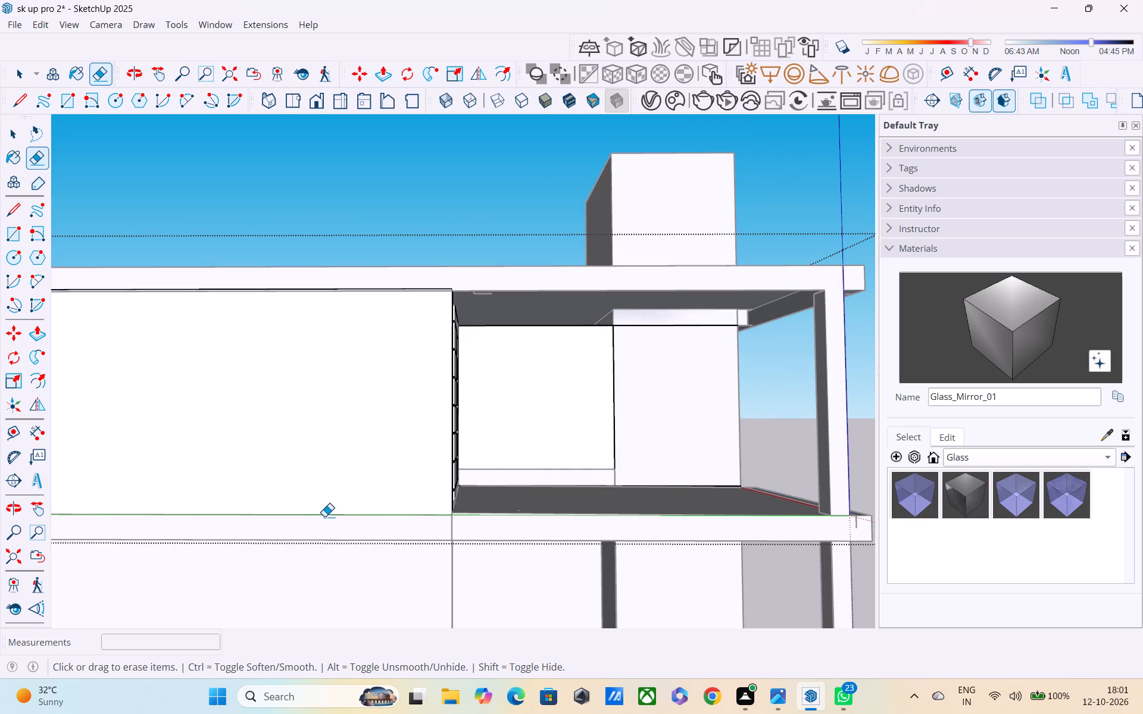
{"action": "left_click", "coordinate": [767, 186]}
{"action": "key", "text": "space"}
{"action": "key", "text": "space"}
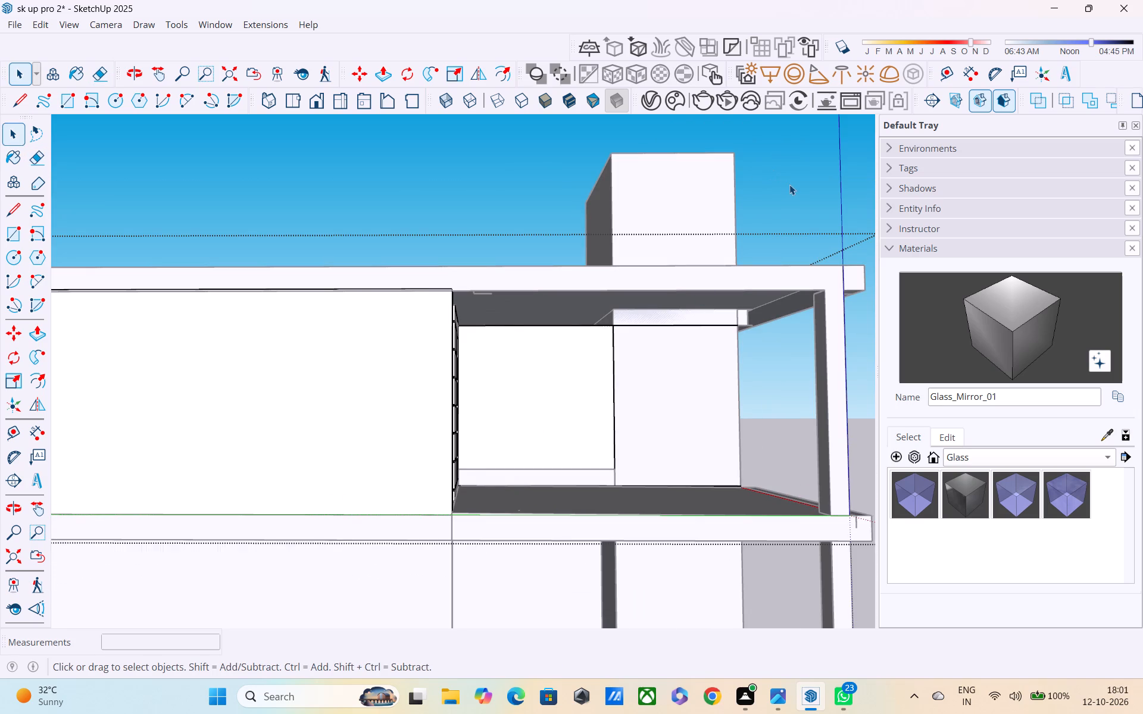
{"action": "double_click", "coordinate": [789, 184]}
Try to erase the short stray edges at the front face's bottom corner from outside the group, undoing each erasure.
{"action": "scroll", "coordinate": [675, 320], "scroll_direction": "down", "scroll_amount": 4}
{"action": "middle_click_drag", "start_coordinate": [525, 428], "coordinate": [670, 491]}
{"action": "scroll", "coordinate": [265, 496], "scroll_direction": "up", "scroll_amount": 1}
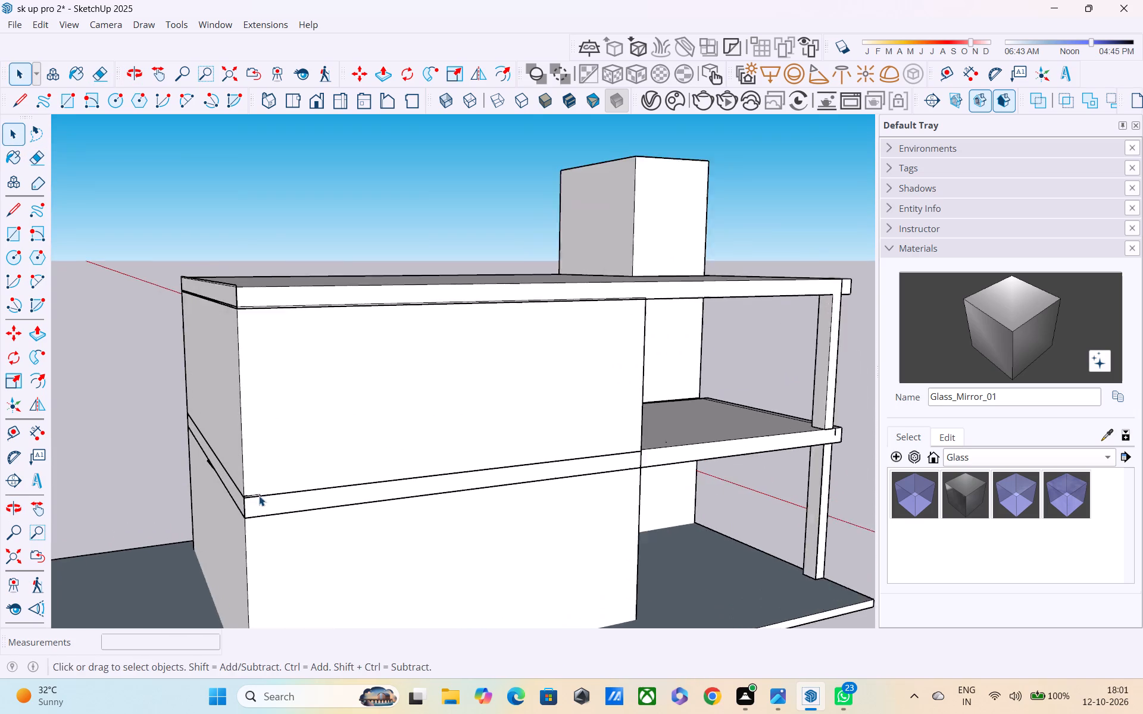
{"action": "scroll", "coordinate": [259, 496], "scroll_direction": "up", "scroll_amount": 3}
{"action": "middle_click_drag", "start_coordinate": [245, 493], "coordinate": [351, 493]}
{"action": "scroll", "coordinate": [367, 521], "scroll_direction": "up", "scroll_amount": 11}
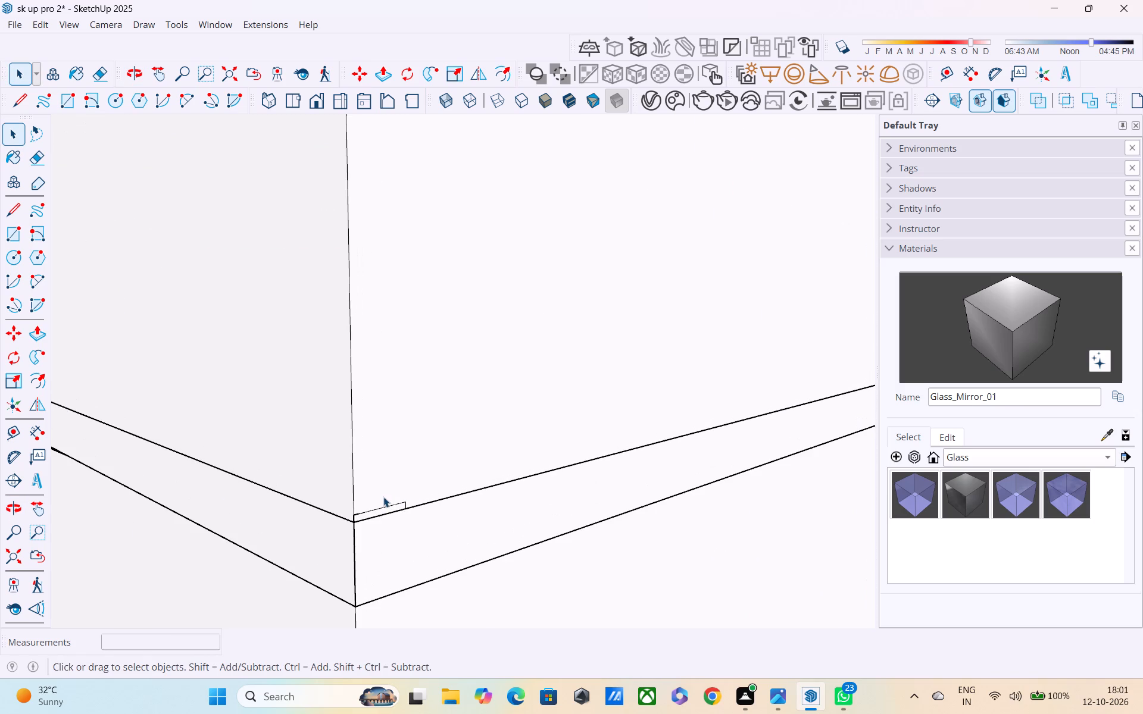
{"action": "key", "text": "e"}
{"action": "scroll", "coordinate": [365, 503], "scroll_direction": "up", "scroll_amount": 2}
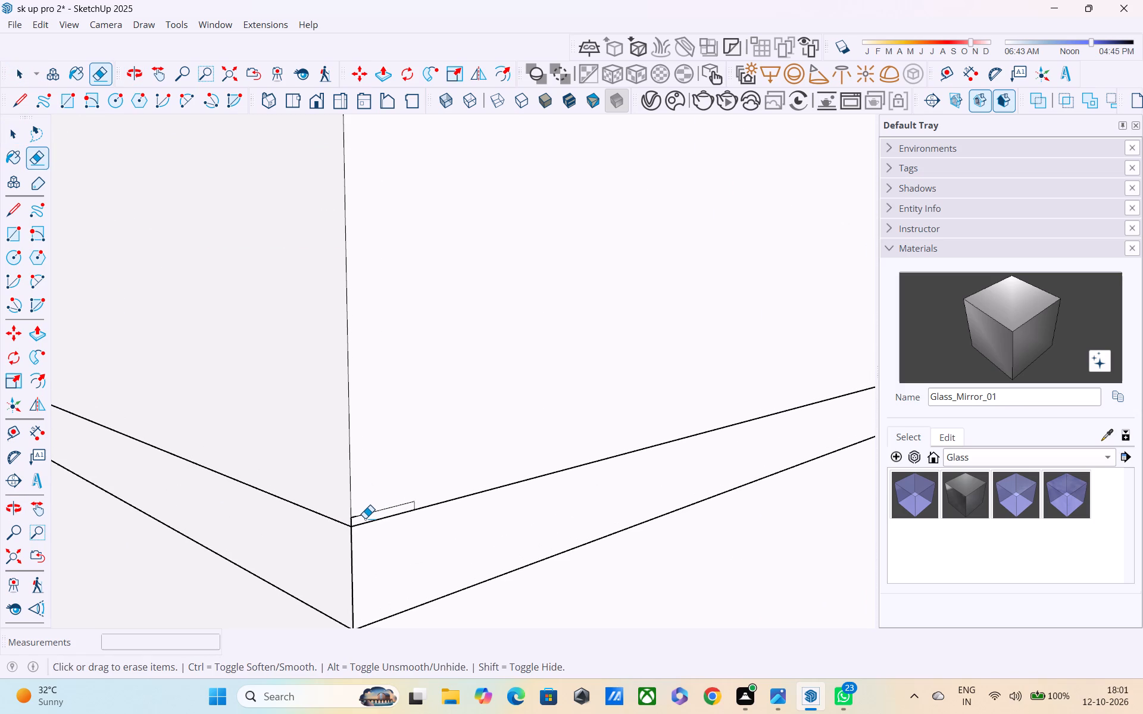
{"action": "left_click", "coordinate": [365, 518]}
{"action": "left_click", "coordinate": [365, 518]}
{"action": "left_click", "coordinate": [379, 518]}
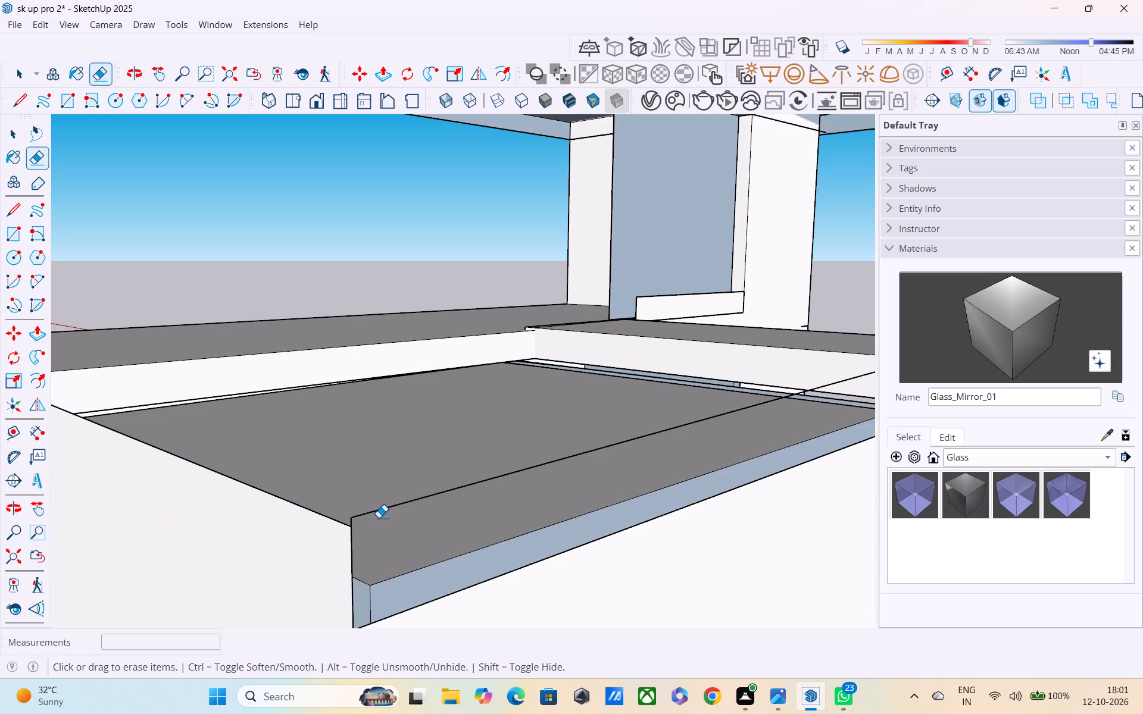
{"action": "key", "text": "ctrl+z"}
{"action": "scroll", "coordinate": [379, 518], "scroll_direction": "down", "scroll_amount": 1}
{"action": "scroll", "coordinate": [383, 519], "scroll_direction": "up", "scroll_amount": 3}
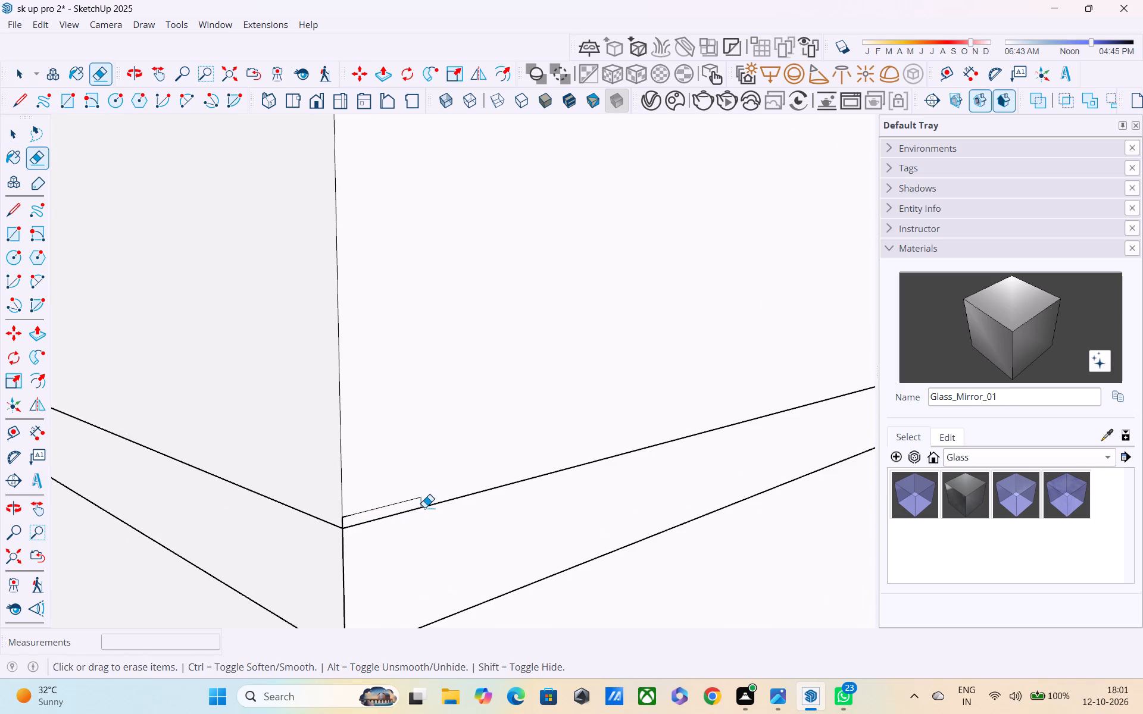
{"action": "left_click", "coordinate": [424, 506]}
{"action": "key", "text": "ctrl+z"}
Reopen the upper-storey wall group and erase the short stray edge and small vertical tick at the front face's bottom corner.
{"action": "key", "text": "space"}
{"action": "double_click", "coordinate": [419, 469]}
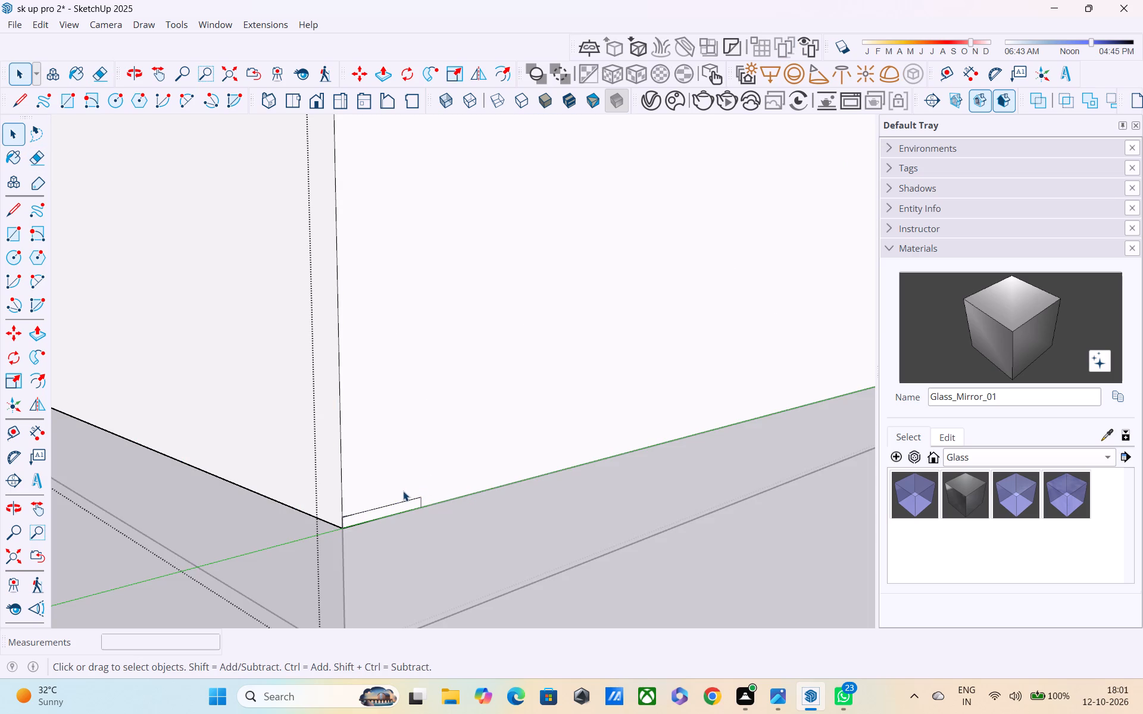
{"action": "key", "text": "e"}
{"action": "left_click", "coordinate": [386, 509]}
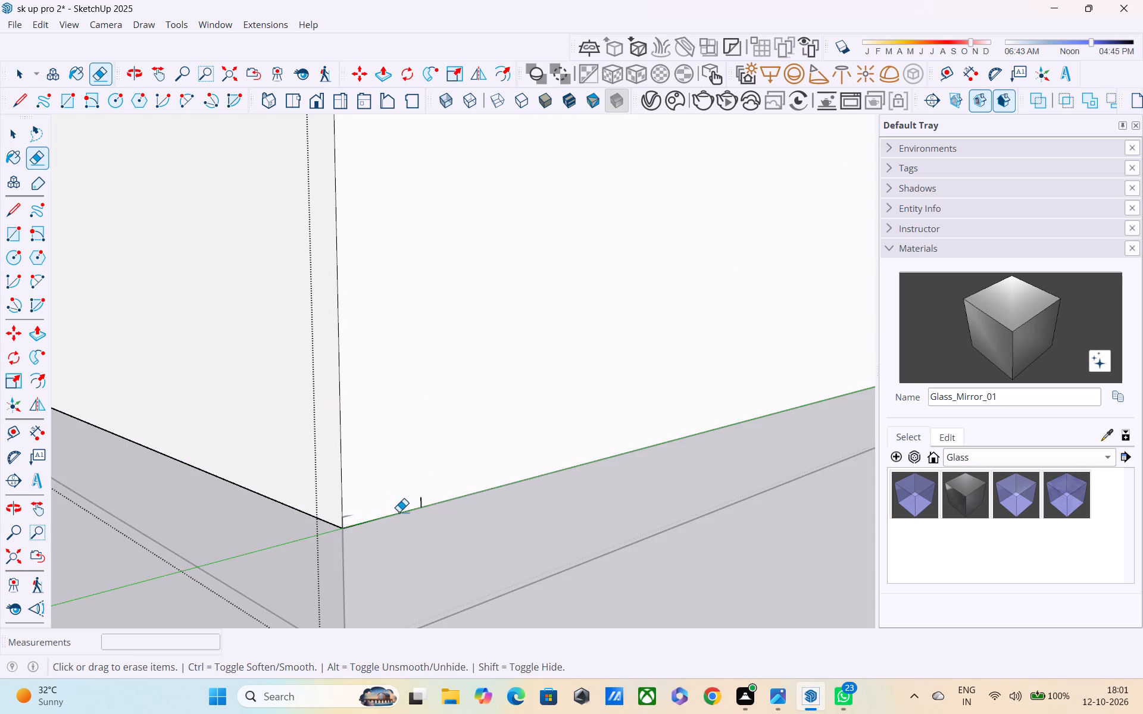
{"action": "left_click", "coordinate": [423, 502]}
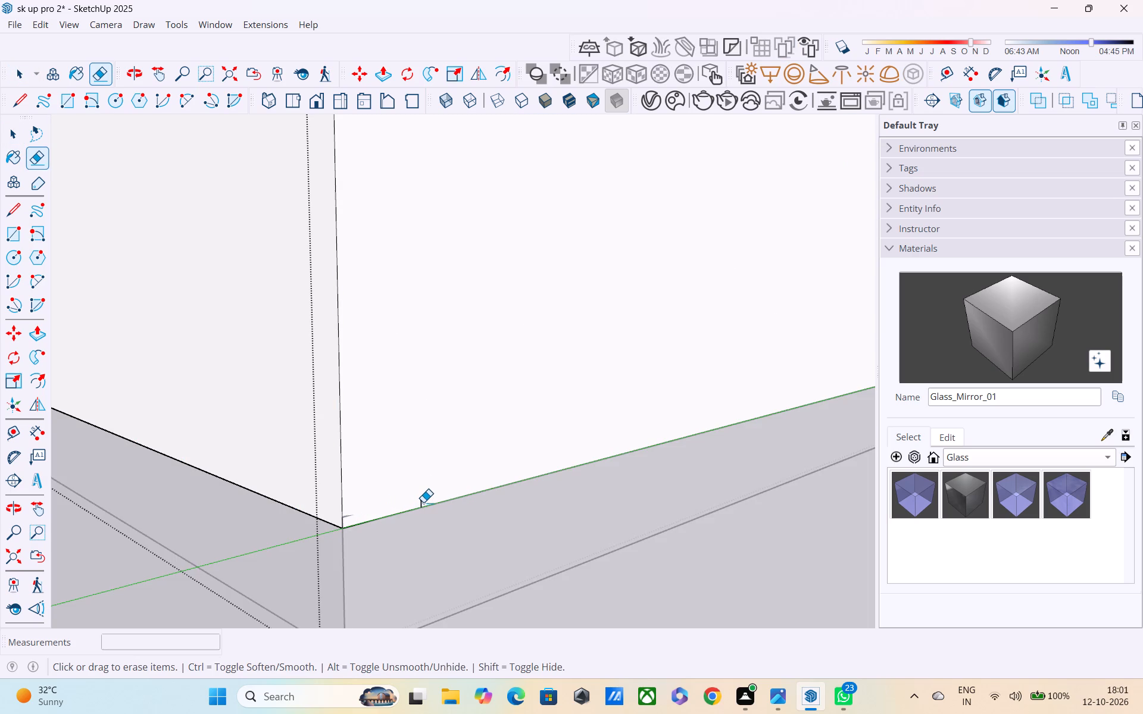
{"action": "left_click", "coordinate": [424, 504]}
{"action": "left_click", "coordinate": [424, 503]}
{"action": "left_click", "coordinate": [423, 505]}
{"action": "scroll", "coordinate": [354, 513], "scroll_direction": "up", "scroll_amount": 3}
{"action": "scroll", "coordinate": [354, 513], "scroll_direction": "down", "scroll_amount": 5}
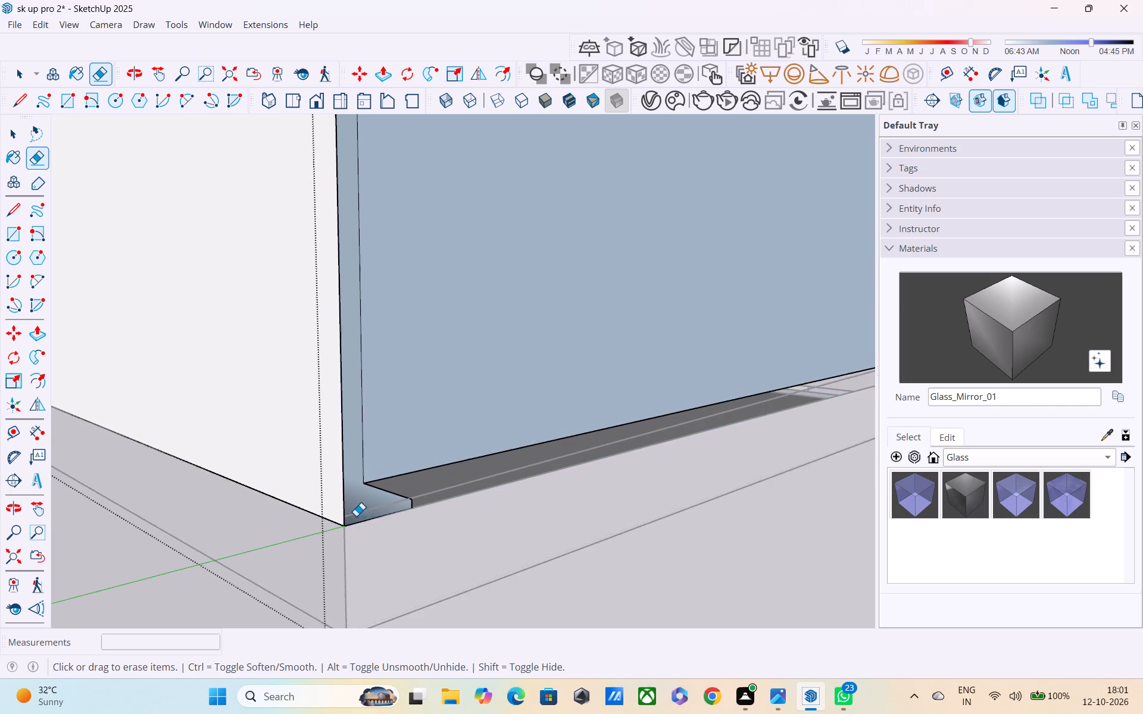
Draw a rectangle about 9" by 22' 4" across the open bottom between the glazing and the upper-storey front wall.
{"action": "scroll", "coordinate": [367, 516], "scroll_direction": "down", "scroll_amount": 4}
{"action": "middle_click_drag", "start_coordinate": [435, 516], "coordinate": [299, 602]}
{"action": "middle_click_drag", "start_coordinate": [301, 543], "coordinate": [289, 617]}
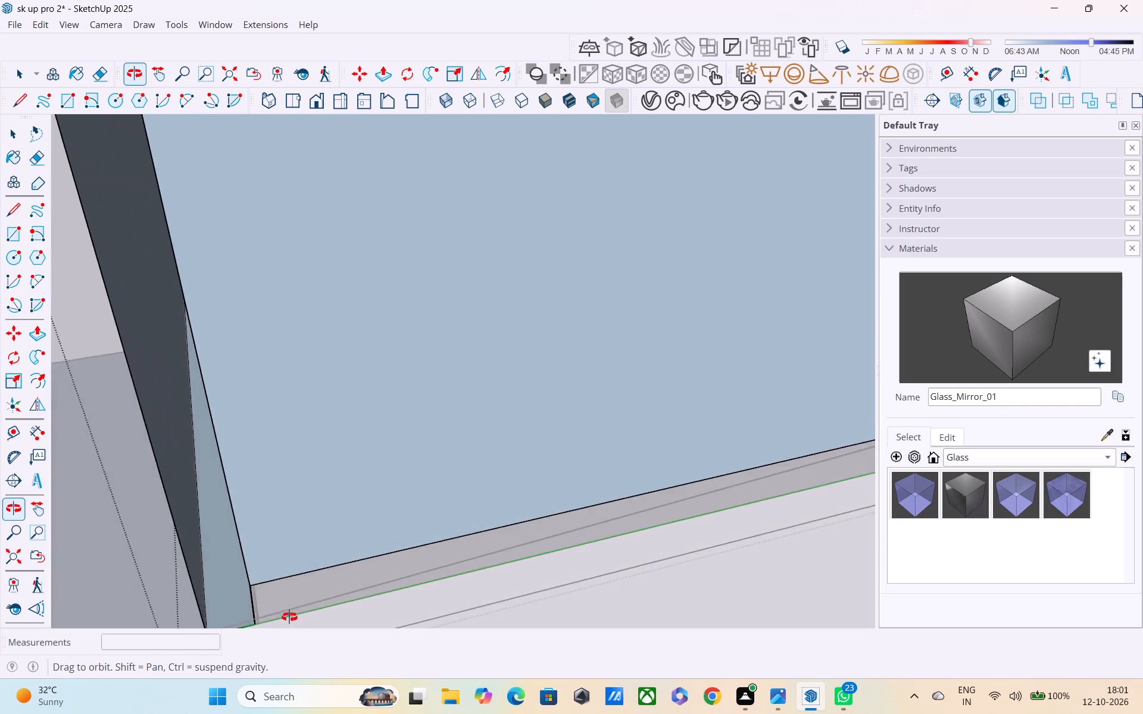
{"action": "middle_click_drag", "start_coordinate": [289, 617], "coordinate": [182, 642]}
{"action": "scroll", "coordinate": [190, 592], "scroll_direction": "down", "scroll_amount": 9}
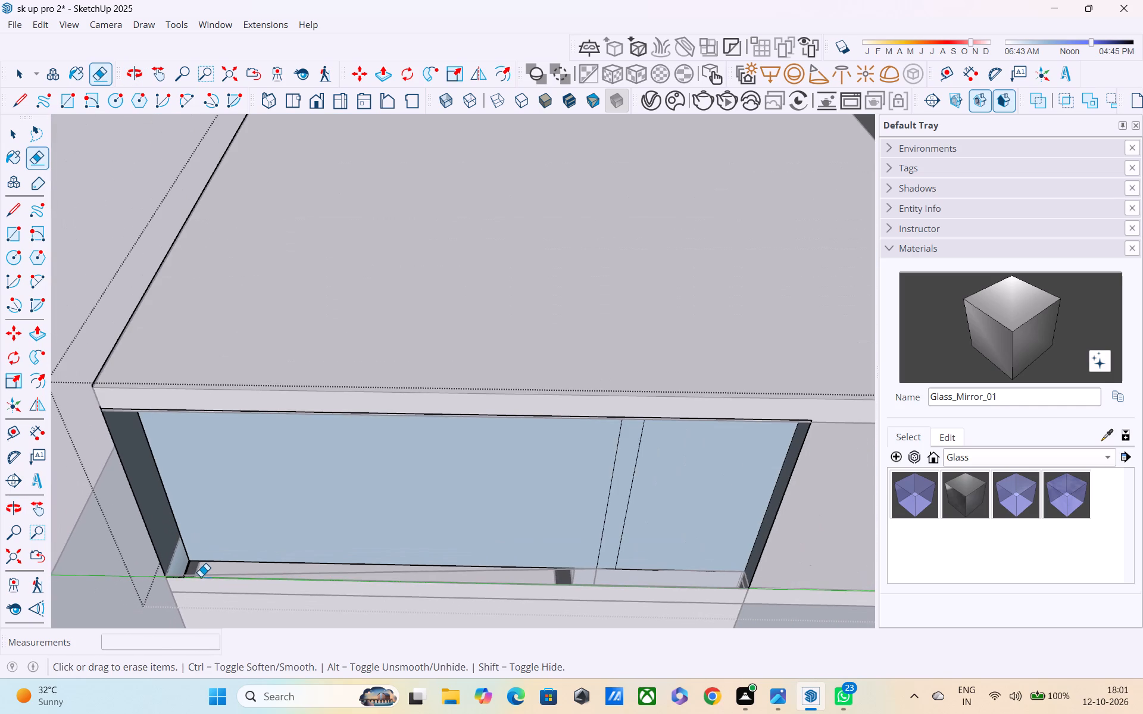
{"action": "key", "text": "r"}
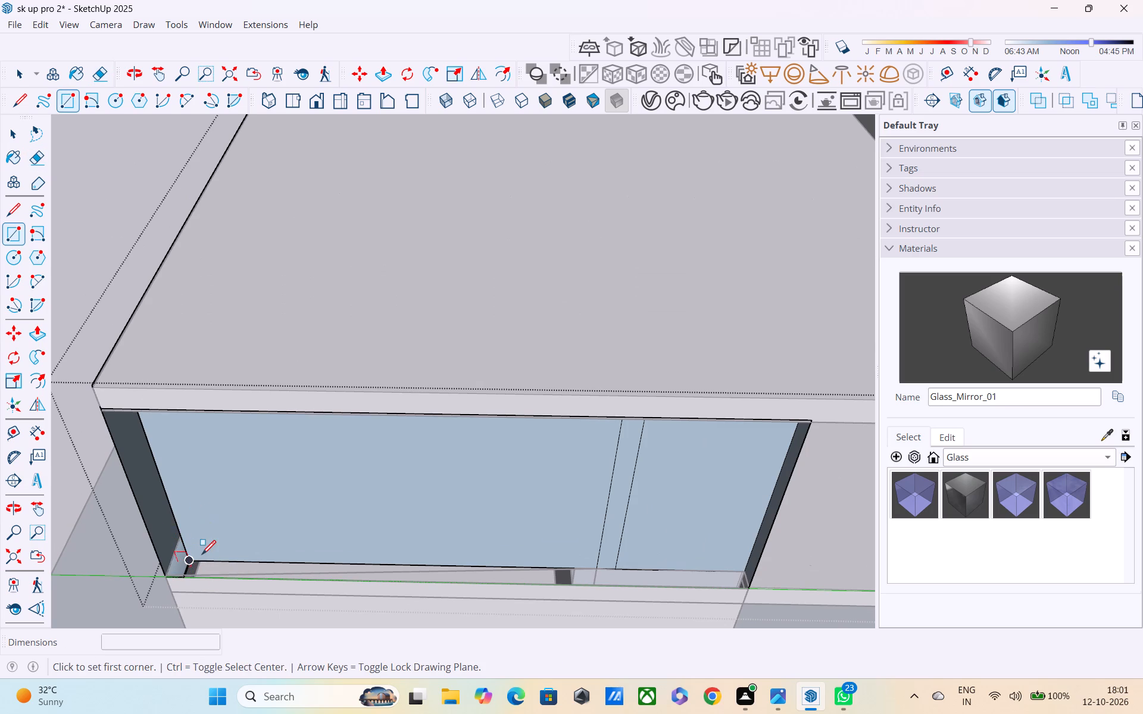
{"action": "scroll", "coordinate": [202, 556], "scroll_direction": "up", "scroll_amount": 6}
{"action": "scroll", "coordinate": [166, 555], "scroll_direction": "down", "scroll_amount": 3}
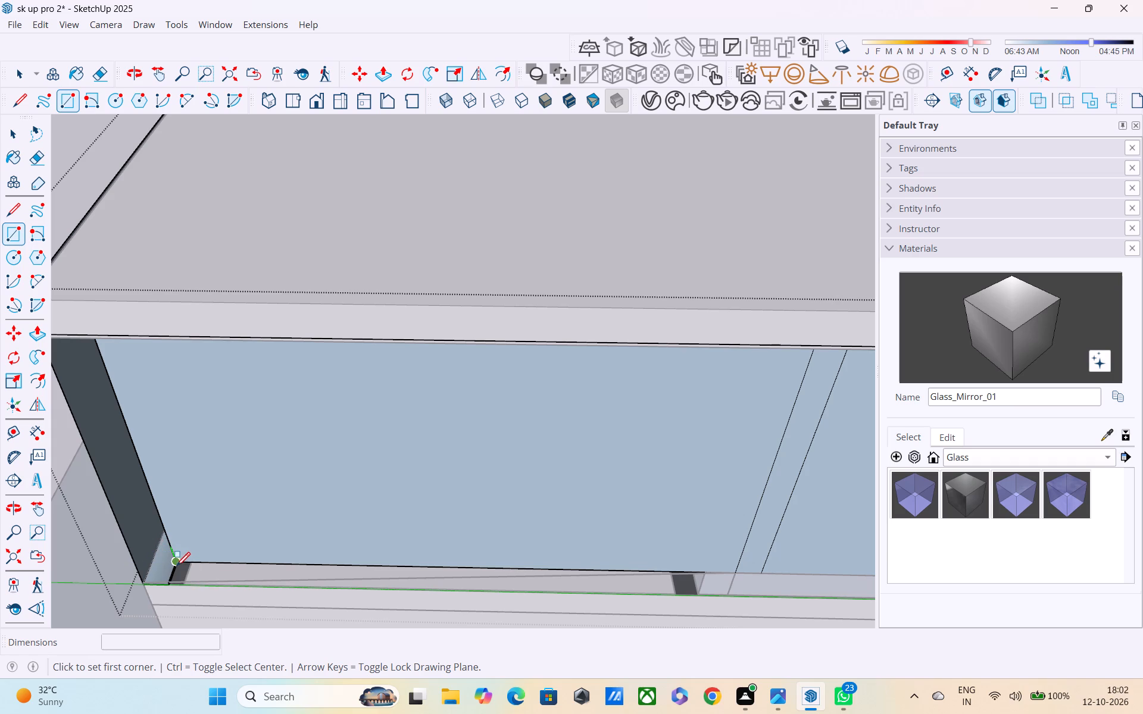
{"action": "left_click", "coordinate": [179, 566]}
{"action": "scroll", "coordinate": [450, 588], "scroll_direction": "down", "scroll_amount": 3}
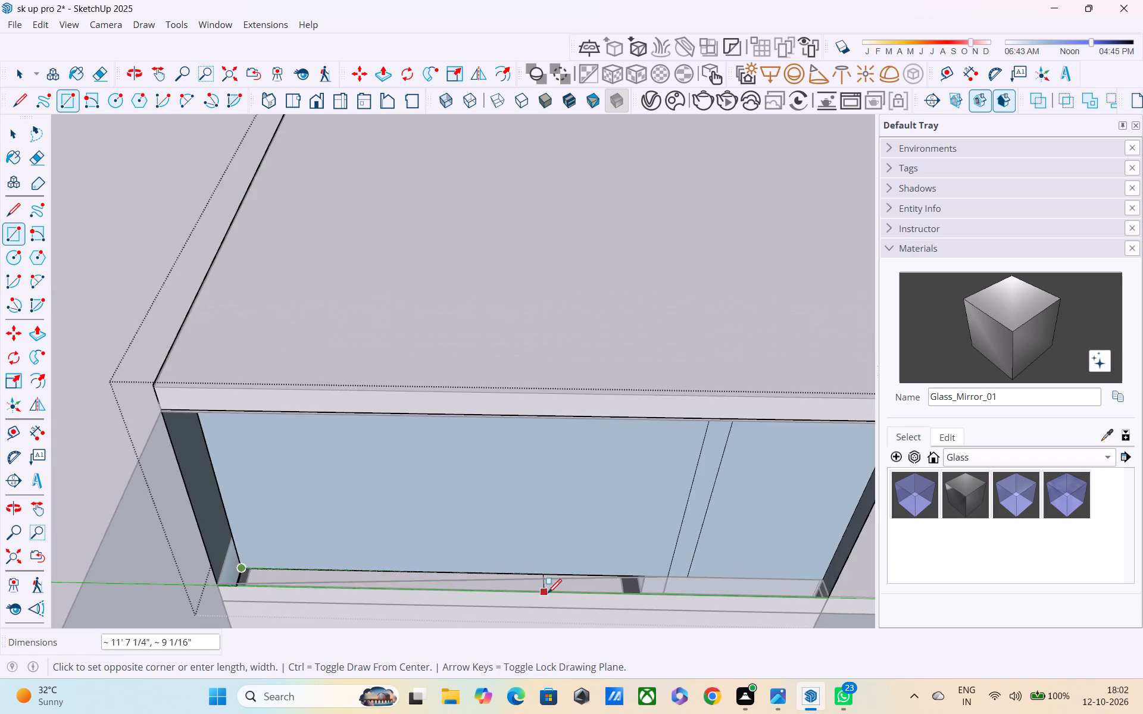
{"action": "scroll", "coordinate": [561, 603], "scroll_direction": "down", "scroll_amount": 3}
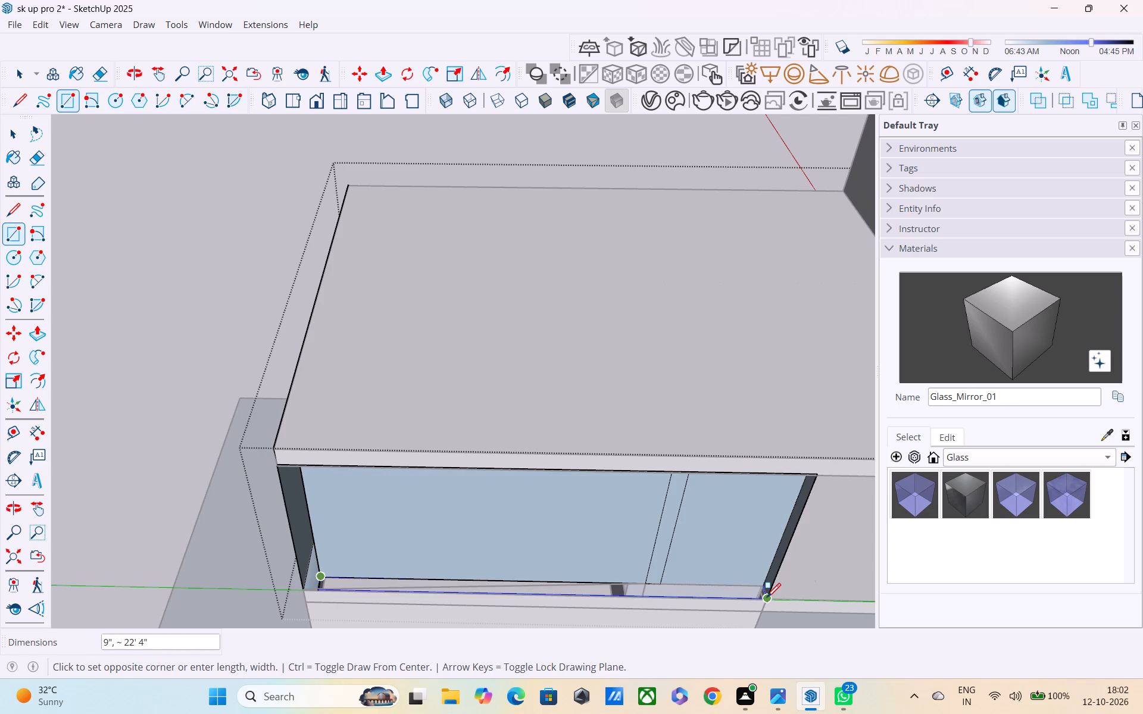
{"action": "left_click", "coordinate": [767, 599]}
Push/Pull the recessed strip under the front face by about 1" to bring it flush with the floor slab.
{"action": "middle_click_drag", "start_coordinate": [645, 591], "coordinate": [608, 411]}
{"action": "scroll", "coordinate": [591, 424], "scroll_direction": "down", "scroll_amount": 5}
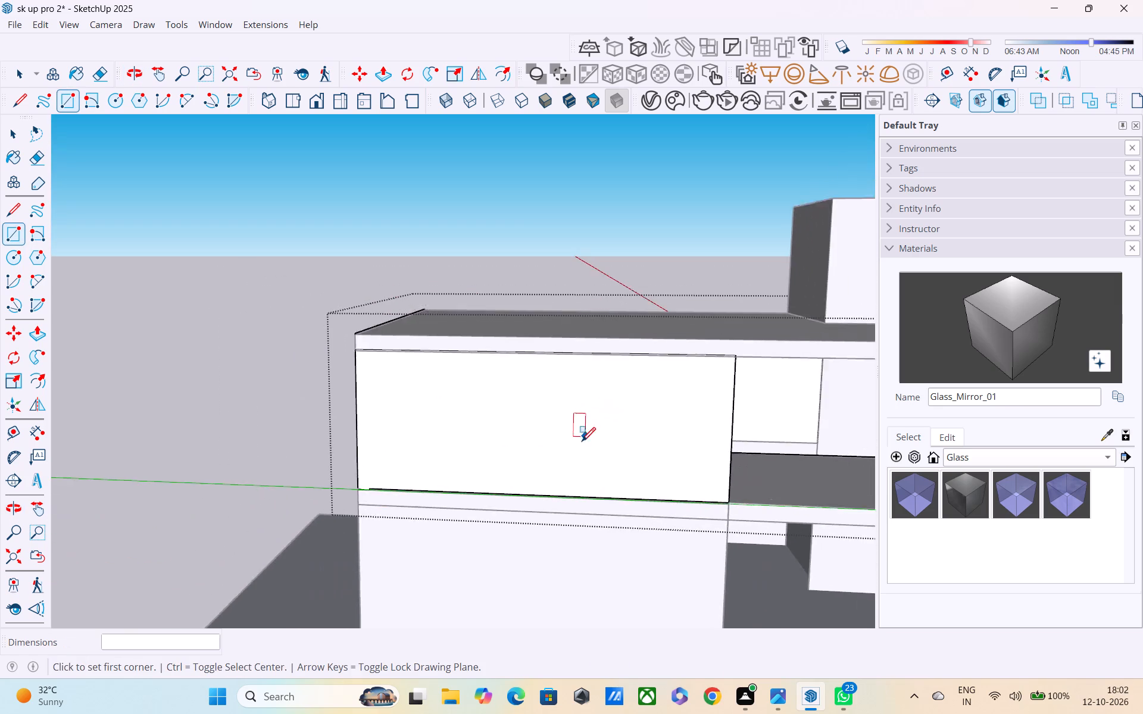
{"action": "middle_click_drag", "start_coordinate": [496, 466], "coordinate": [497, 346]}
{"action": "scroll", "coordinate": [422, 400], "scroll_direction": "up", "scroll_amount": 4}
{"action": "scroll", "coordinate": [401, 454], "scroll_direction": "up", "scroll_amount": 9}
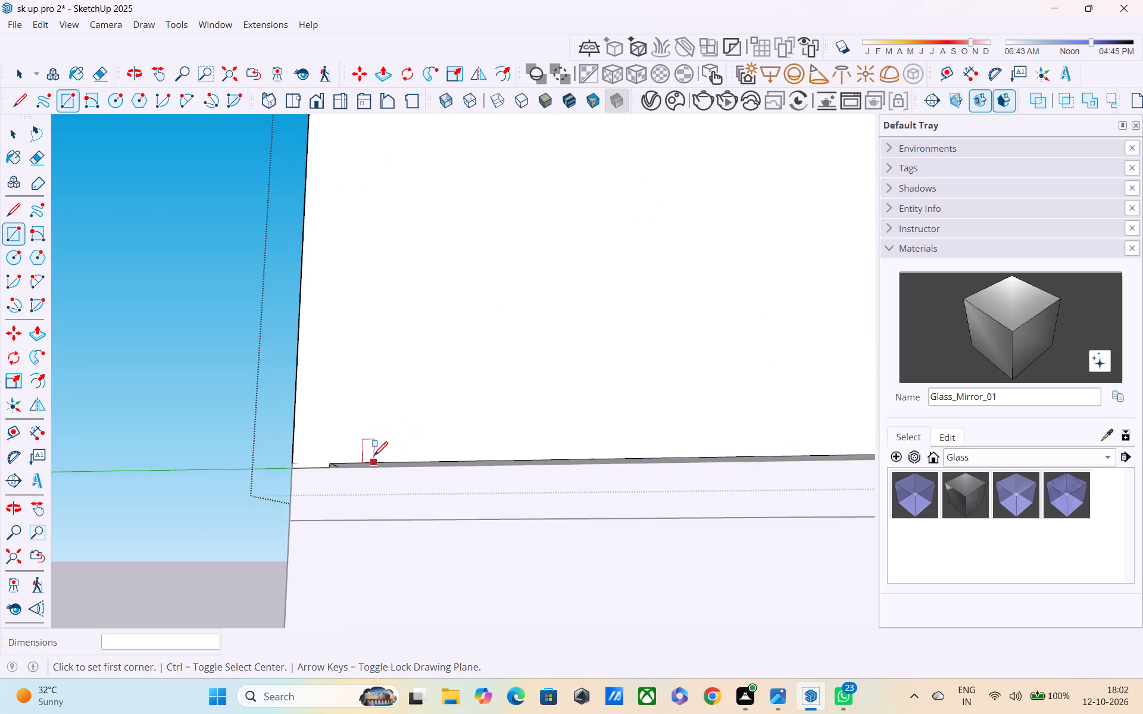
{"action": "scroll", "coordinate": [333, 459], "scroll_direction": "up", "scroll_amount": 2}
{"action": "middle_click_drag", "start_coordinate": [333, 459], "coordinate": [333, 509]}
{"action": "scroll", "coordinate": [332, 510], "scroll_direction": "up", "scroll_amount": 9}
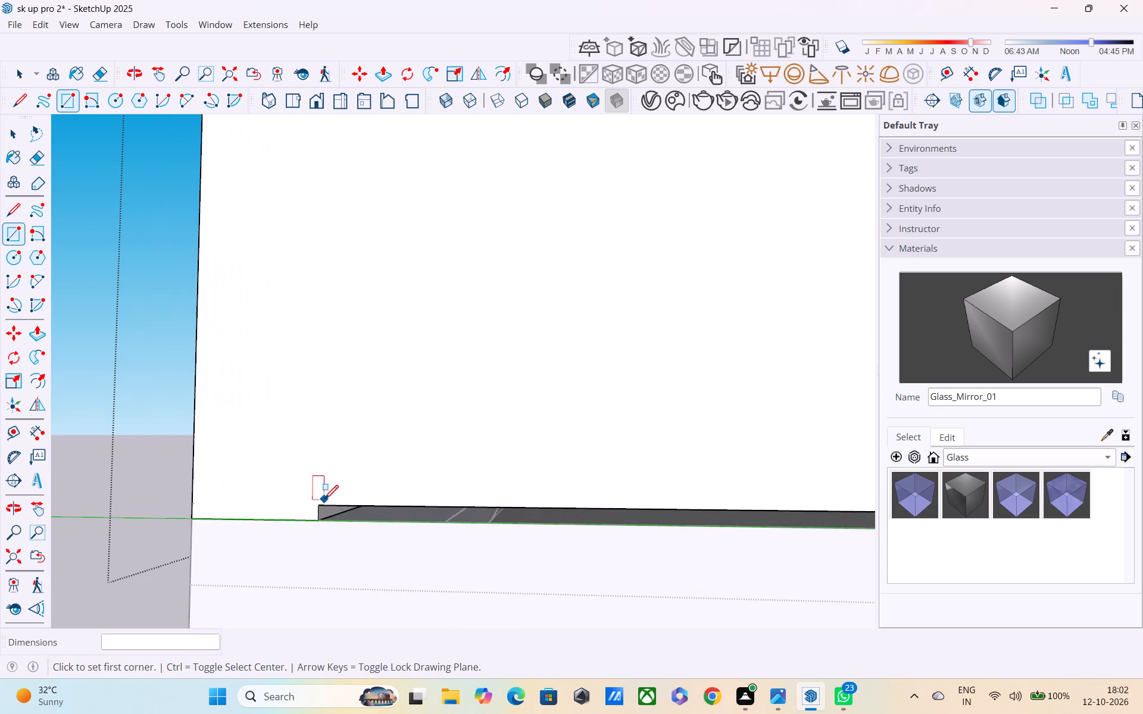
{"action": "middle_click_drag", "start_coordinate": [324, 500], "coordinate": [301, 385]}
{"action": "scroll", "coordinate": [324, 496], "scroll_direction": "up", "scroll_amount": 1}
{"action": "scroll", "coordinate": [327, 471], "scroll_direction": "down", "scroll_amount": 2}
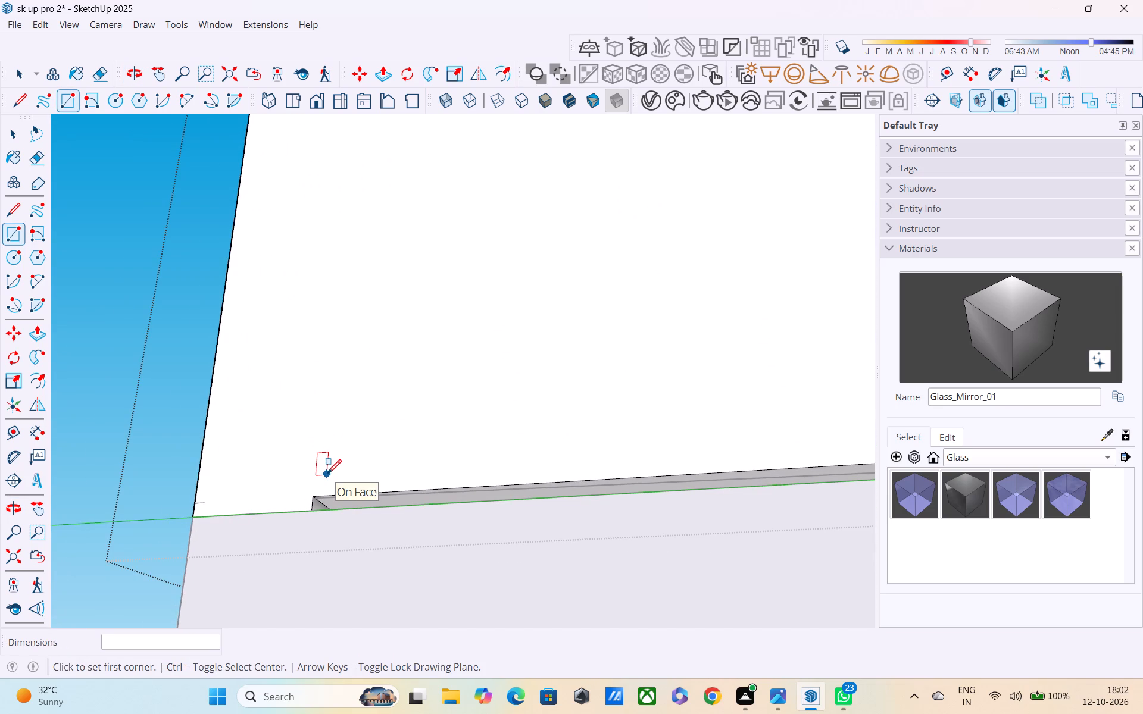
{"action": "scroll", "coordinate": [342, 491], "scroll_direction": "up", "scroll_amount": 2}
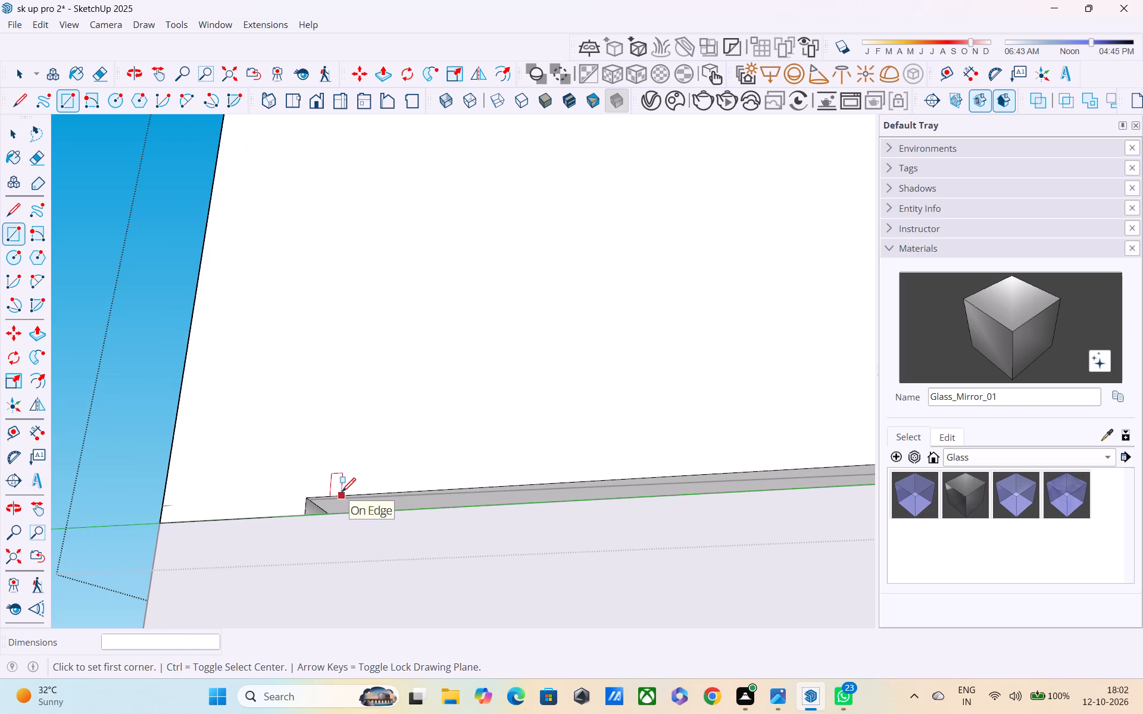
{"action": "key", "text": "space"}
{"action": "key", "text": "p"}
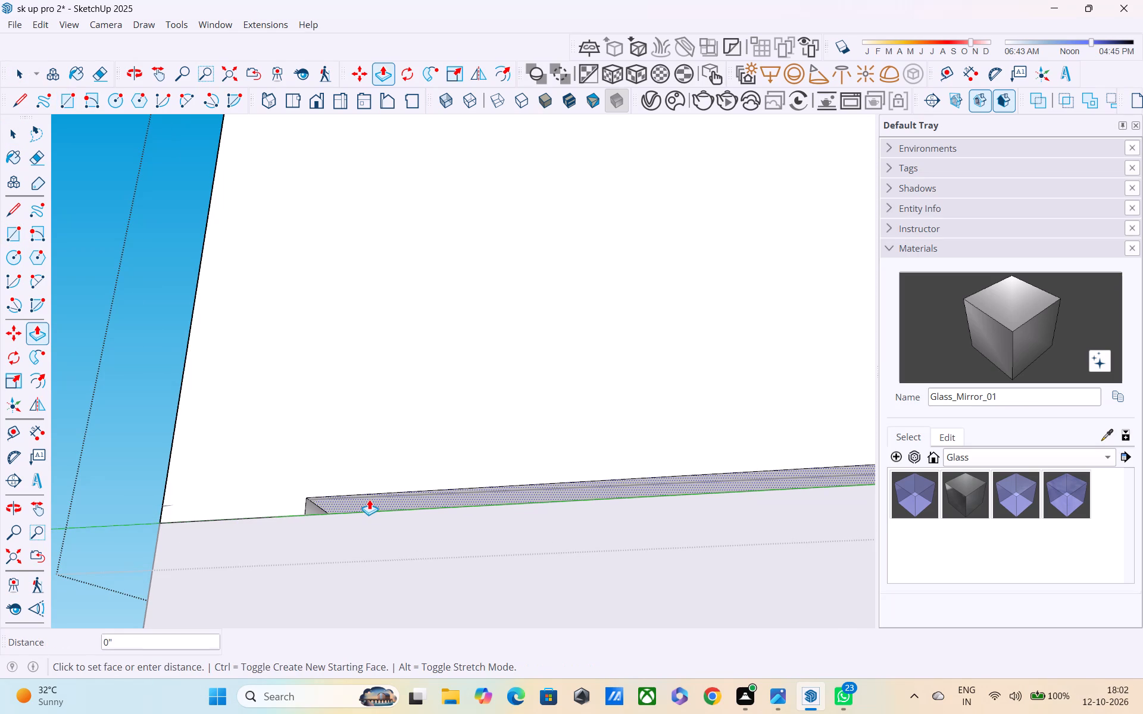
{"action": "left_click", "coordinate": [369, 499]}
{"action": "left_click", "coordinate": [374, 519]}
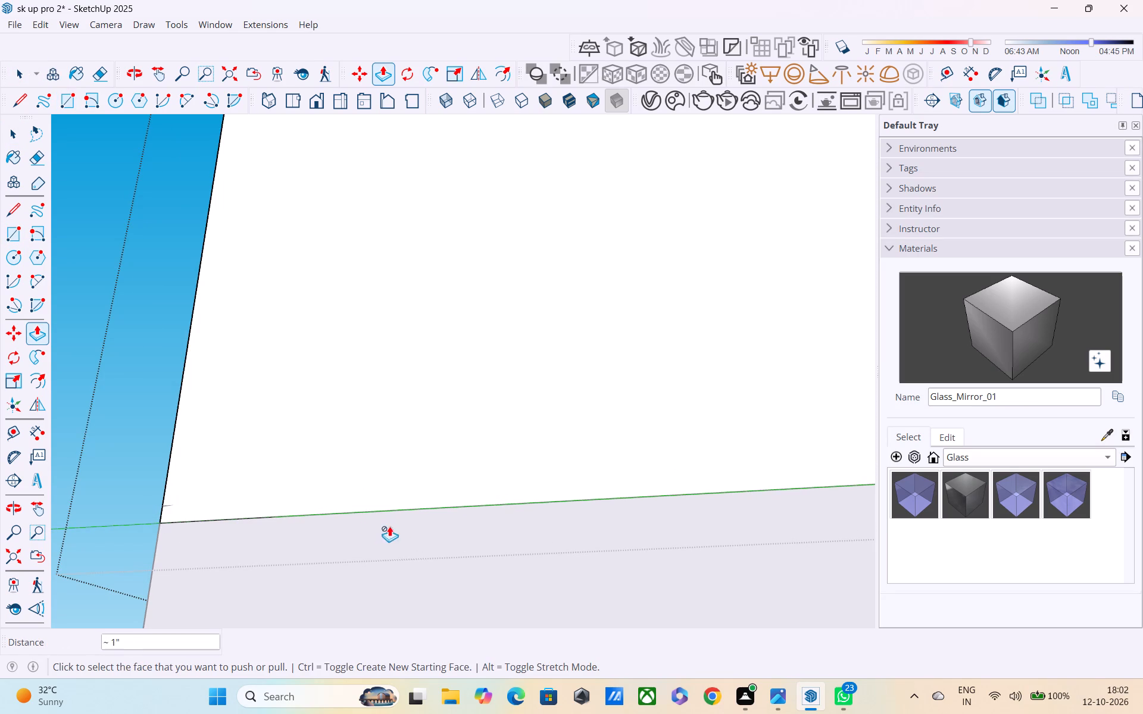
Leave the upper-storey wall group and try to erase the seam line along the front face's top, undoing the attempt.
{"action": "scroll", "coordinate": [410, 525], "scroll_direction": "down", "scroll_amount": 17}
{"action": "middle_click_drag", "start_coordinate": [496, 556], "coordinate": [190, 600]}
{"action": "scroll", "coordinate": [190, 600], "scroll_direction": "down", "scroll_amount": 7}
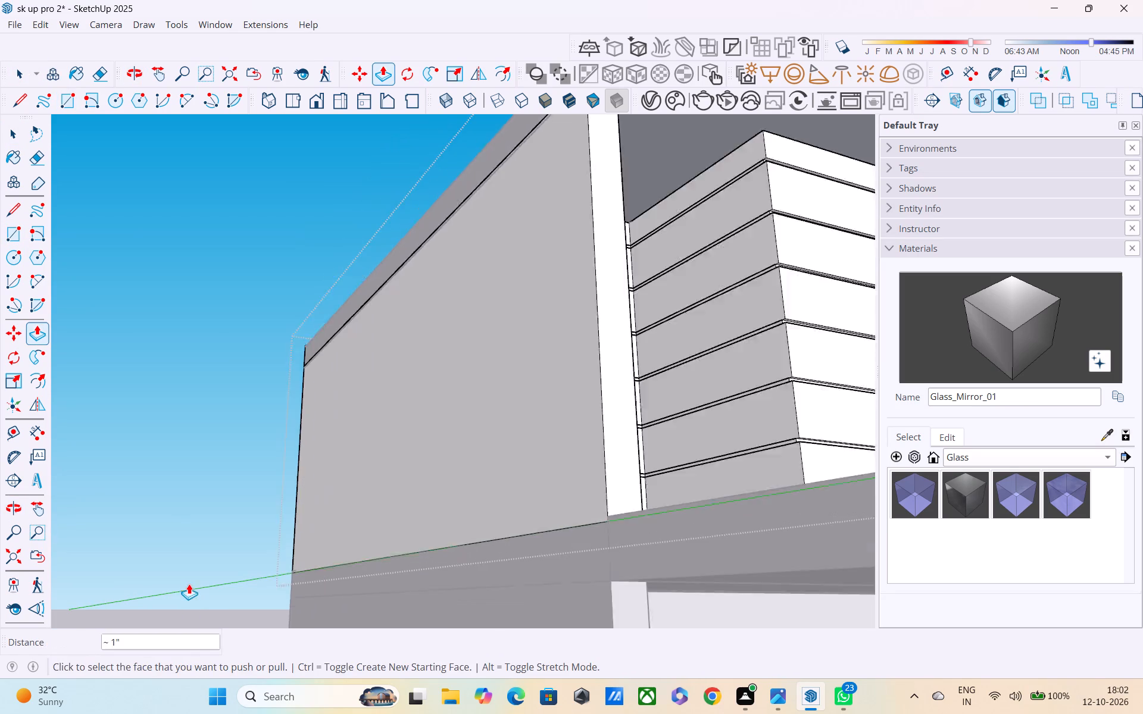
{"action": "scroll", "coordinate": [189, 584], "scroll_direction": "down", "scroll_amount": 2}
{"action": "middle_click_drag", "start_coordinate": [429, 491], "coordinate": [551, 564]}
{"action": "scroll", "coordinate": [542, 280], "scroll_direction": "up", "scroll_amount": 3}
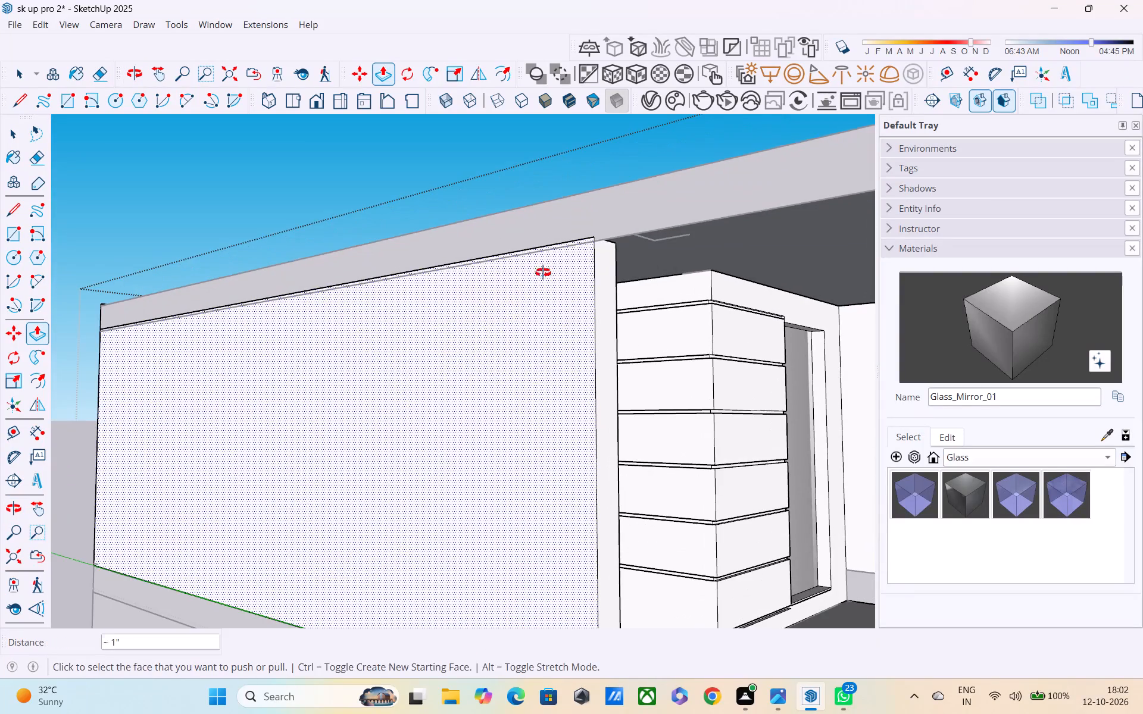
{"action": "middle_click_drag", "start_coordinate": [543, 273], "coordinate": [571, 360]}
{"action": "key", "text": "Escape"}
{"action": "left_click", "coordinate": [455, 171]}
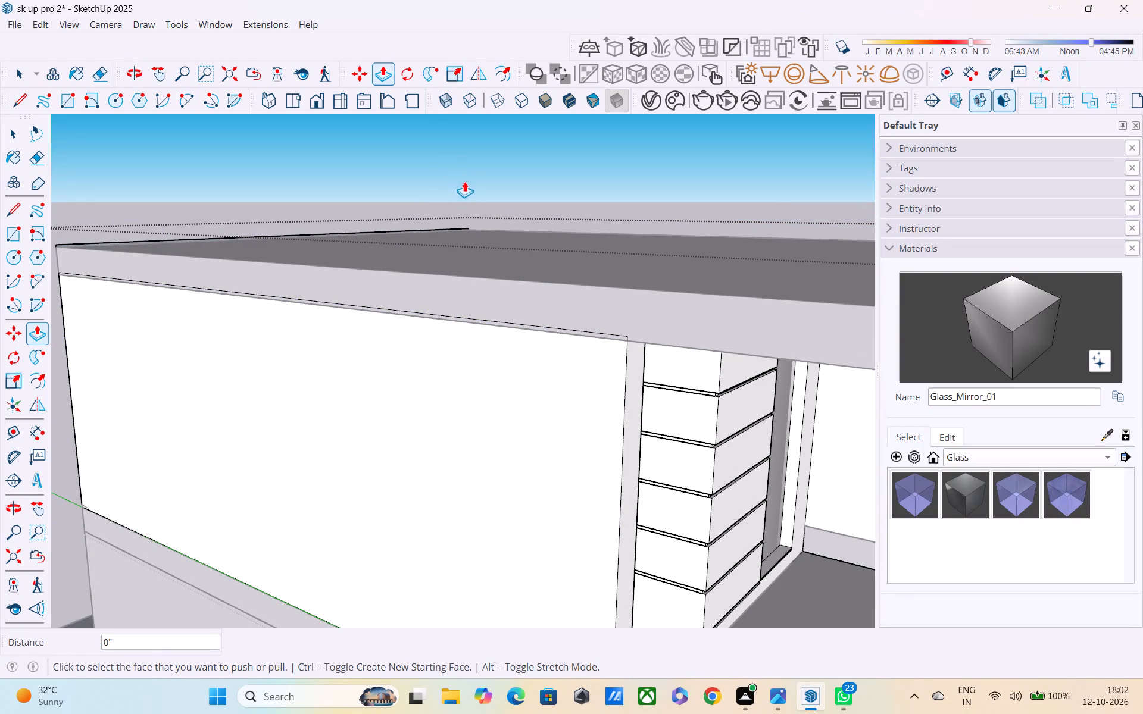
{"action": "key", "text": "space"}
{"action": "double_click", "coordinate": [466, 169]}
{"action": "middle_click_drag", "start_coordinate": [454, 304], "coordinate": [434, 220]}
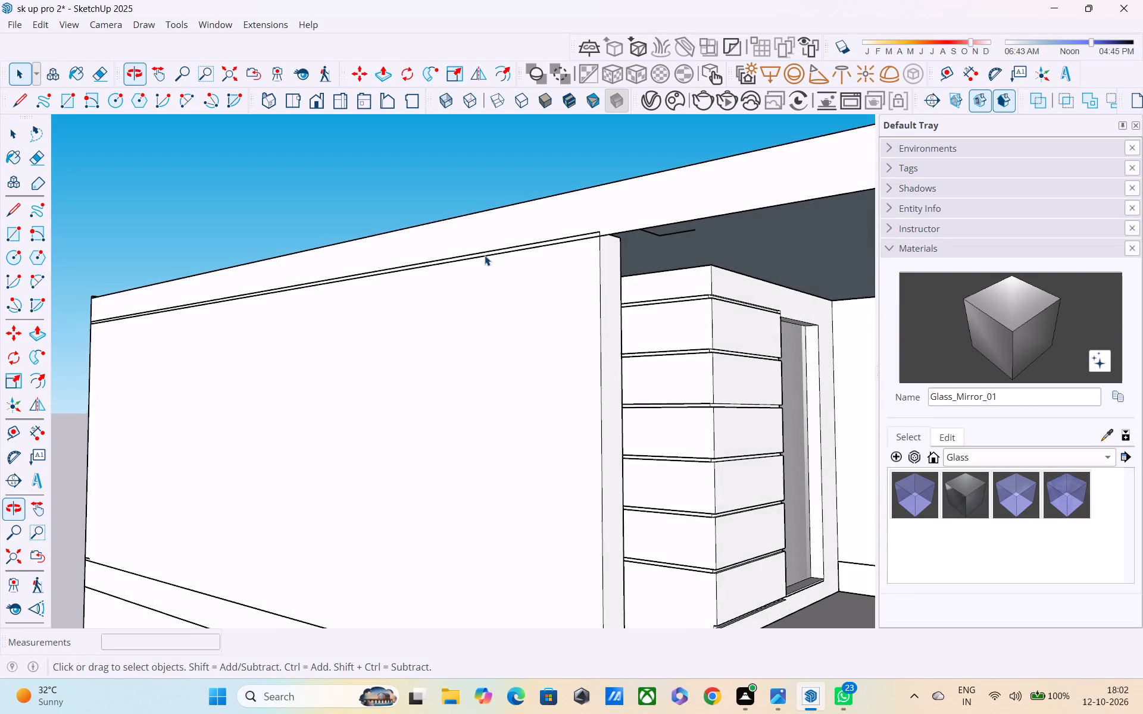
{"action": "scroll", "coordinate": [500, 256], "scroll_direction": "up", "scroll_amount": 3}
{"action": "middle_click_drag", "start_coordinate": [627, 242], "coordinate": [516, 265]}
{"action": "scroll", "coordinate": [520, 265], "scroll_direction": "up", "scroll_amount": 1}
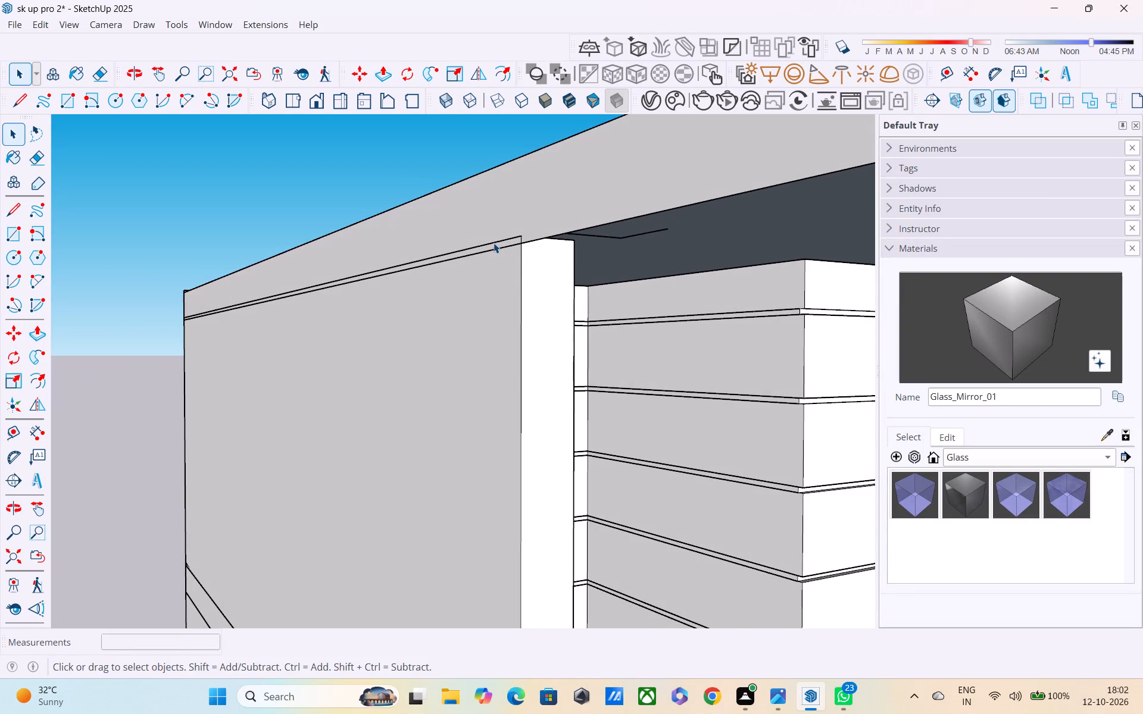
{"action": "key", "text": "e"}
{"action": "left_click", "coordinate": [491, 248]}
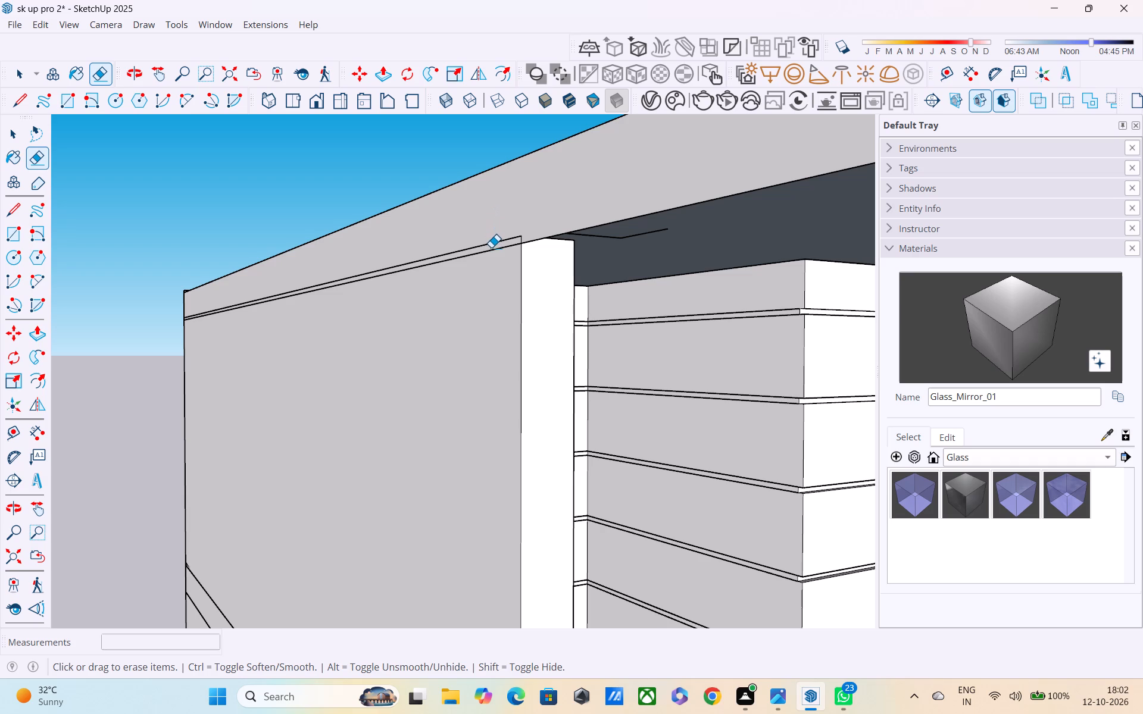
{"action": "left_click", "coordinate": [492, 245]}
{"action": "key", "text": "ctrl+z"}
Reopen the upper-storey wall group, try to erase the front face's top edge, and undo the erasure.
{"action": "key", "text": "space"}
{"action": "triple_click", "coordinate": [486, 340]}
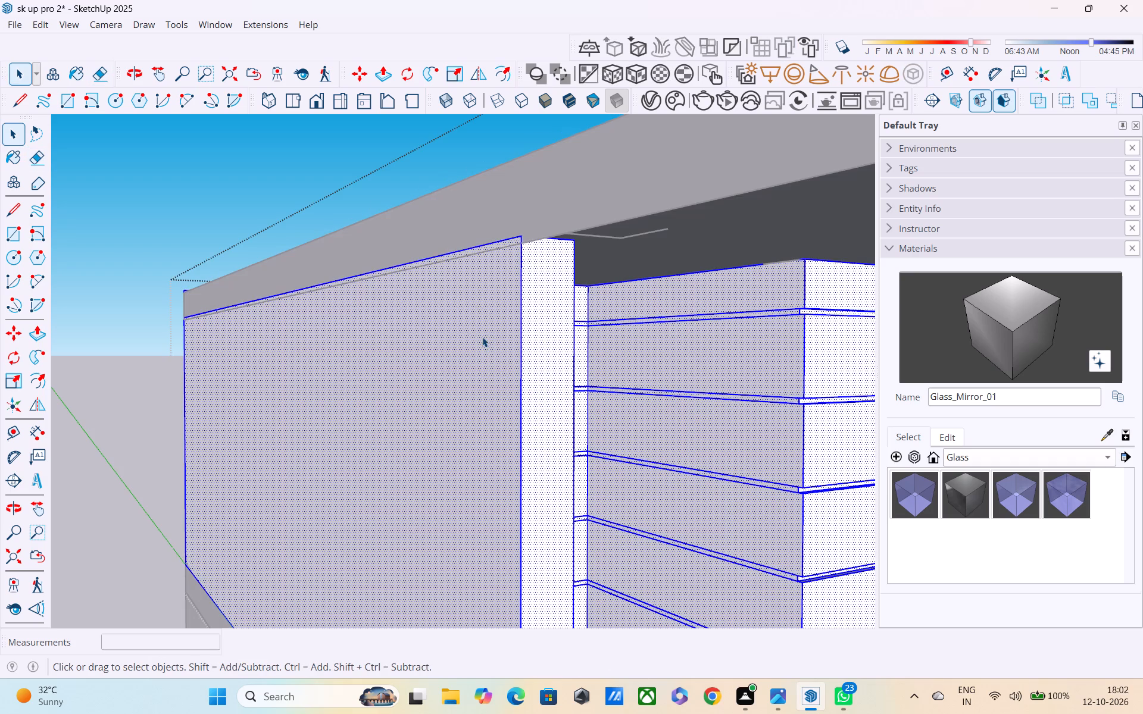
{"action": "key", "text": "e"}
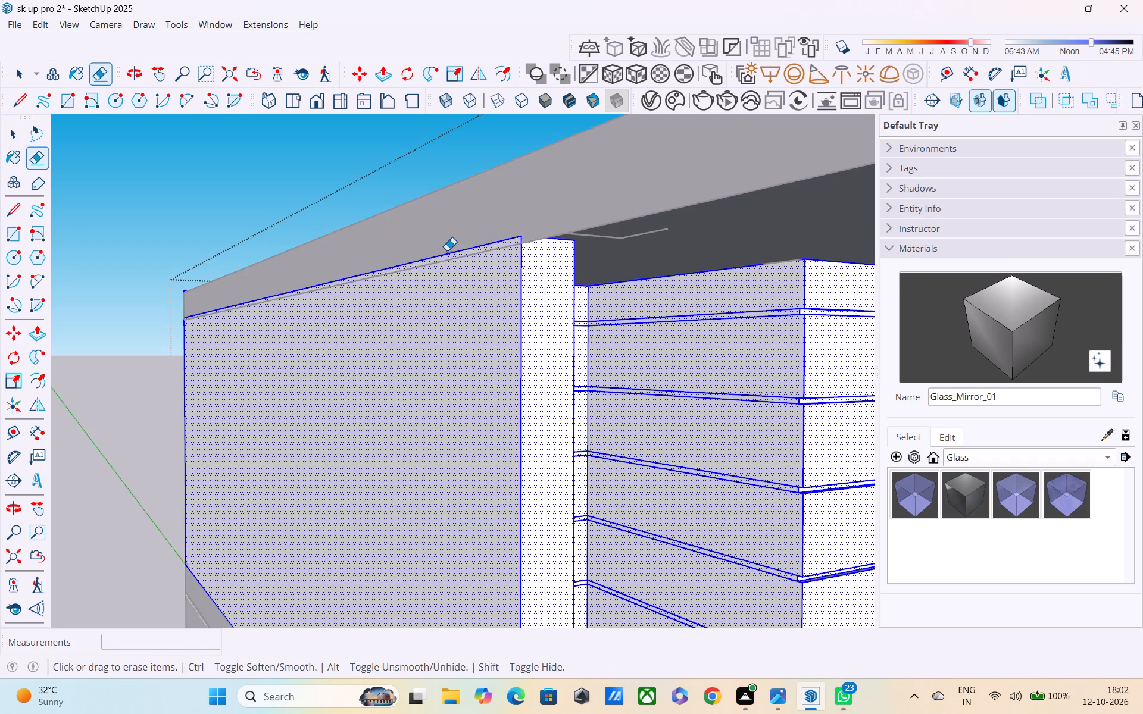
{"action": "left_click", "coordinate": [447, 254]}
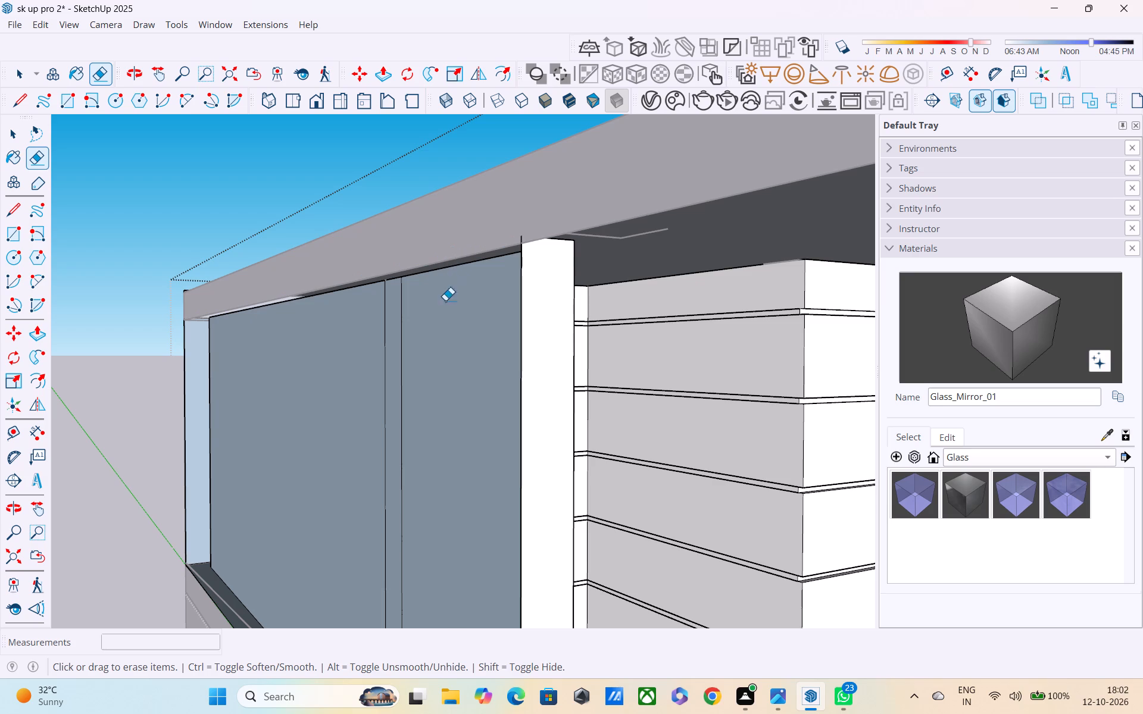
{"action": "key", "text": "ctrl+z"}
Examine the roof slab, its underside and the corner column of the upper storey from several sides.
{"action": "middle_click_drag", "start_coordinate": [536, 317], "coordinate": [373, 365]}
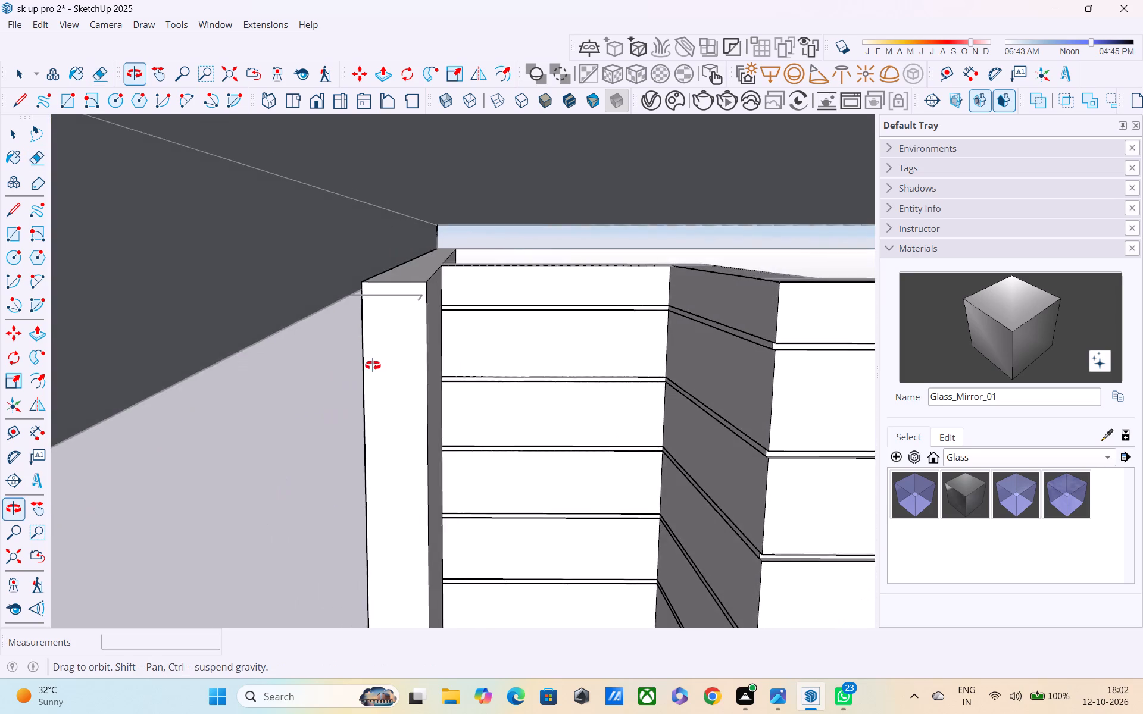
{"action": "middle_click_drag", "start_coordinate": [373, 365], "coordinate": [386, 336]}
{"action": "scroll", "coordinate": [386, 336], "scroll_direction": "down", "scroll_amount": 5}
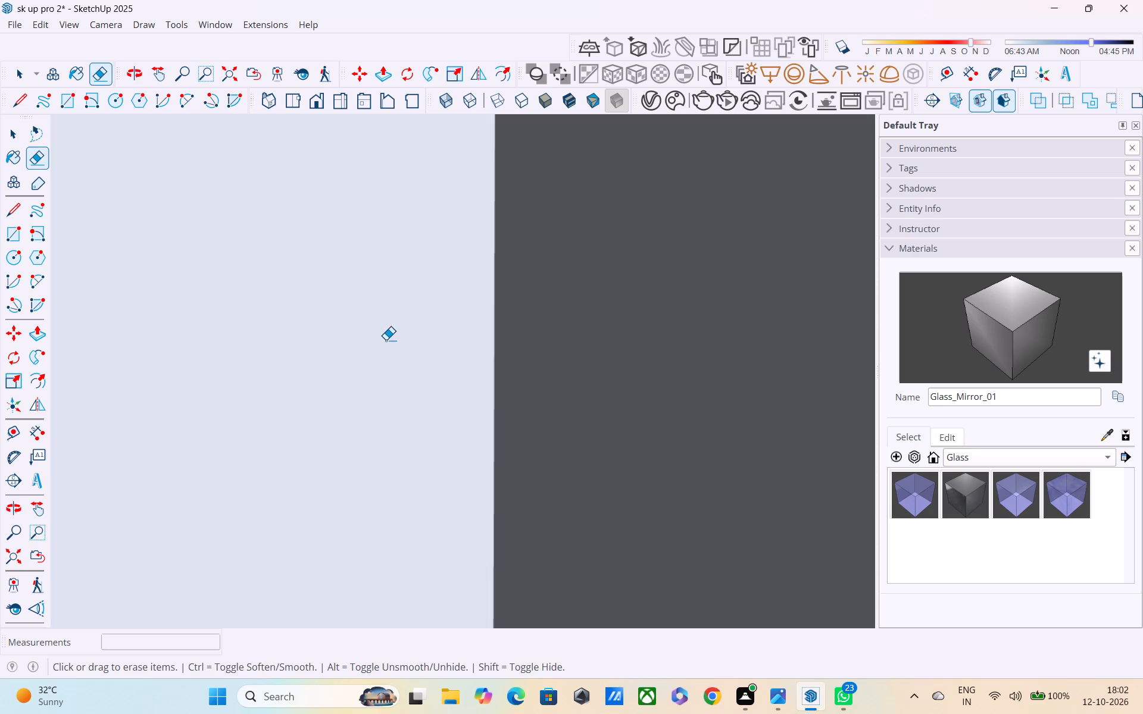
{"action": "scroll", "coordinate": [386, 340], "scroll_direction": "down", "scroll_amount": 11}
{"action": "key", "text": "Escape"}
{"action": "scroll", "coordinate": [311, 365], "scroll_direction": "down", "scroll_amount": 6}
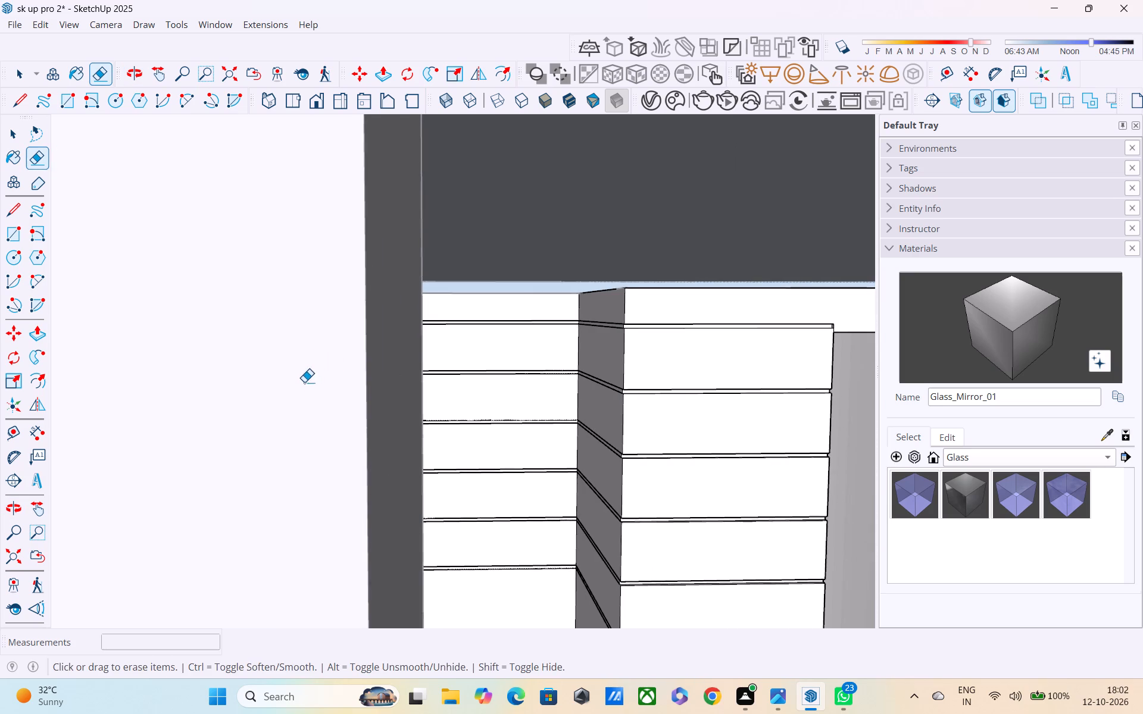
{"action": "scroll", "coordinate": [304, 382], "scroll_direction": "down", "scroll_amount": 20}
{"action": "scroll", "coordinate": [304, 382], "scroll_direction": "down", "scroll_amount": 14}
{"action": "scroll", "coordinate": [317, 444], "scroll_direction": "up", "scroll_amount": 1}
{"action": "scroll", "coordinate": [317, 444], "scroll_direction": "down", "scroll_amount": 7}
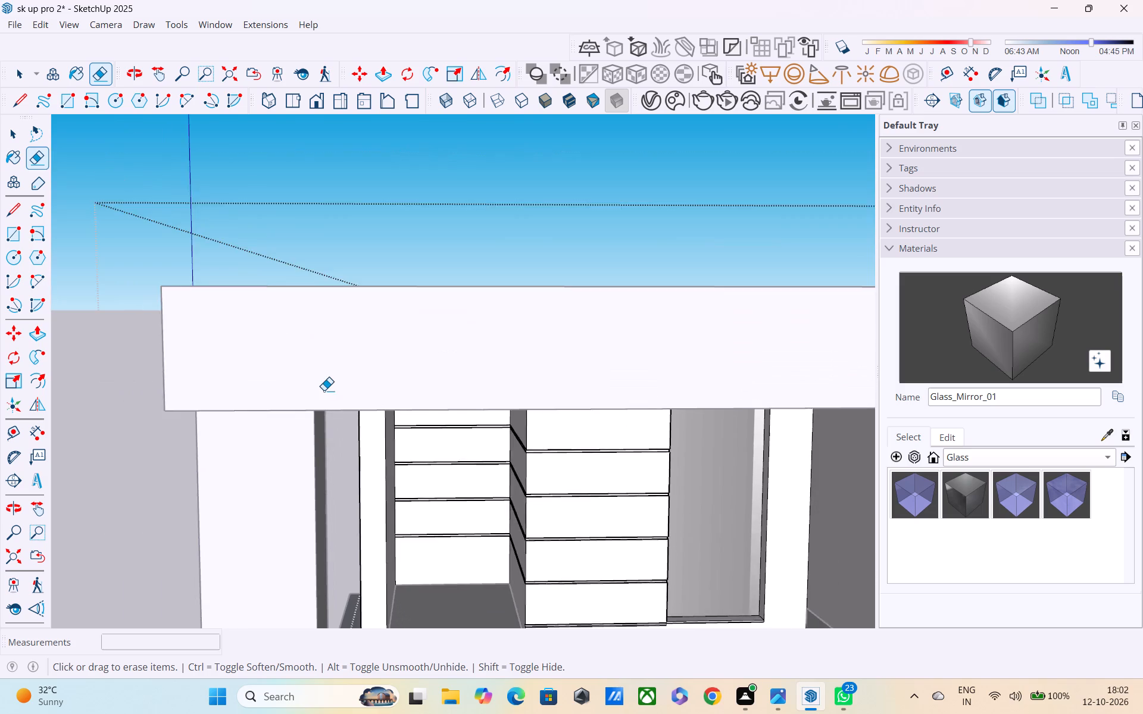
{"action": "scroll", "coordinate": [325, 374], "scroll_direction": "down", "scroll_amount": 3}
{"action": "middle_click_drag", "start_coordinate": [329, 430], "coordinate": [329, 273]}
{"action": "middle_click_drag", "start_coordinate": [333, 371], "coordinate": [243, 362]}
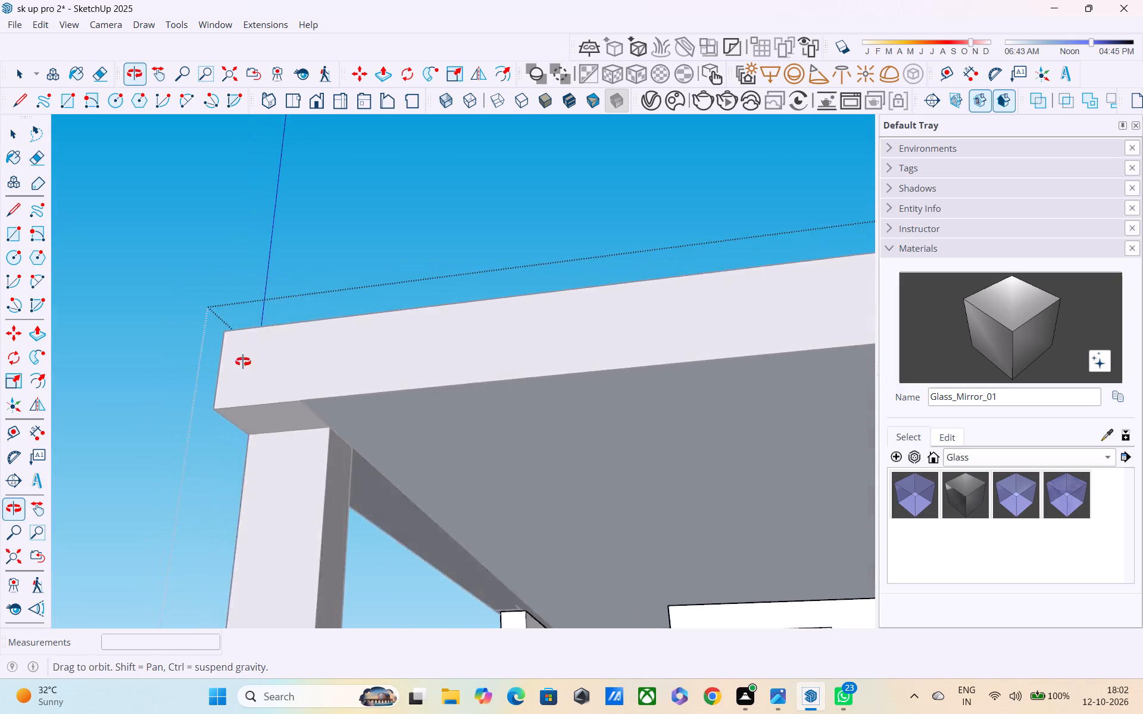
{"action": "middle_click_drag", "start_coordinate": [243, 362], "coordinate": [164, 375]}
{"action": "scroll", "coordinate": [502, 456], "scroll_direction": "down", "scroll_amount": 7}
{"action": "middle_click_drag", "start_coordinate": [516, 475], "coordinate": [602, 535]}
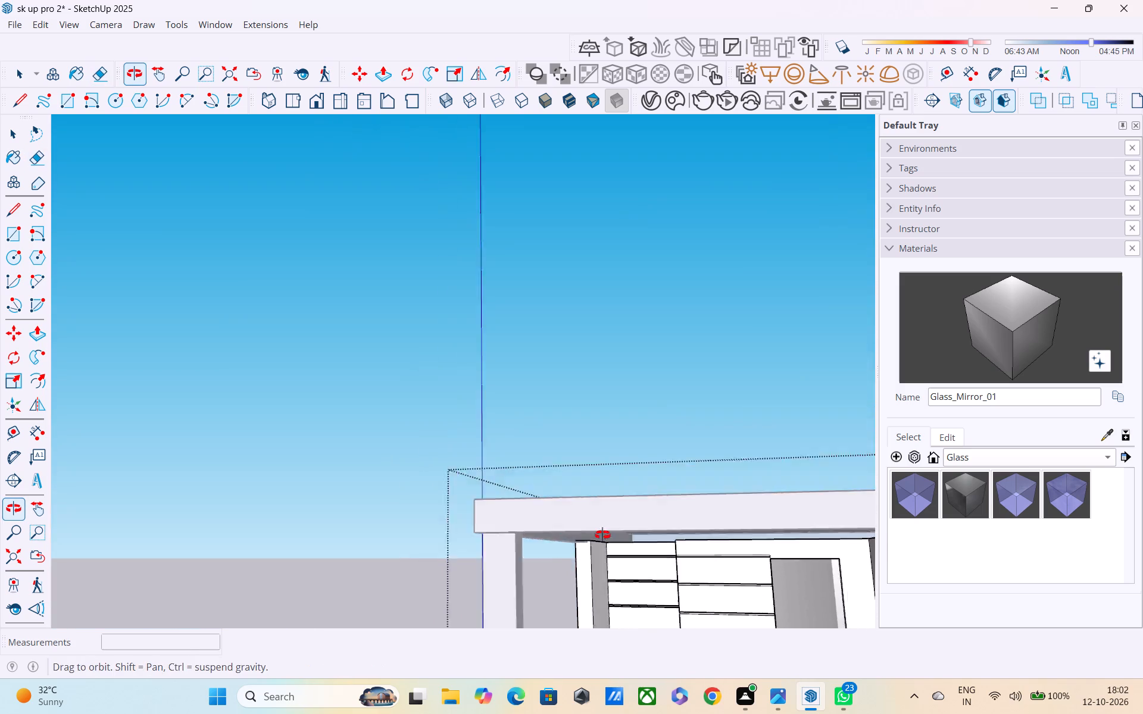
{"action": "middle_click_drag", "start_coordinate": [602, 535], "coordinate": [615, 538]}
{"action": "scroll", "coordinate": [615, 538], "scroll_direction": "down", "scroll_amount": 10}
{"action": "middle_click_drag", "start_coordinate": [629, 521], "coordinate": [914, 542]}
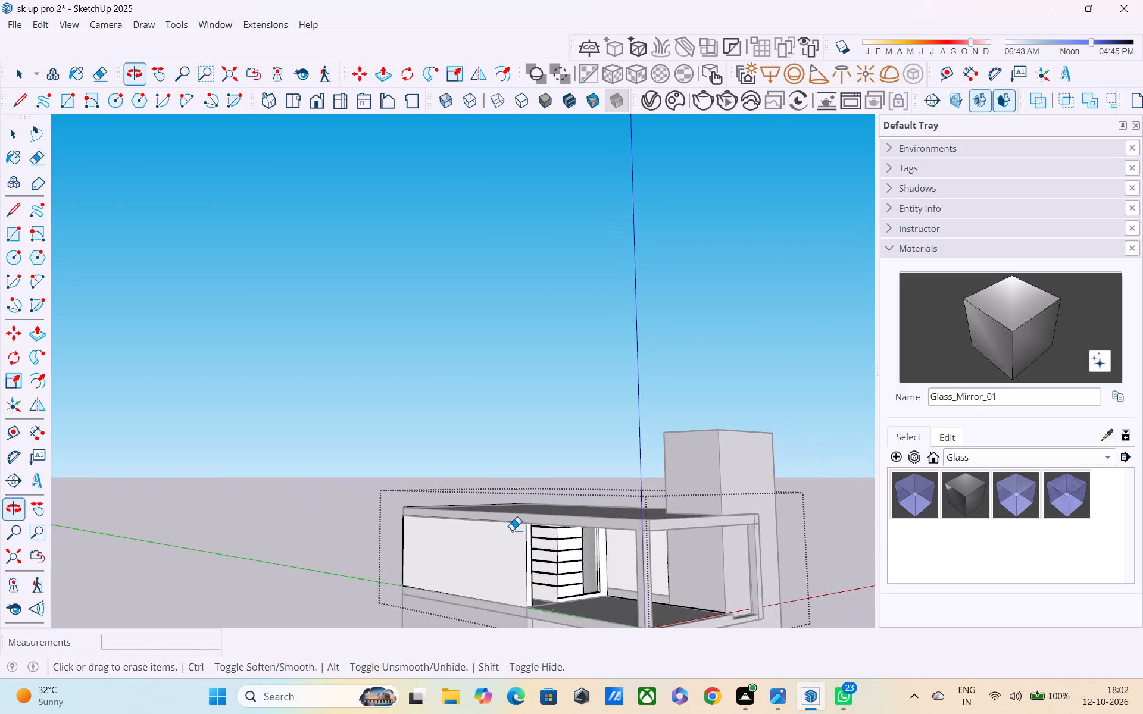
{"action": "scroll", "coordinate": [511, 528], "scroll_direction": "up", "scroll_amount": 1}
{"action": "middle_click_drag", "start_coordinate": [511, 528], "coordinate": [645, 517]}
{"action": "scroll", "coordinate": [645, 517], "scroll_direction": "down", "scroll_amount": 4}
{"action": "middle_click_drag", "start_coordinate": [636, 521], "coordinate": [291, 374]}
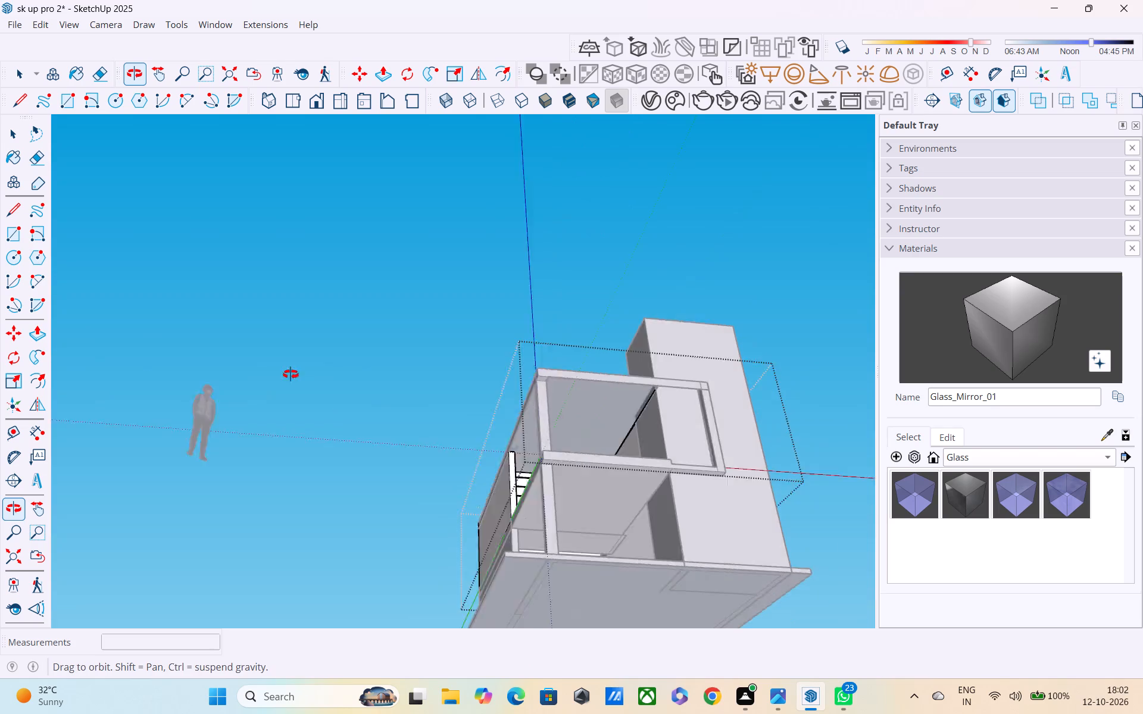
{"action": "middle_click_drag", "start_coordinate": [291, 374], "coordinate": [264, 385]}
{"action": "scroll", "coordinate": [577, 401], "scroll_direction": "up", "scroll_amount": 1}
{"action": "middle_click_drag", "start_coordinate": [577, 402], "coordinate": [521, 520]}
{"action": "scroll", "coordinate": [531, 477], "scroll_direction": "down", "scroll_amount": 5}
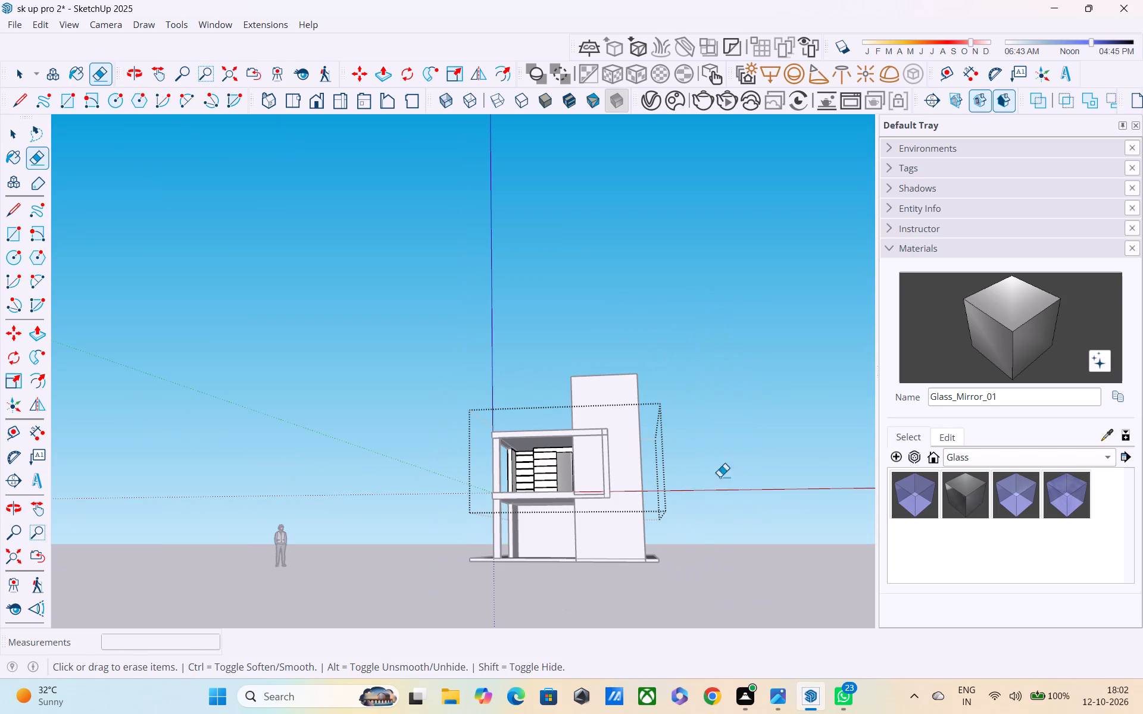
Leave the upper-storey wall group.
{"action": "left_click", "coordinate": [755, 455]}
{"action": "key", "text": "space"}
{"action": "key", "text": "space"}
{"action": "left_click", "coordinate": [739, 439]}
{"action": "left_click", "coordinate": [738, 442]}
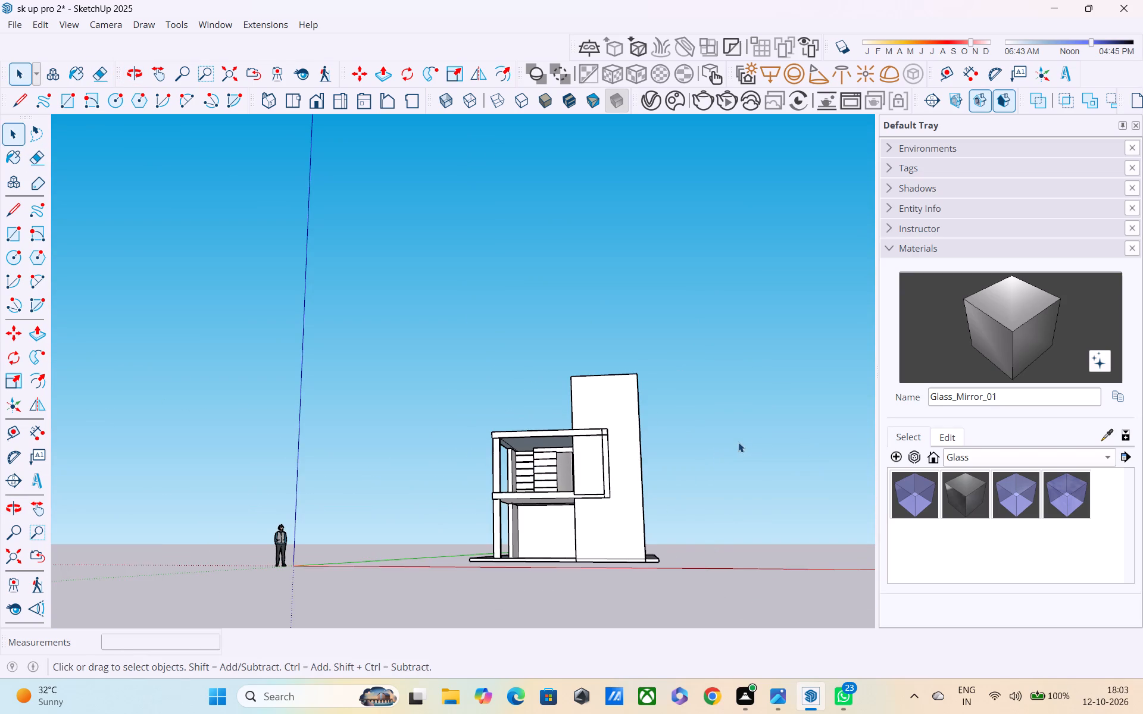
Examine the upper storey's front opening, its columns and the floor slab edge around the front column's base.
{"action": "middle_click_drag", "start_coordinate": [611, 461], "coordinate": [613, 537]}
{"action": "scroll", "coordinate": [589, 476], "scroll_direction": "up", "scroll_amount": 3}
{"action": "middle_click_drag", "start_coordinate": [582, 459], "coordinate": [598, 431]}
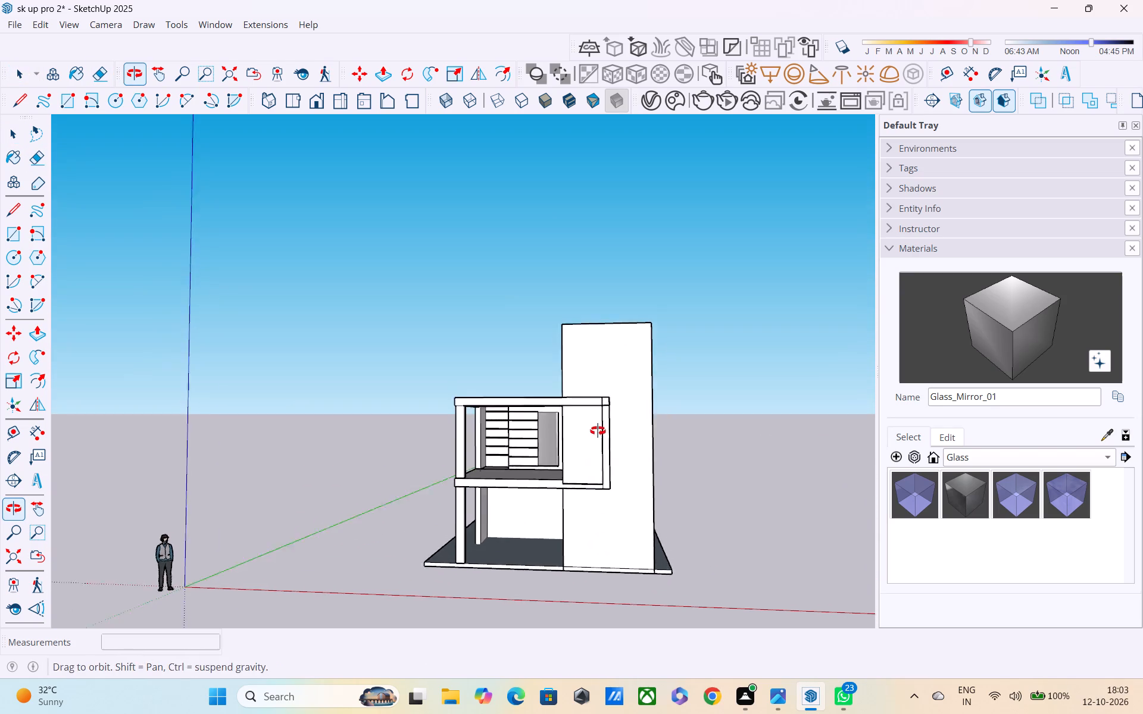
{"action": "middle_click_drag", "start_coordinate": [598, 431], "coordinate": [610, 418]}
{"action": "scroll", "coordinate": [539, 430], "scroll_direction": "up", "scroll_amount": 4}
{"action": "scroll", "coordinate": [439, 481], "scroll_direction": "up", "scroll_amount": 5}
{"action": "scroll", "coordinate": [396, 502], "scroll_direction": "up", "scroll_amount": 6}
{"action": "middle_click_drag", "start_coordinate": [395, 546], "coordinate": [393, 612]}
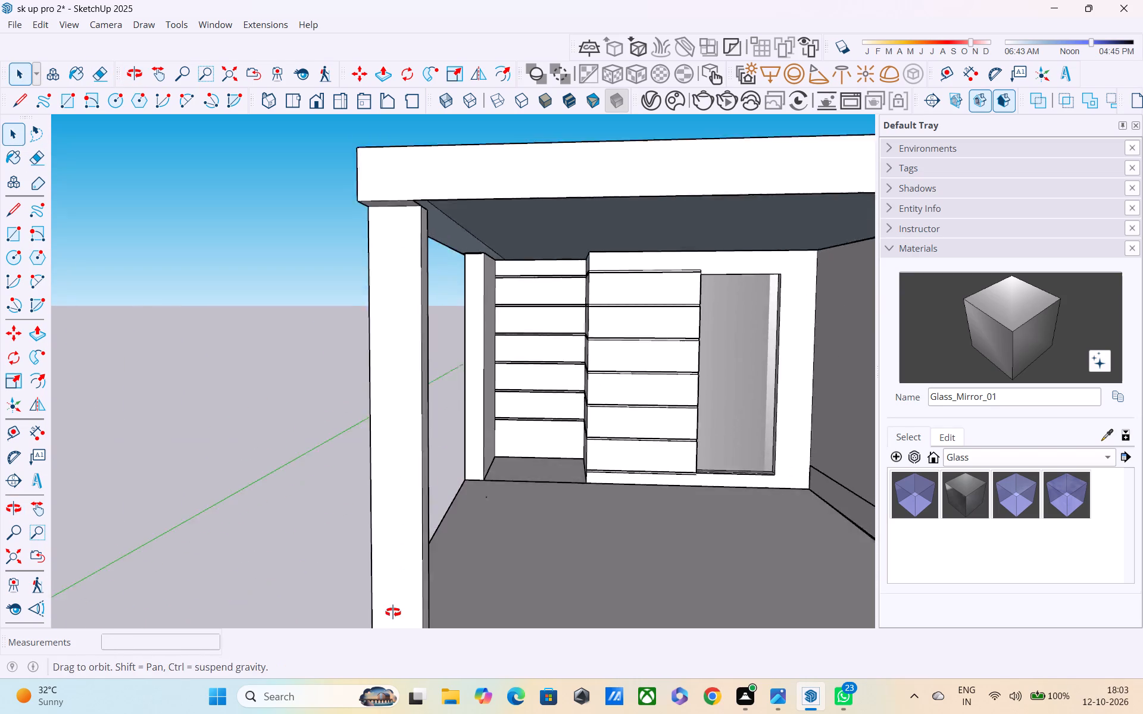
{"action": "middle_click_drag", "start_coordinate": [393, 612], "coordinate": [388, 581]}
{"action": "scroll", "coordinate": [388, 578], "scroll_direction": "down", "scroll_amount": 5}
{"action": "middle_click_drag", "start_coordinate": [448, 572], "coordinate": [385, 597]}
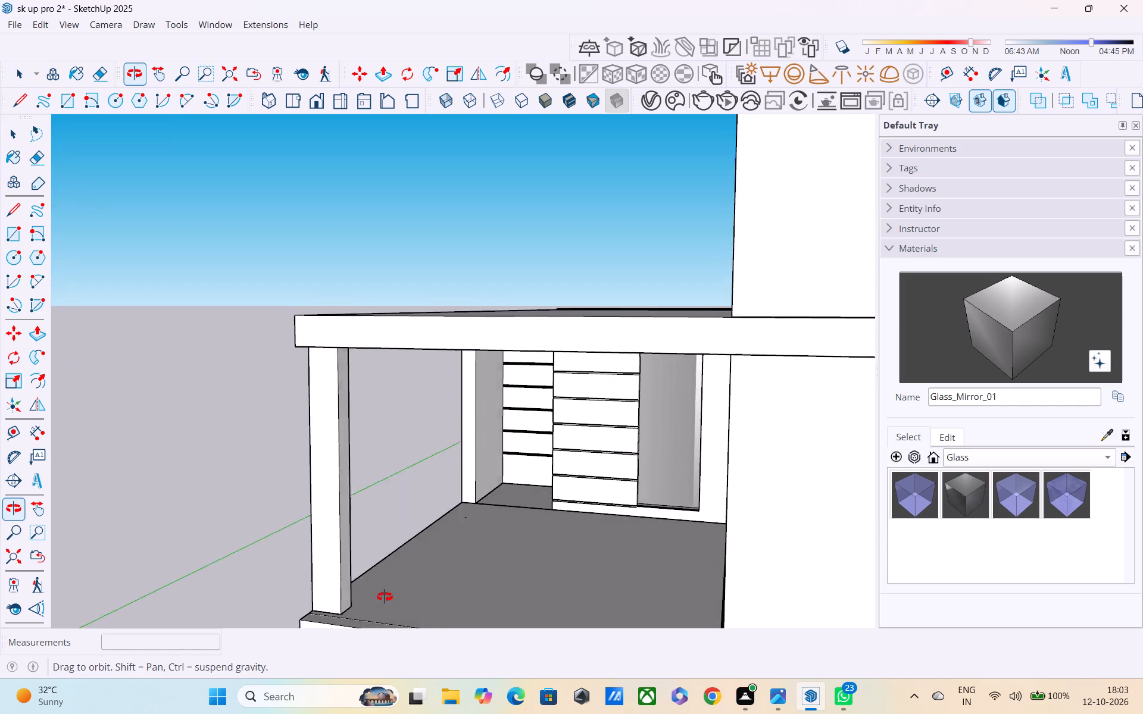
{"action": "middle_click_drag", "start_coordinate": [385, 597], "coordinate": [276, 596]}
{"action": "scroll", "coordinate": [276, 596], "scroll_direction": "up", "scroll_amount": 5}
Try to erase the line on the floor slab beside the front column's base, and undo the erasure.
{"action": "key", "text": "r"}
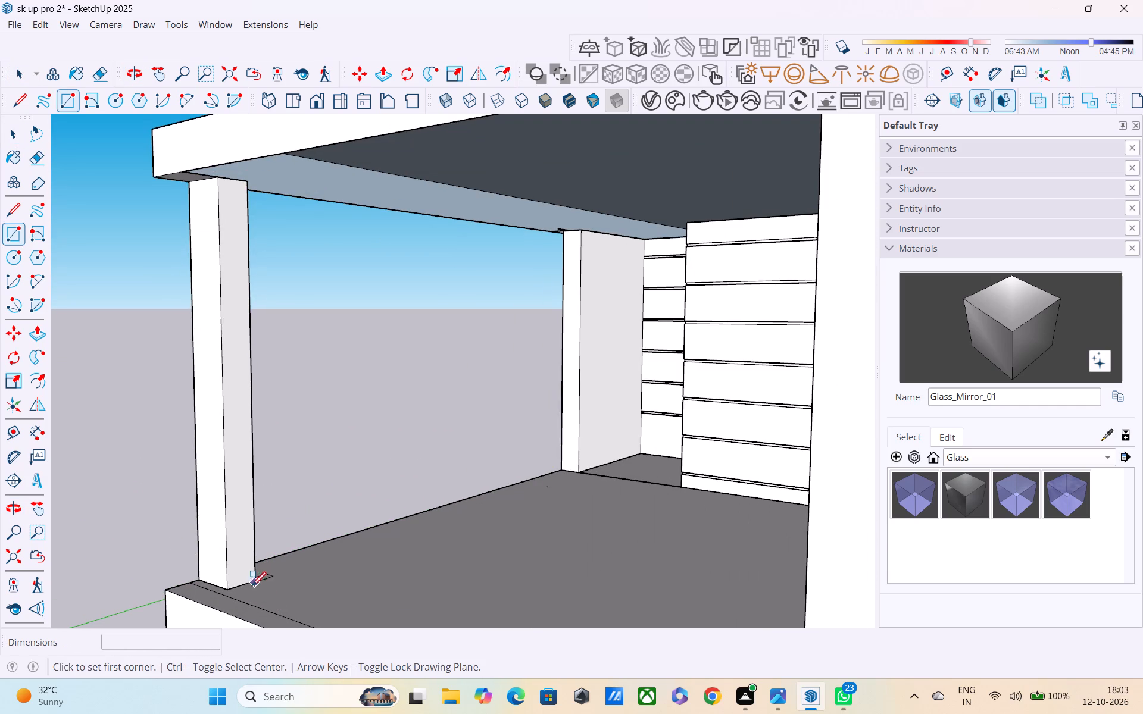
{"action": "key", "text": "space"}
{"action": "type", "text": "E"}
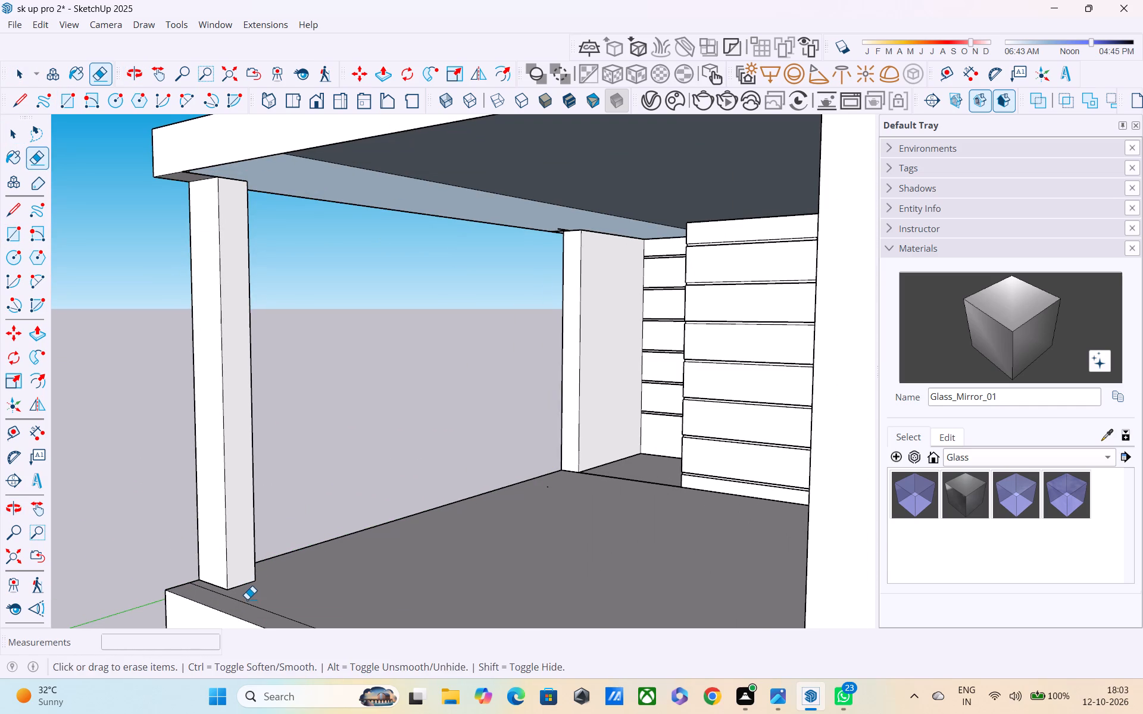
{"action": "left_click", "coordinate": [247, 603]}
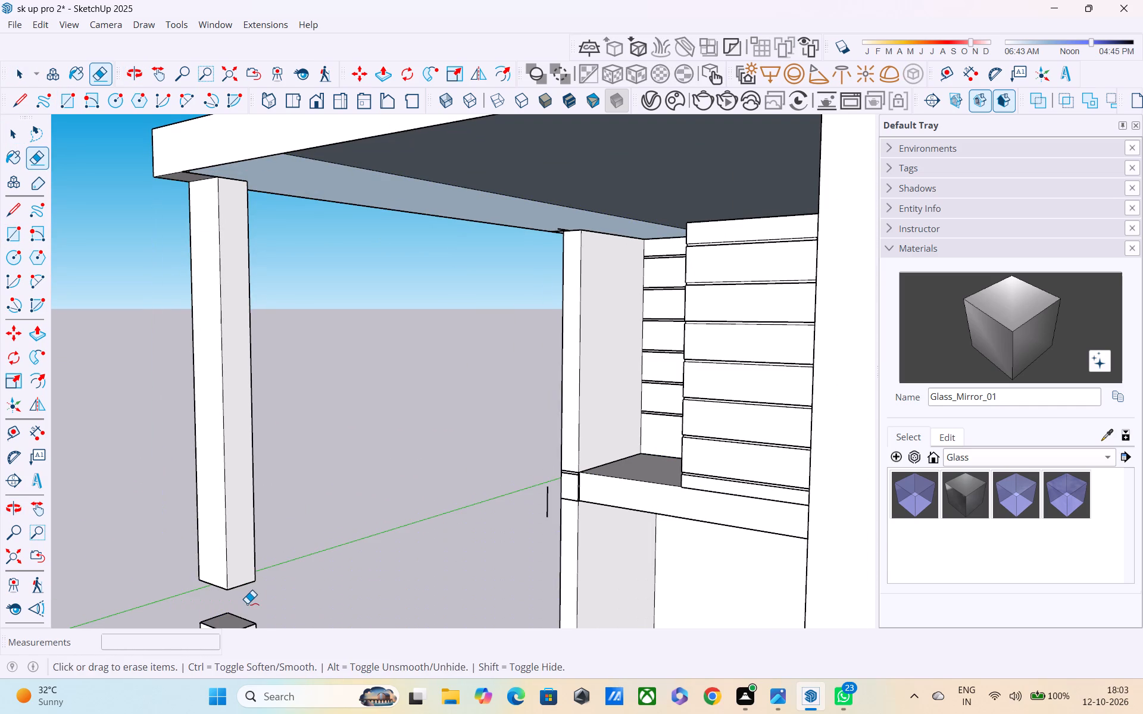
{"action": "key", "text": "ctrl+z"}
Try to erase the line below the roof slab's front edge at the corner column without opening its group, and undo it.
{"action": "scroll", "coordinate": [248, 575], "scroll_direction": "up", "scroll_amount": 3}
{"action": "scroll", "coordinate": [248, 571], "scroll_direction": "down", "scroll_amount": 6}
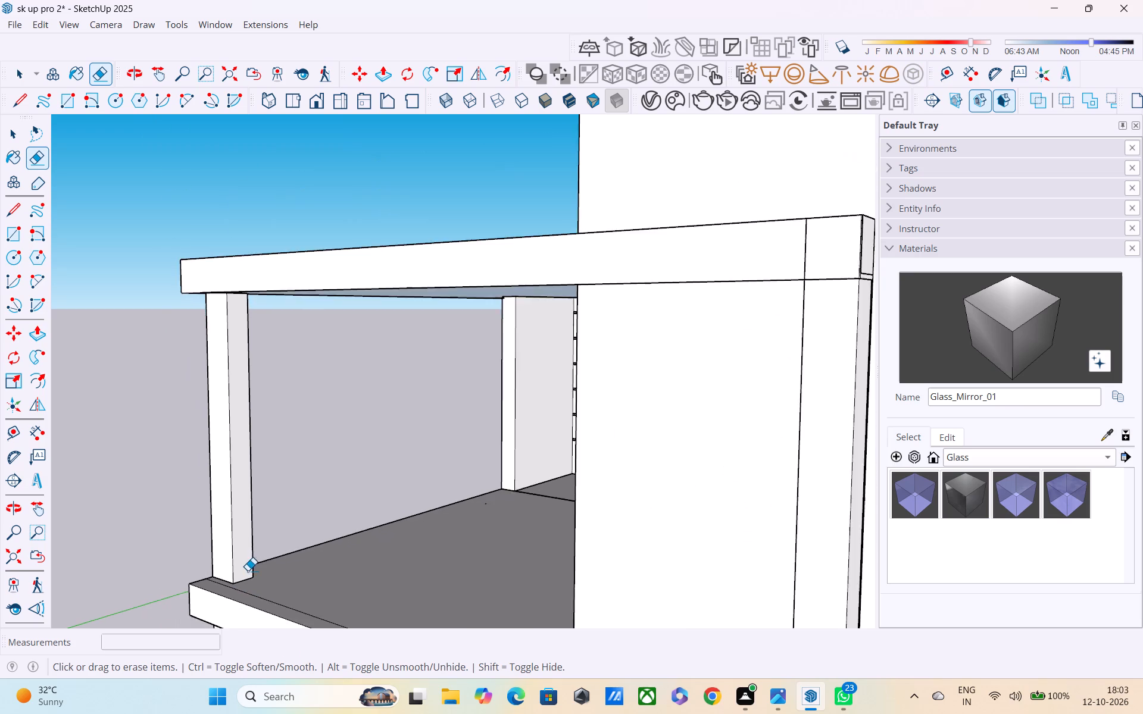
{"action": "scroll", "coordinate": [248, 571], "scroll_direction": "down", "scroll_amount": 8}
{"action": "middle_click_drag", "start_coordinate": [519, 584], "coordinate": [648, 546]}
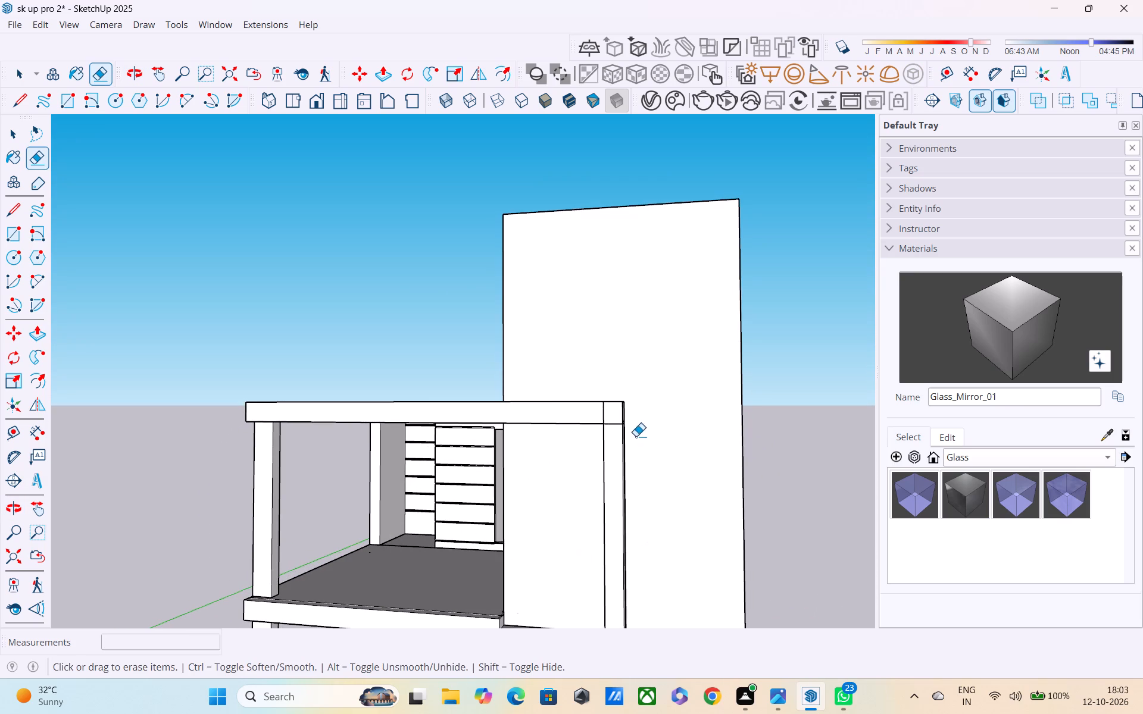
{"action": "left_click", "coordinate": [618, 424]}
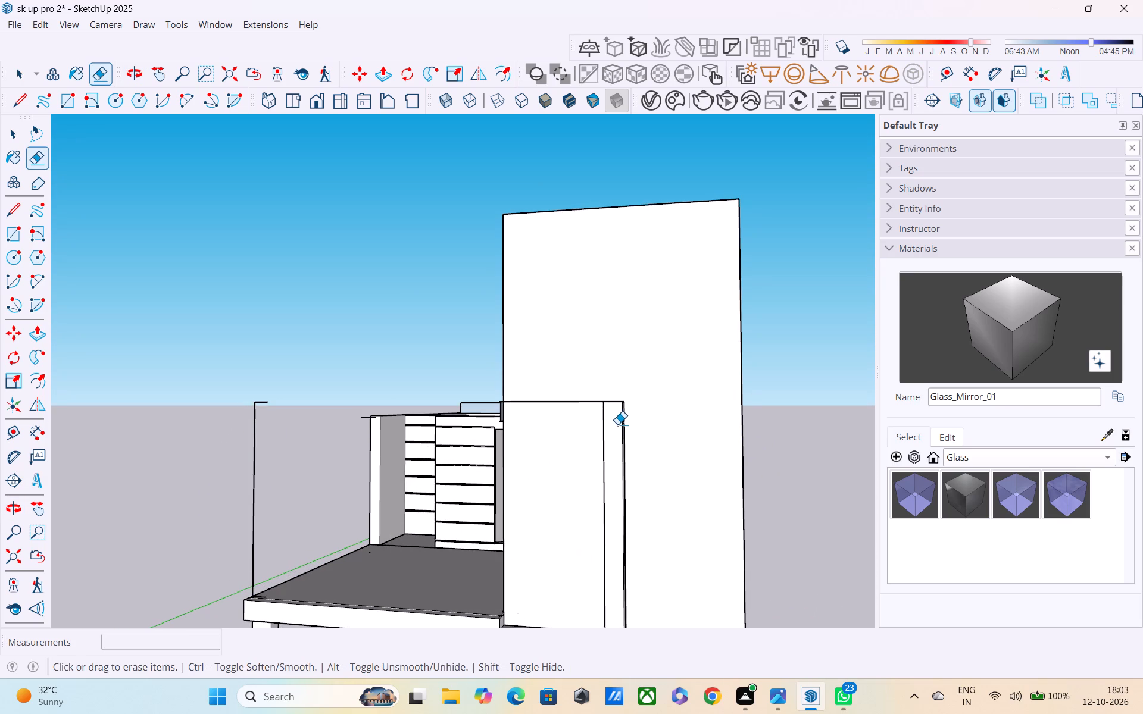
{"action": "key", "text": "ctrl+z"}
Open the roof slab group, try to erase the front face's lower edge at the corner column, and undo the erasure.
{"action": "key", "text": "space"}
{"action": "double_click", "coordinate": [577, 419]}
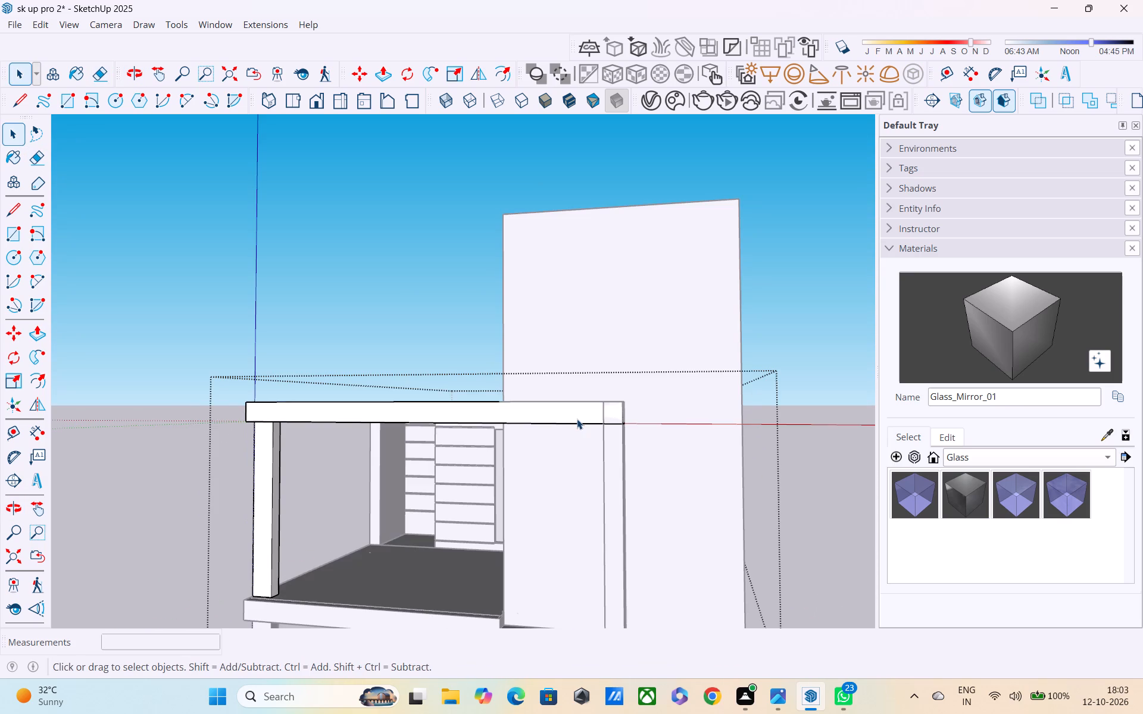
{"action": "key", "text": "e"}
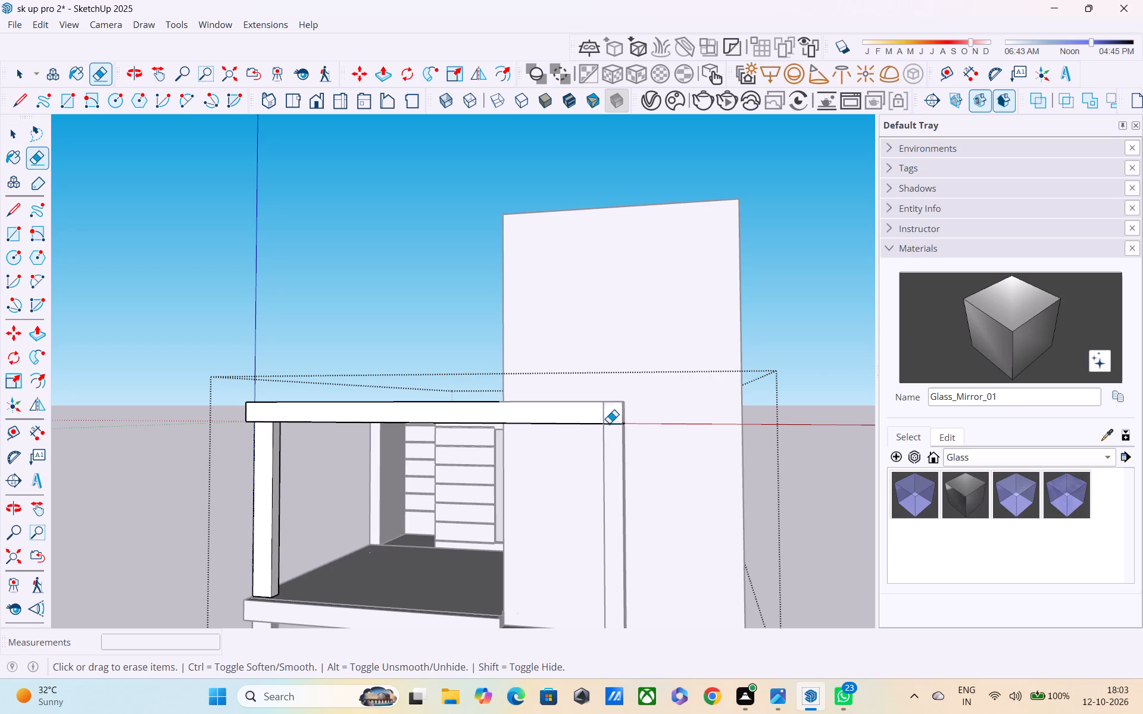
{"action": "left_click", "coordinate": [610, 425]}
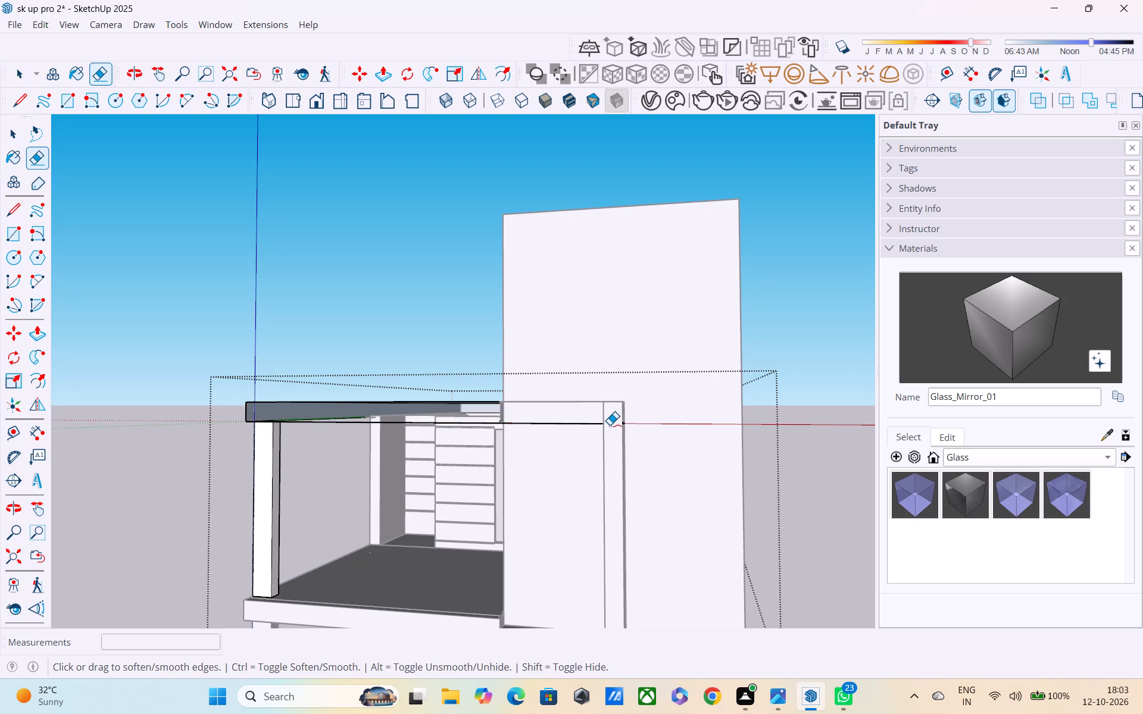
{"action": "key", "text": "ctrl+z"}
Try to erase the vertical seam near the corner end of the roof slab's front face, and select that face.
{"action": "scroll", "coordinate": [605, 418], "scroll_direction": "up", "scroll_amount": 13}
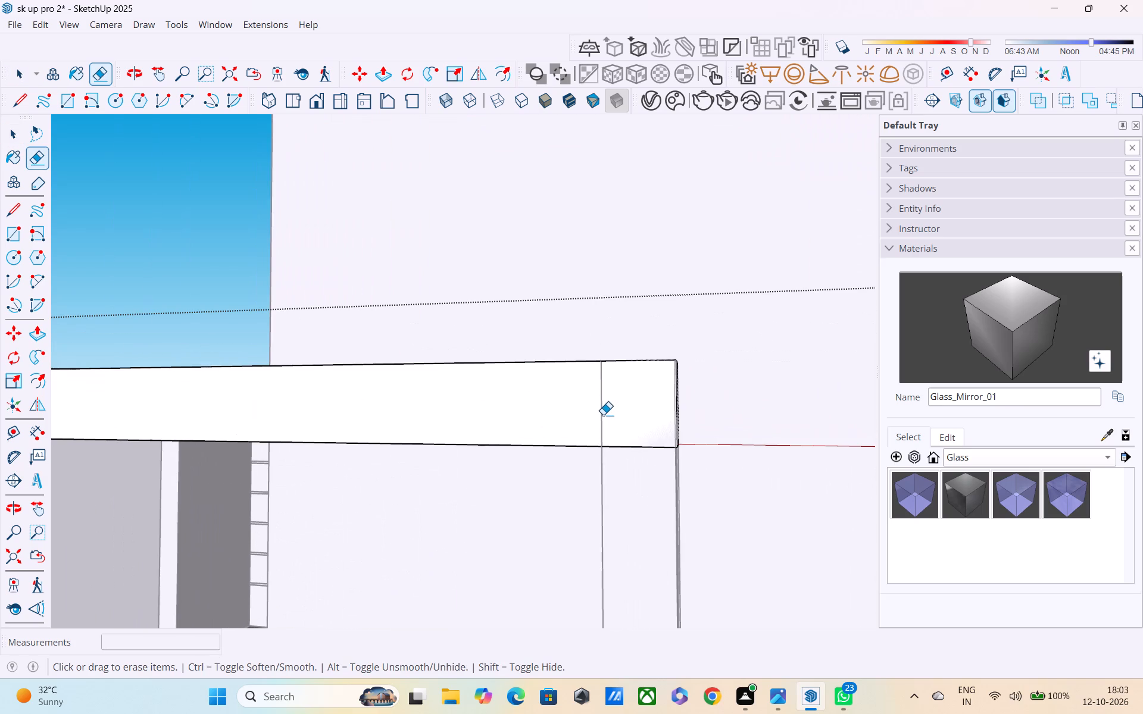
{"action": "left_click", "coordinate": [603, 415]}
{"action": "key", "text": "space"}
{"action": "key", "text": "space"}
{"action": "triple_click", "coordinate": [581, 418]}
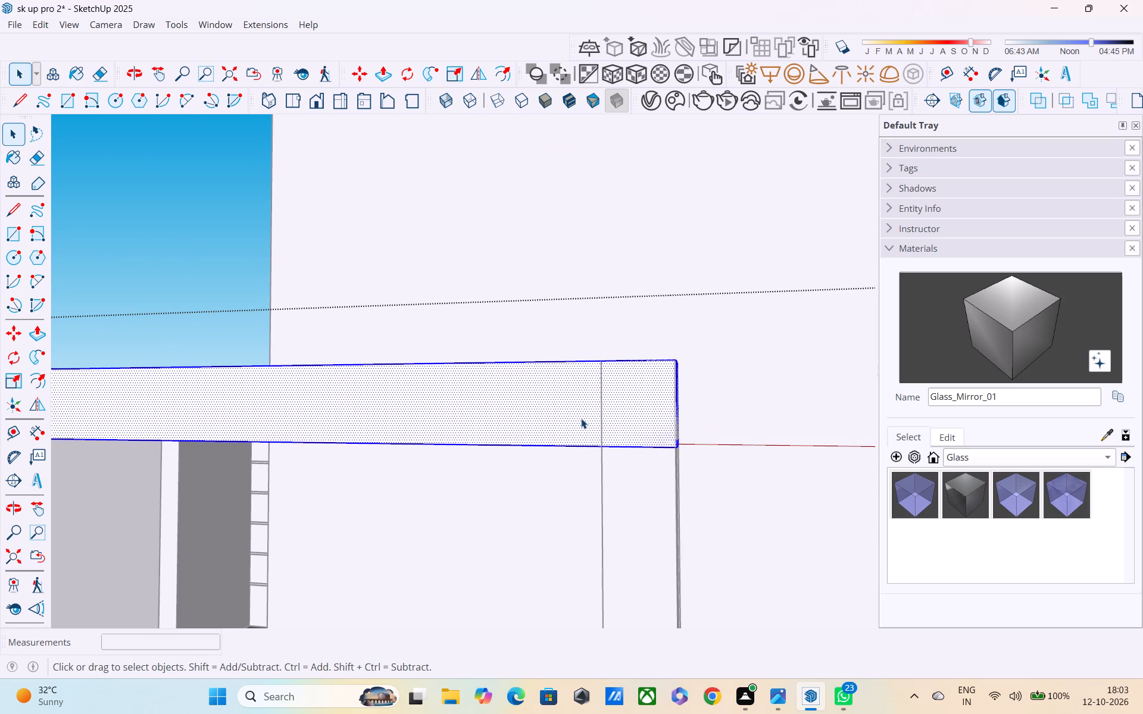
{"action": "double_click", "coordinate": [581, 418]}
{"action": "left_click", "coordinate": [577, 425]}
Open the corner column group and erase the short horizontal line across its outer side face near the roof slab.
{"action": "scroll", "coordinate": [577, 427], "scroll_direction": "down", "scroll_amount": 3}
{"action": "middle_click_drag", "start_coordinate": [578, 434], "coordinate": [562, 431]}
{"action": "scroll", "coordinate": [573, 434], "scroll_direction": "up", "scroll_amount": 1}
{"action": "middle_click_drag", "start_coordinate": [562, 431], "coordinate": [510, 417]}
{"action": "scroll", "coordinate": [508, 422], "scroll_direction": "down", "scroll_amount": 8}
{"action": "middle_click_drag", "start_coordinate": [570, 427], "coordinate": [392, 458]}
{"action": "scroll", "coordinate": [512, 445], "scroll_direction": "up", "scroll_amount": 1}
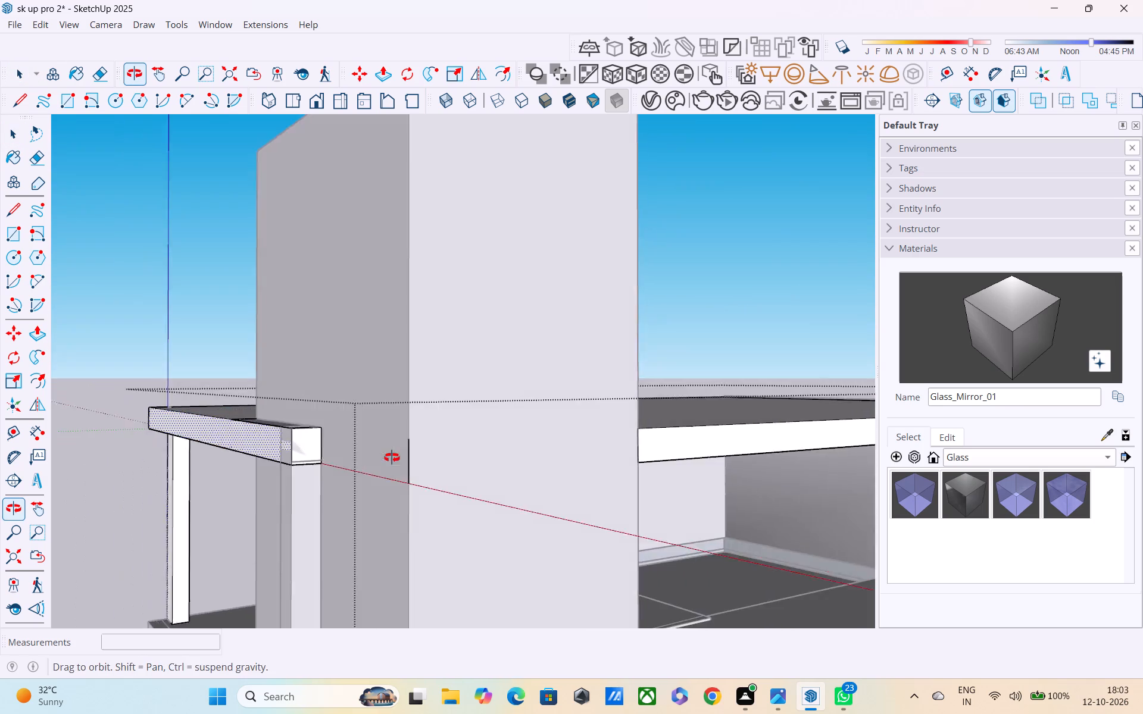
{"action": "middle_click_drag", "start_coordinate": [392, 458], "coordinate": [275, 466]}
{"action": "middle_click_drag", "start_coordinate": [240, 469], "coordinate": [408, 472]}
{"action": "scroll", "coordinate": [320, 475], "scroll_direction": "up", "scroll_amount": 4}
{"action": "scroll", "coordinate": [207, 478], "scroll_direction": "up", "scroll_amount": 1}
{"action": "middle_click_drag", "start_coordinate": [207, 477], "coordinate": [201, 444]}
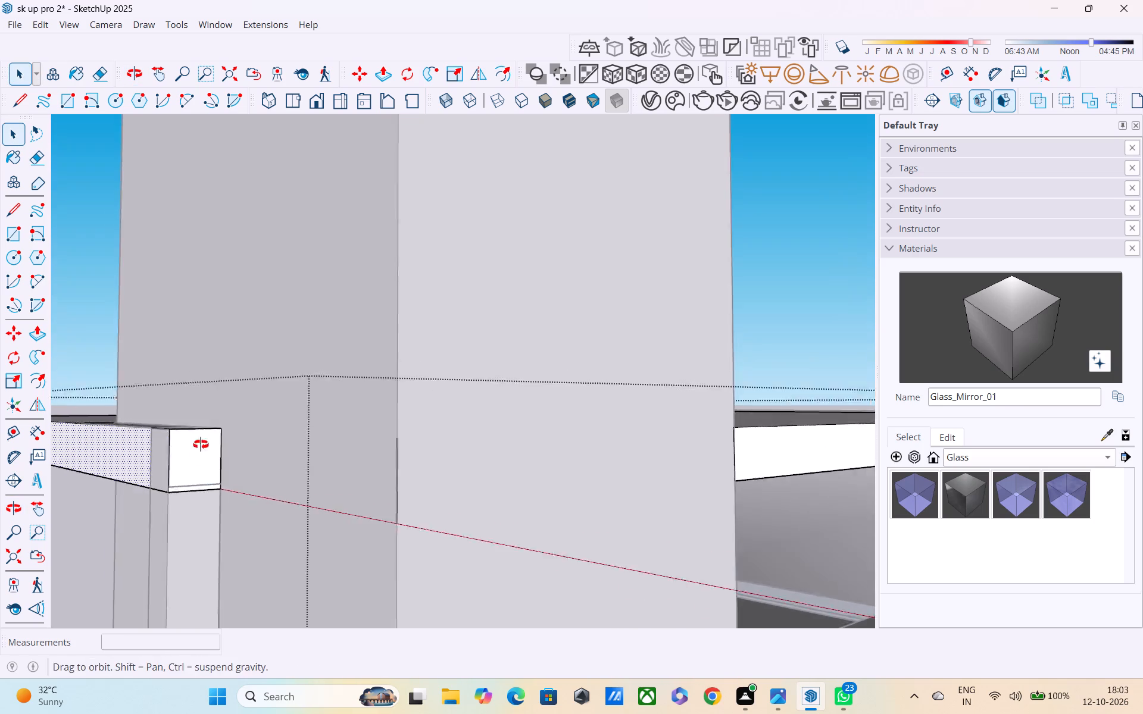
{"action": "middle_click_drag", "start_coordinate": [201, 444], "coordinate": [200, 401]}
{"action": "scroll", "coordinate": [168, 453], "scroll_direction": "up", "scroll_amount": 11}
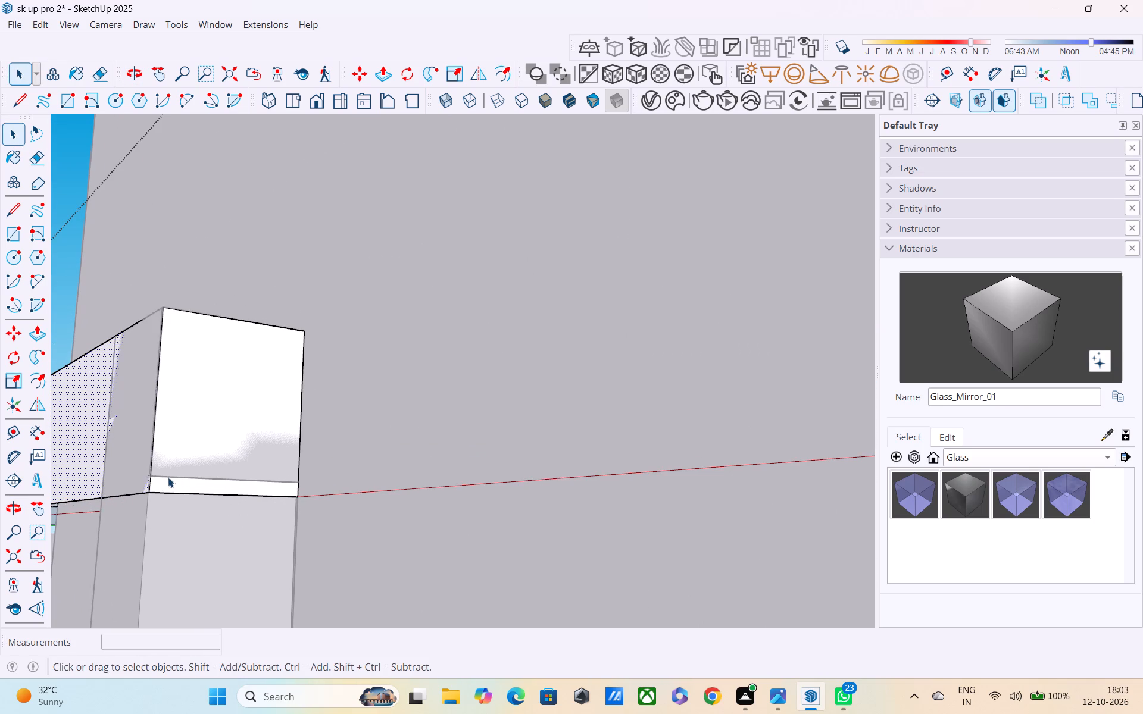
{"action": "left_click", "coordinate": [168, 477]}
{"action": "double_click", "coordinate": [168, 476]}
{"action": "triple_click", "coordinate": [168, 471]}
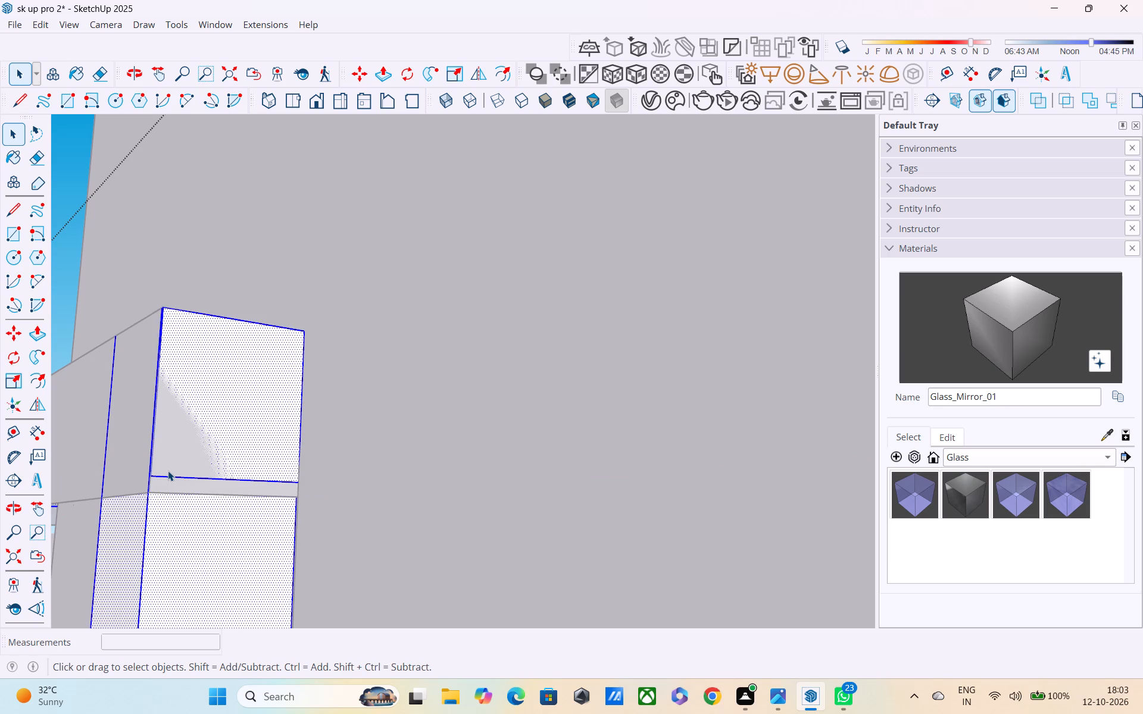
{"action": "triple_click", "coordinate": [168, 471]}
{"action": "double_click", "coordinate": [196, 539]}
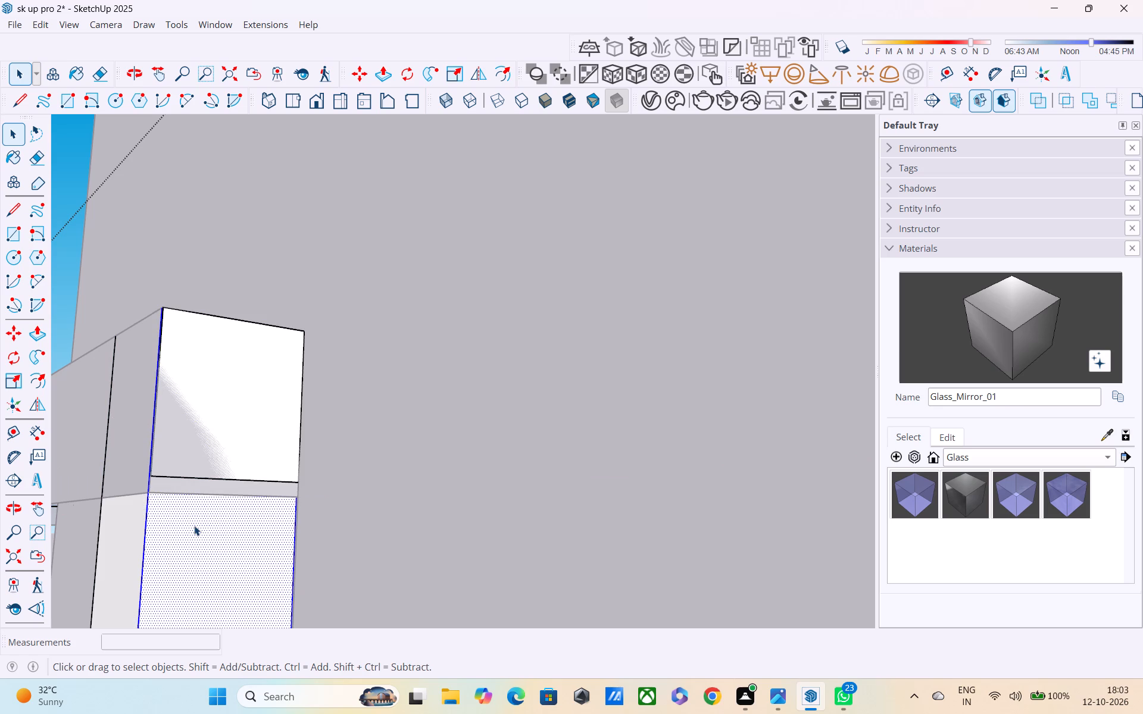
{"action": "key", "text": "e"}
{"action": "left_click", "coordinate": [195, 479]}
{"action": "scroll", "coordinate": [196, 478], "scroll_direction": "down", "scroll_amount": 5}
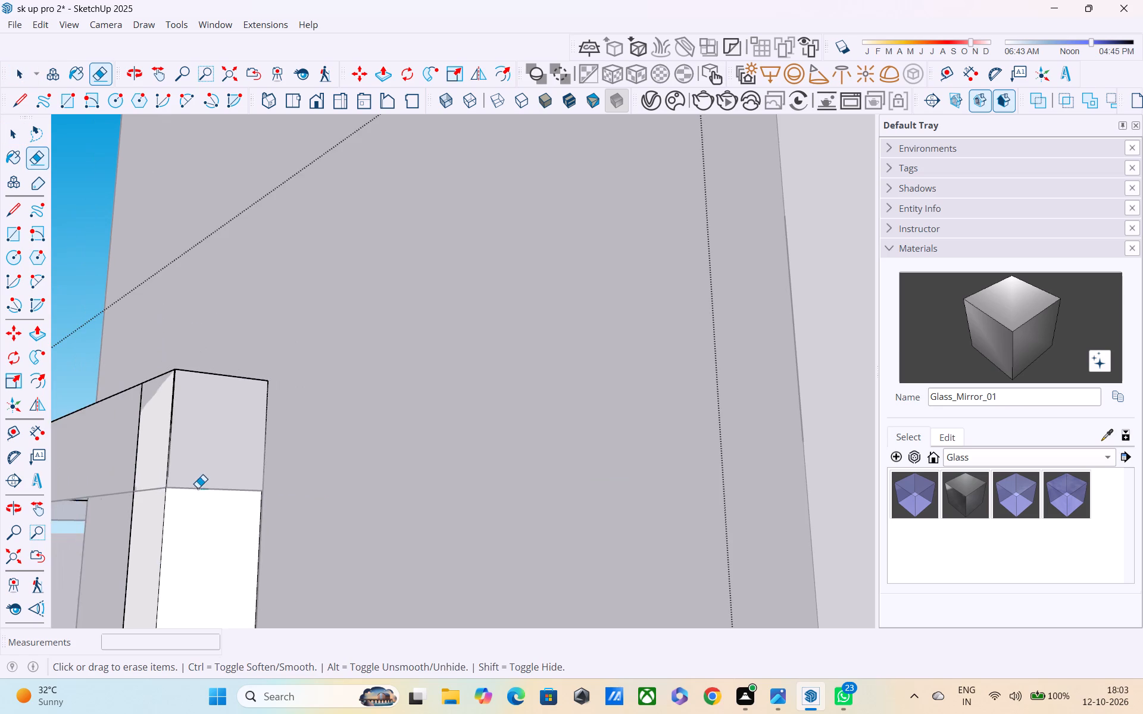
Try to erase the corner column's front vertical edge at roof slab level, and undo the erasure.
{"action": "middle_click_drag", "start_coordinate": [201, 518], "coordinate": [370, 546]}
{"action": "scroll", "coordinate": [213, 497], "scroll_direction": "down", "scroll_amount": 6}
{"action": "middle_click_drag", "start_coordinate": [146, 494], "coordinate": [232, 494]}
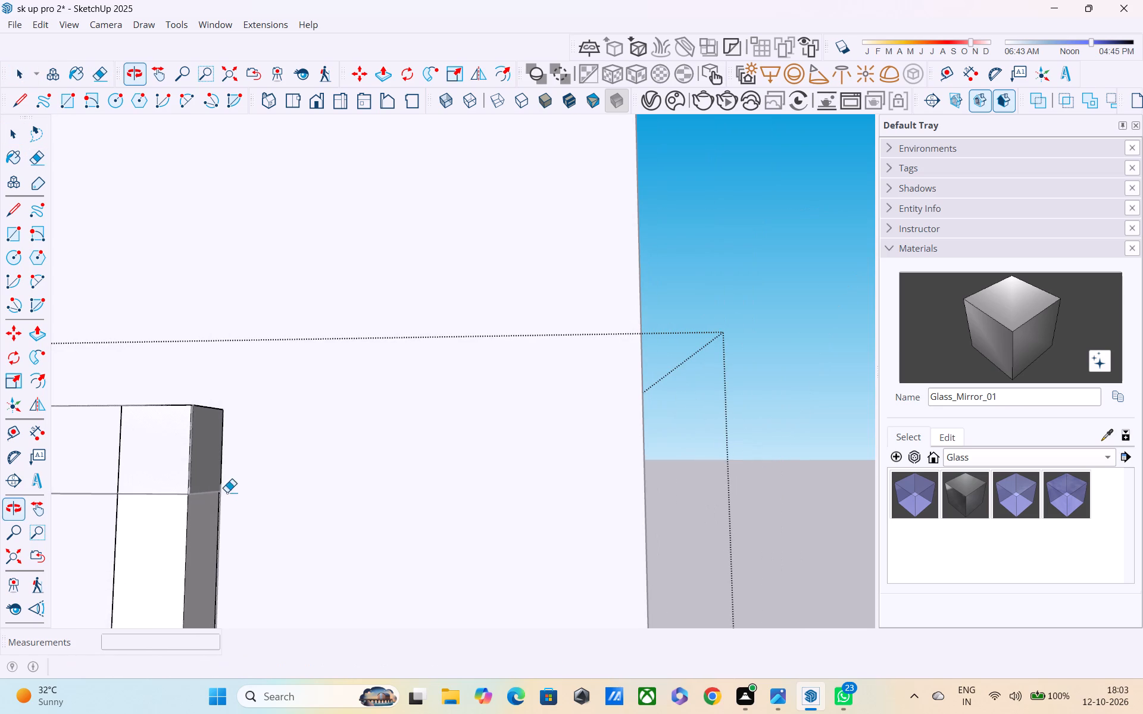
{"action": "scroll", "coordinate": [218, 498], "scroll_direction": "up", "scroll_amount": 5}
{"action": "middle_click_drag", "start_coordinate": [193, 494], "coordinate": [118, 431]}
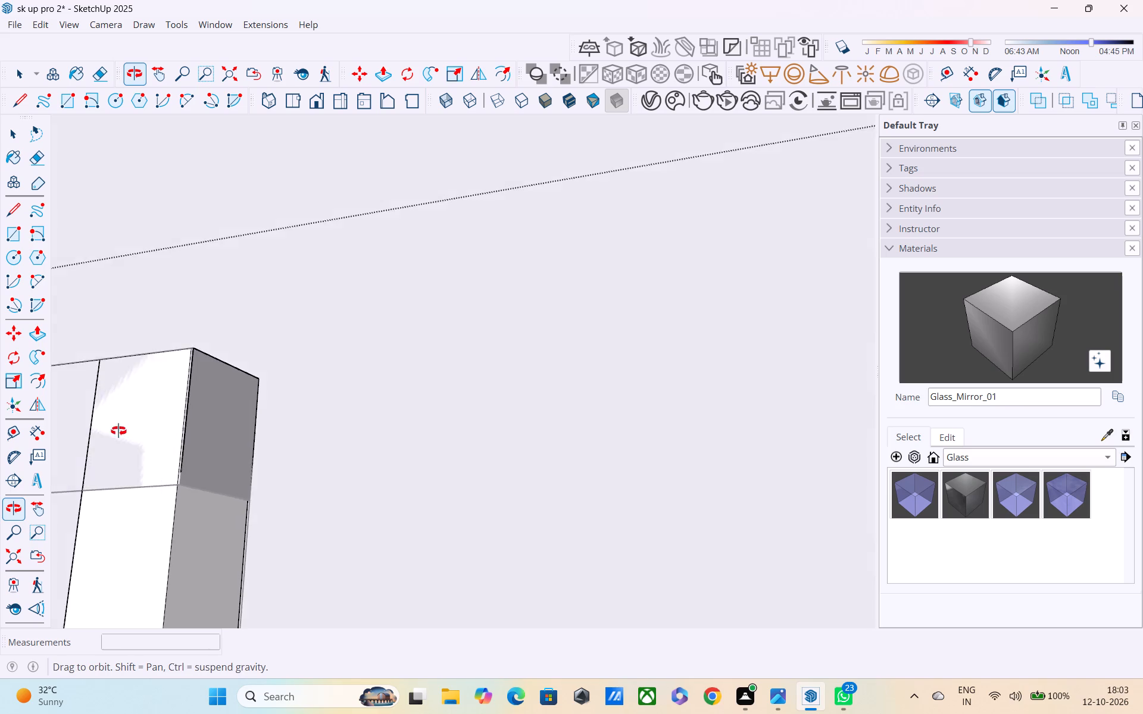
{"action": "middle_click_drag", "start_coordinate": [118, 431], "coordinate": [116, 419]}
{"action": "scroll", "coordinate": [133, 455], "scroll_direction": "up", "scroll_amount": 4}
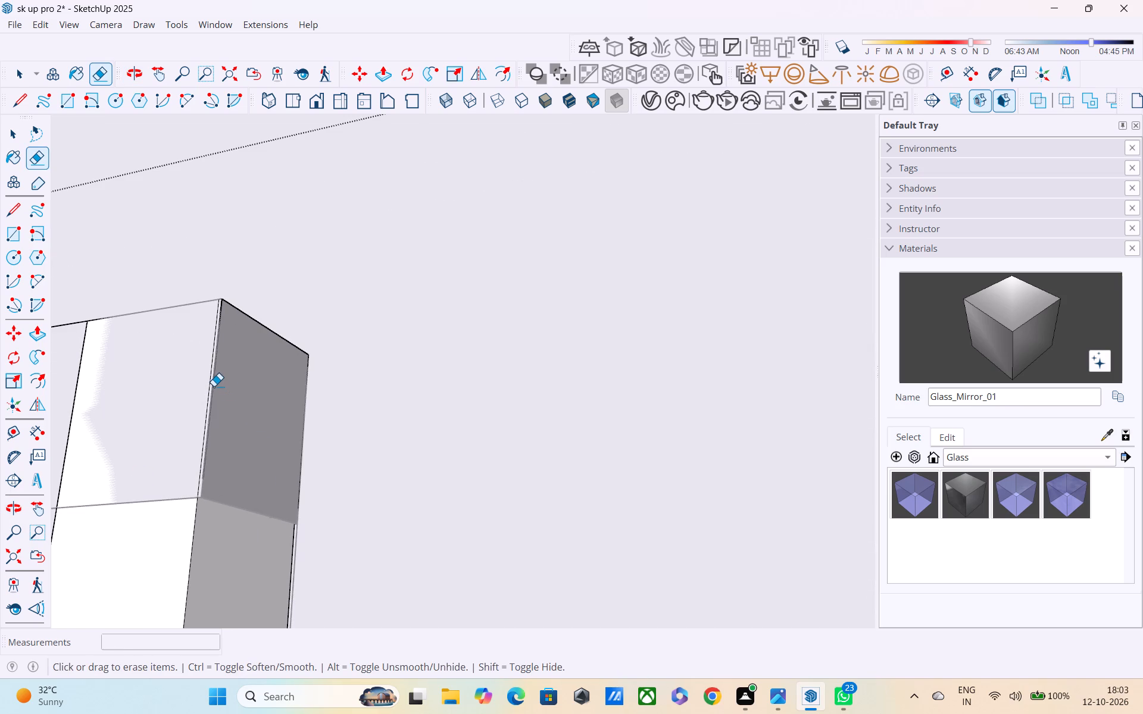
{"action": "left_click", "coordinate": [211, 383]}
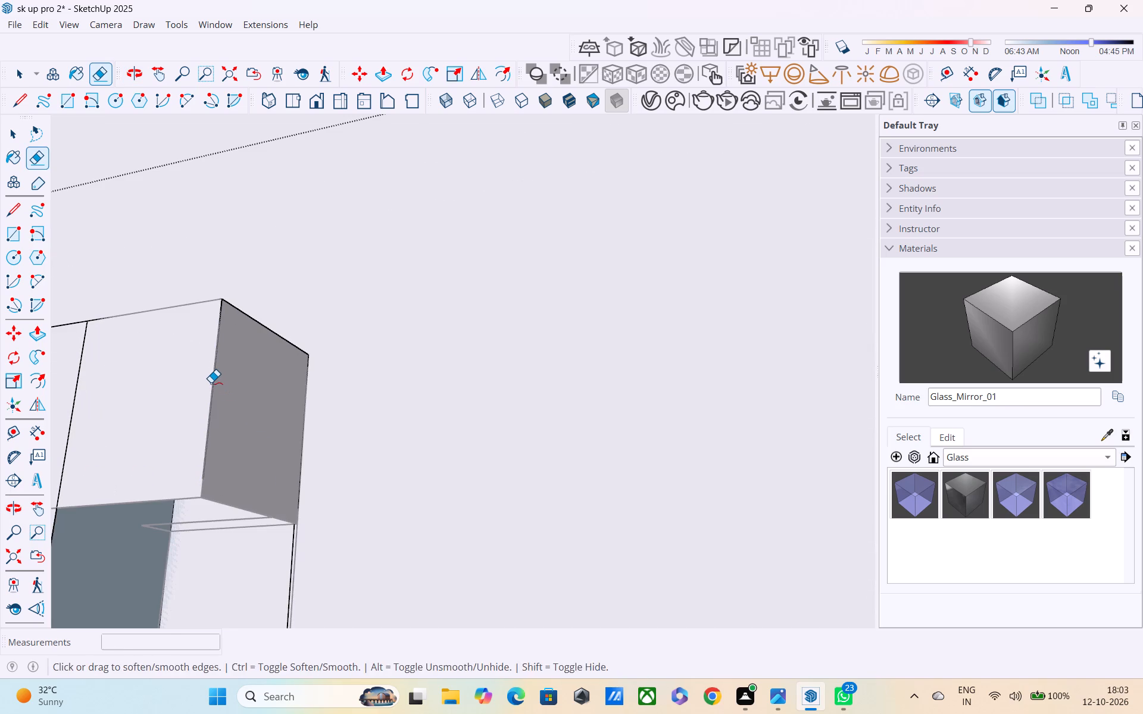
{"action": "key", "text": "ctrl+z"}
Leave the corner column group.
{"action": "scroll", "coordinate": [186, 428], "scroll_direction": "down", "scroll_amount": 8}
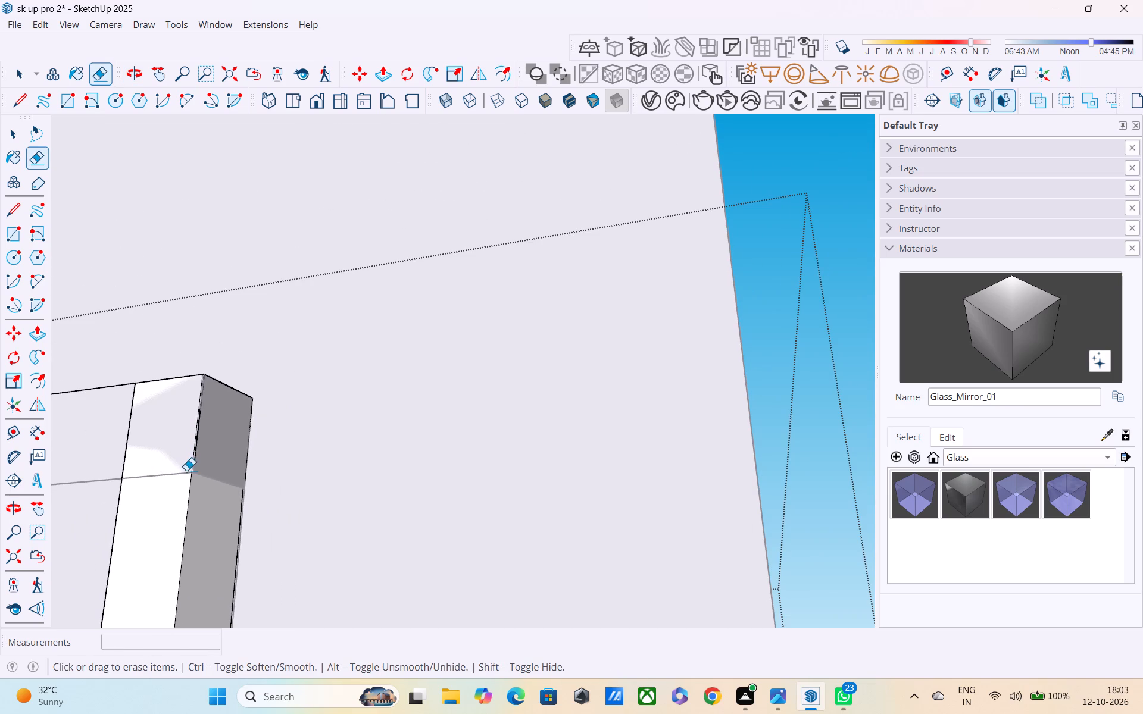
{"action": "key", "text": "Escape"}
{"action": "scroll", "coordinate": [137, 414], "scroll_direction": "down", "scroll_amount": 5}
{"action": "scroll", "coordinate": [237, 442], "scroll_direction": "down", "scroll_amount": 5}
{"action": "left_click", "coordinate": [664, 393]}
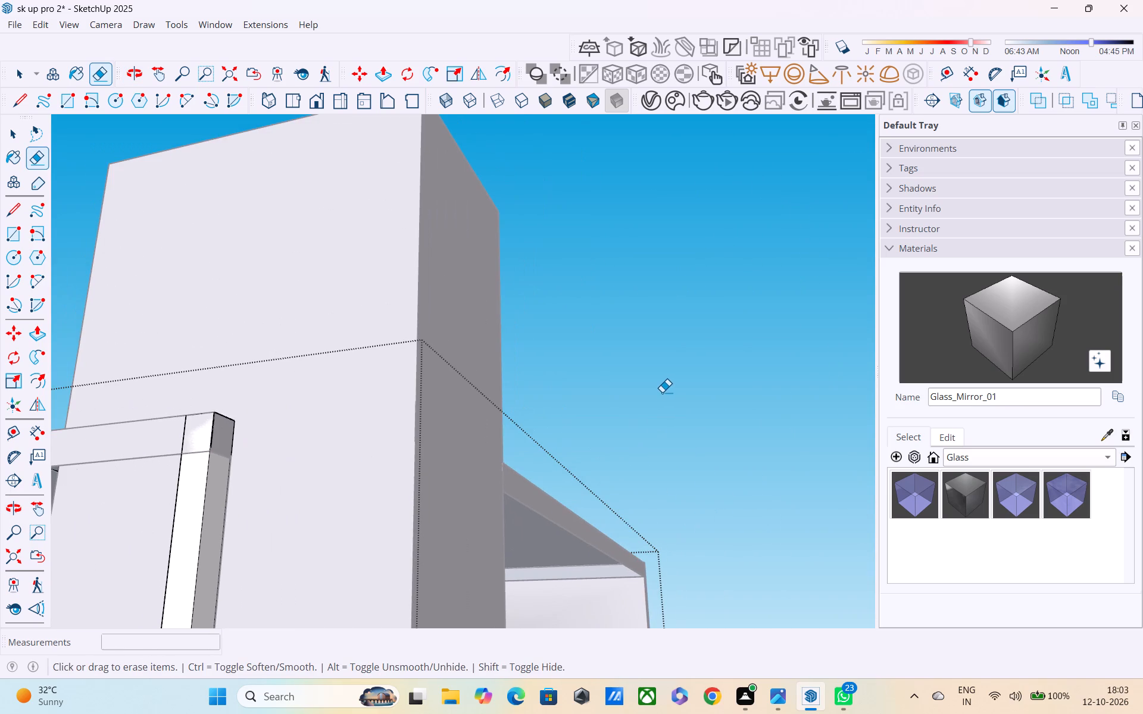
{"action": "key", "text": "space"}
{"action": "double_click", "coordinate": [660, 387]}
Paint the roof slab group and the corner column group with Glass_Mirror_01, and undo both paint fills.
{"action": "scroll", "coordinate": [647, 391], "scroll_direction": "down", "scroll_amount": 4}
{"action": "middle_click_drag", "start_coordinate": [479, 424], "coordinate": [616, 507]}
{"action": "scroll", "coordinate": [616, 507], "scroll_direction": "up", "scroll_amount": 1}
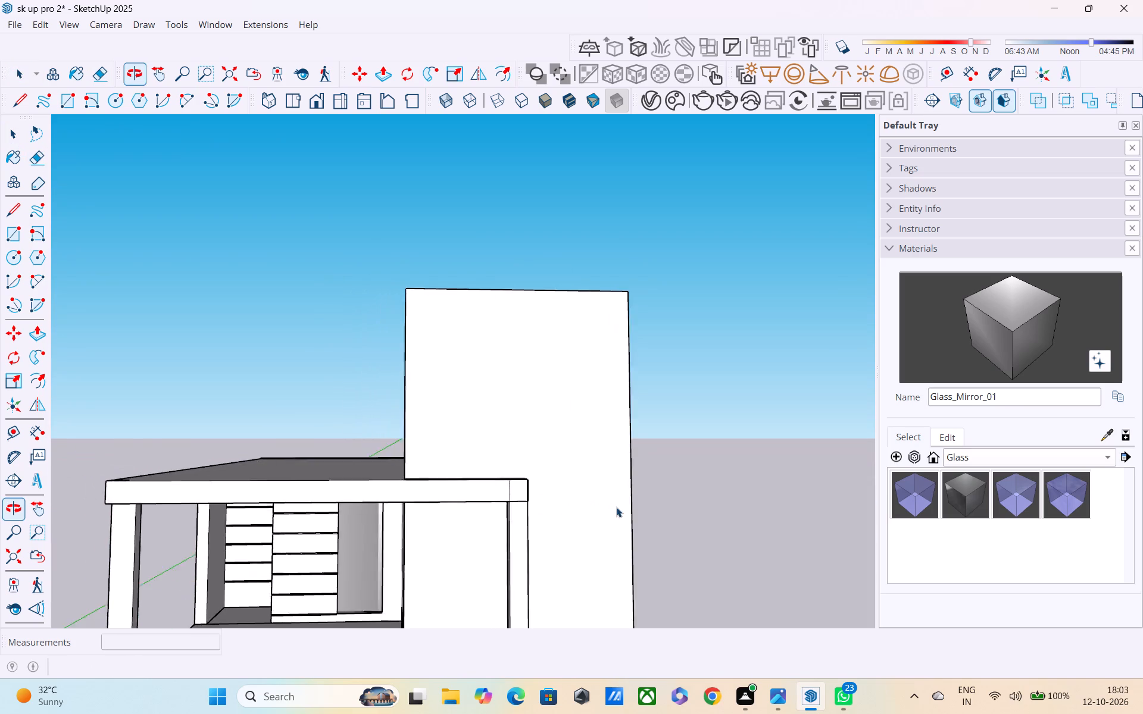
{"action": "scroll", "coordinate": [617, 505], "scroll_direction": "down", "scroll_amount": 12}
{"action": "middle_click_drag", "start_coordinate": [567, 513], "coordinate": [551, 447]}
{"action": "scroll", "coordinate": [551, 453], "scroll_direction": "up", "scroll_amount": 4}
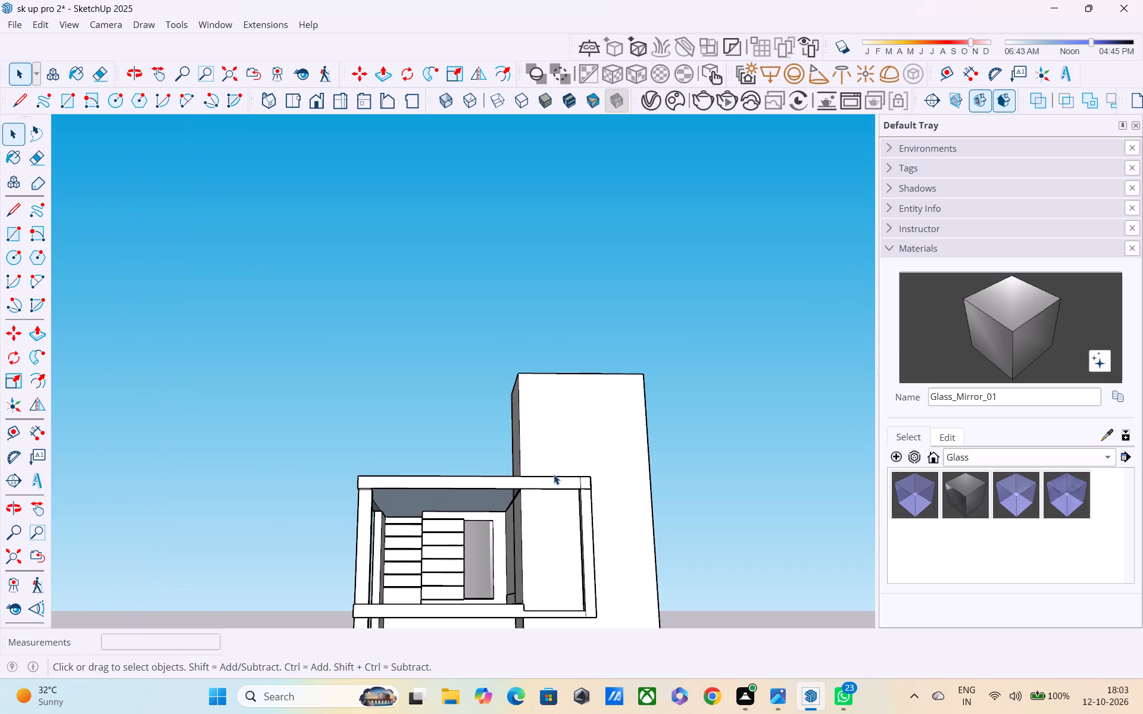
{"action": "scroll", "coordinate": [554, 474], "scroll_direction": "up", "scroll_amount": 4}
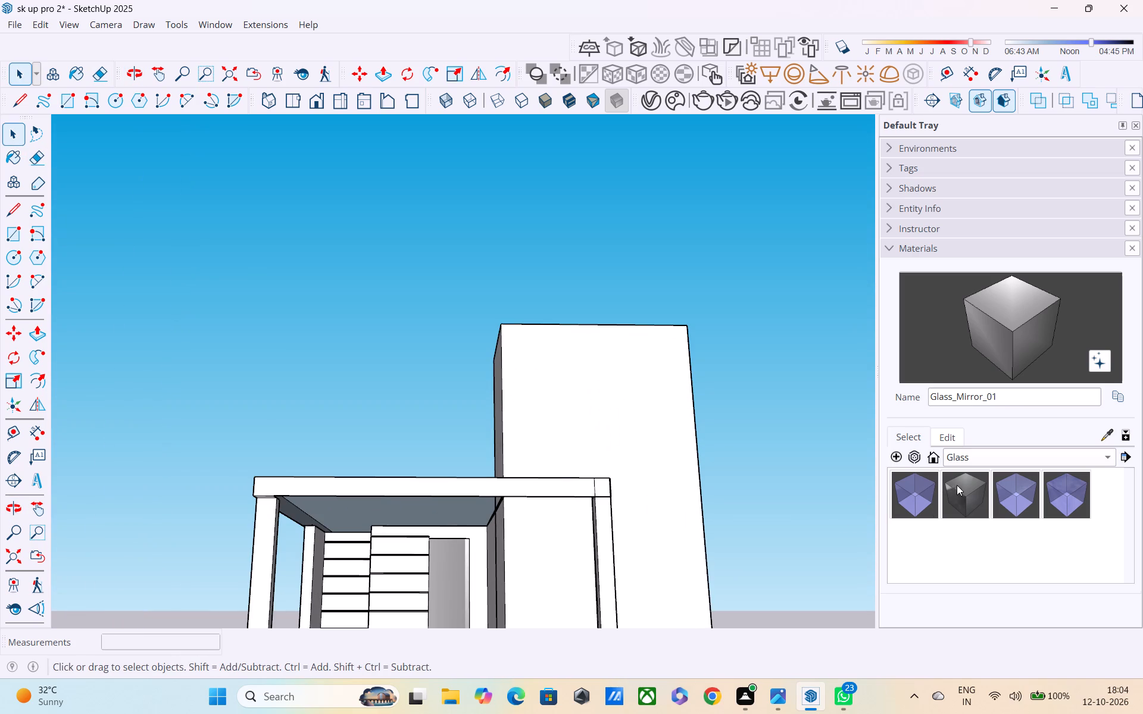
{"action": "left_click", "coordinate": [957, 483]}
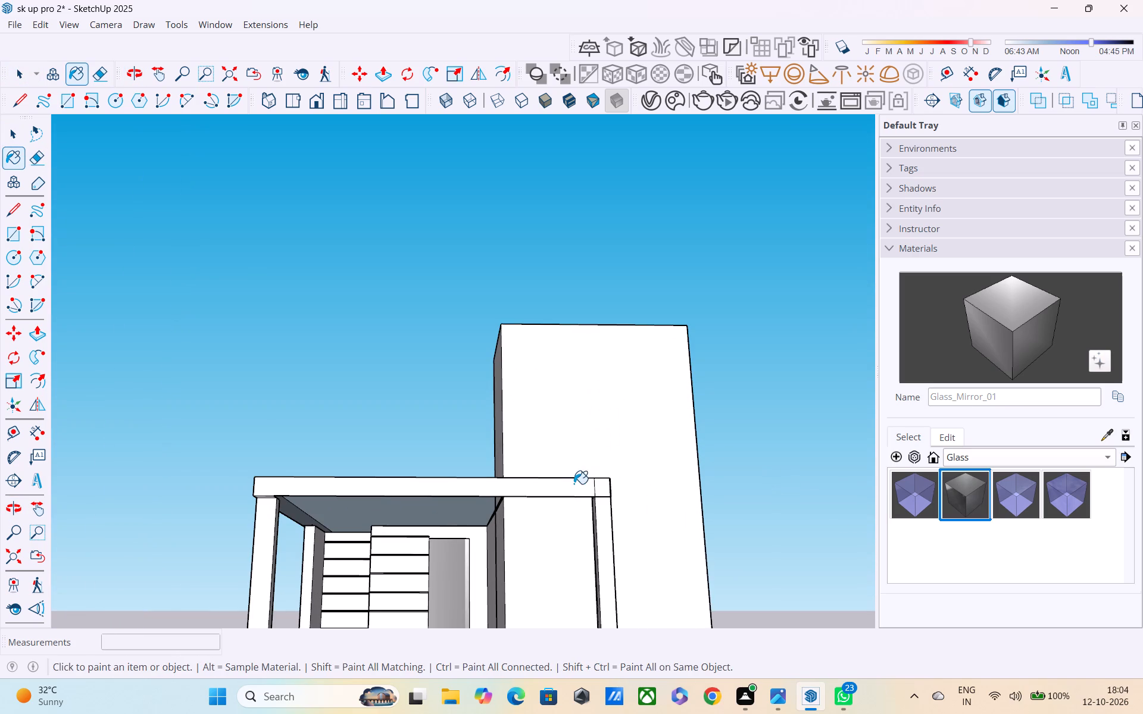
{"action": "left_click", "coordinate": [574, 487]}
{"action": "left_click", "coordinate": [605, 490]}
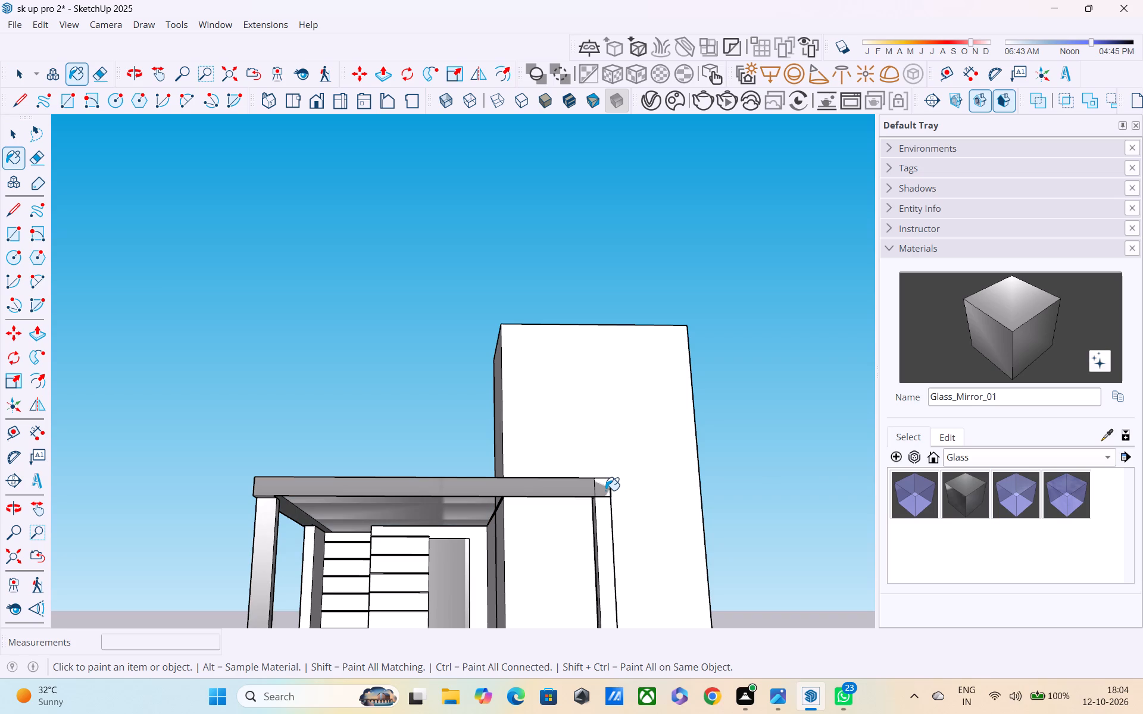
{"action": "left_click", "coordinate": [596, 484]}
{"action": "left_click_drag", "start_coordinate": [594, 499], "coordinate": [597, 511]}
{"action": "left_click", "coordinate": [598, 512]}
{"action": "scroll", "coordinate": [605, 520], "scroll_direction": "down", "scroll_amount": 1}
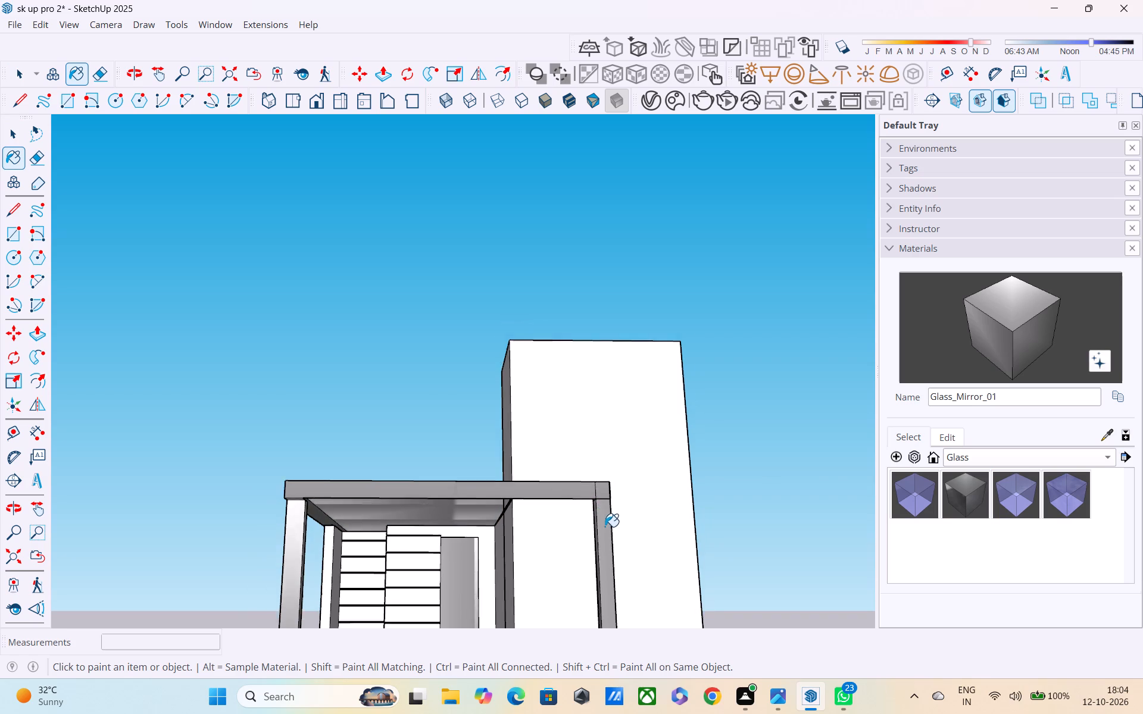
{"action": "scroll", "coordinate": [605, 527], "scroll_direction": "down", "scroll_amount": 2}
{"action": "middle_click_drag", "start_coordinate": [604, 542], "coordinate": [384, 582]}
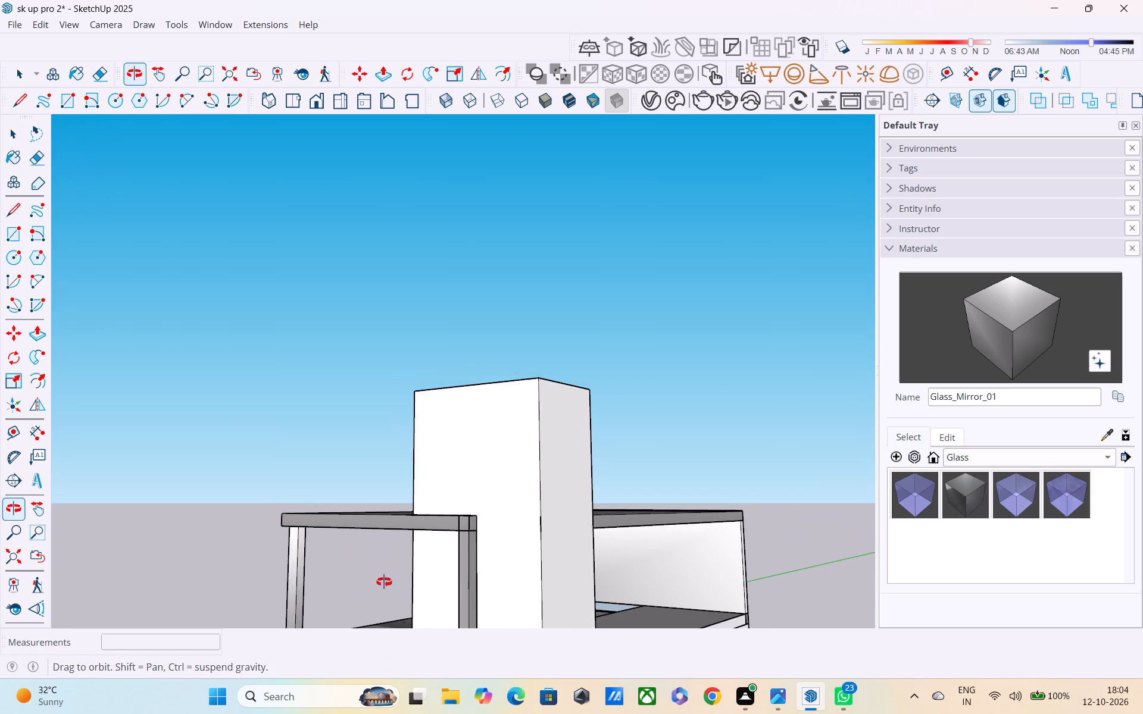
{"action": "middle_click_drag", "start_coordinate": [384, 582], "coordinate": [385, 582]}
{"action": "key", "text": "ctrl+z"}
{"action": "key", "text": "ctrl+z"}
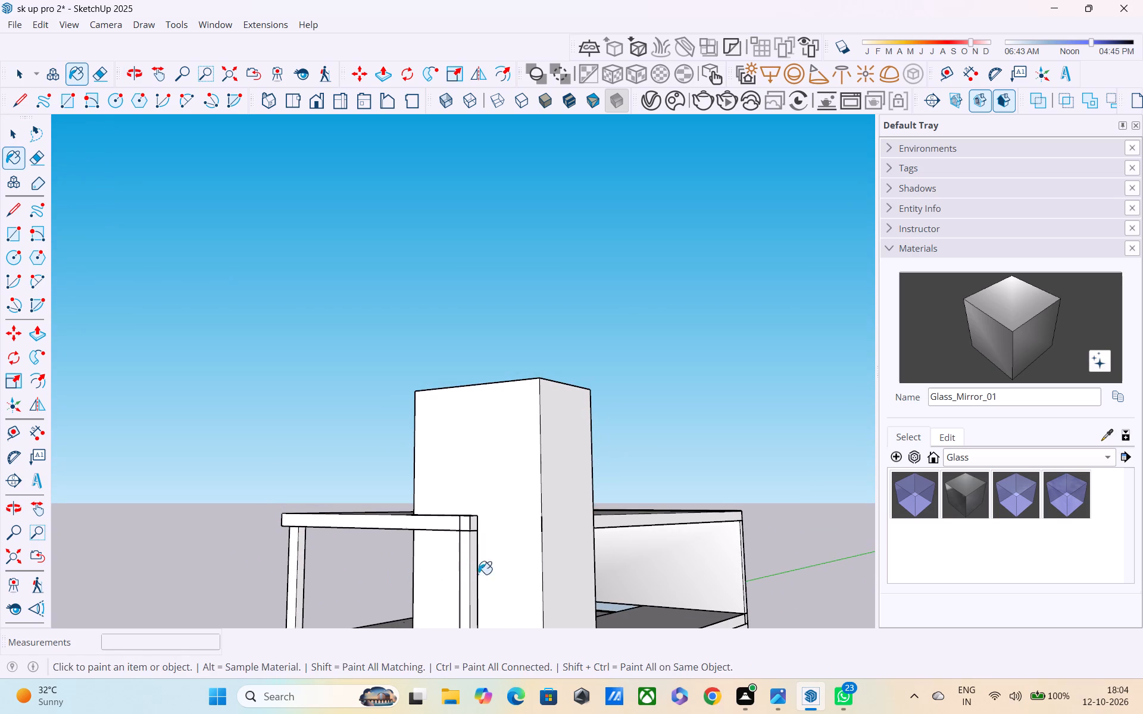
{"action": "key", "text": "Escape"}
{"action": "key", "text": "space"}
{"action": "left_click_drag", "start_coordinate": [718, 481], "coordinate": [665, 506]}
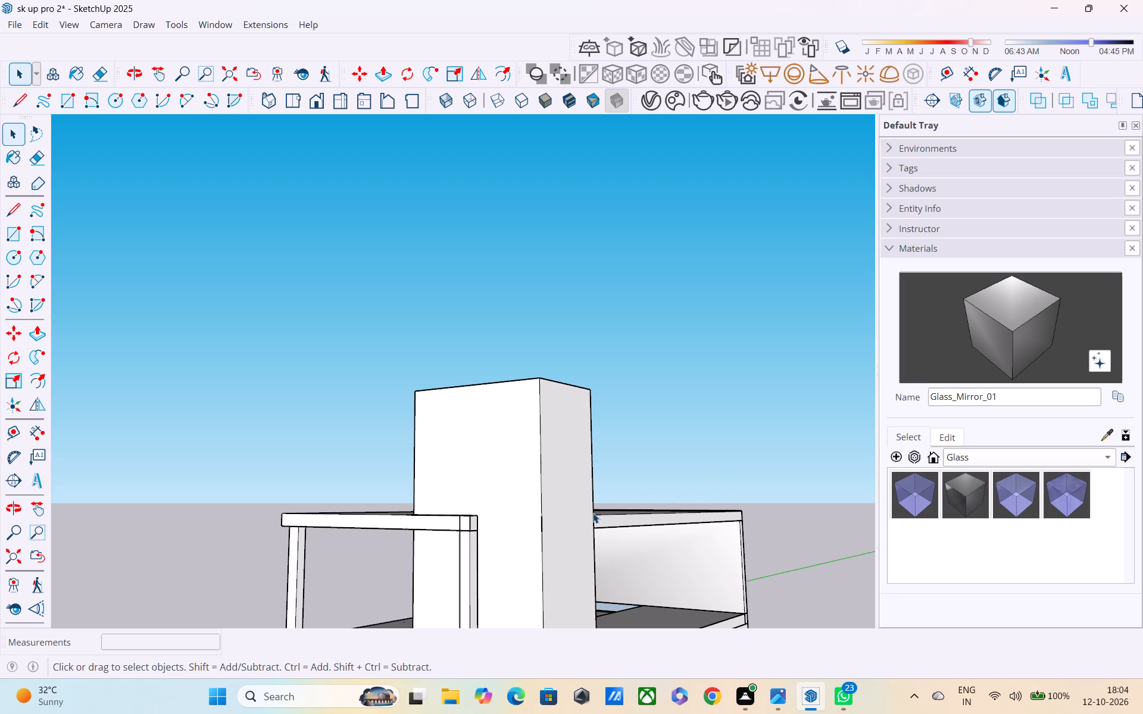
Examine the roof slab, beams and corner column junctions around the tall block from the front, below and the side.
{"action": "scroll", "coordinate": [444, 522], "scroll_direction": "up", "scroll_amount": 4}
{"action": "scroll", "coordinate": [534, 530], "scroll_direction": "up", "scroll_amount": 3}
{"action": "scroll", "coordinate": [459, 527], "scroll_direction": "up", "scroll_amount": 6}
{"action": "middle_click_drag", "start_coordinate": [460, 517], "coordinate": [512, 470]}
{"action": "scroll", "coordinate": [488, 501], "scroll_direction": "down", "scroll_amount": 15}
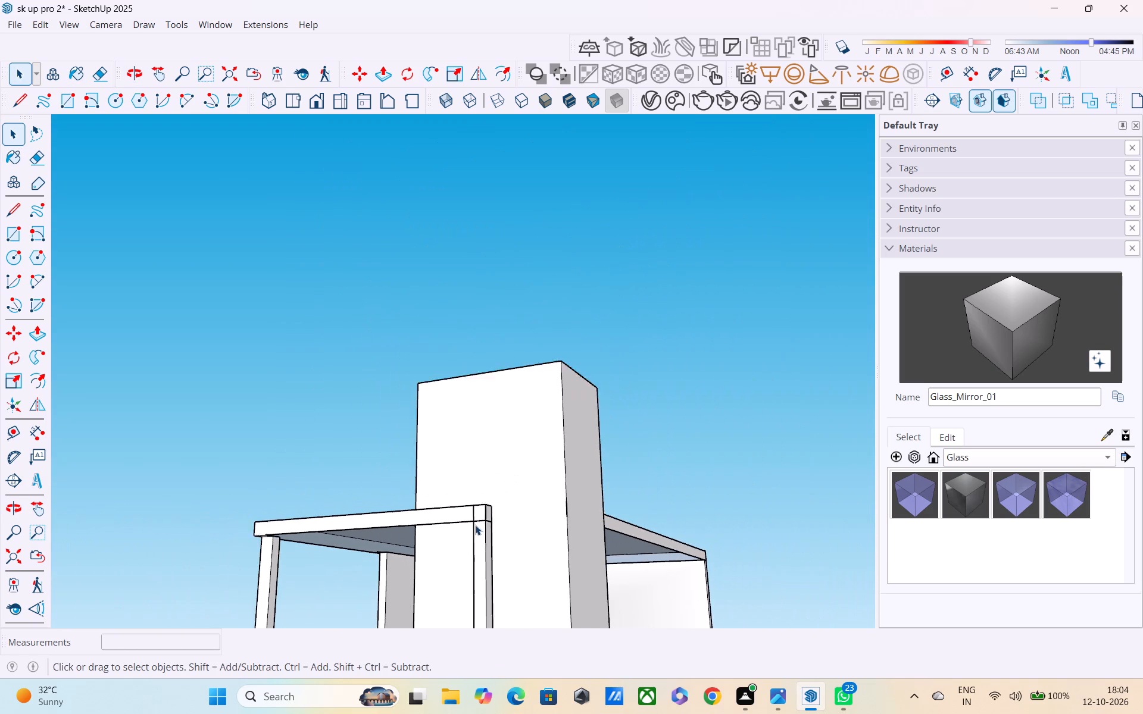
{"action": "middle_click_drag", "start_coordinate": [475, 525], "coordinate": [495, 490]}
{"action": "scroll", "coordinate": [494, 491], "scroll_direction": "up", "scroll_amount": 9}
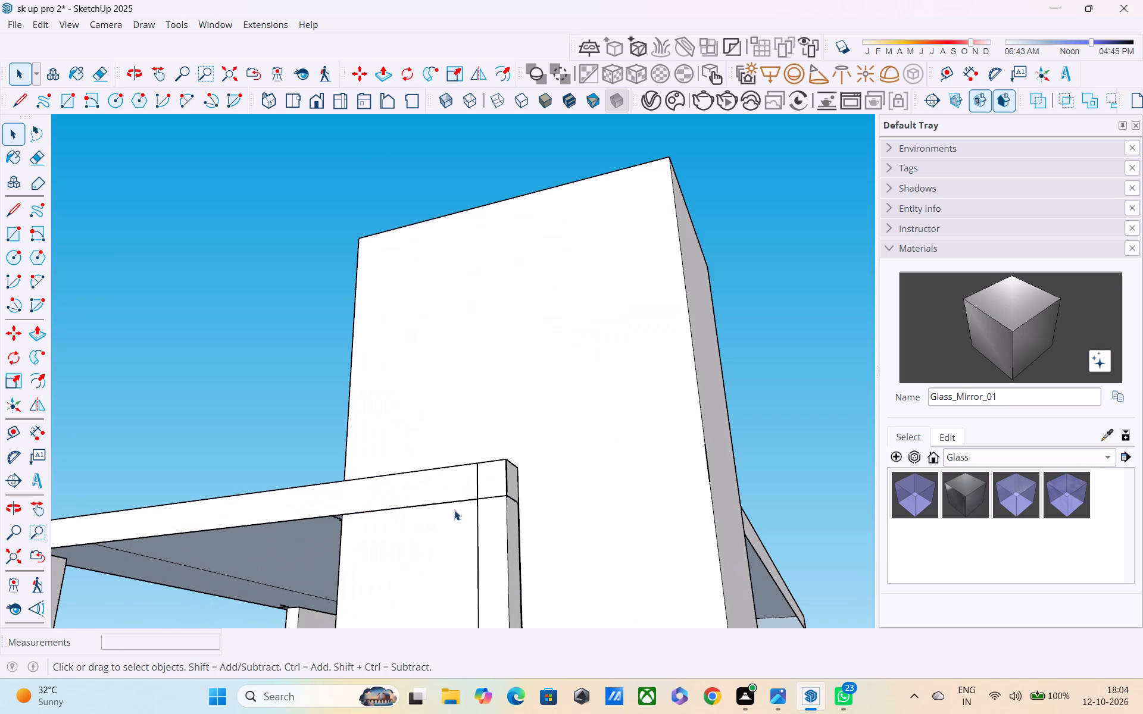
{"action": "middle_click_drag", "start_coordinate": [454, 510], "coordinate": [582, 408]}
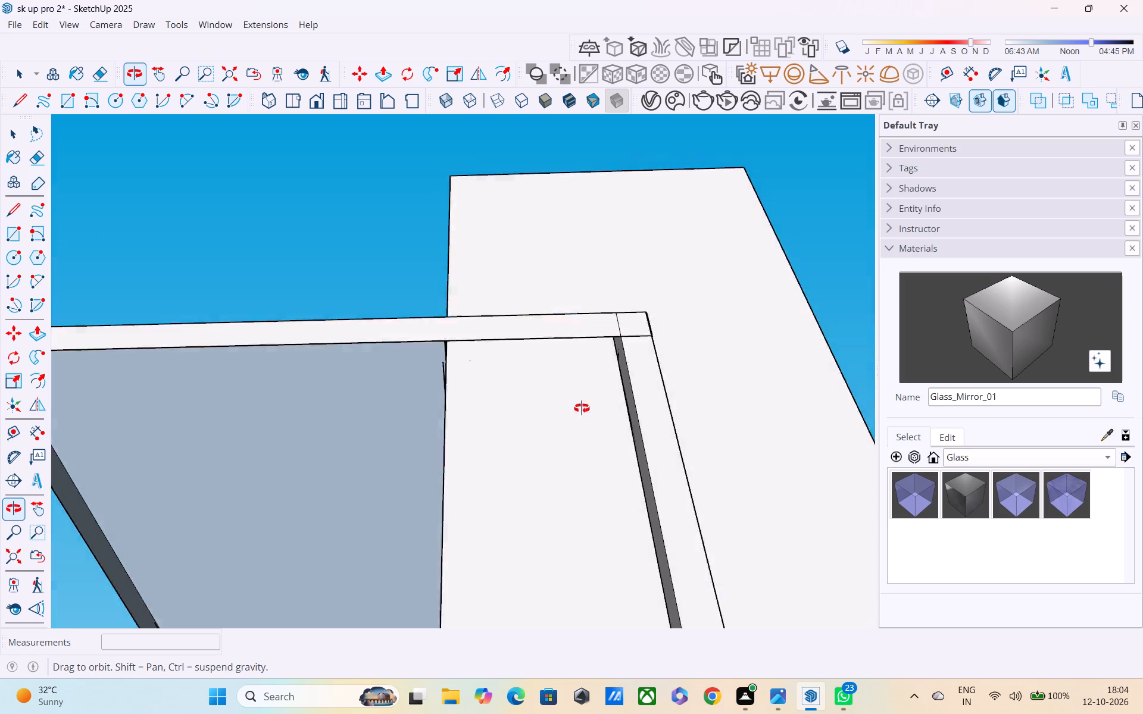
{"action": "middle_click_drag", "start_coordinate": [582, 408], "coordinate": [588, 353]}
{"action": "scroll", "coordinate": [588, 353], "scroll_direction": "up", "scroll_amount": 1}
{"action": "scroll", "coordinate": [588, 357], "scroll_direction": "down", "scroll_amount": 13}
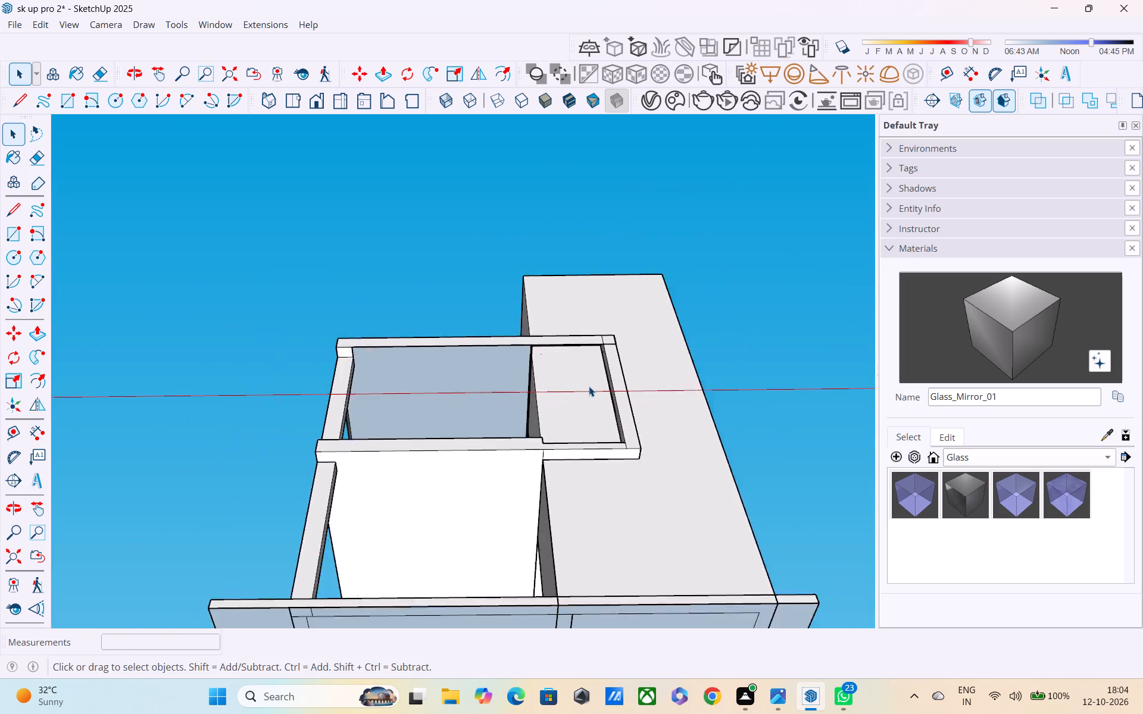
{"action": "middle_click_drag", "start_coordinate": [589, 387], "coordinate": [175, 448]}
{"action": "scroll", "coordinate": [513, 406], "scroll_direction": "up", "scroll_amount": 1}
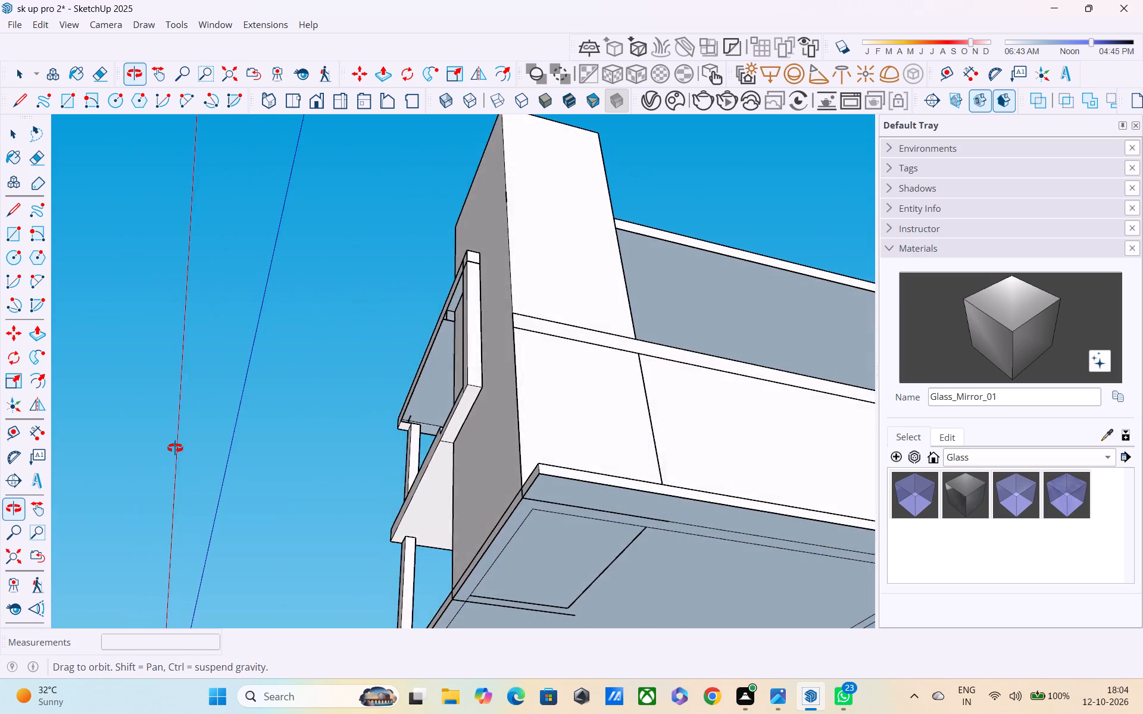
{"action": "middle_click_drag", "start_coordinate": [175, 448], "coordinate": [249, 519]}
Undo the last several edits made inside the building's groups, and leave the open group.
{"action": "key", "text": "ctrl+z"}
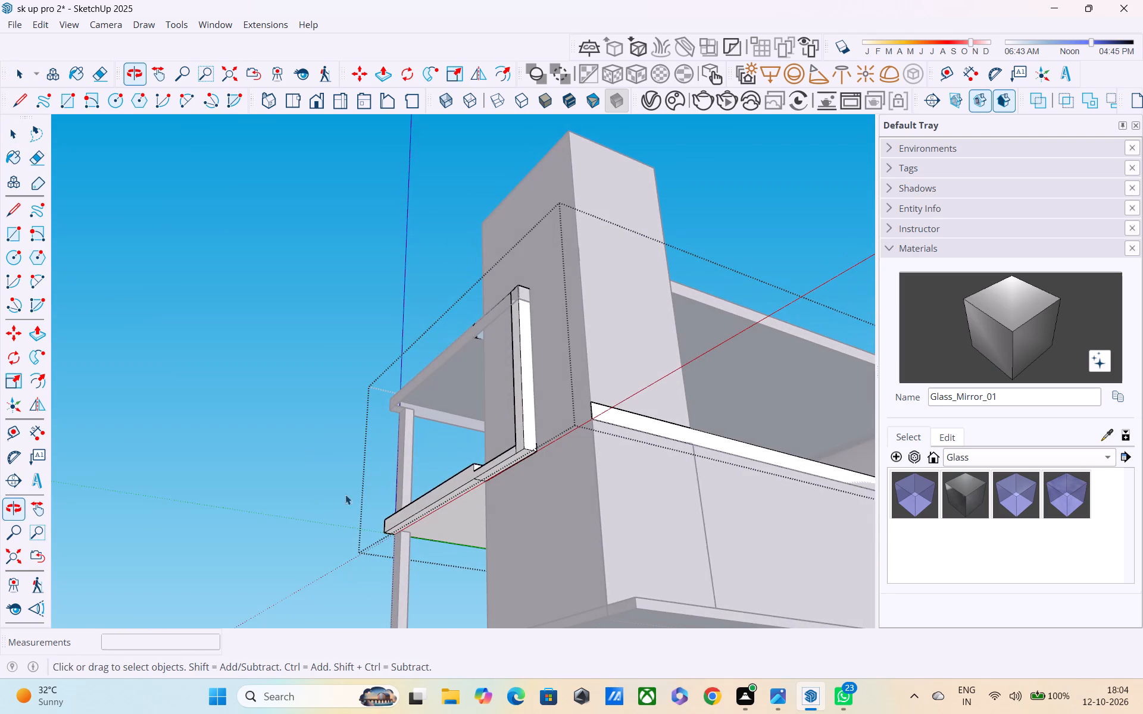
{"action": "scroll", "coordinate": [487, 451], "scroll_direction": "up", "scroll_amount": 1}
{"action": "key", "text": "ctrl+z"}
{"action": "middle_click_drag", "start_coordinate": [420, 353], "coordinate": [369, 258]}
{"action": "key", "text": "Escape"}
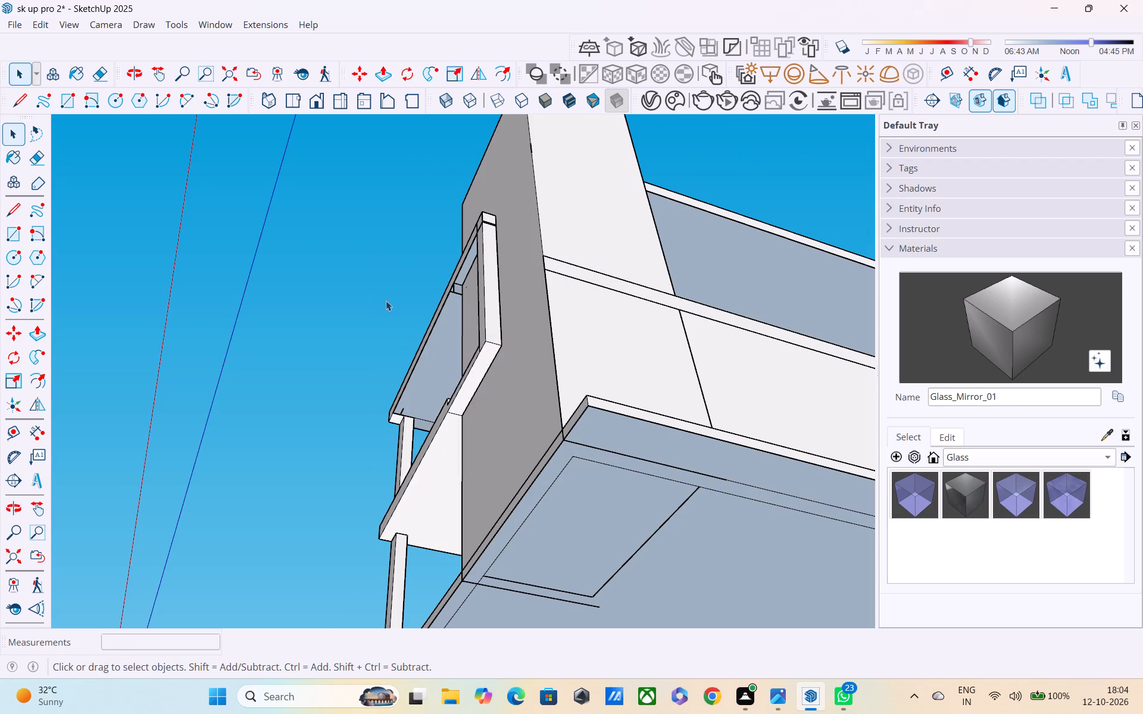
{"action": "key", "text": "ctrl+z"}
{"action": "key", "text": "ctrl+z"}
{"action": "key", "text": "ctrl+z"}
{"action": "key", "text": "ctrl+z"}
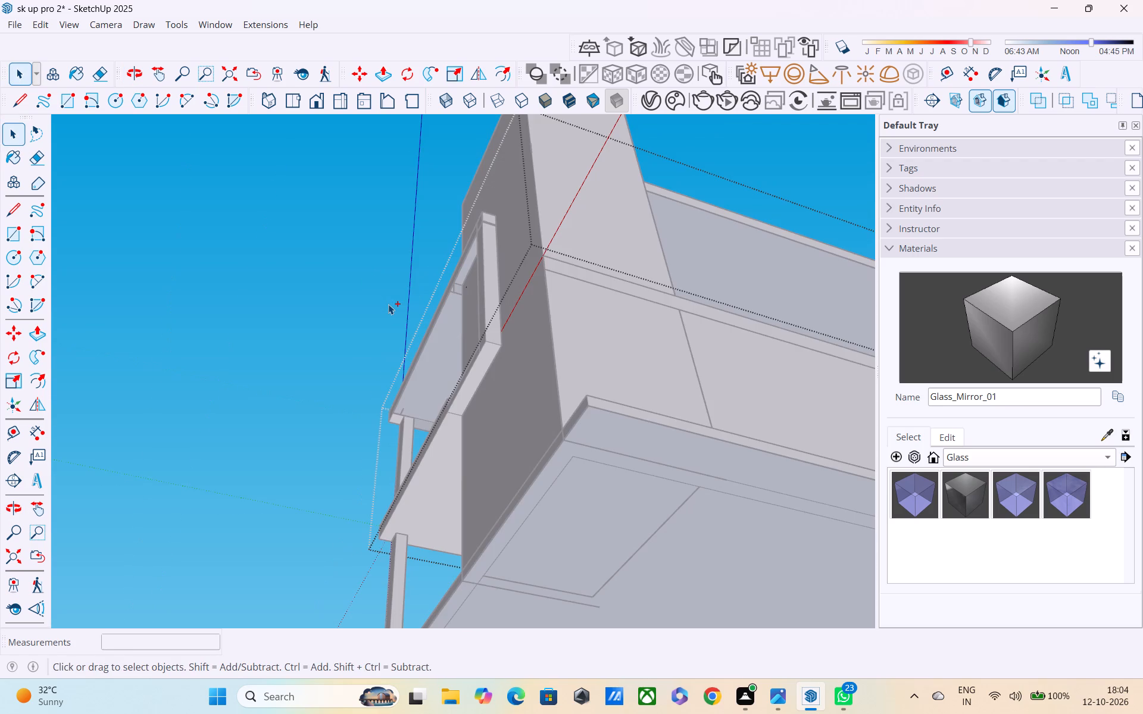
{"action": "left_click", "coordinate": [412, 274]}
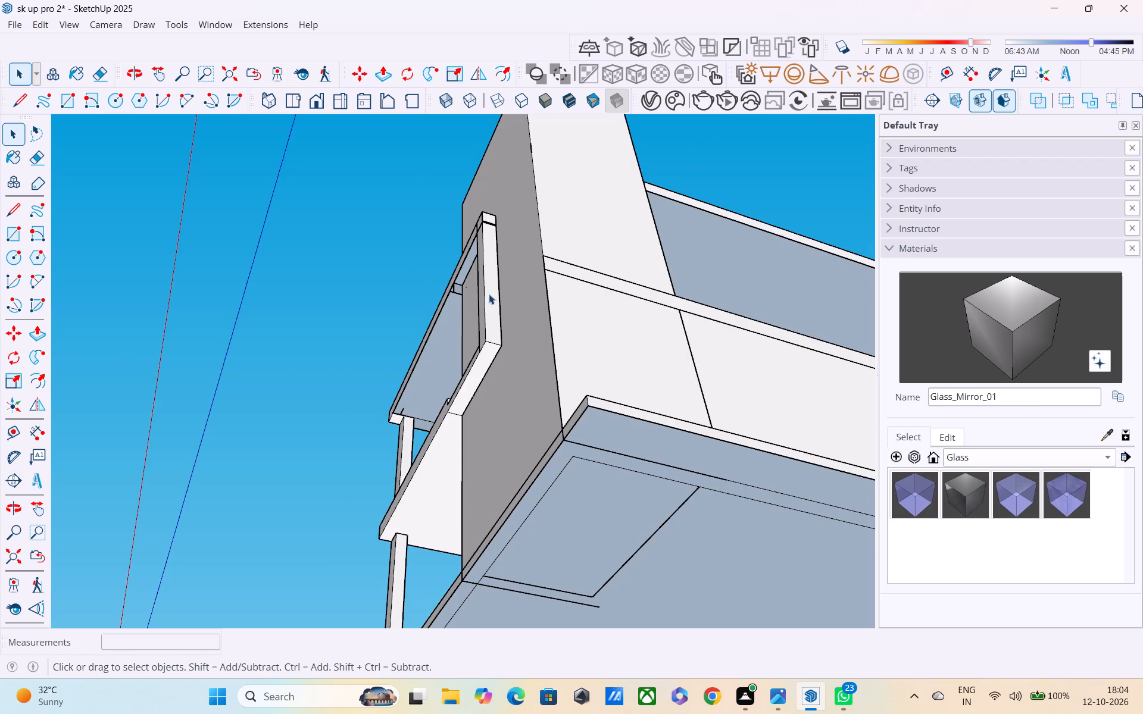
Open the roof slab group, move all its connected geometry with the attached column sideways clear of the building, and leave the group.
{"action": "middle_click_drag", "start_coordinate": [489, 294], "coordinate": [40, 464]}
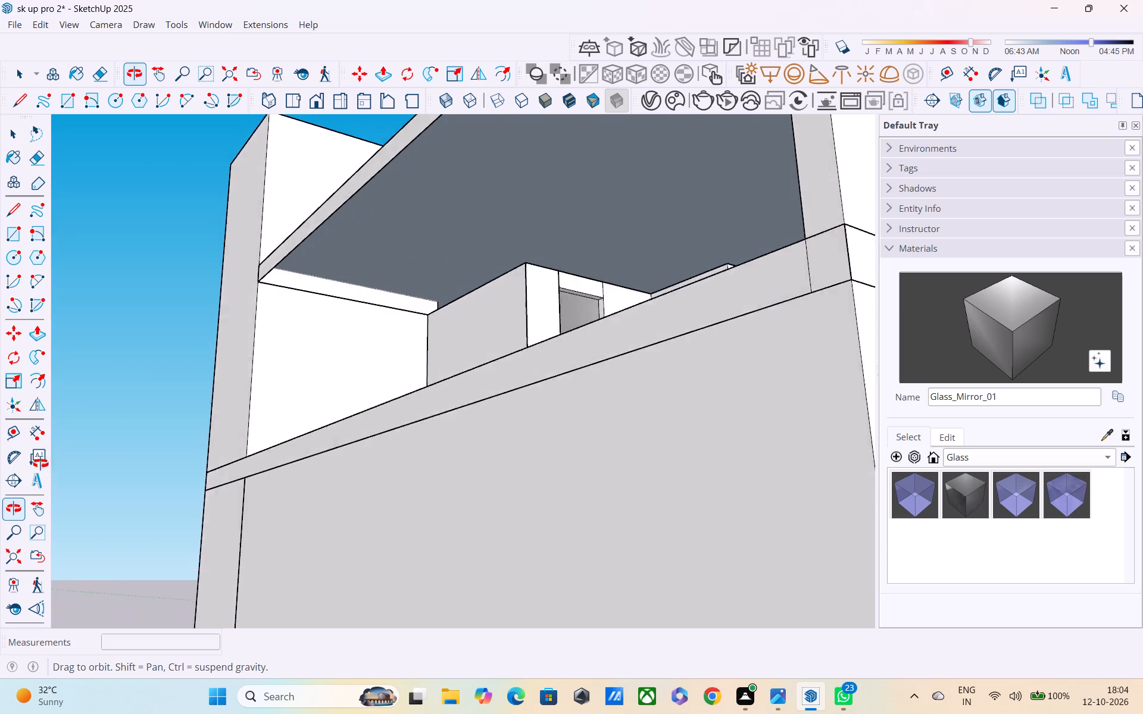
{"action": "middle_click_drag", "start_coordinate": [40, 464], "coordinate": [52, 503]}
{"action": "scroll", "coordinate": [59, 496], "scroll_direction": "up", "scroll_amount": 1}
{"action": "scroll", "coordinate": [64, 489], "scroll_direction": "down", "scroll_amount": 5}
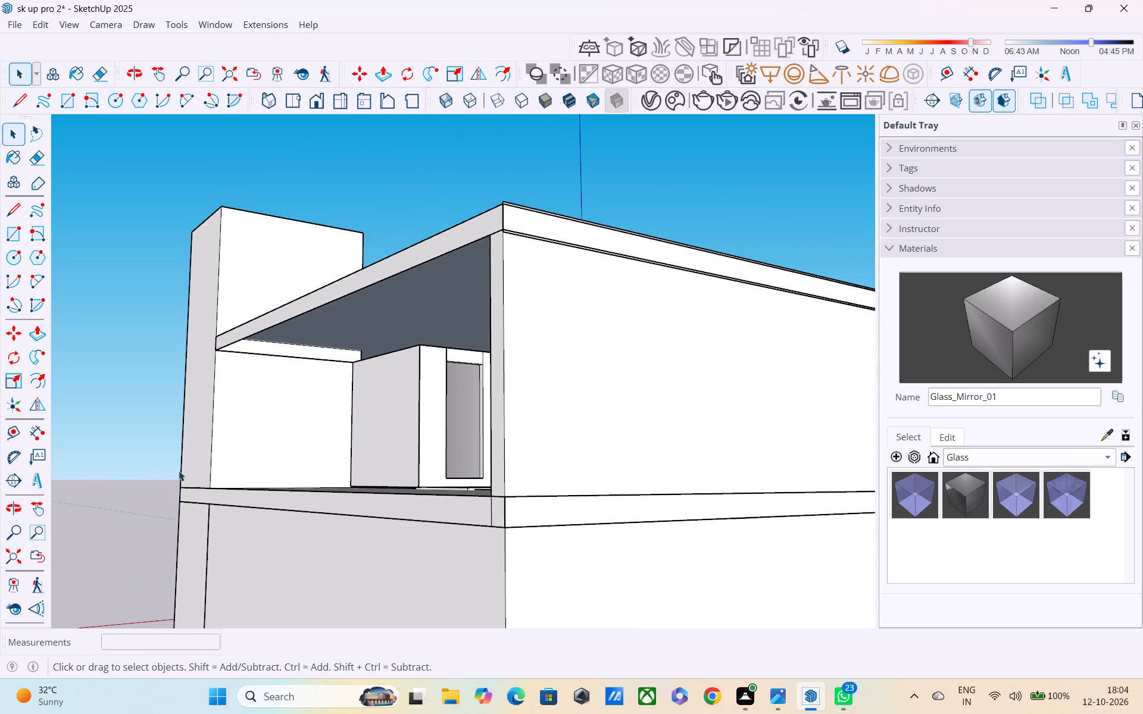
{"action": "middle_click_drag", "start_coordinate": [188, 476], "coordinate": [235, 528]}
{"action": "double_click", "coordinate": [469, 479]}
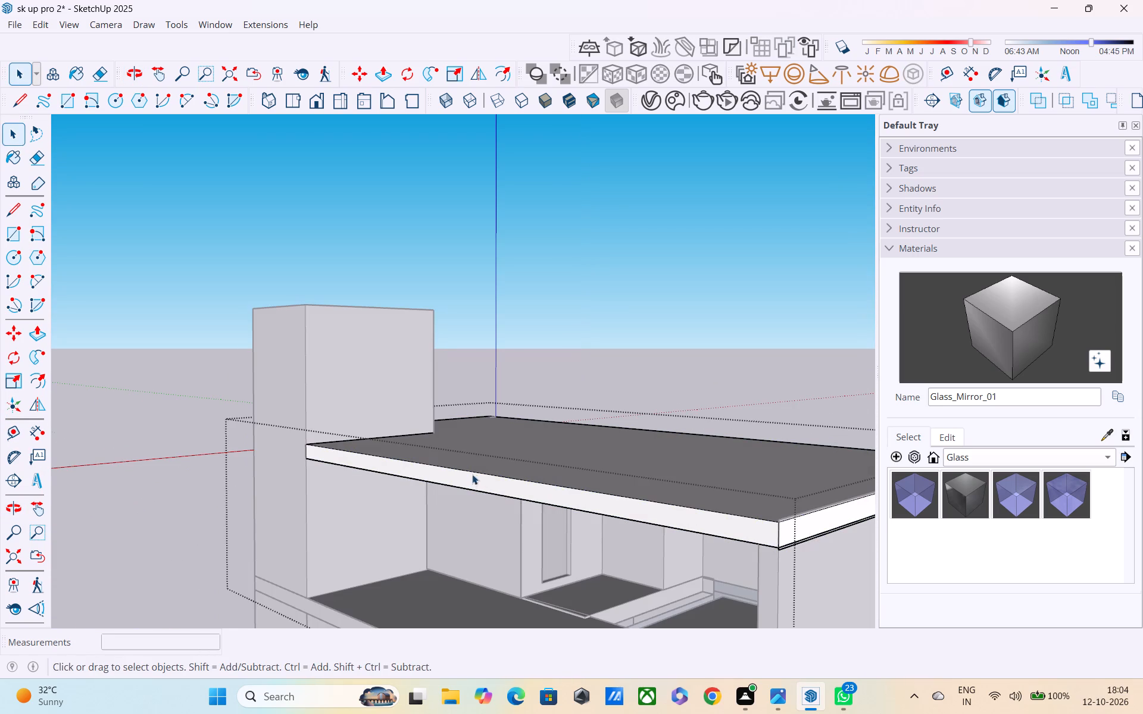
{"action": "right_click", "coordinate": [491, 484]}
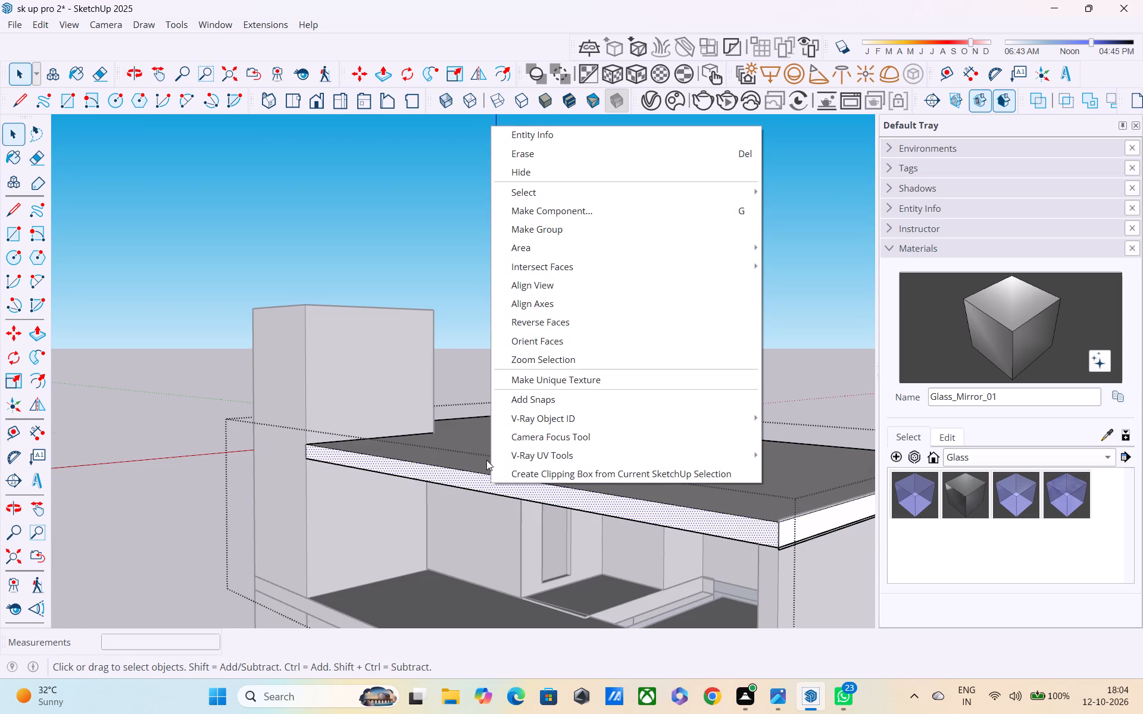
{"action": "left_click", "coordinate": [467, 380]}
{"action": "triple_click", "coordinate": [458, 484]}
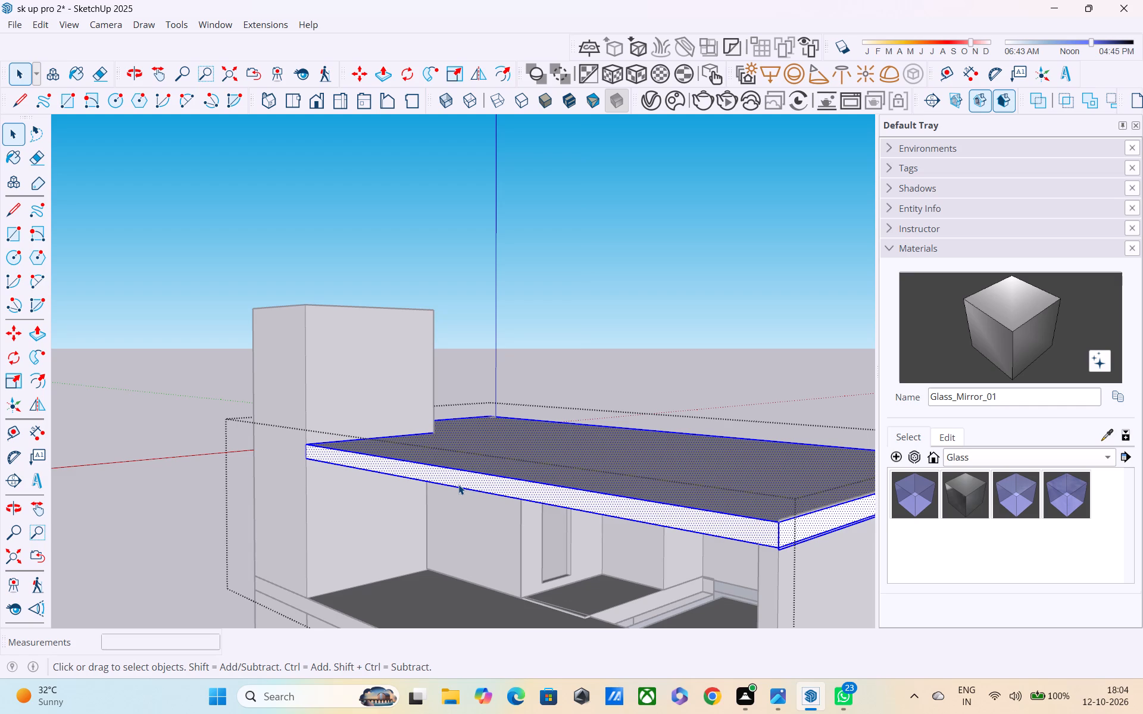
{"action": "key", "text": "m"}
{"action": "left_click", "coordinate": [772, 543]}
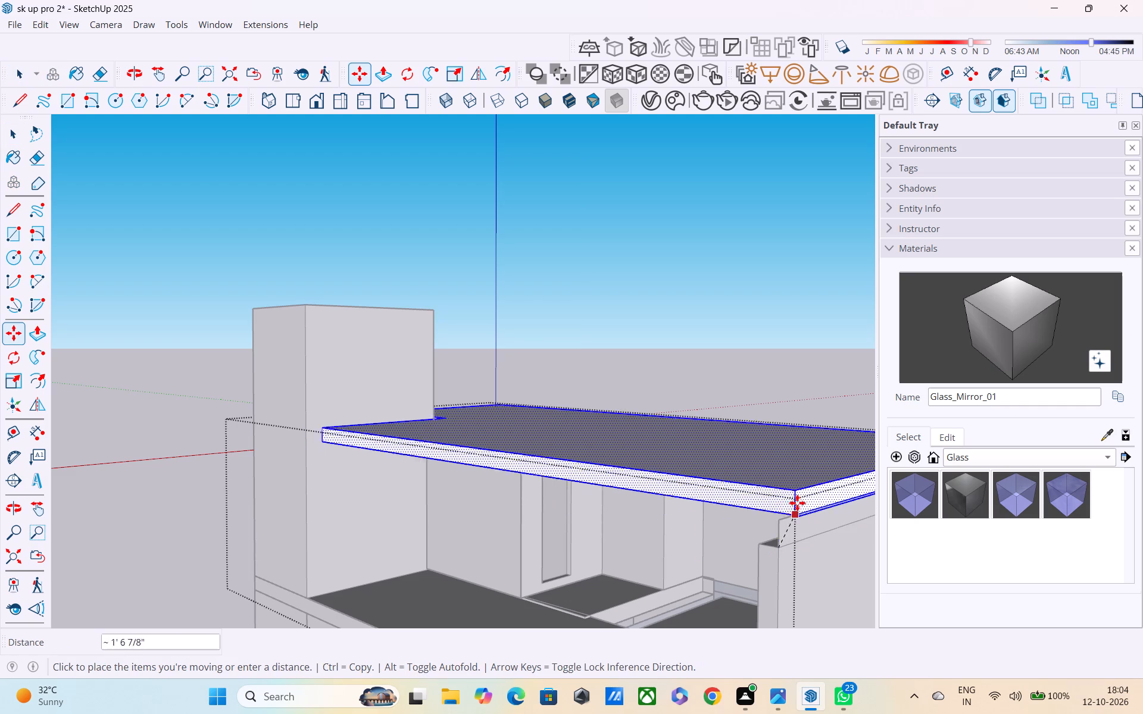
{"action": "scroll", "coordinate": [745, 417], "scroll_direction": "down", "scroll_amount": 2}
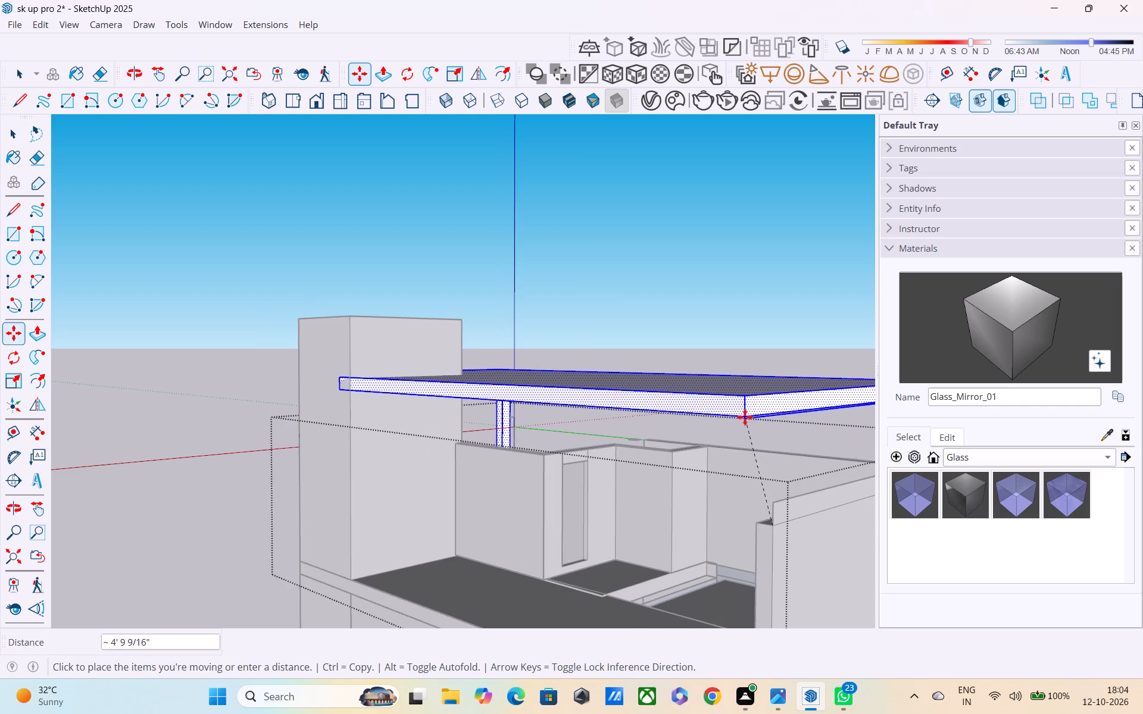
{"action": "middle_click_drag", "start_coordinate": [724, 419], "coordinate": [965, 427]}
{"action": "scroll", "coordinate": [748, 416], "scroll_direction": "down", "scroll_amount": 4}
{"action": "middle_click_drag", "start_coordinate": [536, 419], "coordinate": [1060, 422]}
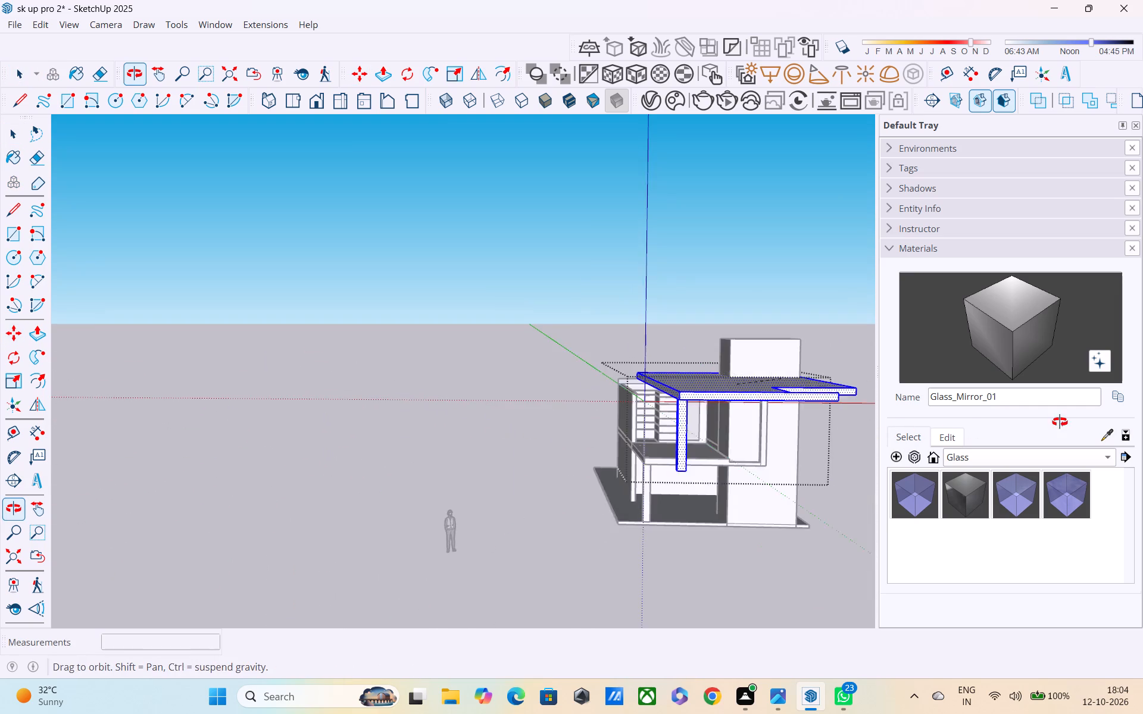
{"action": "middle_click_drag", "start_coordinate": [1060, 422], "coordinate": [1060, 421]}
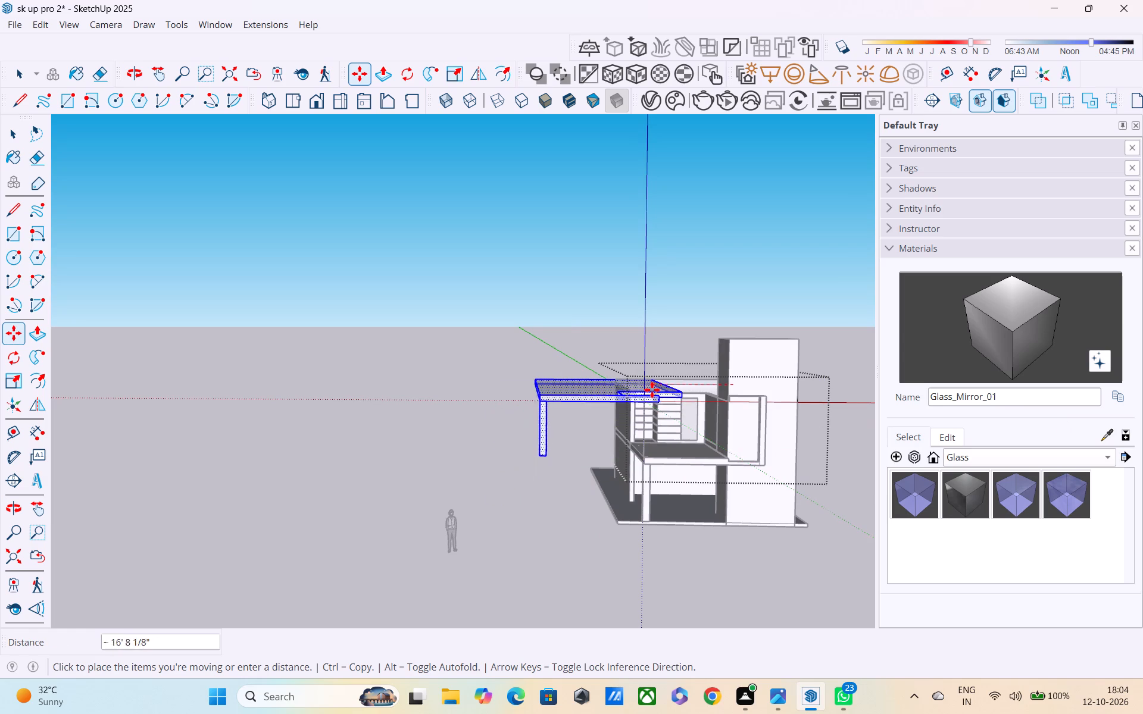
{"action": "left_click", "coordinate": [557, 378]}
{"action": "middle_click_drag", "start_coordinate": [494, 404], "coordinate": [486, 365]}
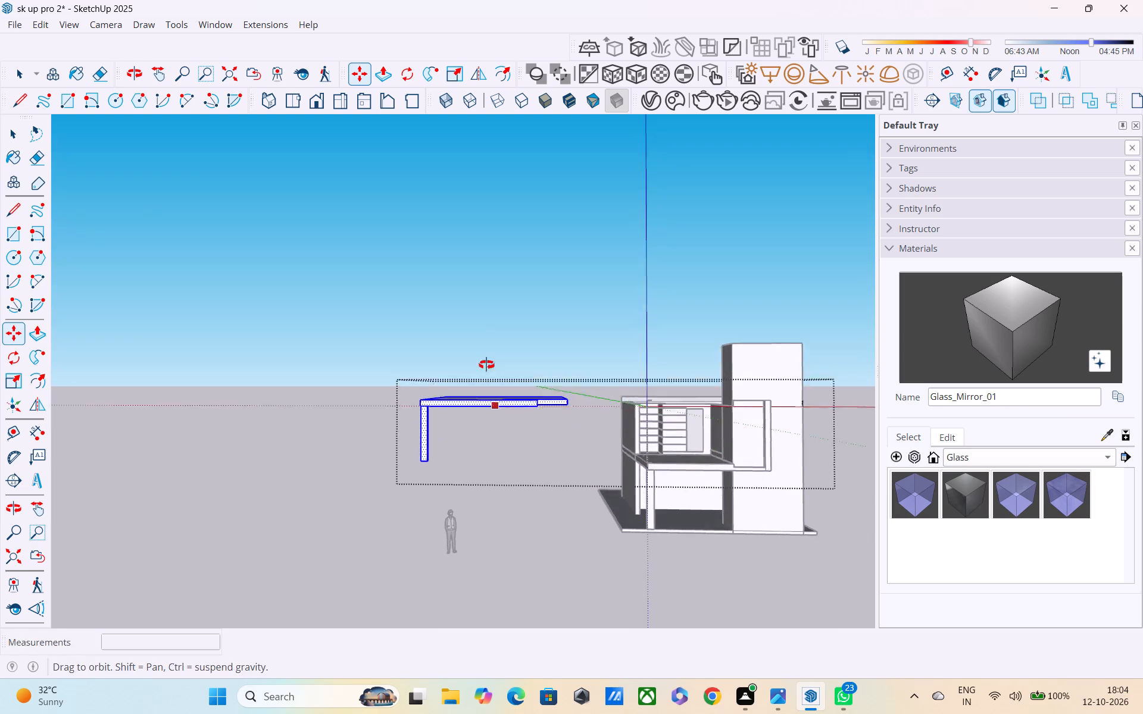
{"action": "middle_click_drag", "start_coordinate": [486, 365], "coordinate": [485, 350]}
{"action": "key", "text": "space"}
{"action": "left_click", "coordinate": [478, 315]}
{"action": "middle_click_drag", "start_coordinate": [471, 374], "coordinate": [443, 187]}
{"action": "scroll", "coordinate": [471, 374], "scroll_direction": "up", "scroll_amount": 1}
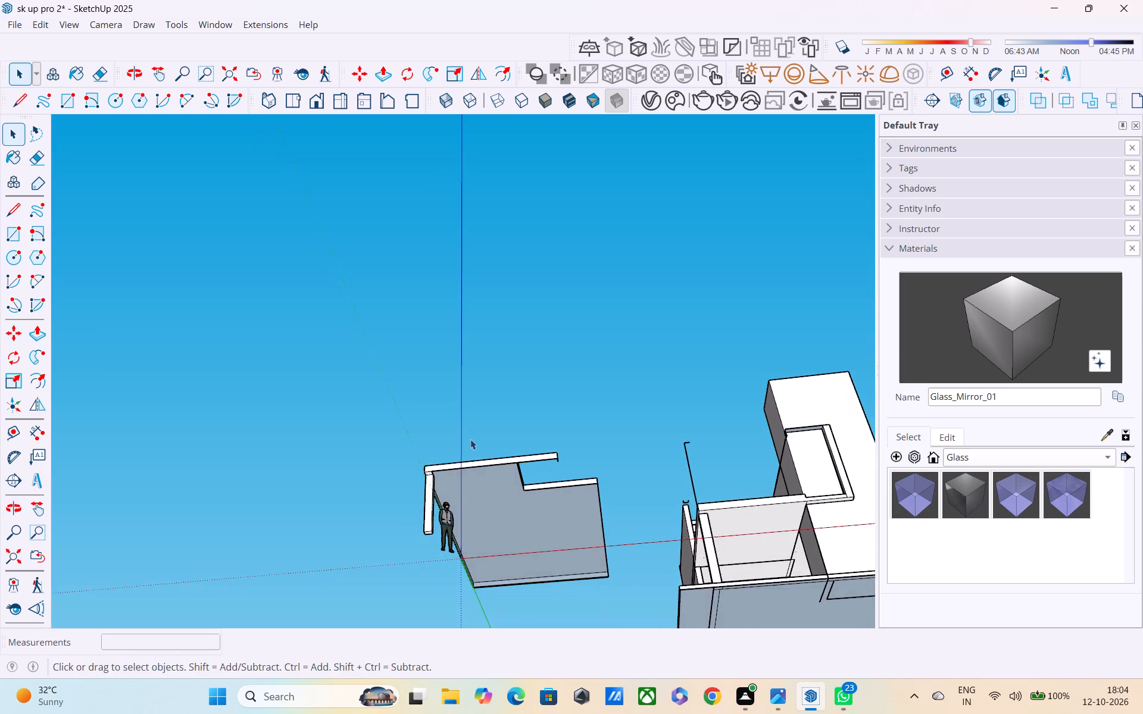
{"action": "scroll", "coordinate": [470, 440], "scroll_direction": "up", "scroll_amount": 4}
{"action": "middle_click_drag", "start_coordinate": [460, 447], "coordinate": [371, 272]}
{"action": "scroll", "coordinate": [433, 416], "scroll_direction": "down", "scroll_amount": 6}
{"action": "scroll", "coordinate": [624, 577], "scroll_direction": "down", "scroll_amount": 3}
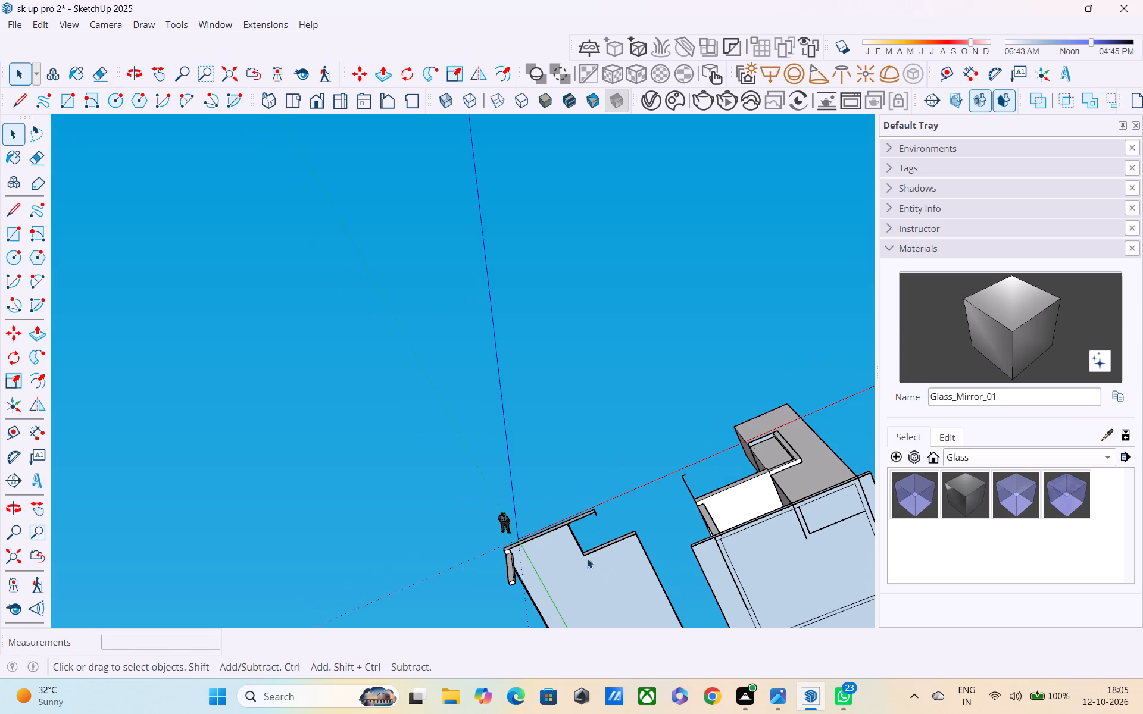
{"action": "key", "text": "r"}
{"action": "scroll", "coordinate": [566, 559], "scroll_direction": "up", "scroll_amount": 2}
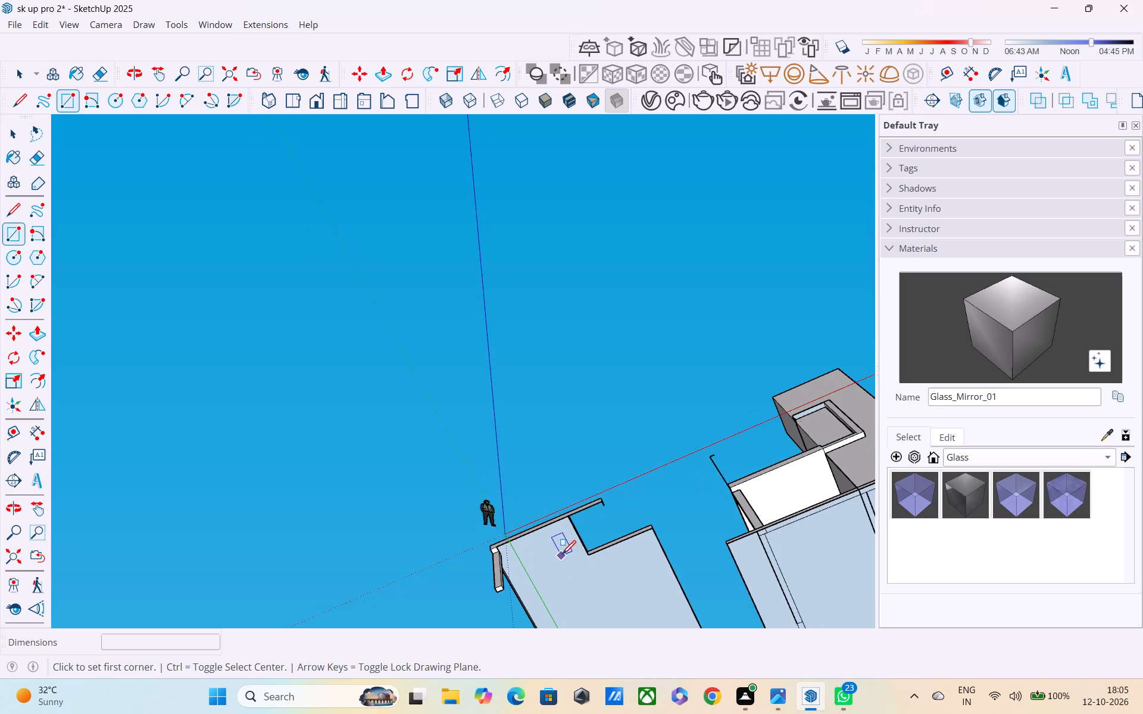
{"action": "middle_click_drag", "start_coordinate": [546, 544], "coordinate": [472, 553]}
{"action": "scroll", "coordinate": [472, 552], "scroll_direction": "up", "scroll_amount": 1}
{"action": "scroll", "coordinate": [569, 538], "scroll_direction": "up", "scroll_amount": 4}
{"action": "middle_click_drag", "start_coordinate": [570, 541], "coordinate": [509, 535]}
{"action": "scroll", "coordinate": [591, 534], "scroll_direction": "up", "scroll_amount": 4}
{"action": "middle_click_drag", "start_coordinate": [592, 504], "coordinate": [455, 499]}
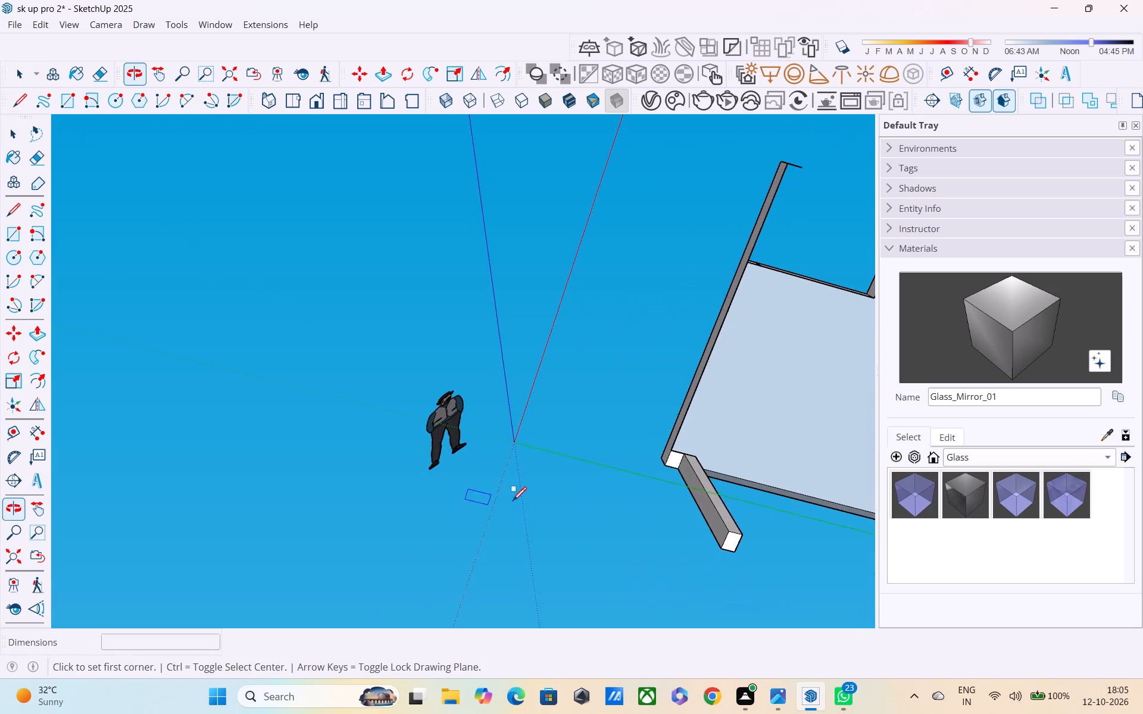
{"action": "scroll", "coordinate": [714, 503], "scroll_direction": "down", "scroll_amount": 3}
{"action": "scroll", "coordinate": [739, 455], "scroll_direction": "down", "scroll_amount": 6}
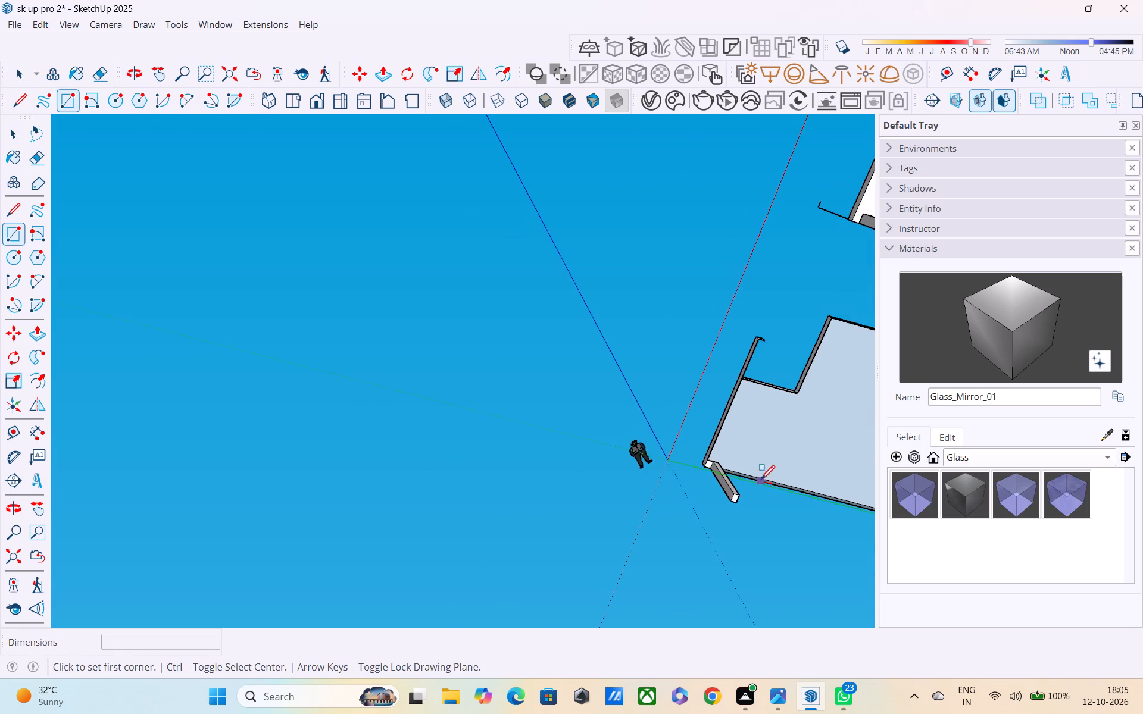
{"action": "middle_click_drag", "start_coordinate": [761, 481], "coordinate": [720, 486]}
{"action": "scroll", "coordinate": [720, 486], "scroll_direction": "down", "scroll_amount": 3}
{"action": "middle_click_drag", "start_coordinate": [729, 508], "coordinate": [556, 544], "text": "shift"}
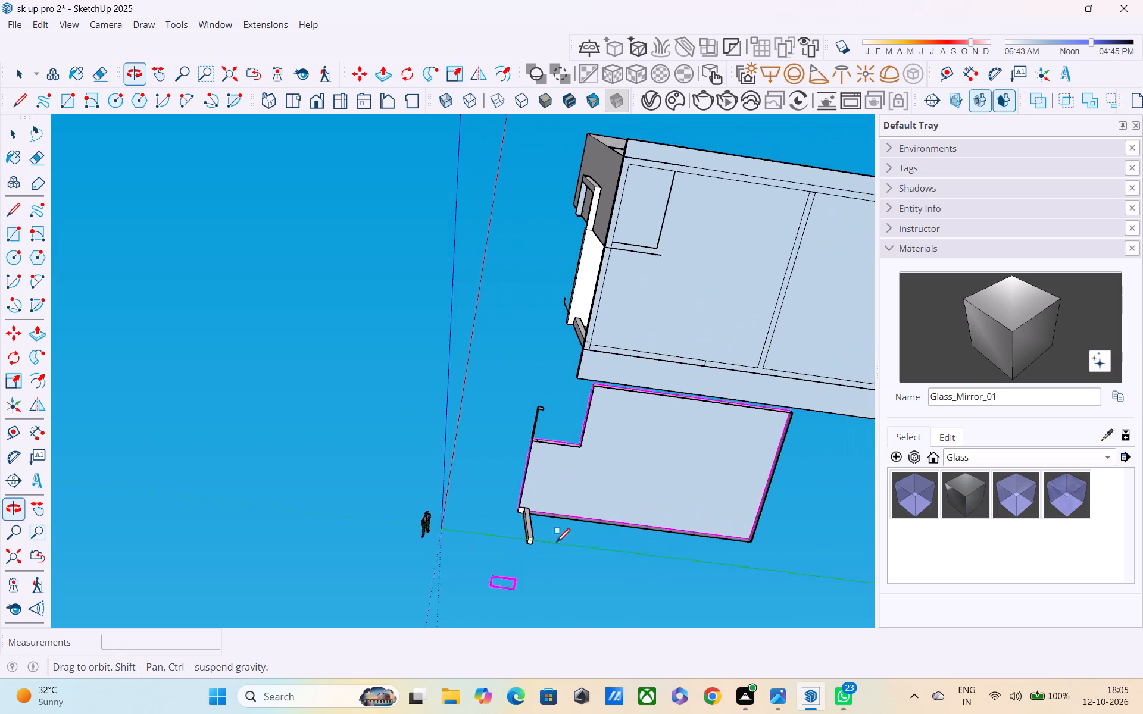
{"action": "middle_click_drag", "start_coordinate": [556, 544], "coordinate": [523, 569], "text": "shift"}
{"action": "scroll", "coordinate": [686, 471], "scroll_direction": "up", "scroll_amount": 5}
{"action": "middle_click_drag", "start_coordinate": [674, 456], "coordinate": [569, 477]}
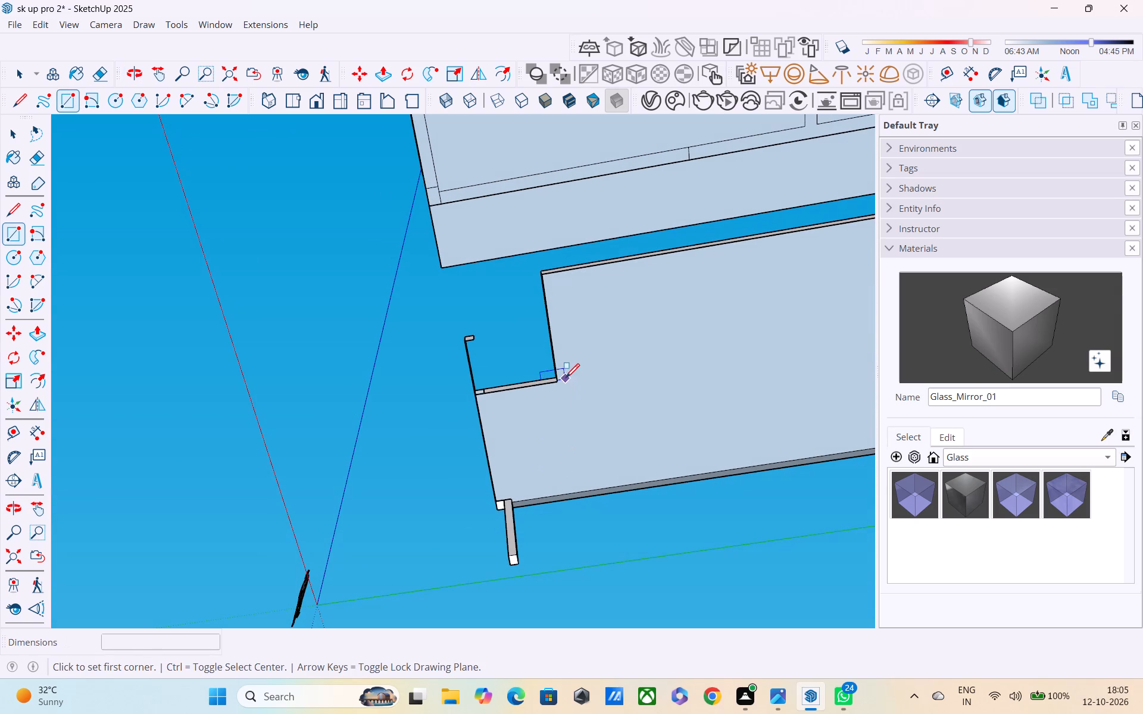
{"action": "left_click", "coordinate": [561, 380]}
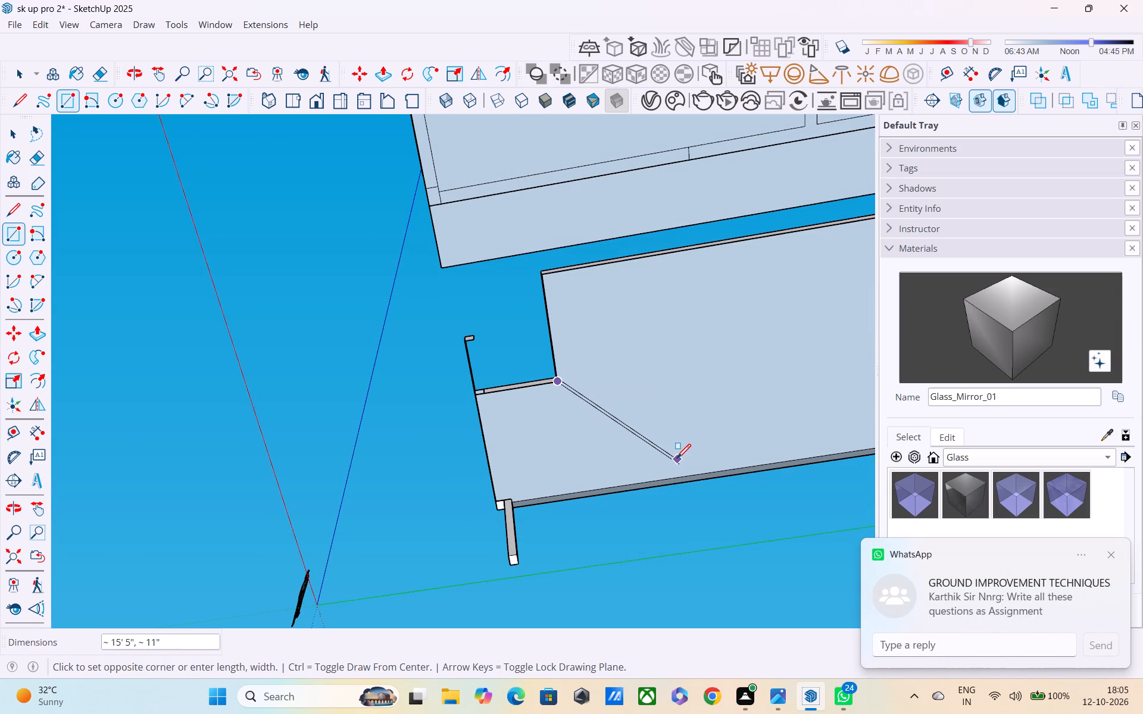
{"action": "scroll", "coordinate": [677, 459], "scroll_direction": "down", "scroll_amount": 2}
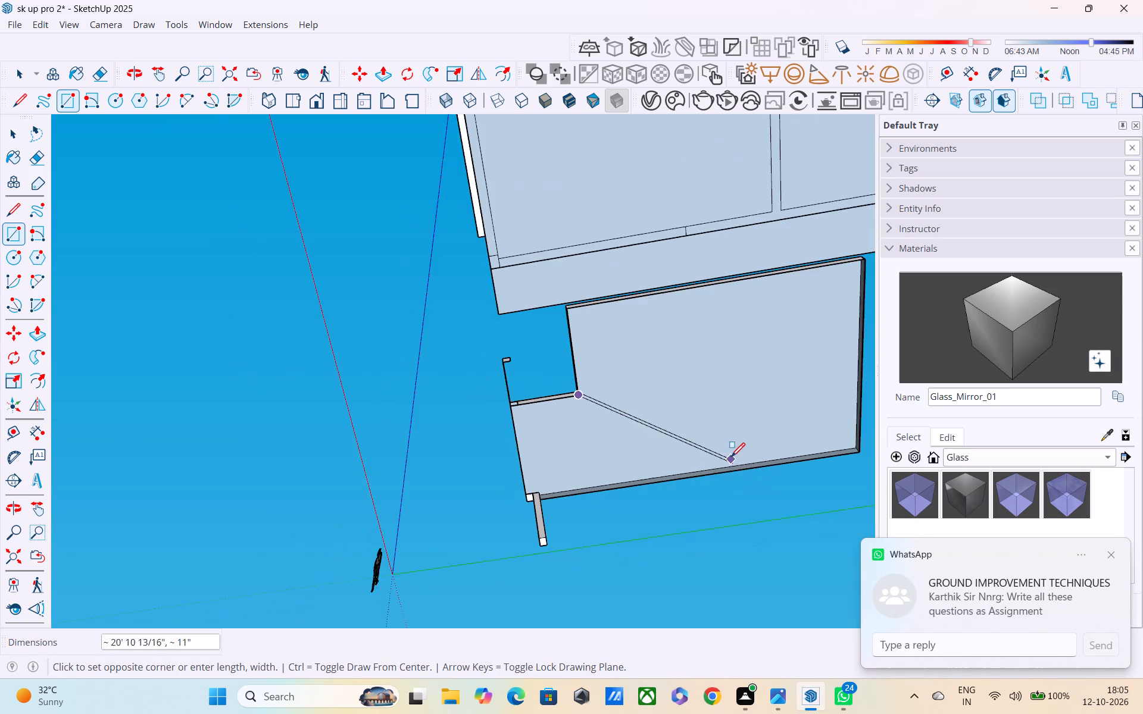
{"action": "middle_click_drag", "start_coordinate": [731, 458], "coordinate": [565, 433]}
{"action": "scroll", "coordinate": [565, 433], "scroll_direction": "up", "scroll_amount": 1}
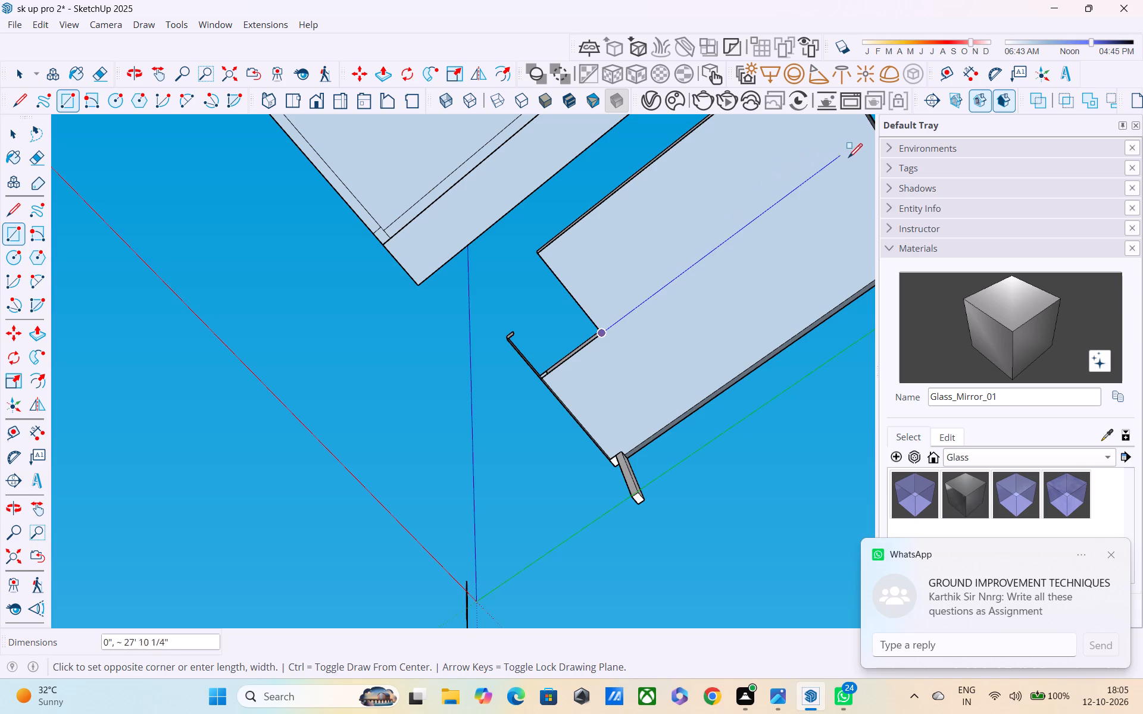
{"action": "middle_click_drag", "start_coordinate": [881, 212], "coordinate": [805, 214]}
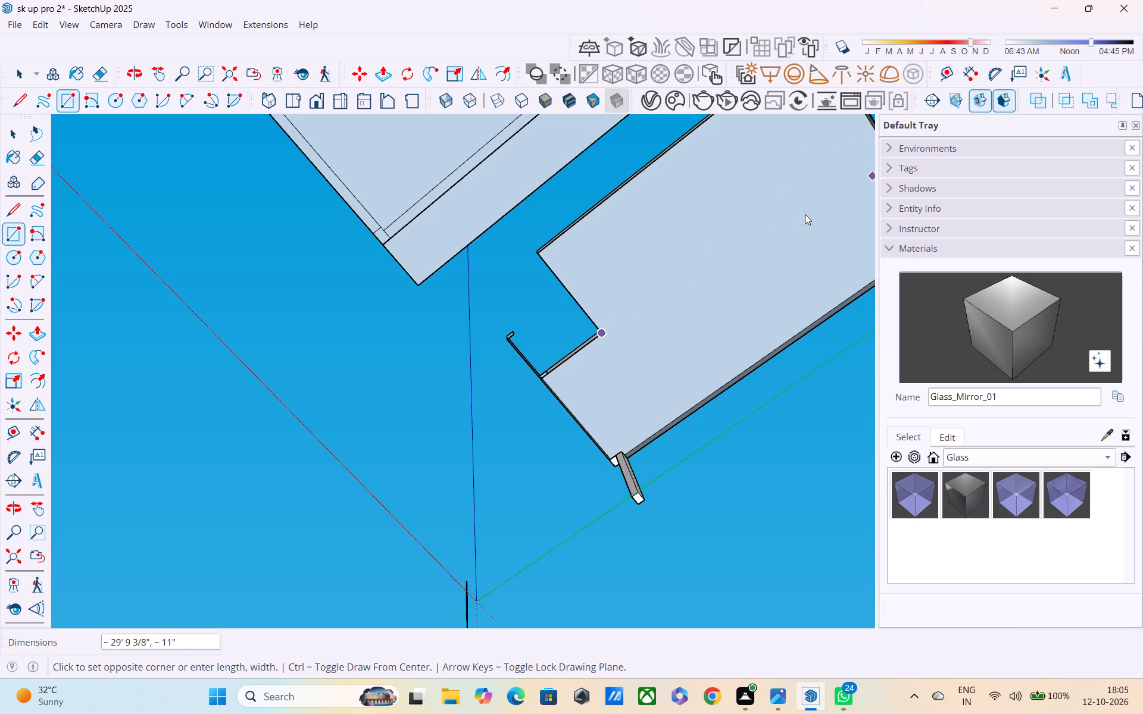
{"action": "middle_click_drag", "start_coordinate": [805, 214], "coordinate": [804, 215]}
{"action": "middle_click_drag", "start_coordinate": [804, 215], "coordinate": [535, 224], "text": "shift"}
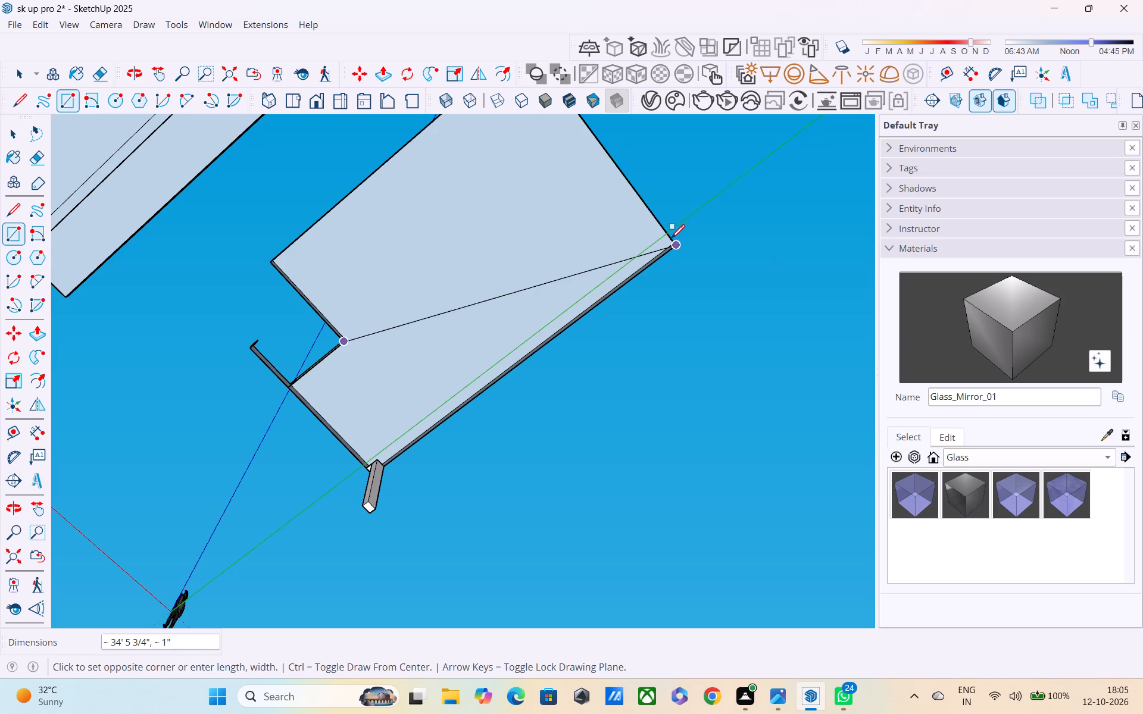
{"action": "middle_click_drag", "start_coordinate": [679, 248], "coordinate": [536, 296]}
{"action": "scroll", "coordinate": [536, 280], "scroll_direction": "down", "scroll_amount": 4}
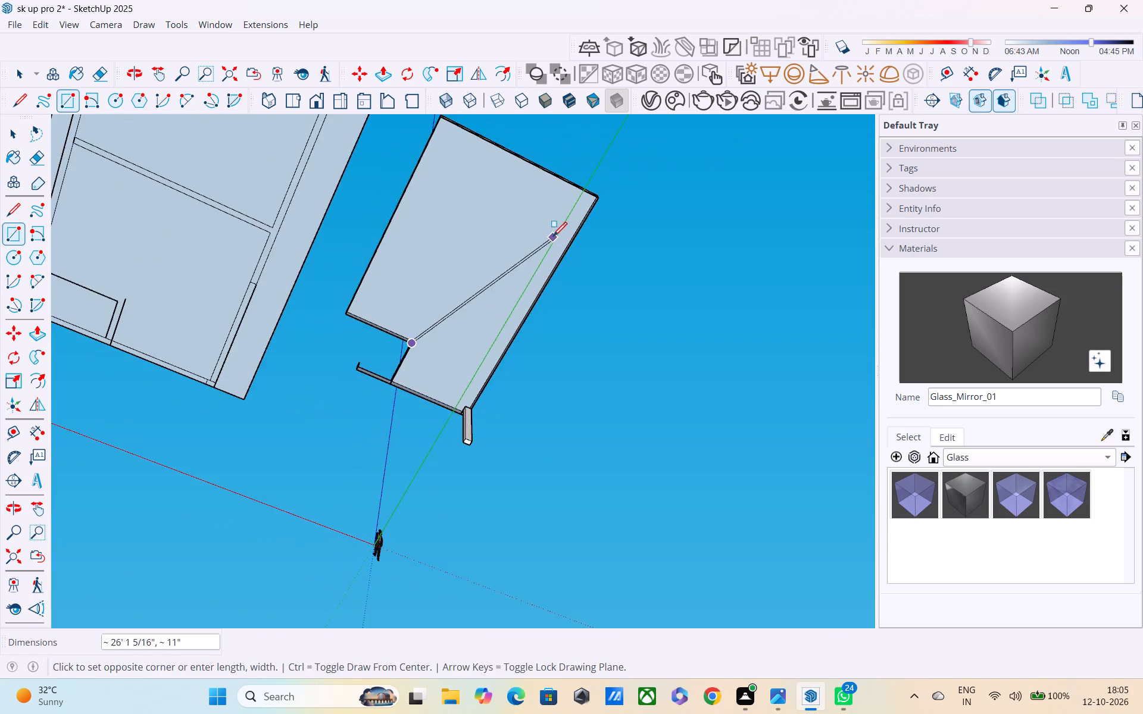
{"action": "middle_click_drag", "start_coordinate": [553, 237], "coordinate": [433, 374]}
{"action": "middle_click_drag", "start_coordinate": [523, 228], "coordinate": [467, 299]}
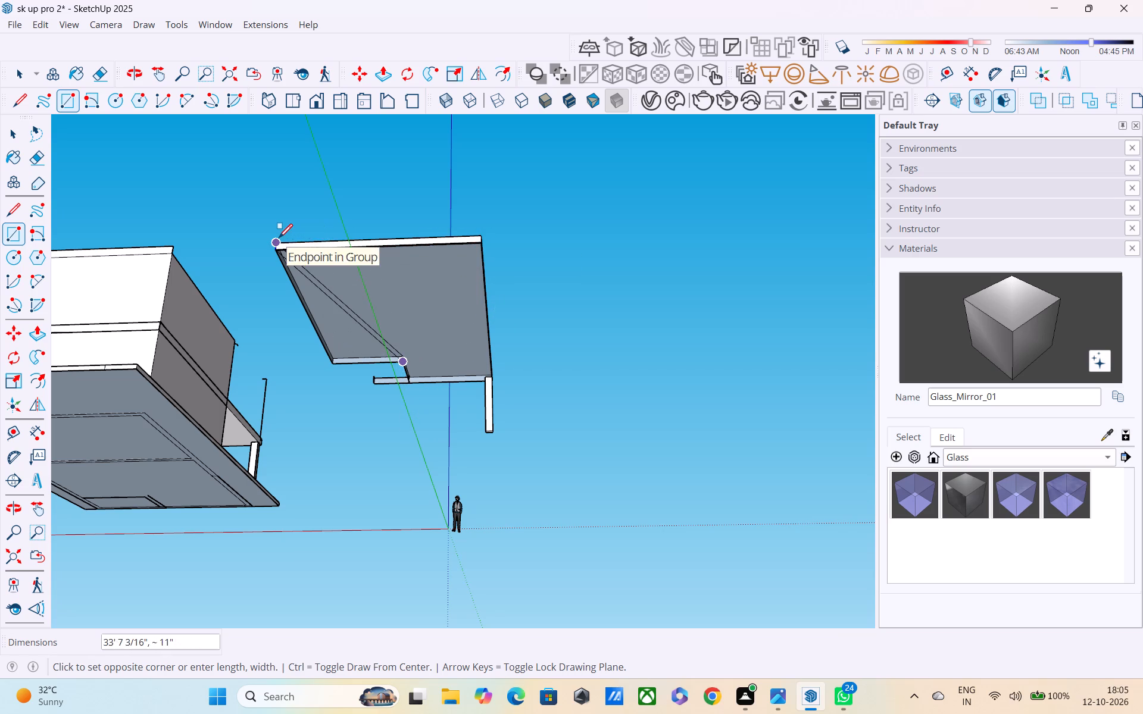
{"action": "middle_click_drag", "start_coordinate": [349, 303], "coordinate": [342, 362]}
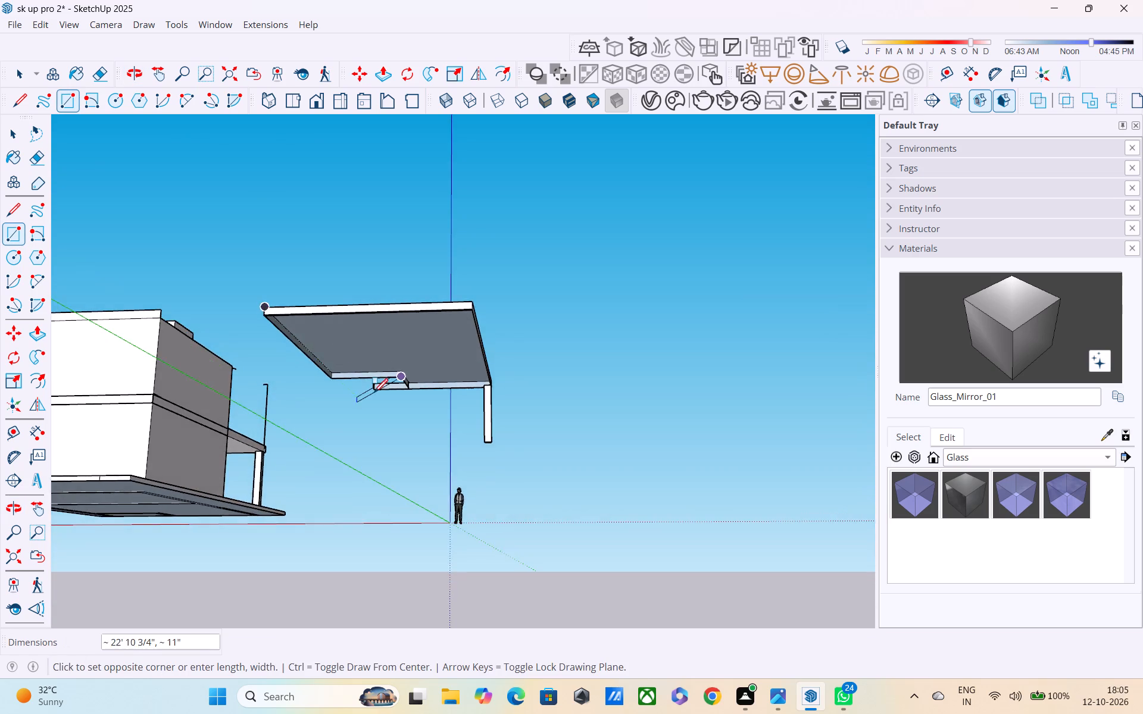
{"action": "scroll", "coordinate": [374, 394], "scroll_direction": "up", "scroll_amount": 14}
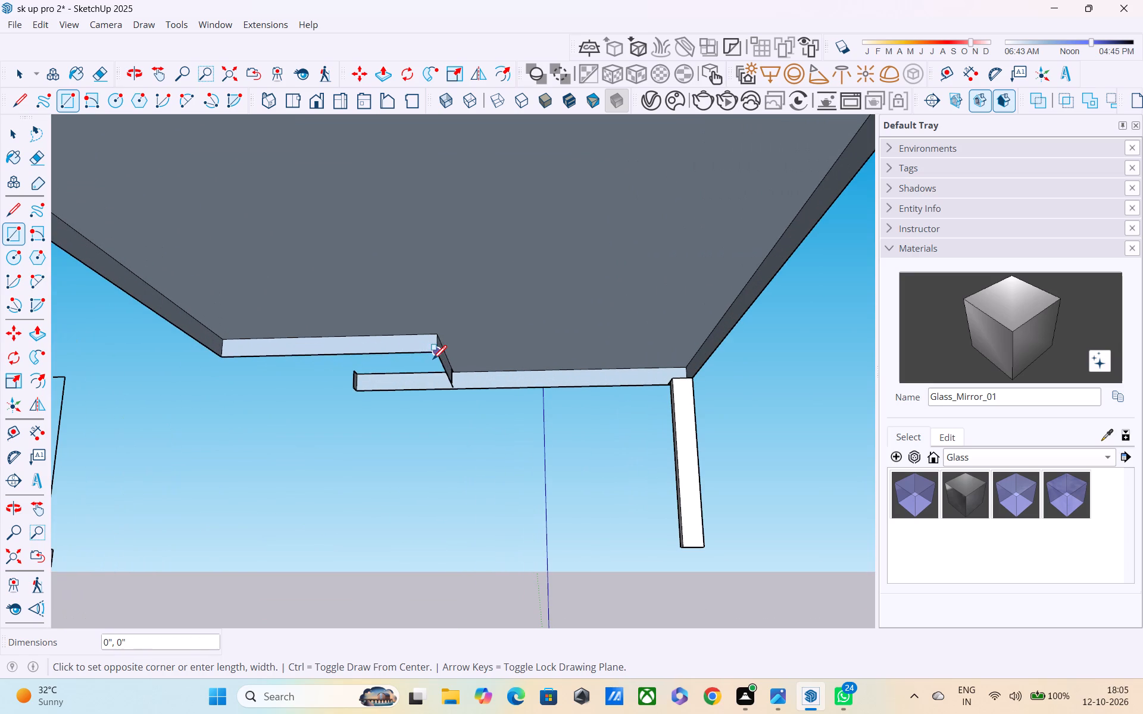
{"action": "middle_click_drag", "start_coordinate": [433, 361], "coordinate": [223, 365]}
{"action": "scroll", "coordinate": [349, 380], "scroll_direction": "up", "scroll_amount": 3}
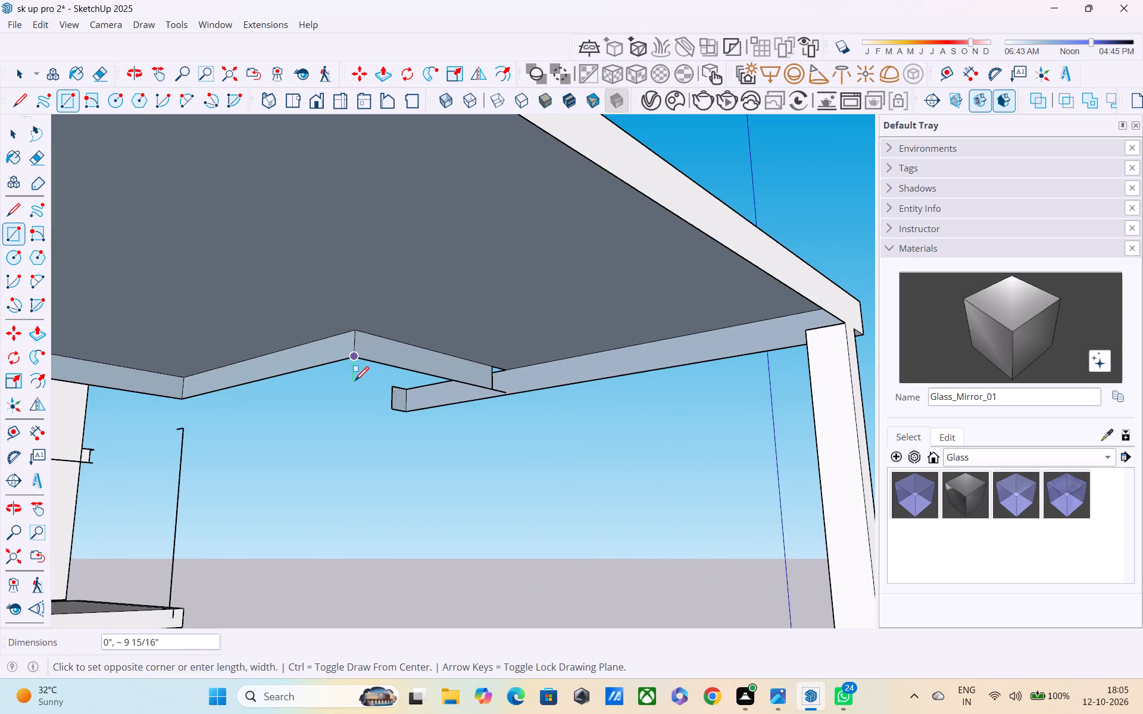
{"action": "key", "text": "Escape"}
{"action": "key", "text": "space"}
Examine the junction of the notch-side beam and the projecting front beam beneath the displaced roof slab.
{"action": "middle_click_drag", "start_coordinate": [440, 365], "coordinate": [429, 380]}
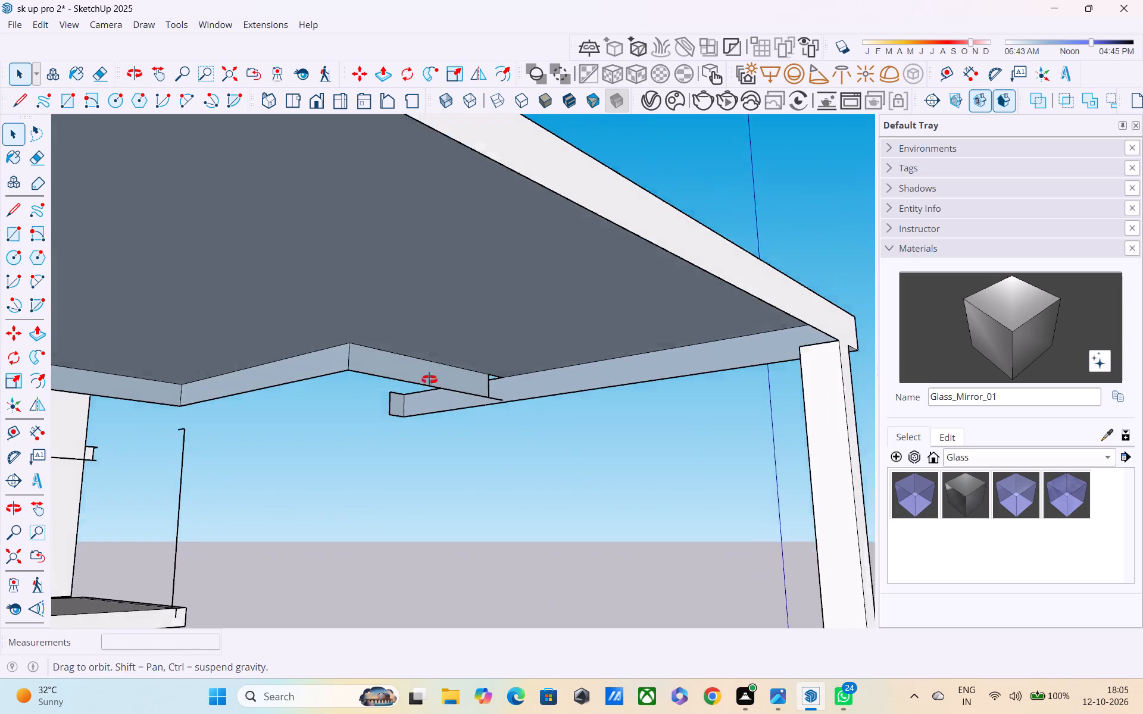
{"action": "middle_click_drag", "start_coordinate": [429, 380], "coordinate": [407, 394]}
{"action": "scroll", "coordinate": [417, 407], "scroll_direction": "up", "scroll_amount": 10}
{"action": "middle_click_drag", "start_coordinate": [432, 431], "coordinate": [452, 480]}
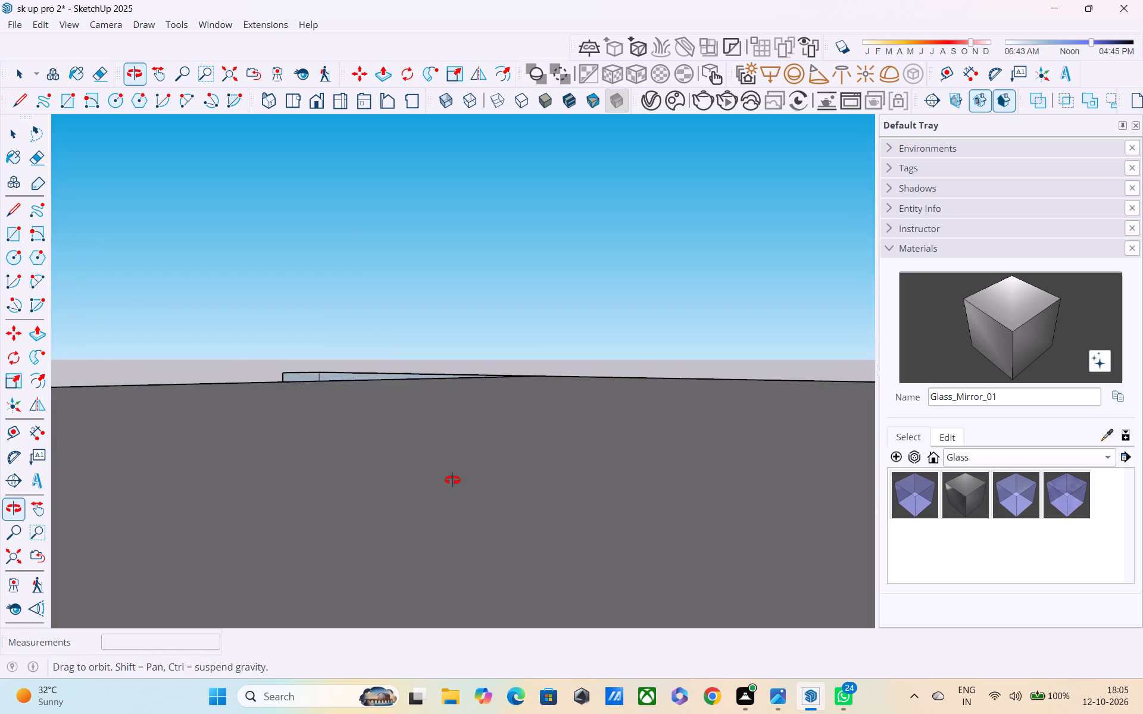
{"action": "middle_click_drag", "start_coordinate": [452, 480], "coordinate": [458, 431]}
{"action": "scroll", "coordinate": [458, 431], "scroll_direction": "up", "scroll_amount": 4}
{"action": "middle_click_drag", "start_coordinate": [542, 466], "coordinate": [635, 456]}
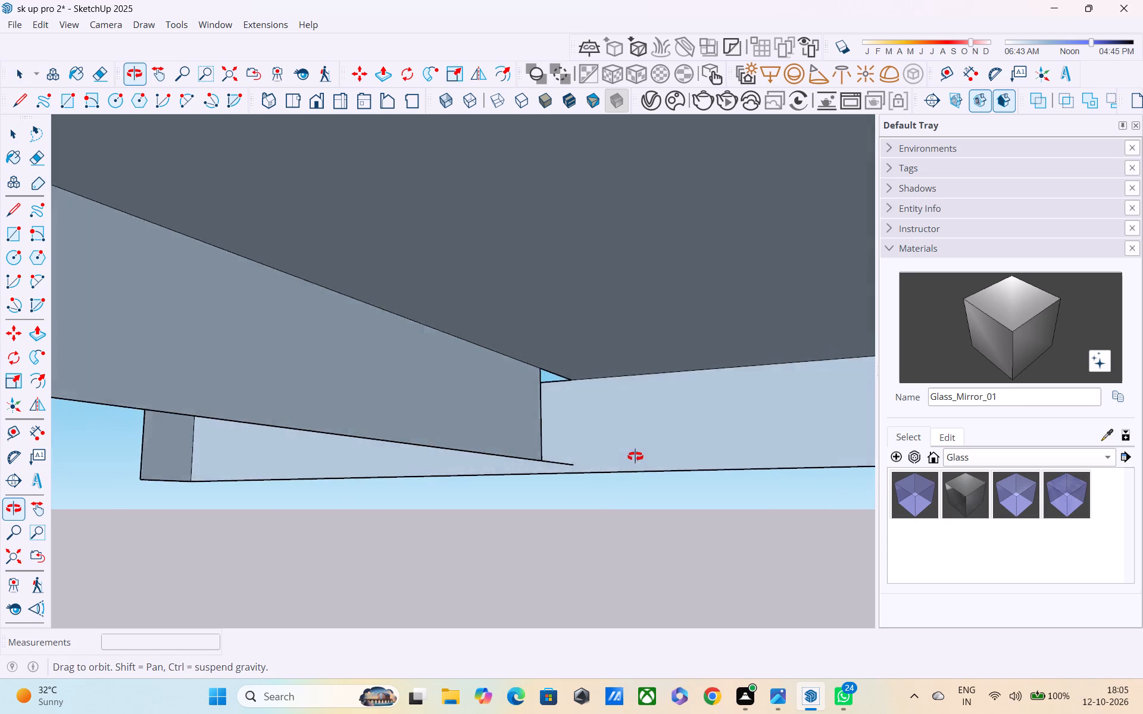
{"action": "middle_click_drag", "start_coordinate": [635, 456], "coordinate": [815, 456]}
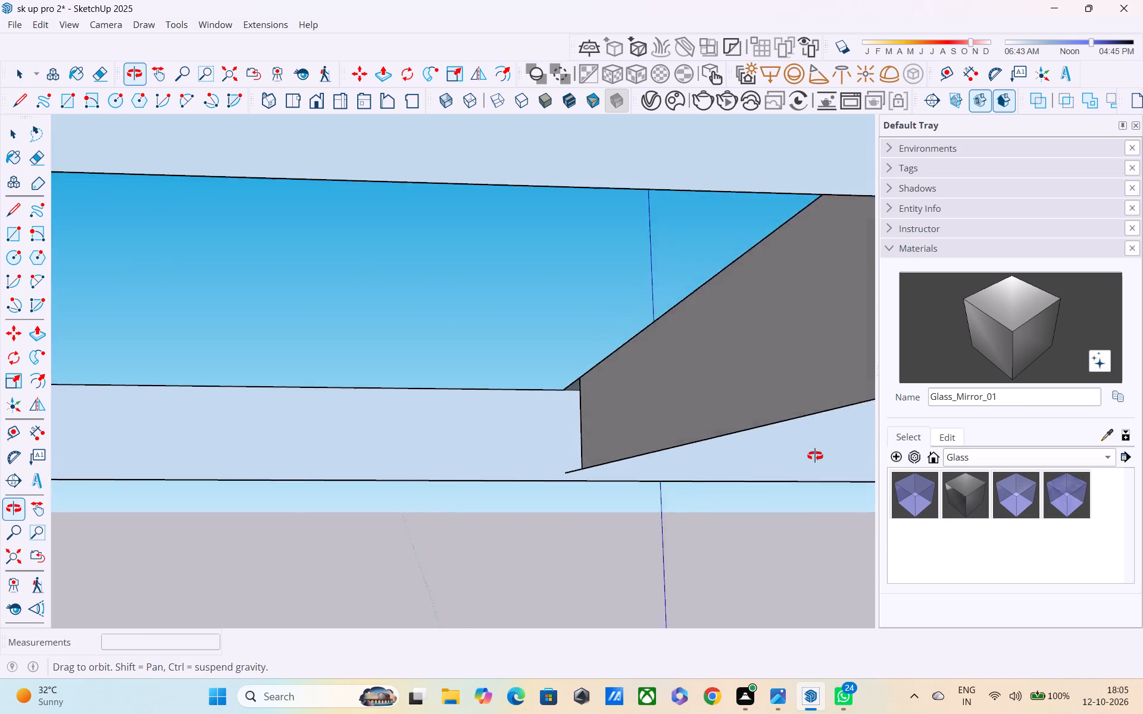
{"action": "middle_click_drag", "start_coordinate": [815, 456], "coordinate": [664, 418]}
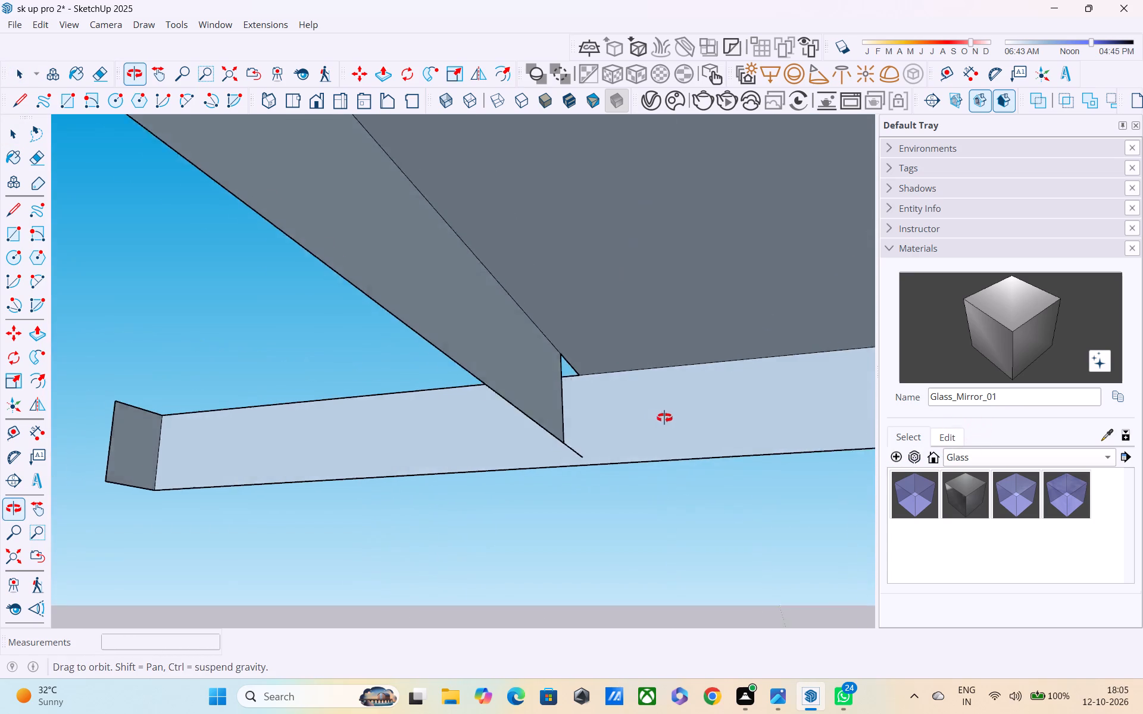
{"action": "middle_click_drag", "start_coordinate": [664, 418], "coordinate": [457, 415]}
{"action": "scroll", "coordinate": [457, 415], "scroll_direction": "up", "scroll_amount": 1}
{"action": "scroll", "coordinate": [454, 410], "scroll_direction": "down", "scroll_amount": 9}
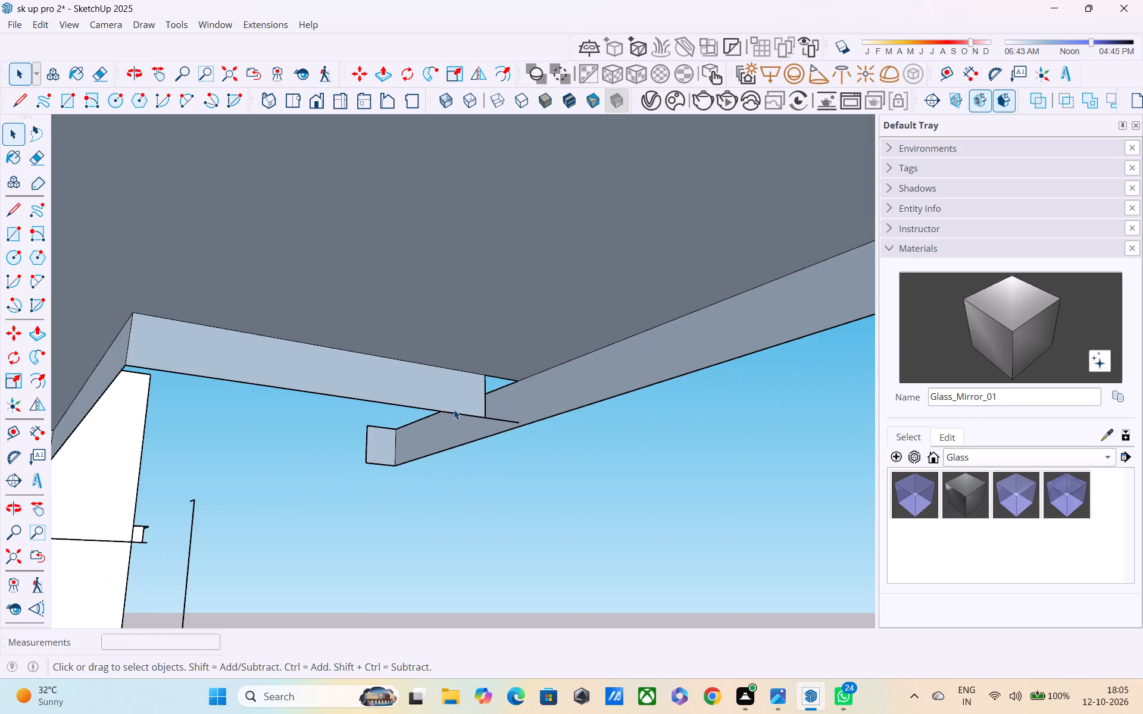
{"action": "scroll", "coordinate": [454, 409], "scroll_direction": "down", "scroll_amount": 6}
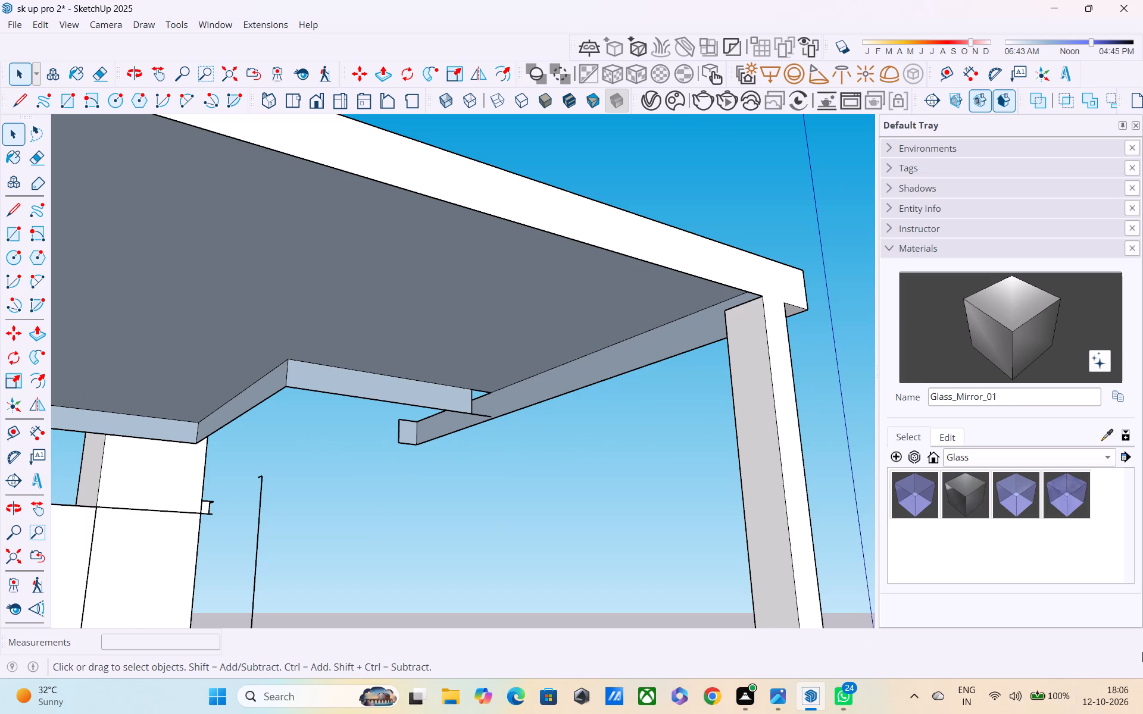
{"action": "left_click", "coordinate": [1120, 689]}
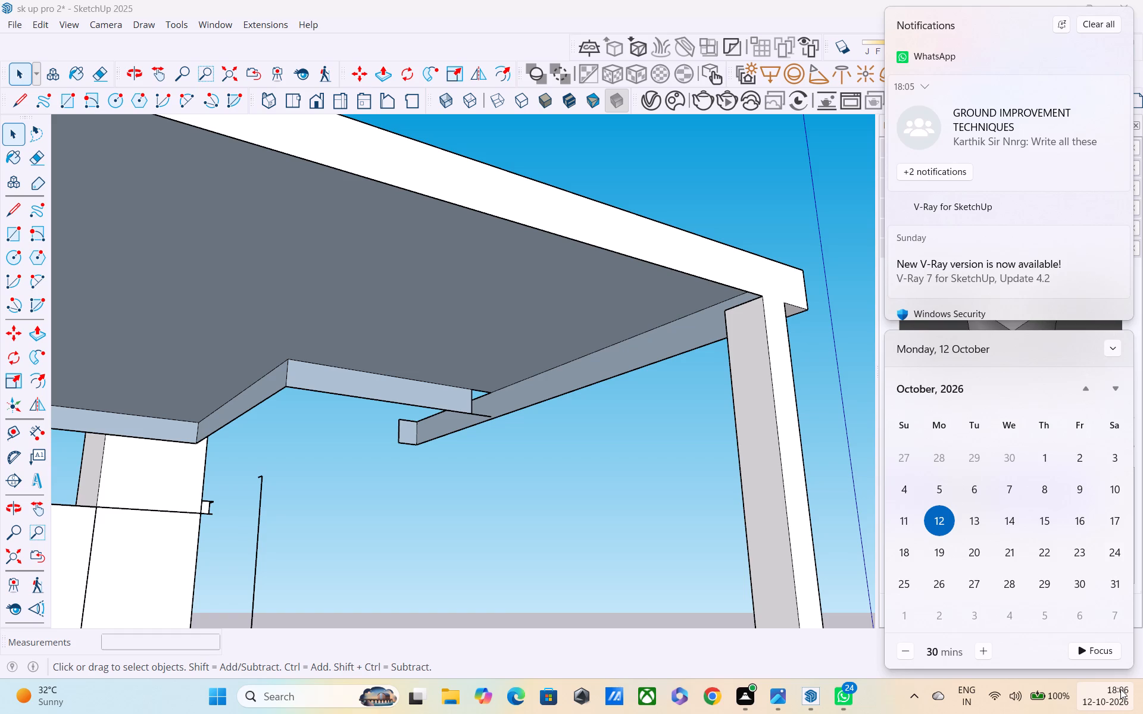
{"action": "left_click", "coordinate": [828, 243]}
Undo the sideways move of the roof slab and its attached column.
{"action": "scroll", "coordinate": [890, 274], "scroll_direction": "down", "scroll_amount": 2}
{"action": "scroll", "coordinate": [843, 336], "scroll_direction": "down", "scroll_amount": 1}
{"action": "scroll", "coordinate": [734, 346], "scroll_direction": "up", "scroll_amount": 1}
{"action": "scroll", "coordinate": [717, 346], "scroll_direction": "down", "scroll_amount": 3}
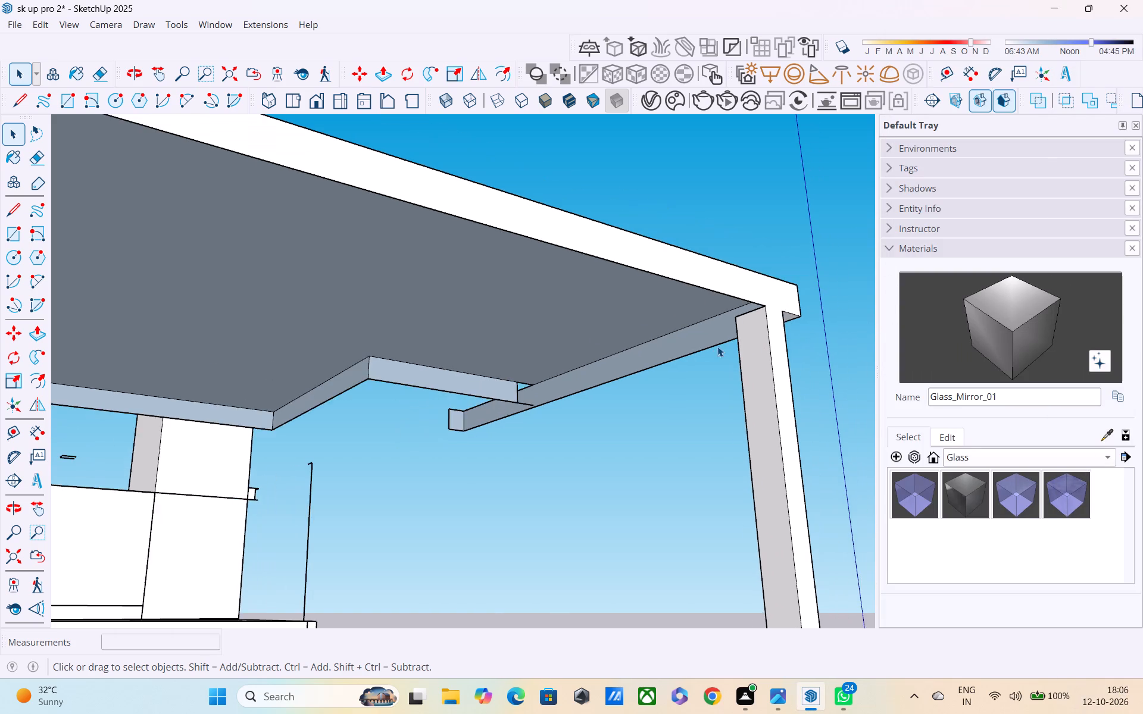
{"action": "scroll", "coordinate": [703, 356], "scroll_direction": "down", "scroll_amount": 1}
{"action": "middle_click_drag", "start_coordinate": [702, 356], "coordinate": [198, 491]}
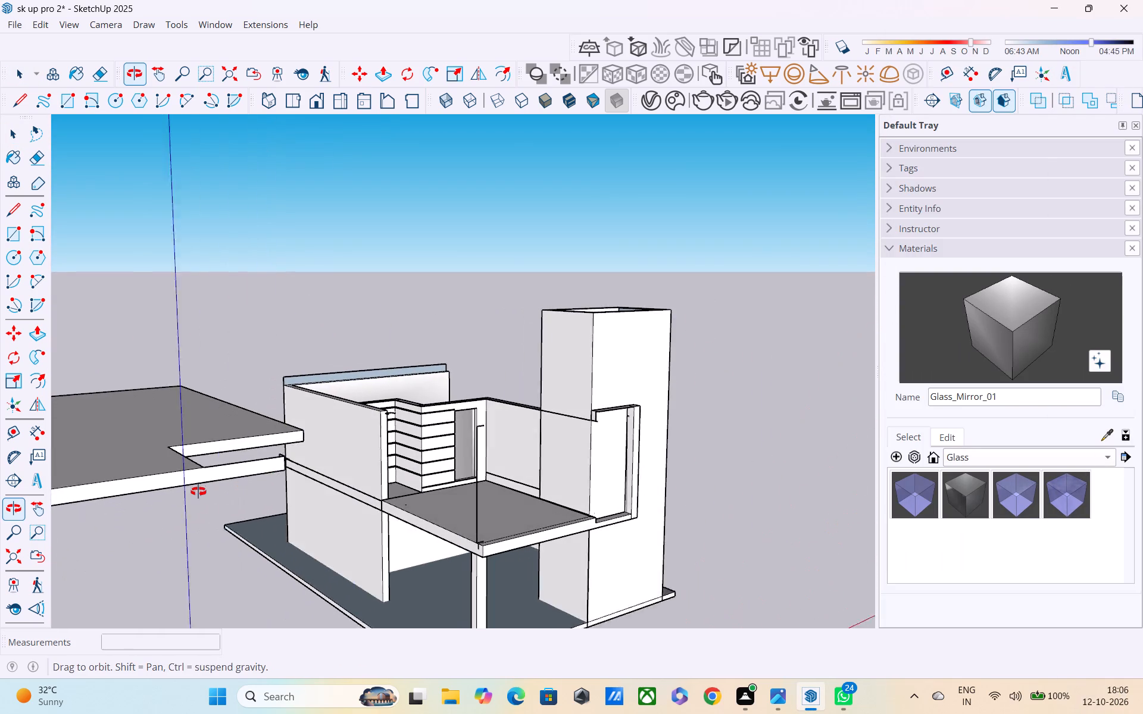
{"action": "middle_click_drag", "start_coordinate": [198, 491], "coordinate": [196, 491]}
{"action": "key", "text": "ctrl+z"}
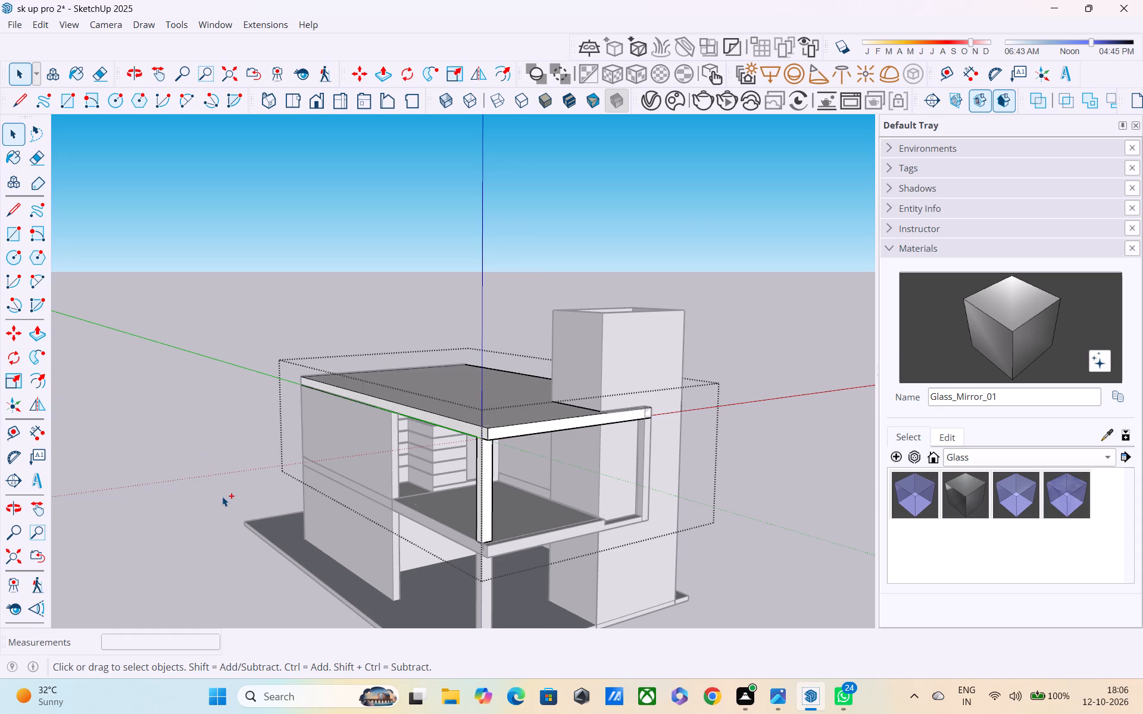
{"action": "key", "text": "ctrl+z"}
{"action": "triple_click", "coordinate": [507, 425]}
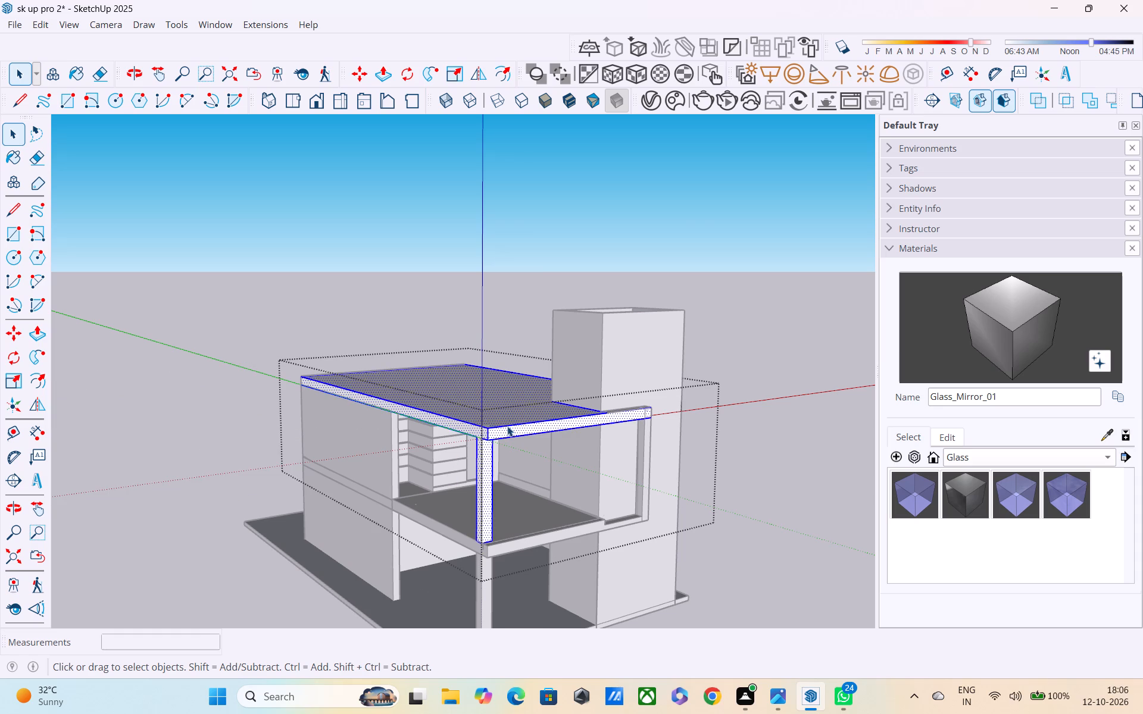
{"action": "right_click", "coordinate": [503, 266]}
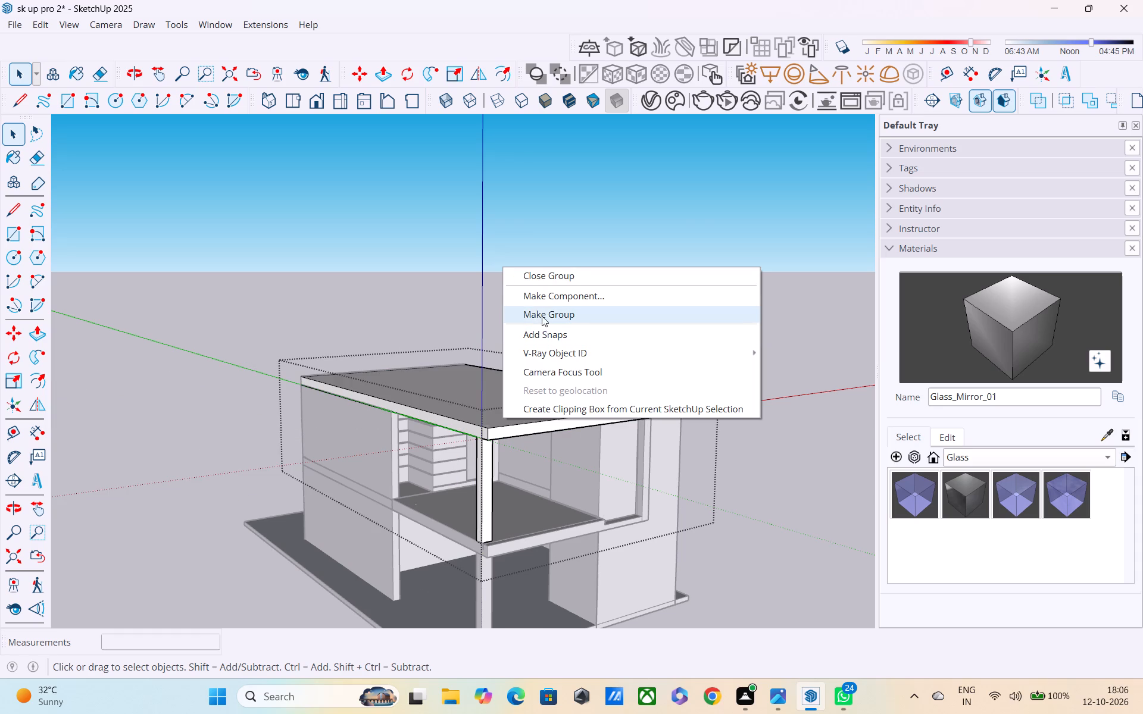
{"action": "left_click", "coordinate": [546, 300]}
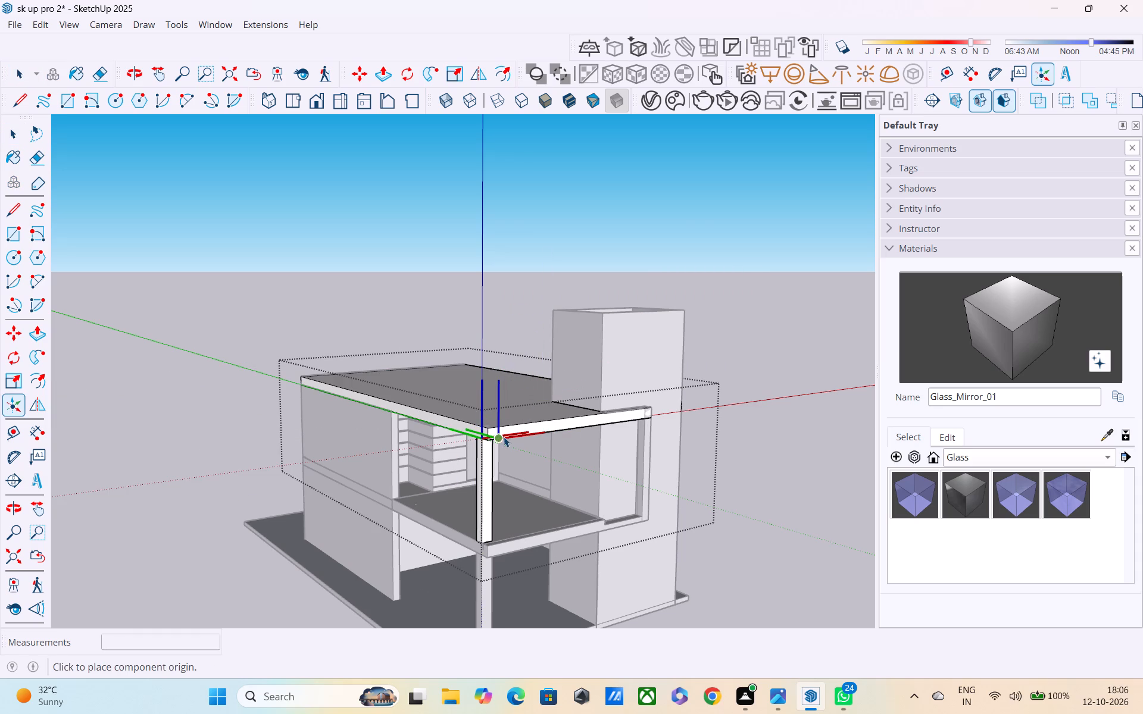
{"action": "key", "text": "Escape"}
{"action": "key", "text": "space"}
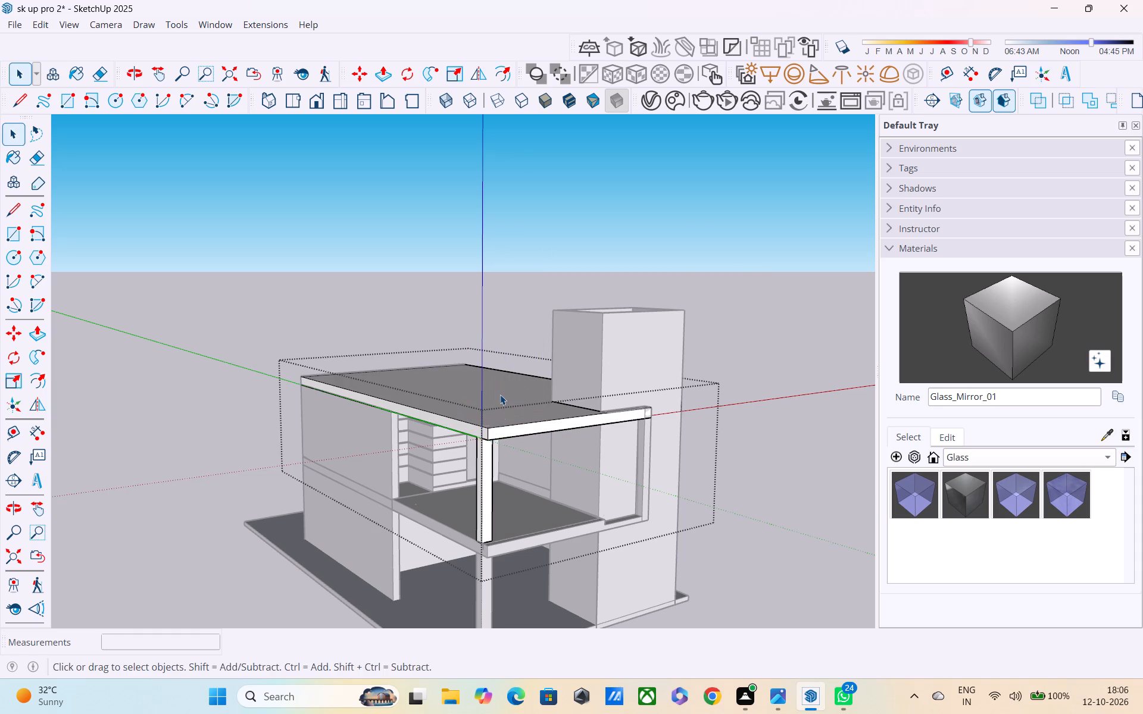
Copy all the connected roof slab geometry with its attached column about 55' away, clear of the building, and deselect it.
{"action": "double_click", "coordinate": [502, 426]}
{"action": "triple_click", "coordinate": [502, 432]}
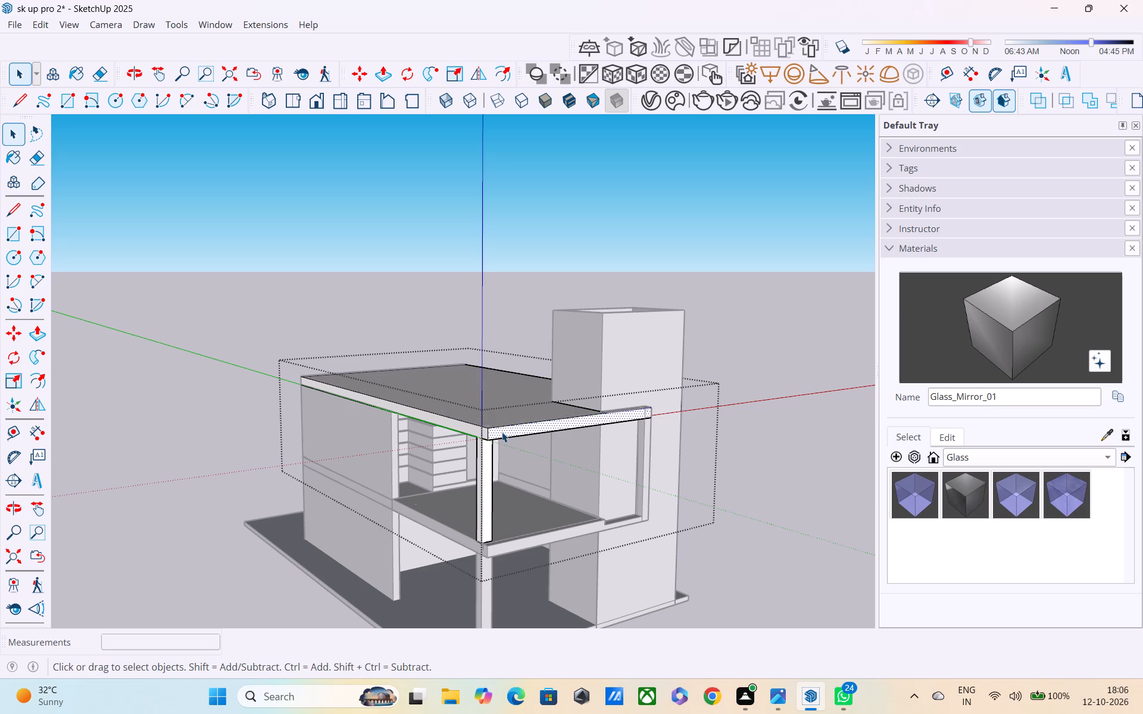
{"action": "middle_click_drag", "start_coordinate": [538, 419], "coordinate": [529, 419]}
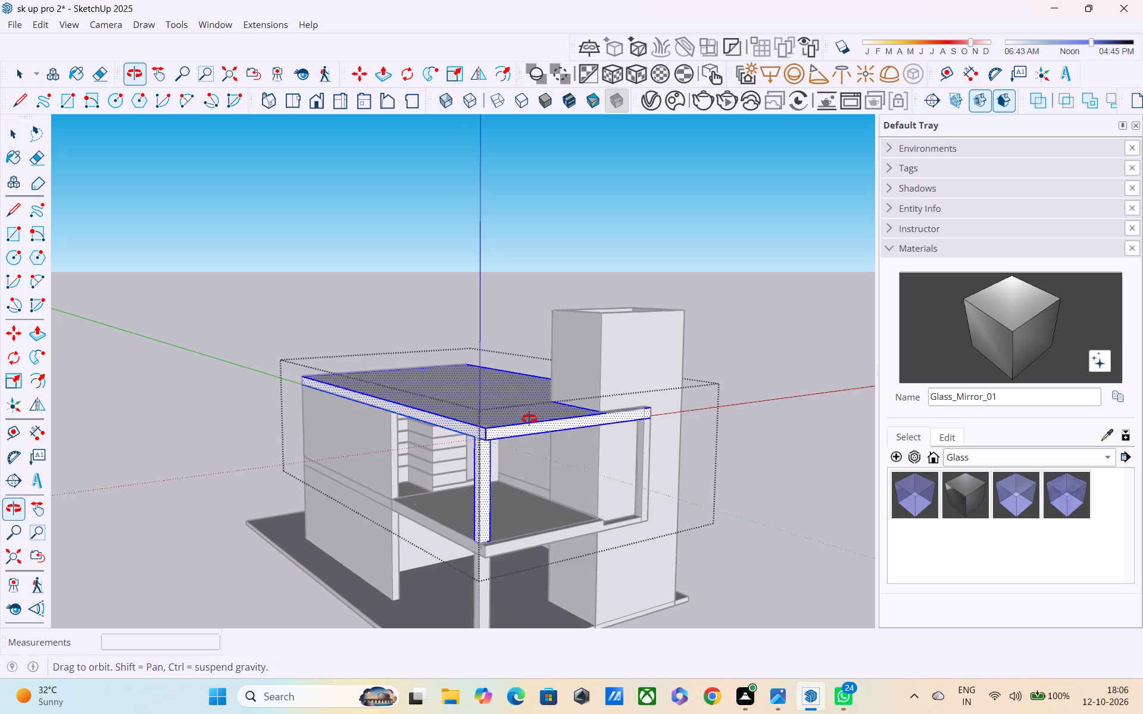
{"action": "middle_click_drag", "start_coordinate": [529, 419], "coordinate": [120, 384]}
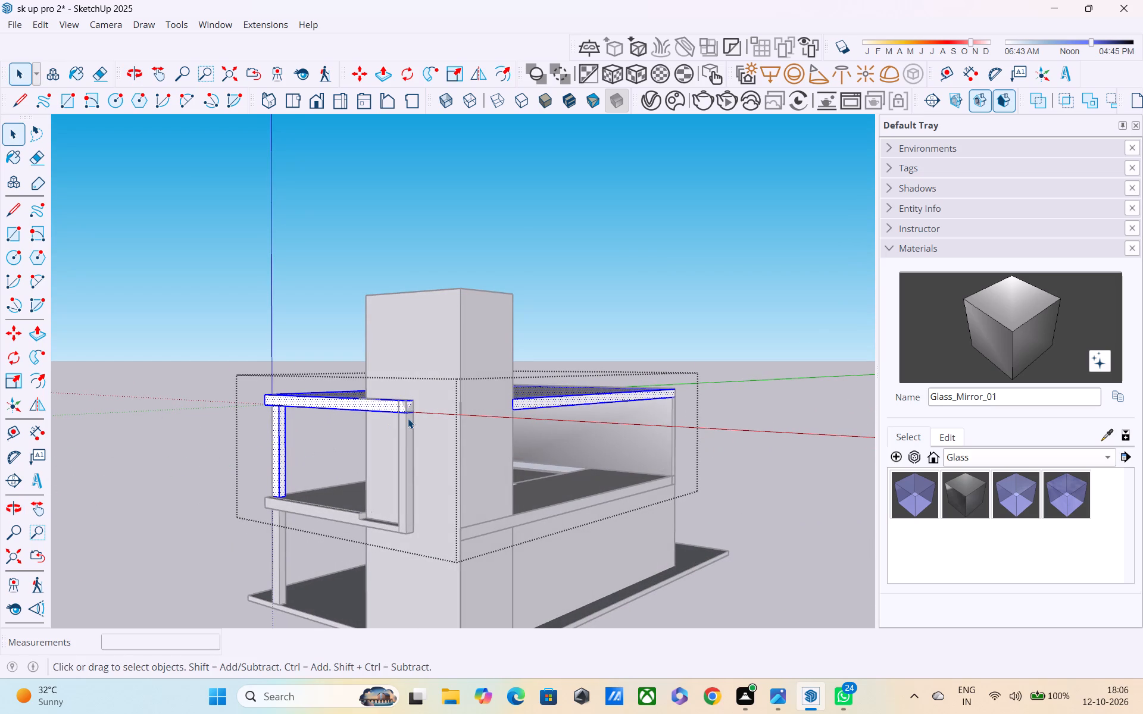
{"action": "scroll", "coordinate": [395, 416], "scroll_direction": "up", "scroll_amount": 2}
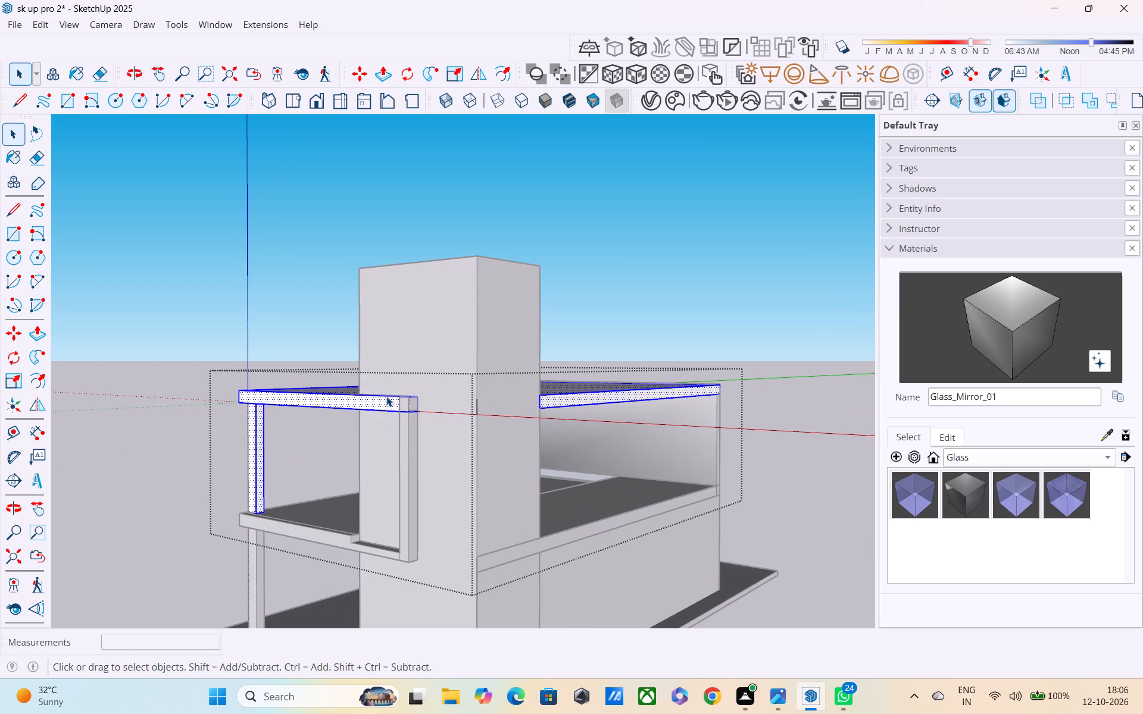
{"action": "key", "text": "m"}
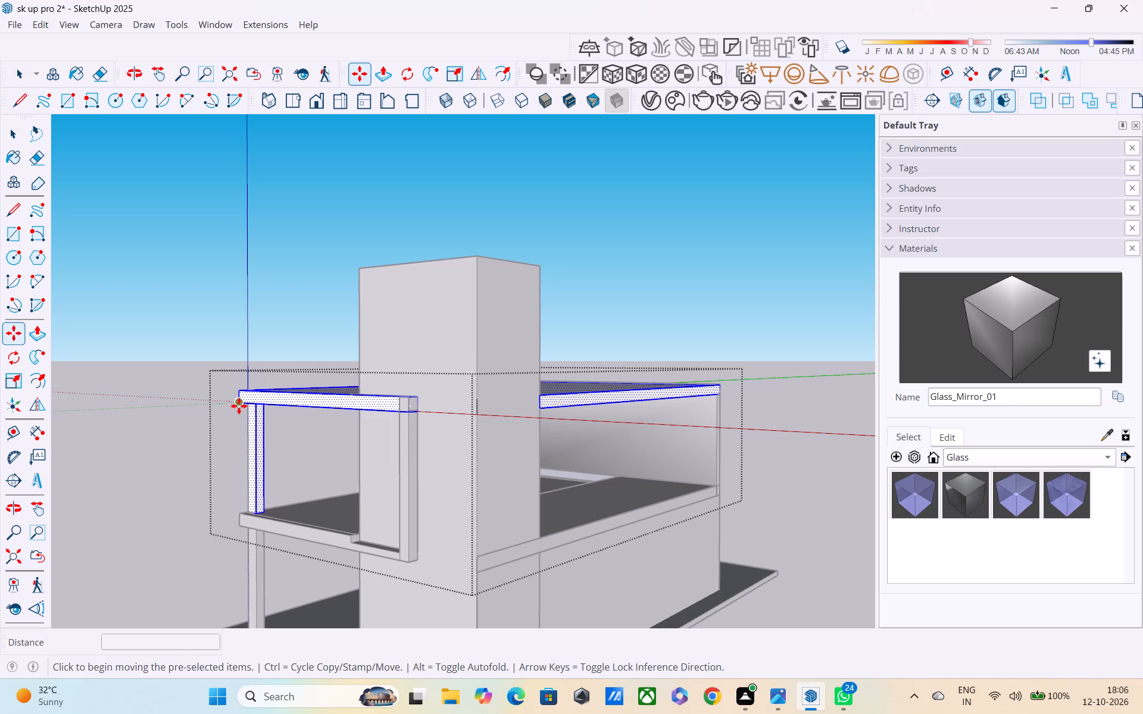
{"action": "left_click", "coordinate": [242, 400]}
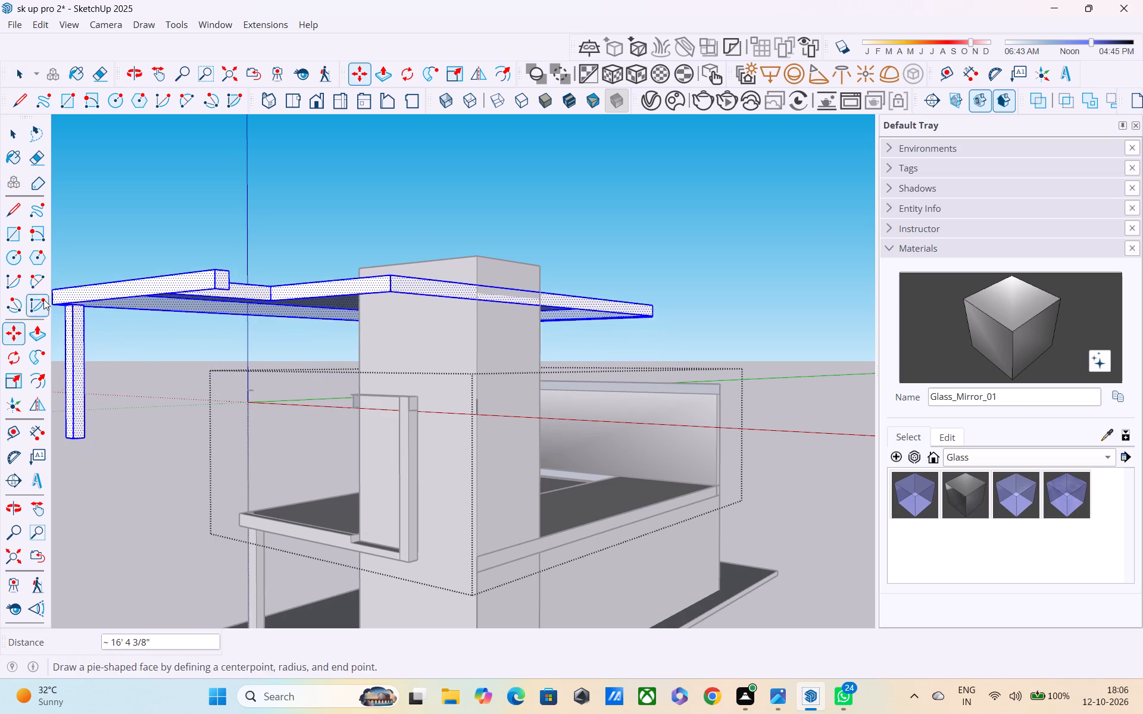
{"action": "middle_click_drag", "start_coordinate": [135, 351], "coordinate": [455, 367]}
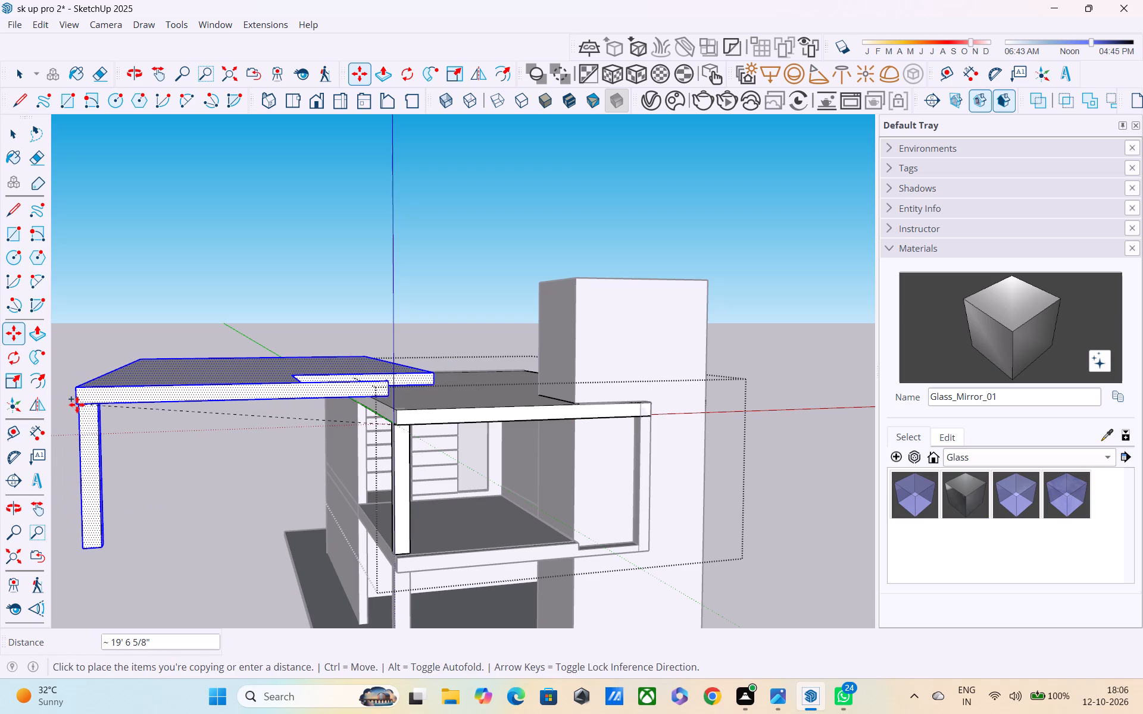
{"action": "scroll", "coordinate": [176, 390], "scroll_direction": "down", "scroll_amount": 1}
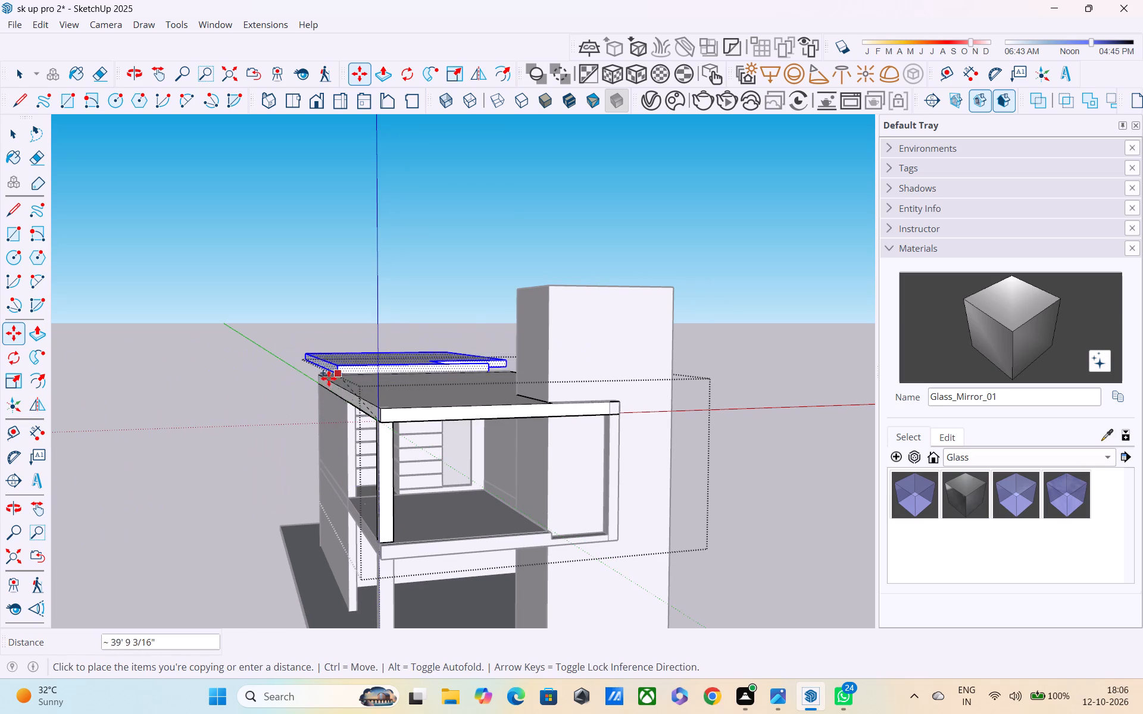
{"action": "middle_click_drag", "start_coordinate": [281, 395], "coordinate": [327, 260]}
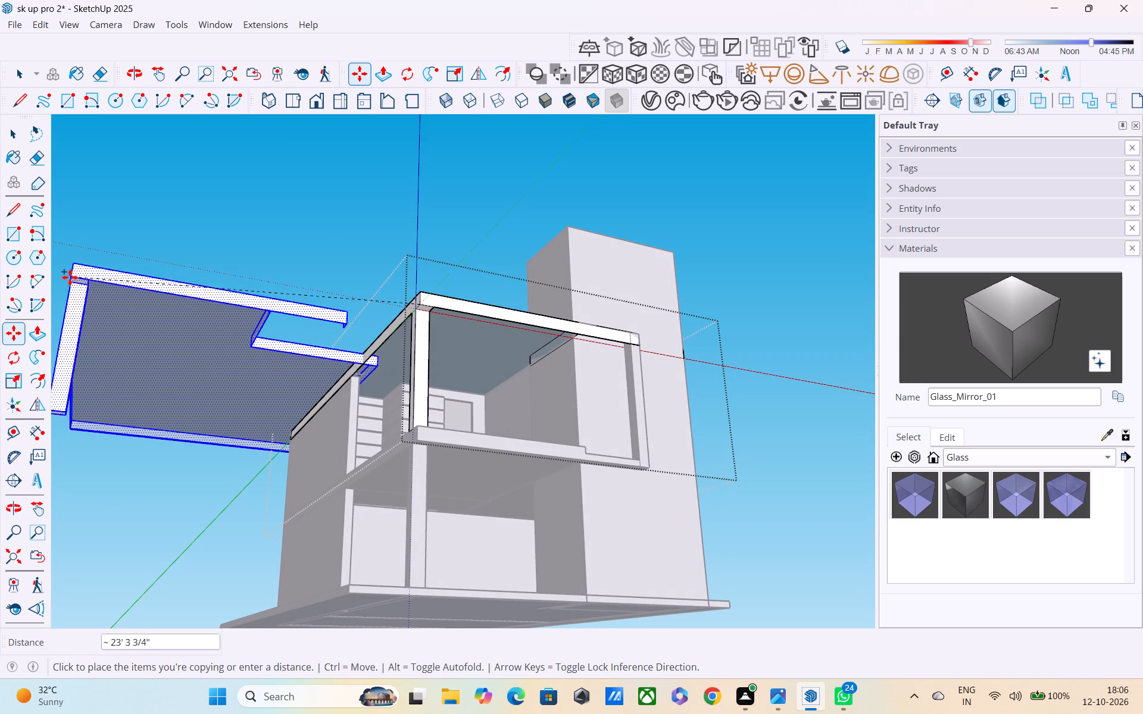
{"action": "middle_click_drag", "start_coordinate": [78, 299], "coordinate": [380, 188], "text": "shift"}
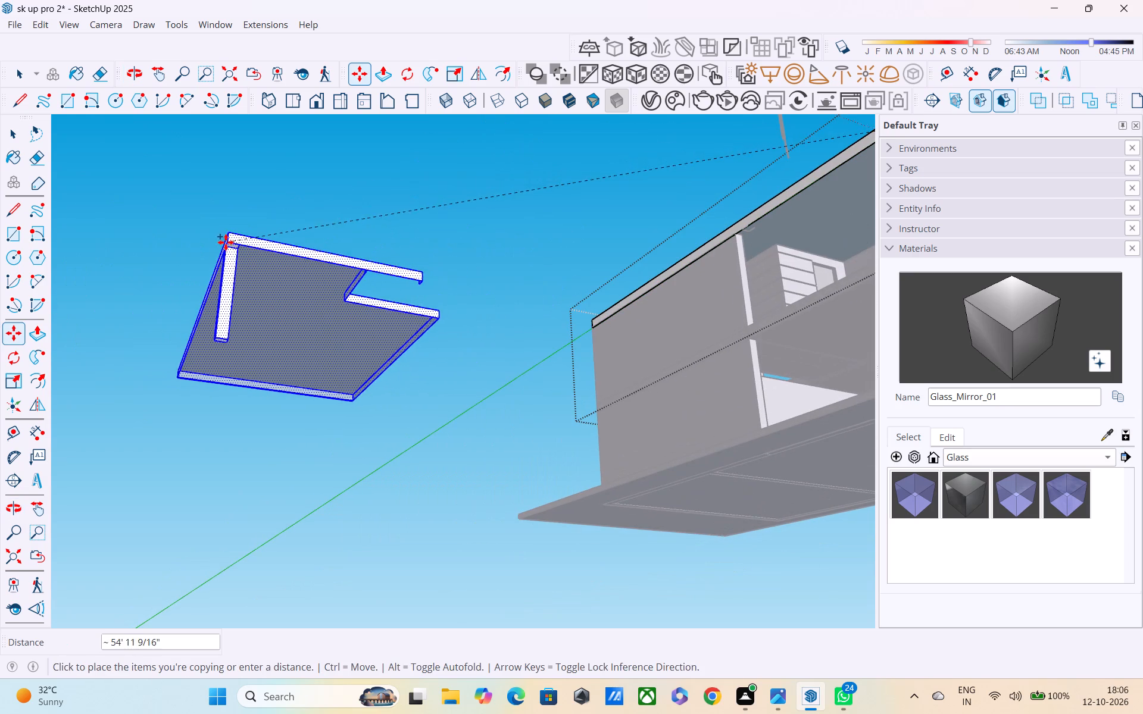
{"action": "left_click", "coordinate": [215, 246]}
{"action": "scroll", "coordinate": [226, 276], "scroll_direction": "up", "scroll_amount": 2}
{"action": "key", "text": "space"}
{"action": "scroll", "coordinate": [255, 260], "scroll_direction": "up", "scroll_amount": 1}
{"action": "middle_click_drag", "start_coordinate": [255, 256], "coordinate": [258, 149]}
{"action": "left_click", "coordinate": [538, 177]}
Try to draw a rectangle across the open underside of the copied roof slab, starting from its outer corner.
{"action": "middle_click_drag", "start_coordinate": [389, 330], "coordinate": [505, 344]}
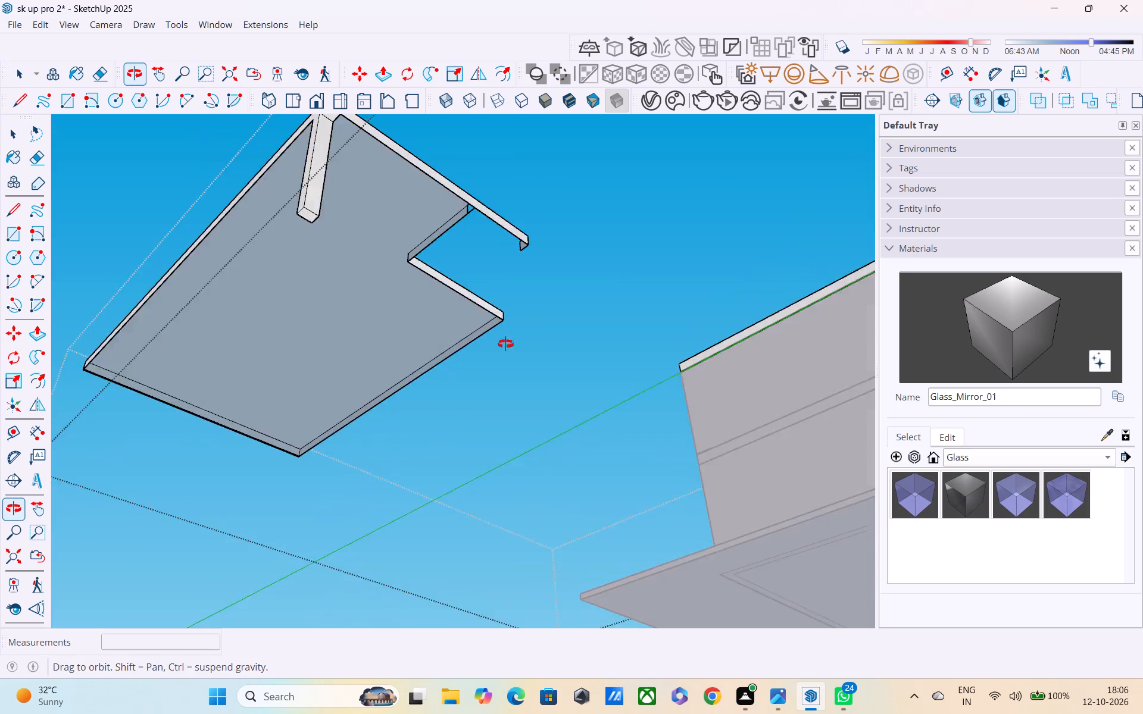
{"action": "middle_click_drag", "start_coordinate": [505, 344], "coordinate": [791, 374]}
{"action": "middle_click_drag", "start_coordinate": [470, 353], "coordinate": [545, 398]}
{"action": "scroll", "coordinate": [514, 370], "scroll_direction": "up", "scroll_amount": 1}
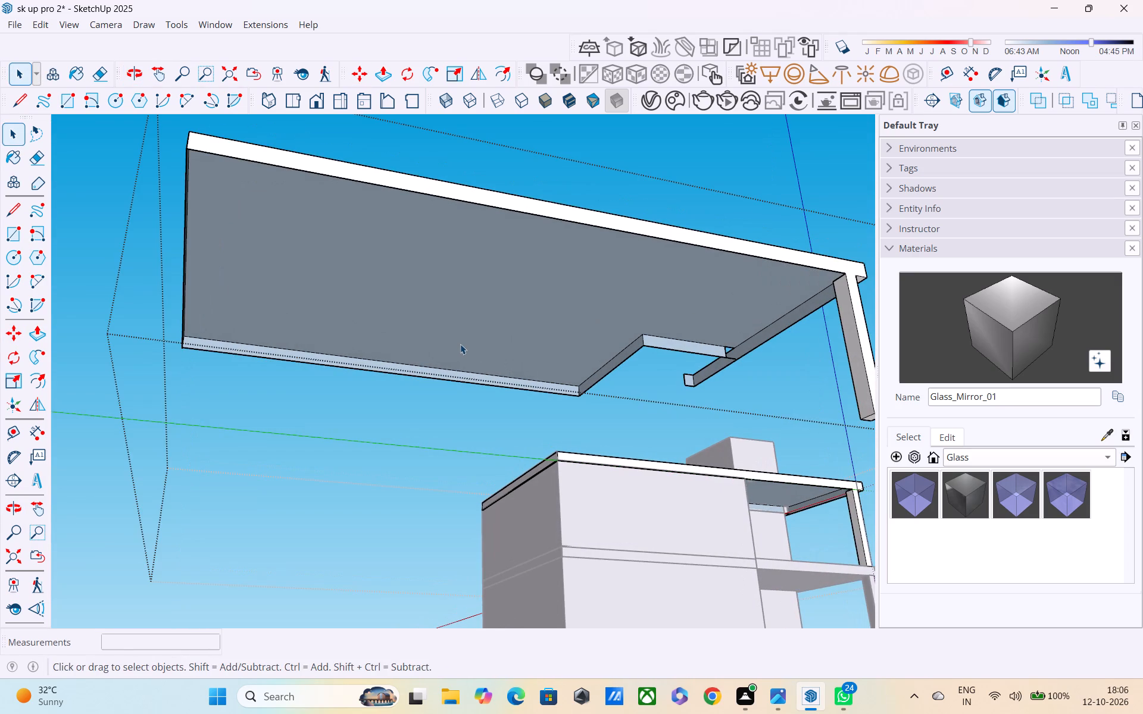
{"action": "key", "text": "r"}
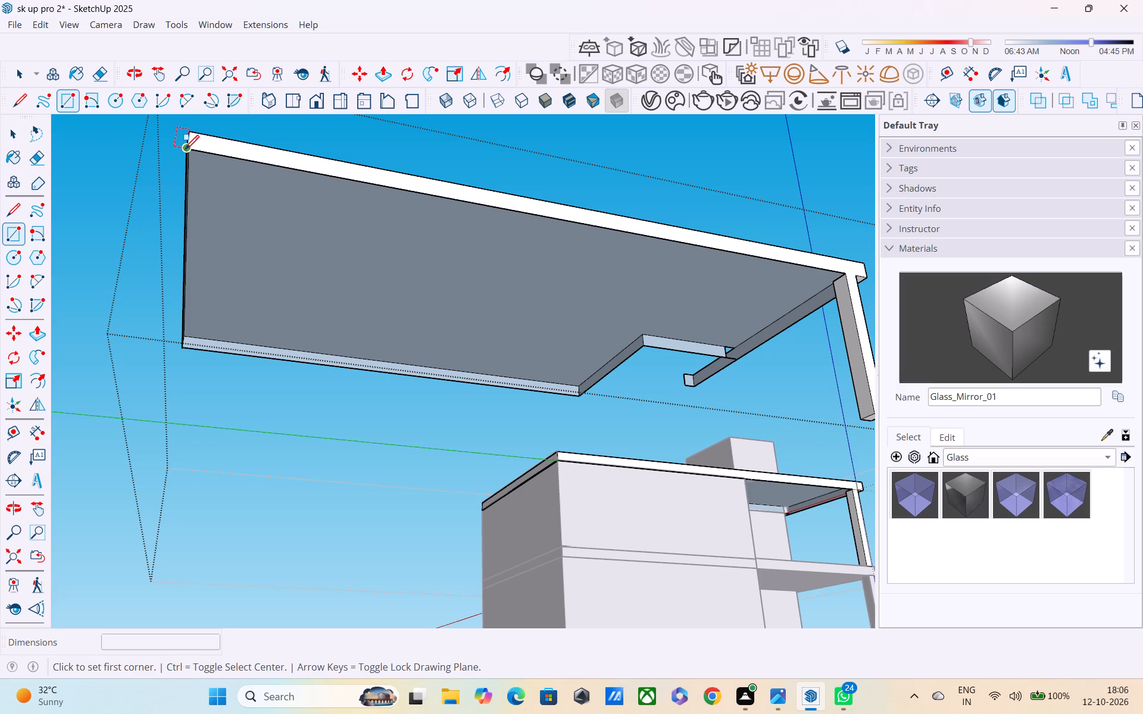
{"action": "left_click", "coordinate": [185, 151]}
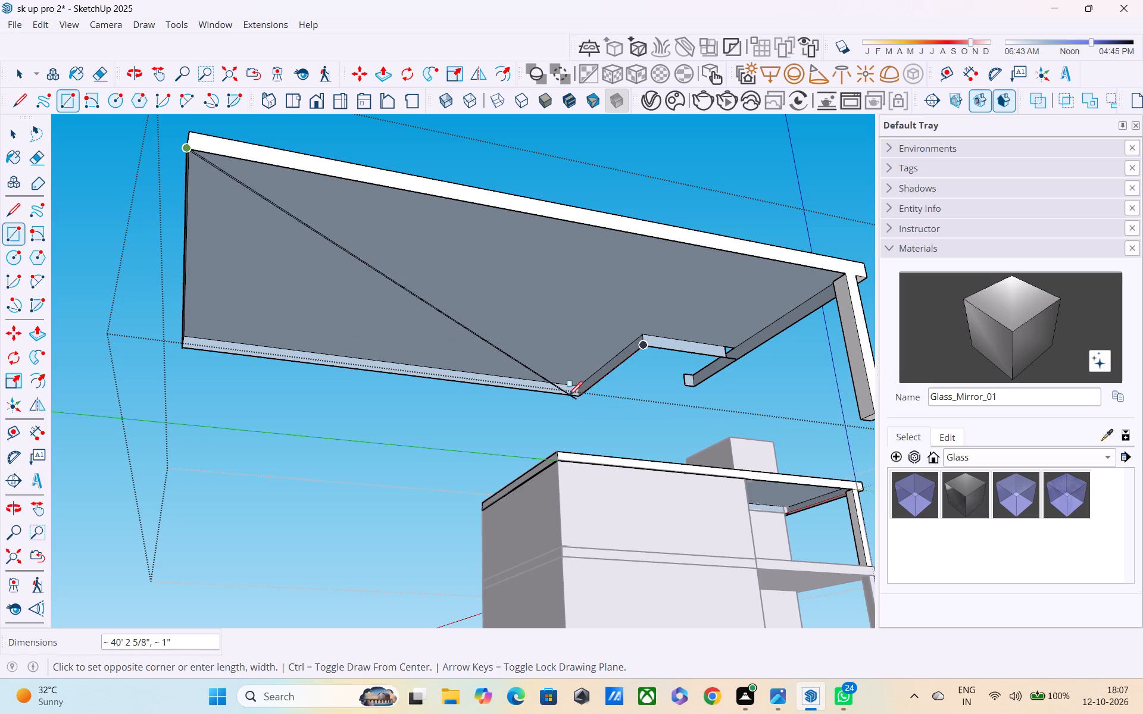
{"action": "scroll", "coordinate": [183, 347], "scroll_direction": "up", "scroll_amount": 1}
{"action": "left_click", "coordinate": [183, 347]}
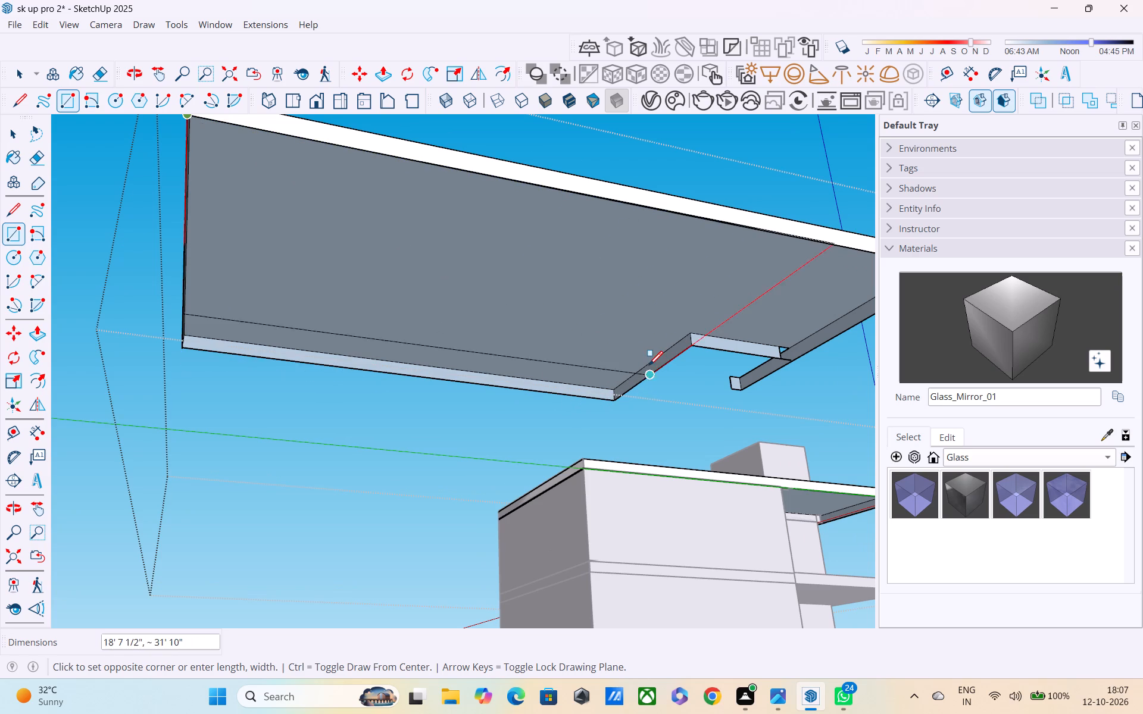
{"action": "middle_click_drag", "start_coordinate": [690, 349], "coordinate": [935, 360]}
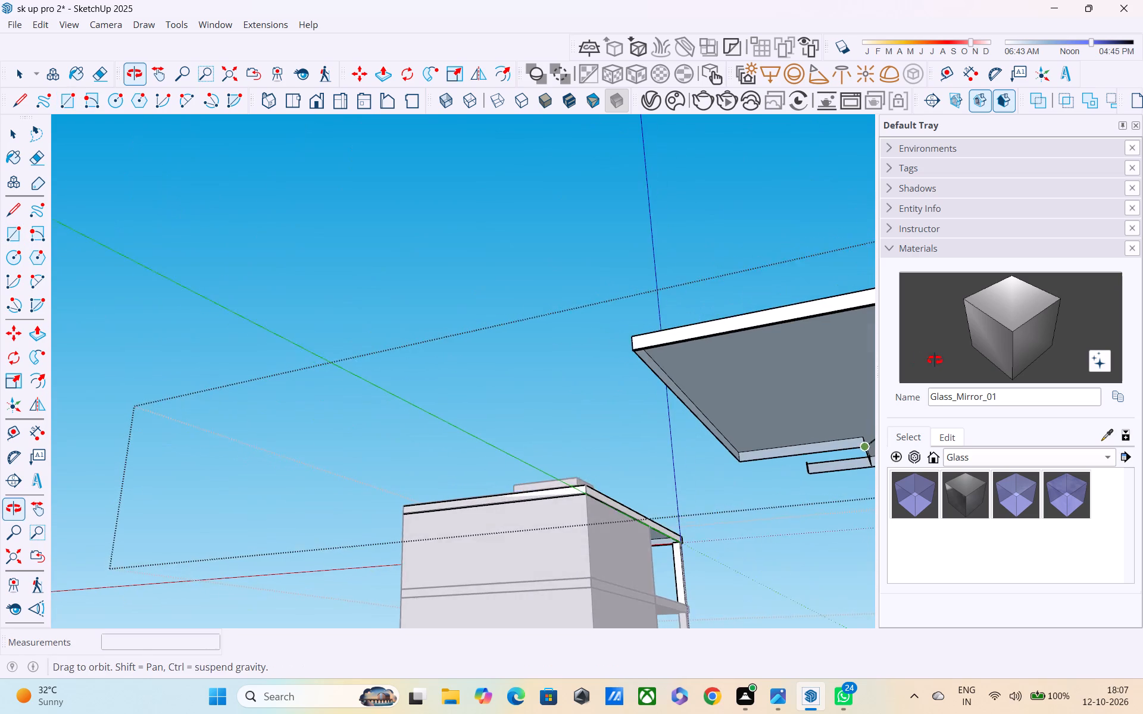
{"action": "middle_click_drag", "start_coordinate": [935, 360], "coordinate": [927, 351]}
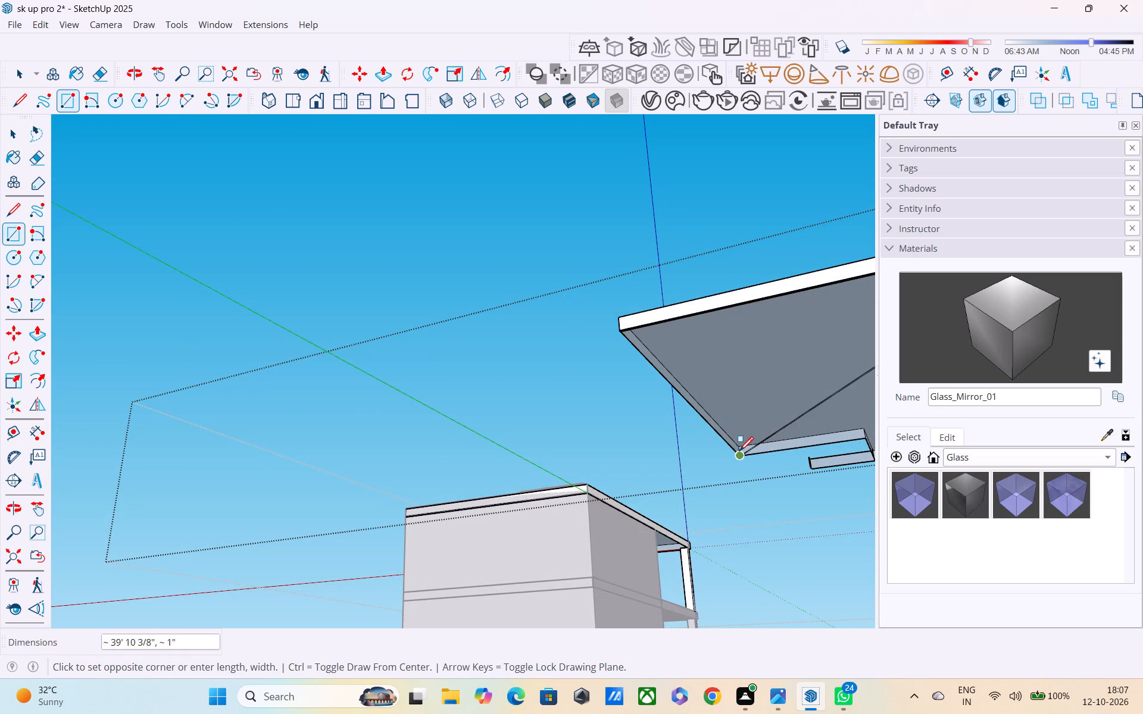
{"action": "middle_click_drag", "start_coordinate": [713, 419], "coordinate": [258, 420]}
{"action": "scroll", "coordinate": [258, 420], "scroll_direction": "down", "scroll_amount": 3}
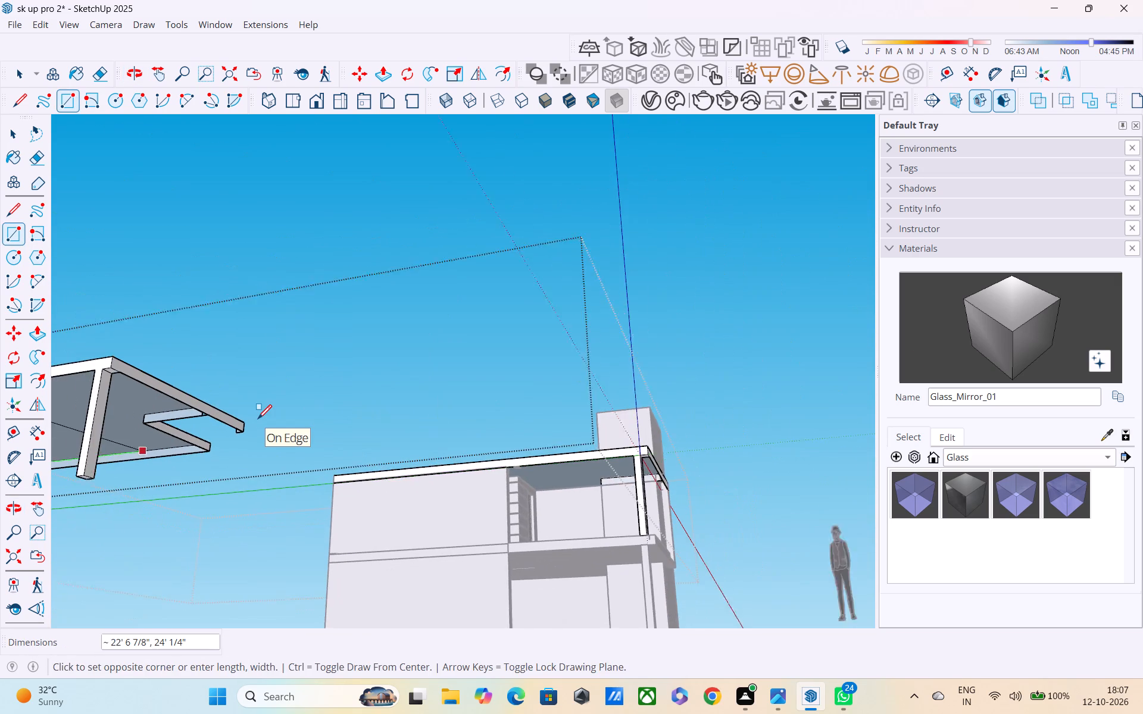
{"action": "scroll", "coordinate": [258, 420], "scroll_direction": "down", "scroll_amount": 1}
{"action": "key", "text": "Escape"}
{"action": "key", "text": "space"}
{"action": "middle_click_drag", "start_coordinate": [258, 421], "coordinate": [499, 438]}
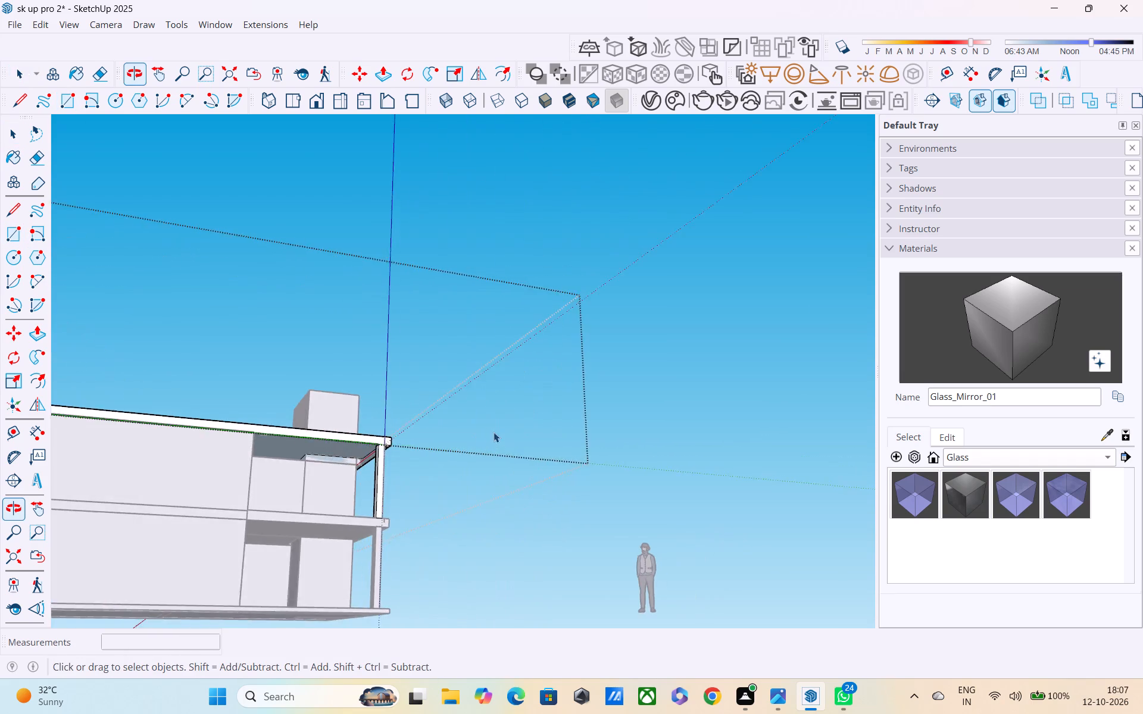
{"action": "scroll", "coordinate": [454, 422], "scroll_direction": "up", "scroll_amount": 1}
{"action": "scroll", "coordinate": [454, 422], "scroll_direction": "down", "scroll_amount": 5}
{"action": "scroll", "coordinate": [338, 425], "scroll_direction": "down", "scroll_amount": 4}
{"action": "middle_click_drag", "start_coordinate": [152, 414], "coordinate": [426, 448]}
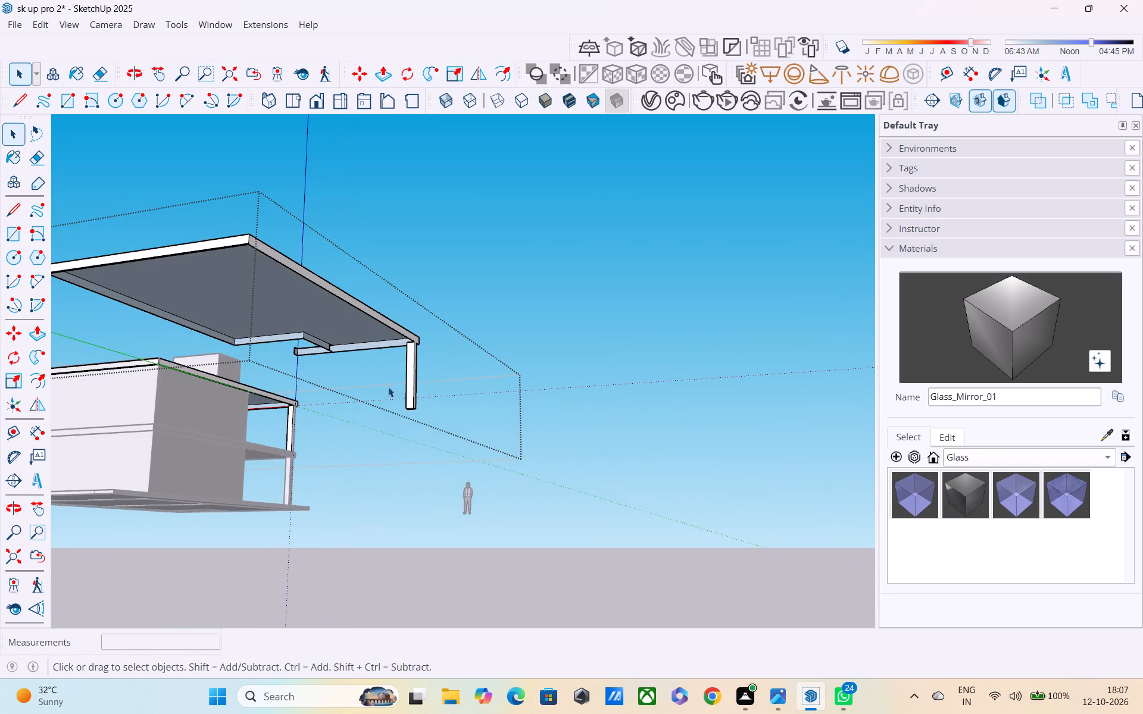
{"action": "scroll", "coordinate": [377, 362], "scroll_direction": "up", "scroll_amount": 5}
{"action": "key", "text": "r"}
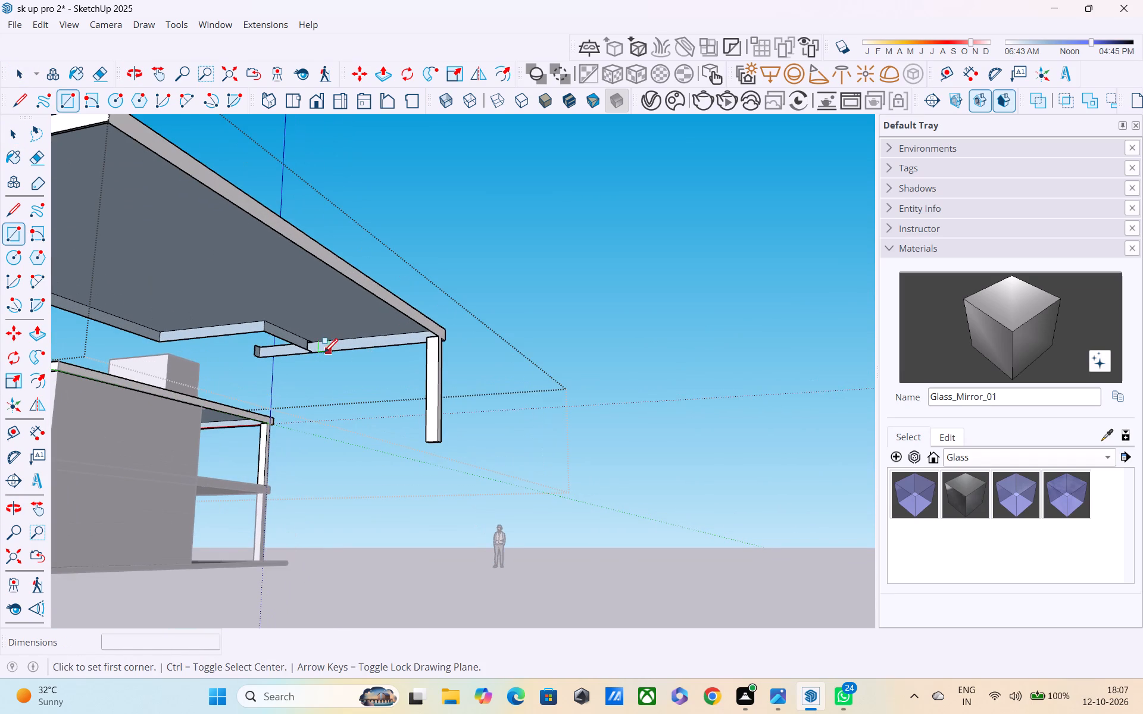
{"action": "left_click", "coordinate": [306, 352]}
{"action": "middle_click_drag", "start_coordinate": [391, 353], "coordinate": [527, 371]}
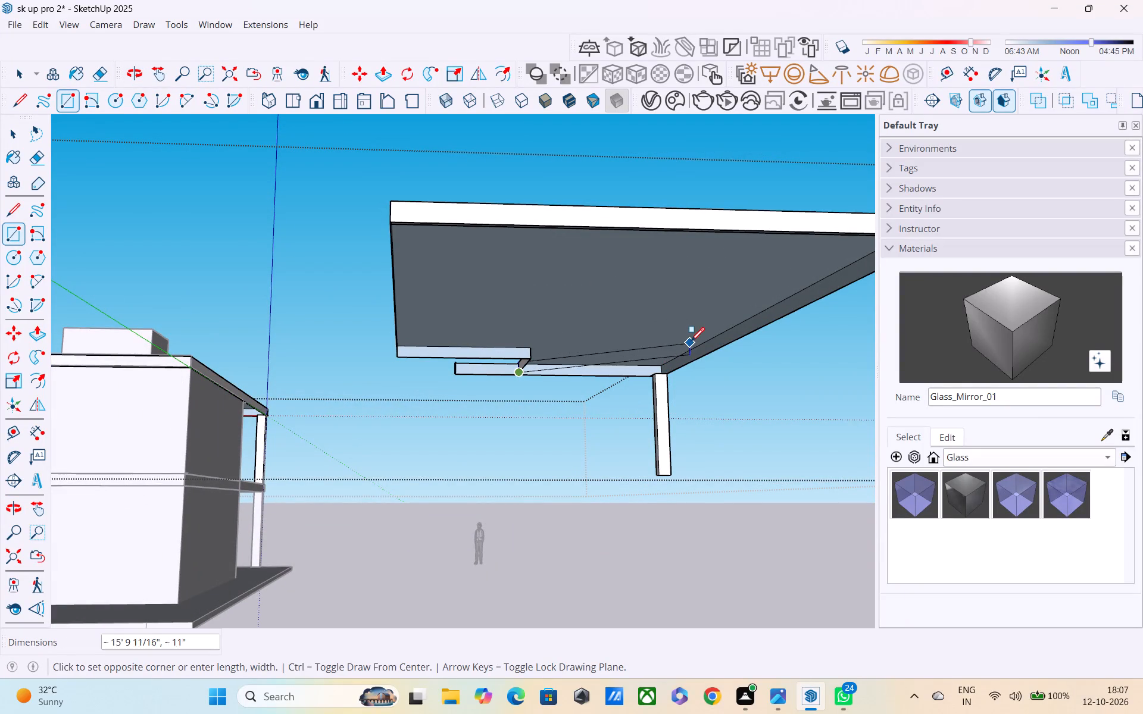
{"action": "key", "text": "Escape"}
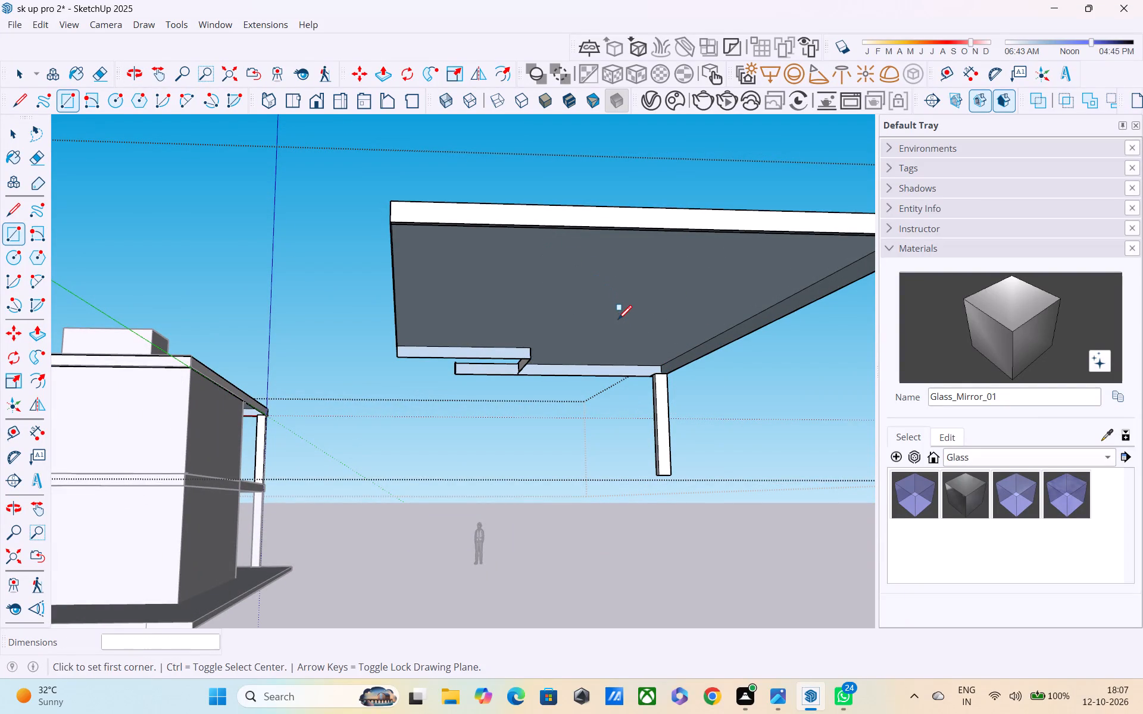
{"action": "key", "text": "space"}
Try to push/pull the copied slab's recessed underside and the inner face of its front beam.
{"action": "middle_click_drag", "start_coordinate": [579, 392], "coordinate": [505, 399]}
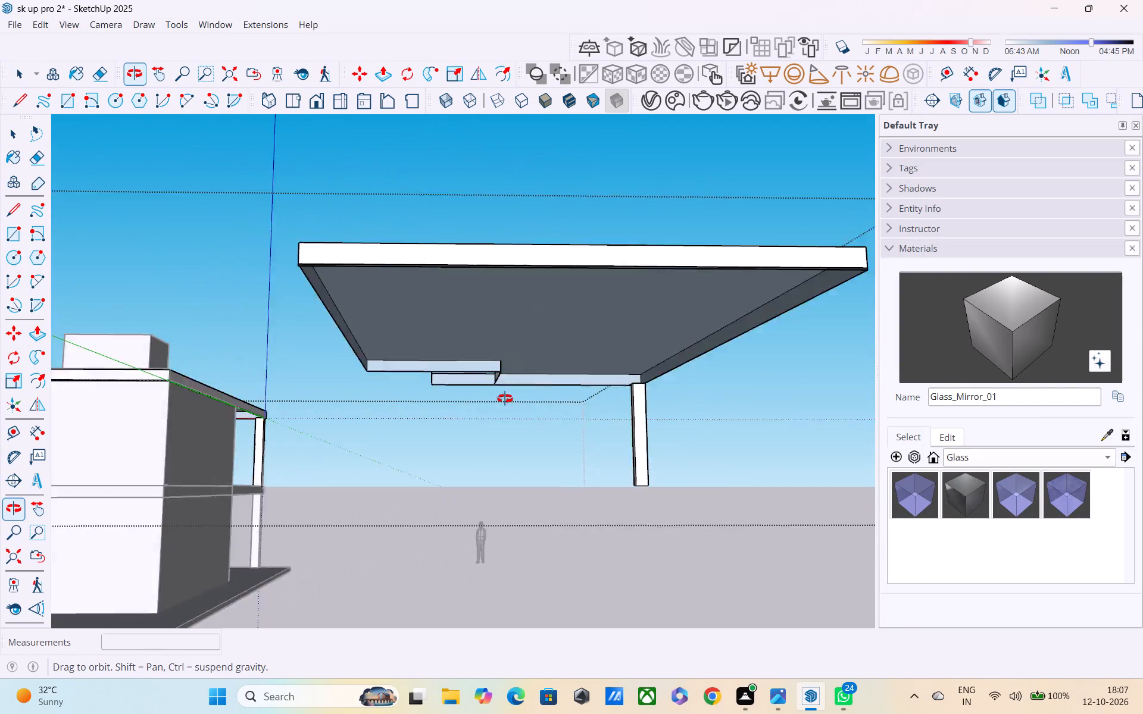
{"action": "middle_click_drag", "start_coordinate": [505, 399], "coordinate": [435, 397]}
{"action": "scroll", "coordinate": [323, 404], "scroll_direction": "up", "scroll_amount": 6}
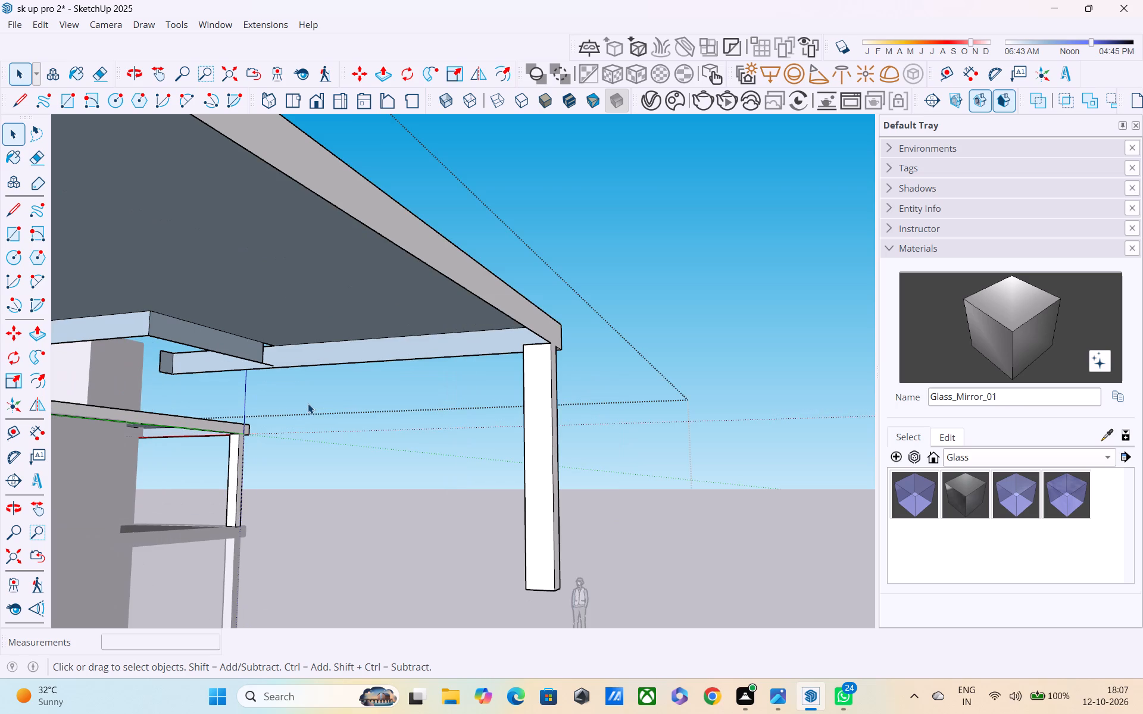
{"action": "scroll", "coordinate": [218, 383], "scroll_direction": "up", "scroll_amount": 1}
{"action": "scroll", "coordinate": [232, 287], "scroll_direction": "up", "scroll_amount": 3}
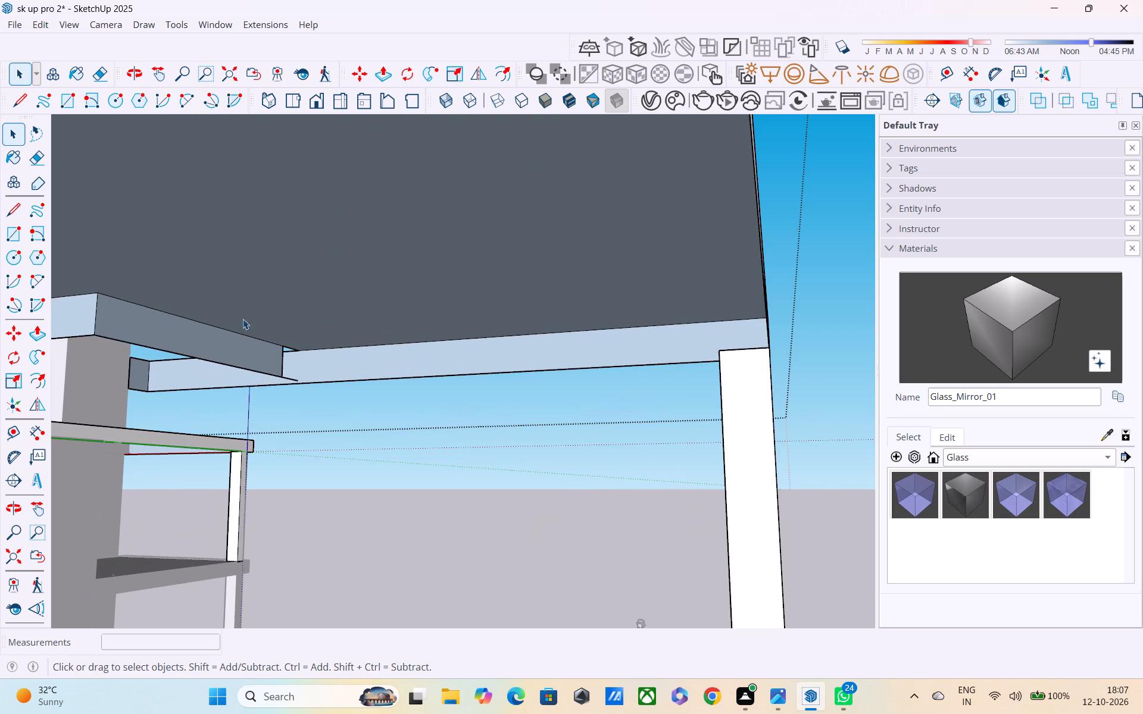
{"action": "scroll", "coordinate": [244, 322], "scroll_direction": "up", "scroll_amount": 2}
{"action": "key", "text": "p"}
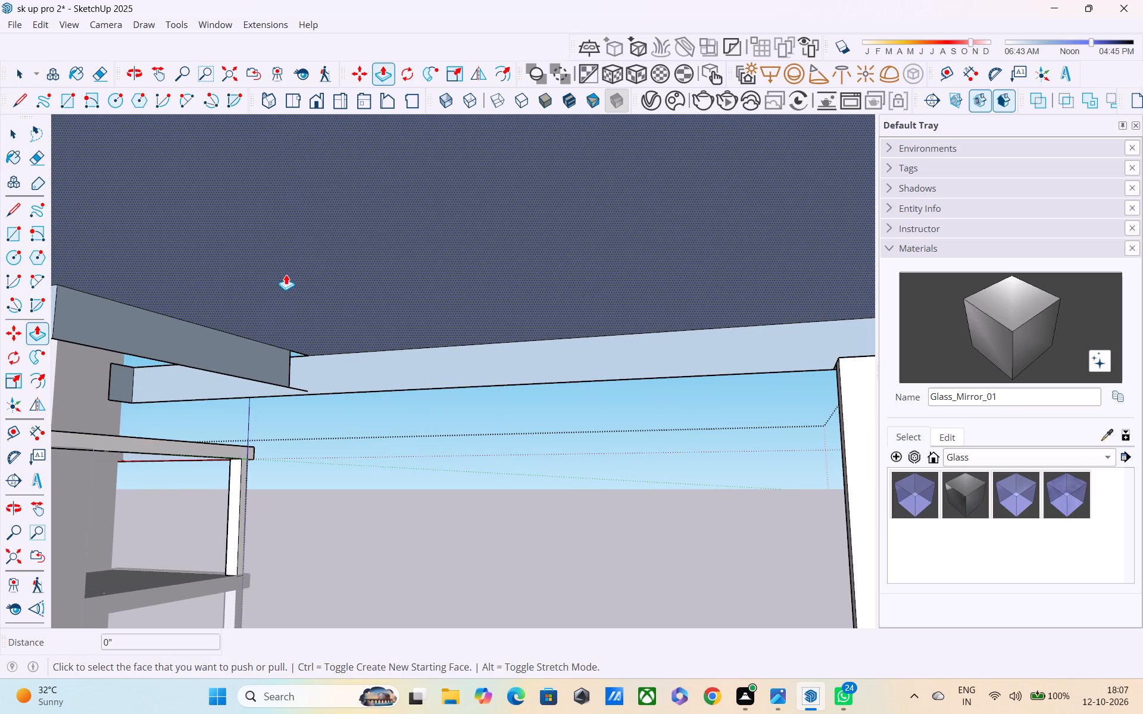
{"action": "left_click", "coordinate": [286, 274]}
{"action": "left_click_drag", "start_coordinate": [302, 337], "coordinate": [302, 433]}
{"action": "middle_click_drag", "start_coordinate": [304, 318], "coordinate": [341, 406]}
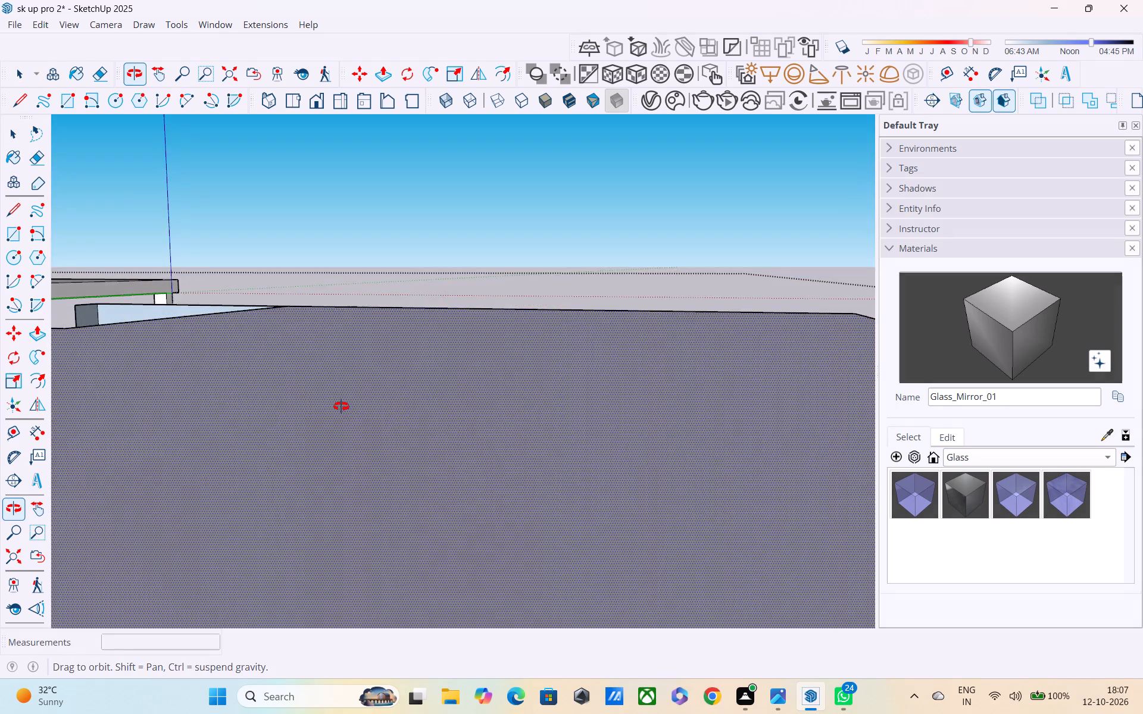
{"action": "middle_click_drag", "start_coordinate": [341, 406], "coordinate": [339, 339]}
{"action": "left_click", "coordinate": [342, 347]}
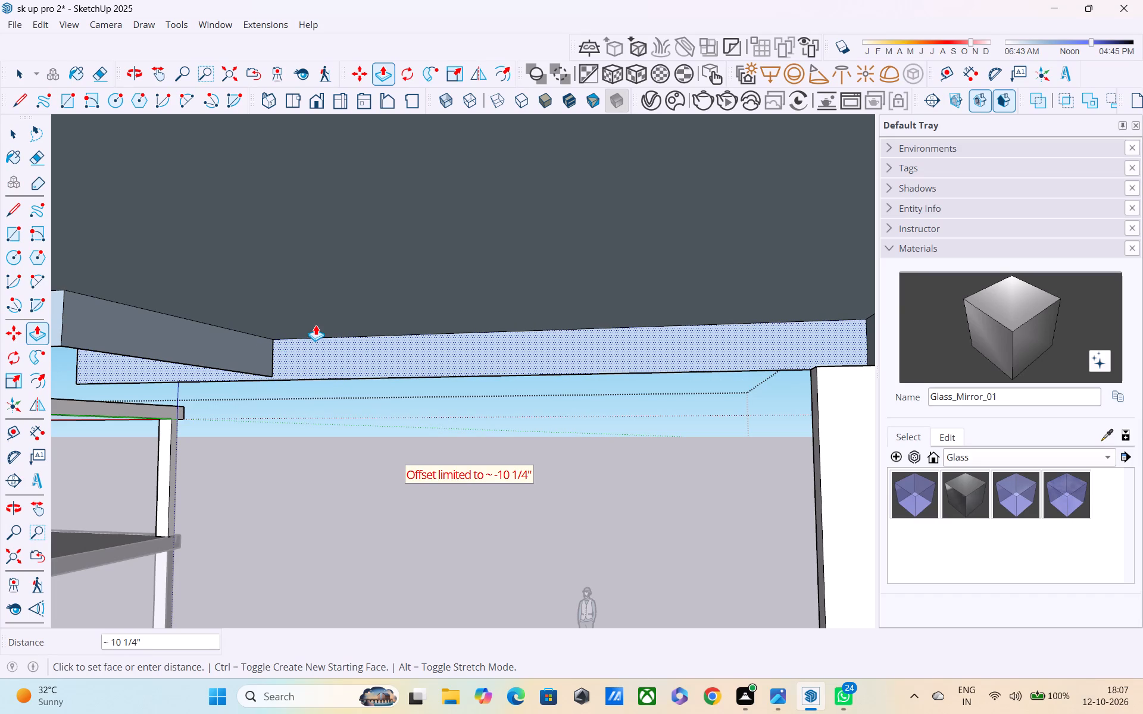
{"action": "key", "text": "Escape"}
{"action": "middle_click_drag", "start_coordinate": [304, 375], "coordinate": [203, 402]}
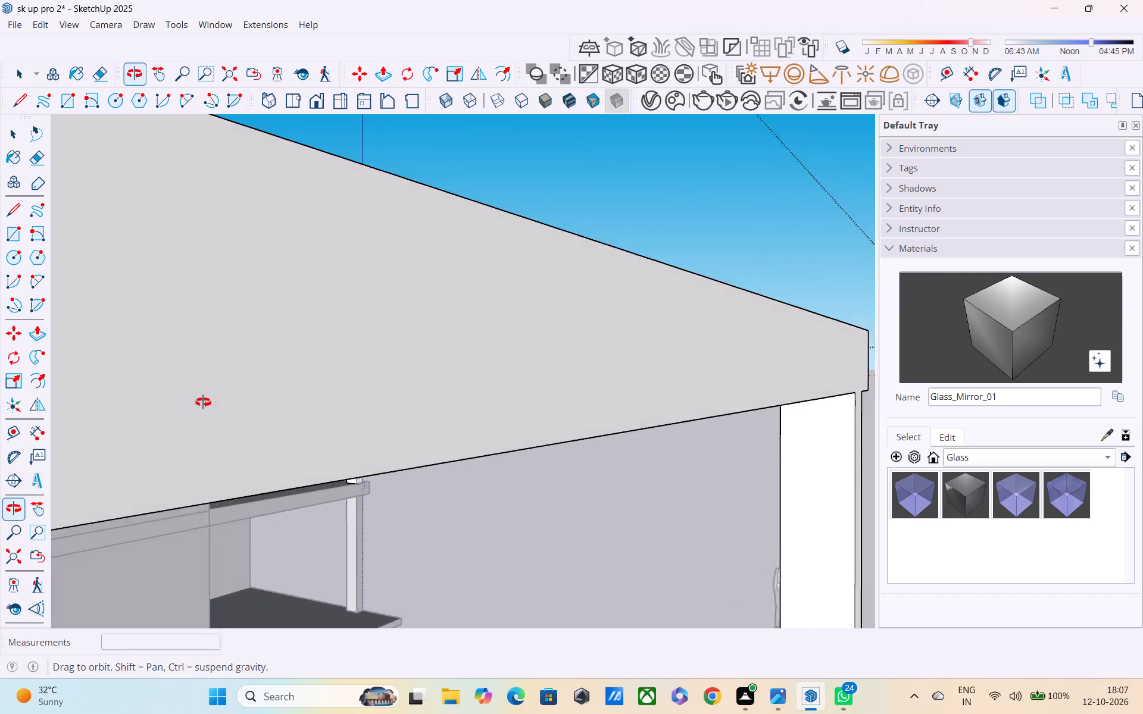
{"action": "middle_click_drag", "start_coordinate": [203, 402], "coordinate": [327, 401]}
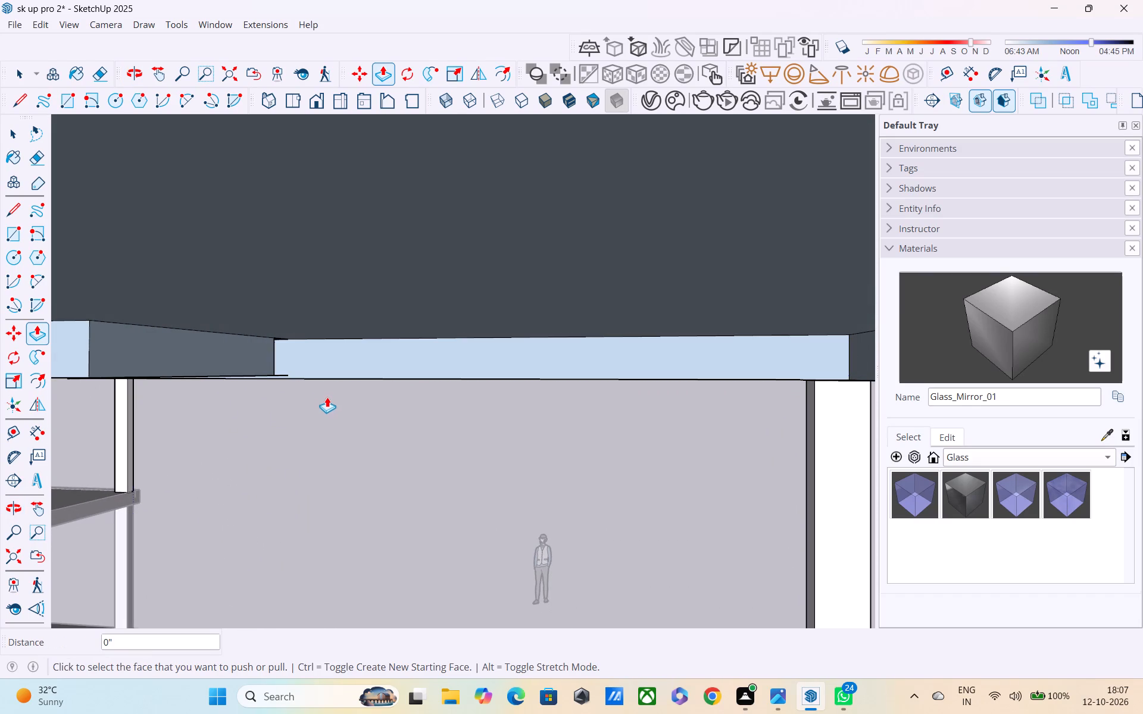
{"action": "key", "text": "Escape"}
Draw a vertical rectangle from the end of the copied slab's inner beam face, extending it across the open corner gap.
{"action": "key", "text": "r"}
{"action": "middle_click_drag", "start_coordinate": [280, 344], "coordinate": [211, 351]}
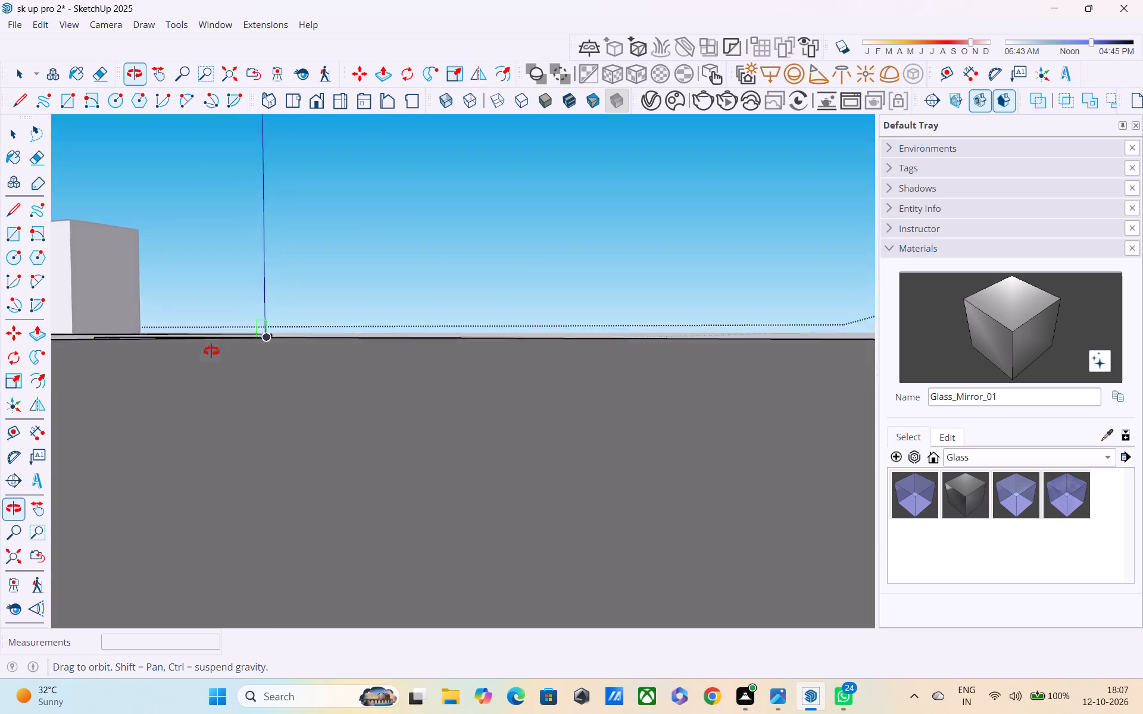
{"action": "middle_click_drag", "start_coordinate": [211, 351], "coordinate": [208, 322]}
{"action": "scroll", "coordinate": [245, 343], "scroll_direction": "up", "scroll_amount": 7}
{"action": "middle_click_drag", "start_coordinate": [270, 351], "coordinate": [187, 386]}
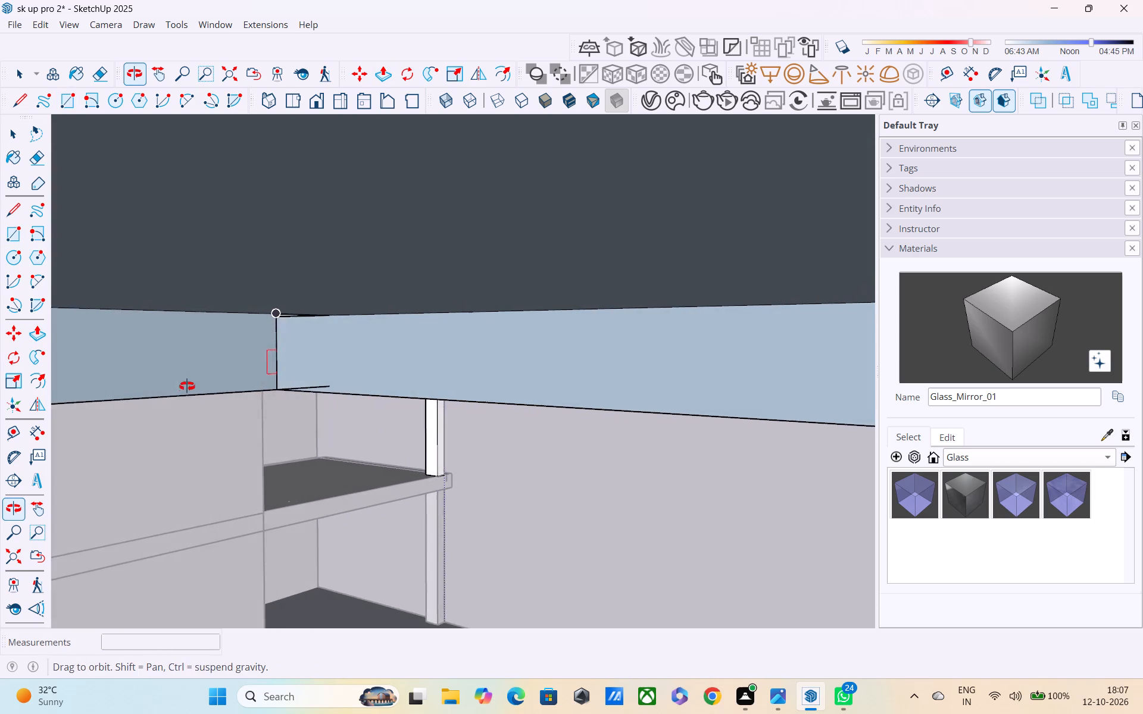
{"action": "middle_click_drag", "start_coordinate": [187, 386], "coordinate": [182, 387]}
{"action": "scroll", "coordinate": [239, 369], "scroll_direction": "up", "scroll_amount": 3}
{"action": "scroll", "coordinate": [293, 327], "scroll_direction": "up", "scroll_amount": 3}
{"action": "middle_click_drag", "start_coordinate": [293, 324], "coordinate": [223, 345]}
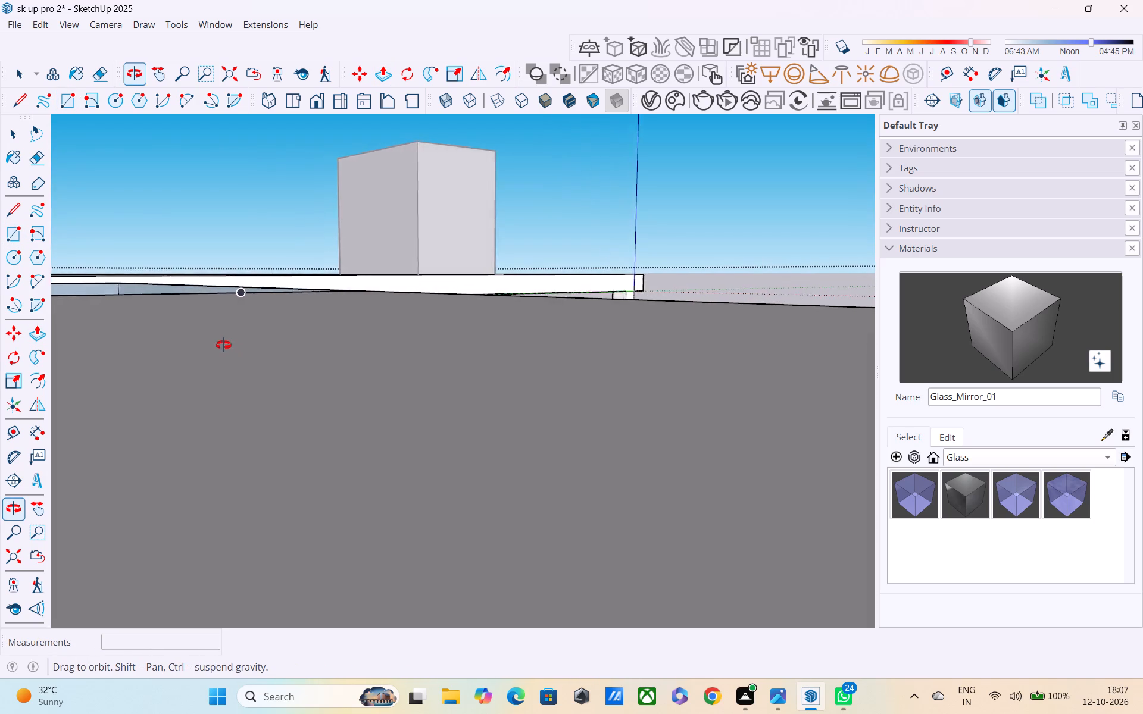
{"action": "middle_click_drag", "start_coordinate": [223, 345], "coordinate": [218, 301]}
{"action": "scroll", "coordinate": [228, 288], "scroll_direction": "up", "scroll_amount": 2}
{"action": "middle_click_drag", "start_coordinate": [267, 289], "coordinate": [237, 310]}
{"action": "left_click", "coordinate": [245, 258]}
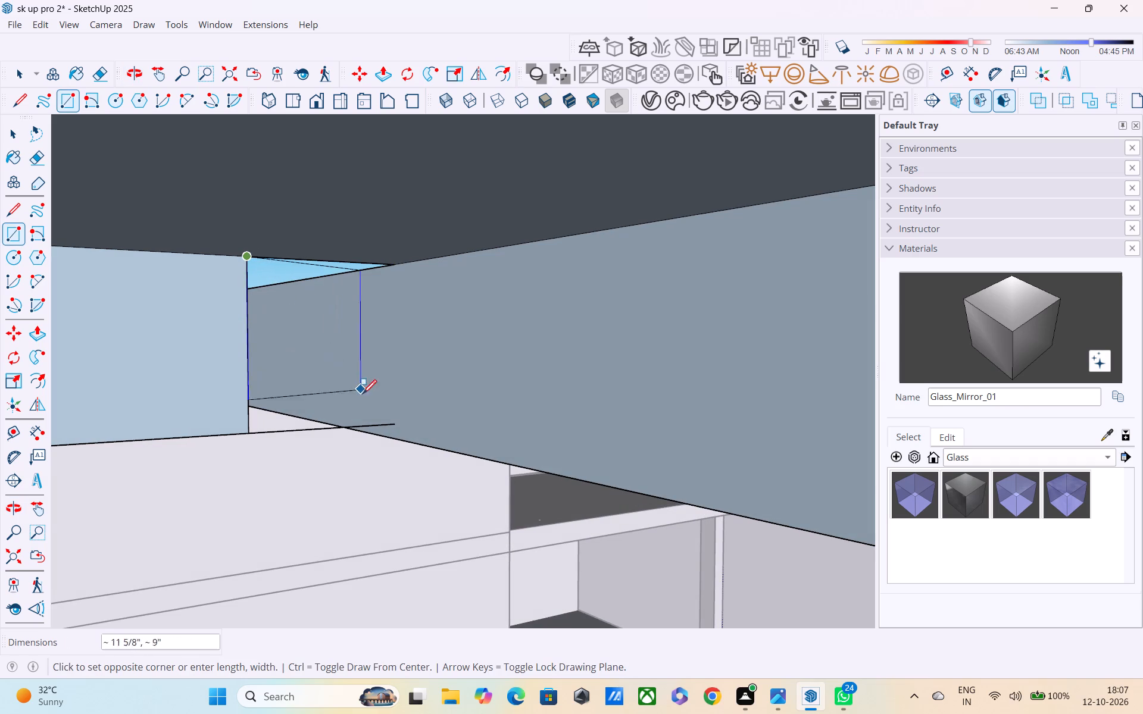
{"action": "left_click", "coordinate": [375, 426]}
Fill the remaining strip between the extended face and the adjoining beam with a rectangle about 7" by 1'.
{"action": "middle_click_drag", "start_coordinate": [373, 400], "coordinate": [313, 412]}
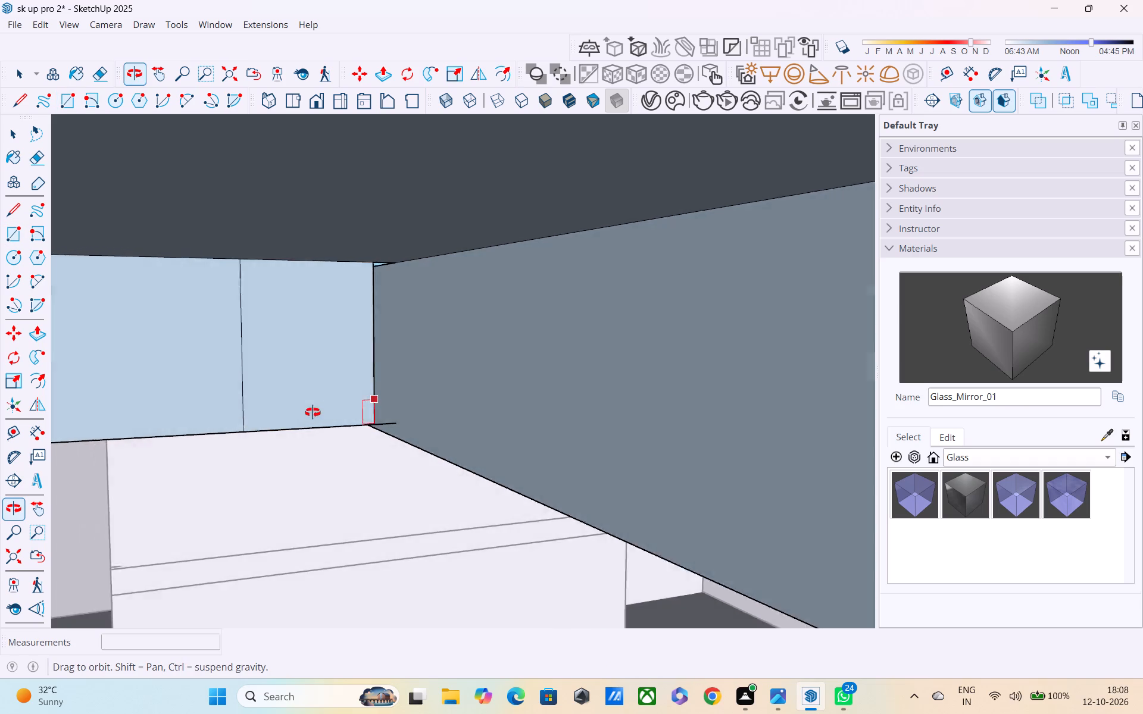
{"action": "middle_click_drag", "start_coordinate": [313, 412], "coordinate": [243, 425]}
{"action": "scroll", "coordinate": [298, 375], "scroll_direction": "up", "scroll_amount": 1}
{"action": "middle_click_drag", "start_coordinate": [270, 368], "coordinate": [261, 368]}
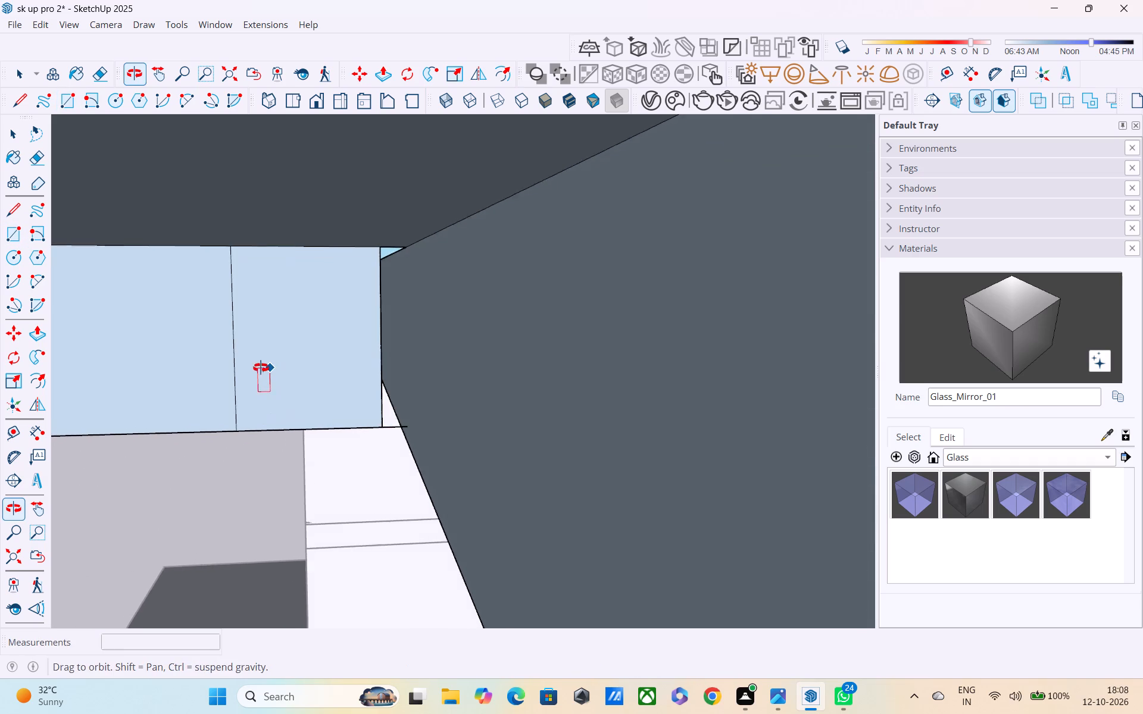
{"action": "middle_click_drag", "start_coordinate": [261, 368], "coordinate": [244, 366]}
{"action": "scroll", "coordinate": [332, 274], "scroll_direction": "up", "scroll_amount": 1}
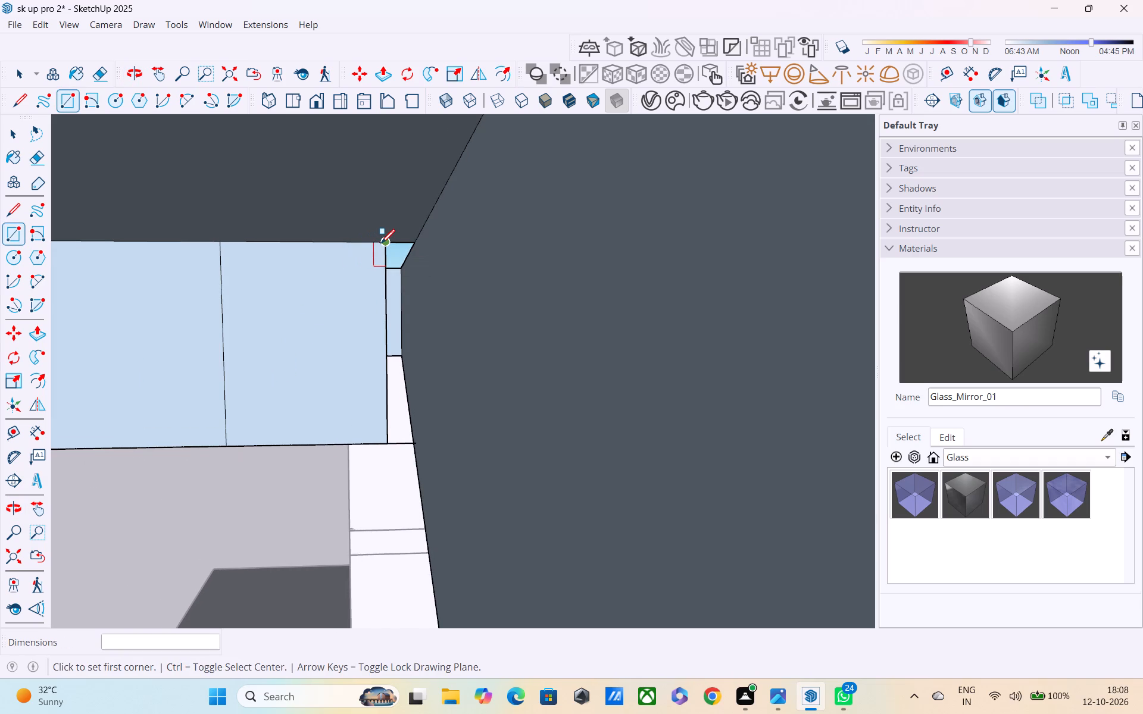
{"action": "left_click", "coordinate": [383, 245]}
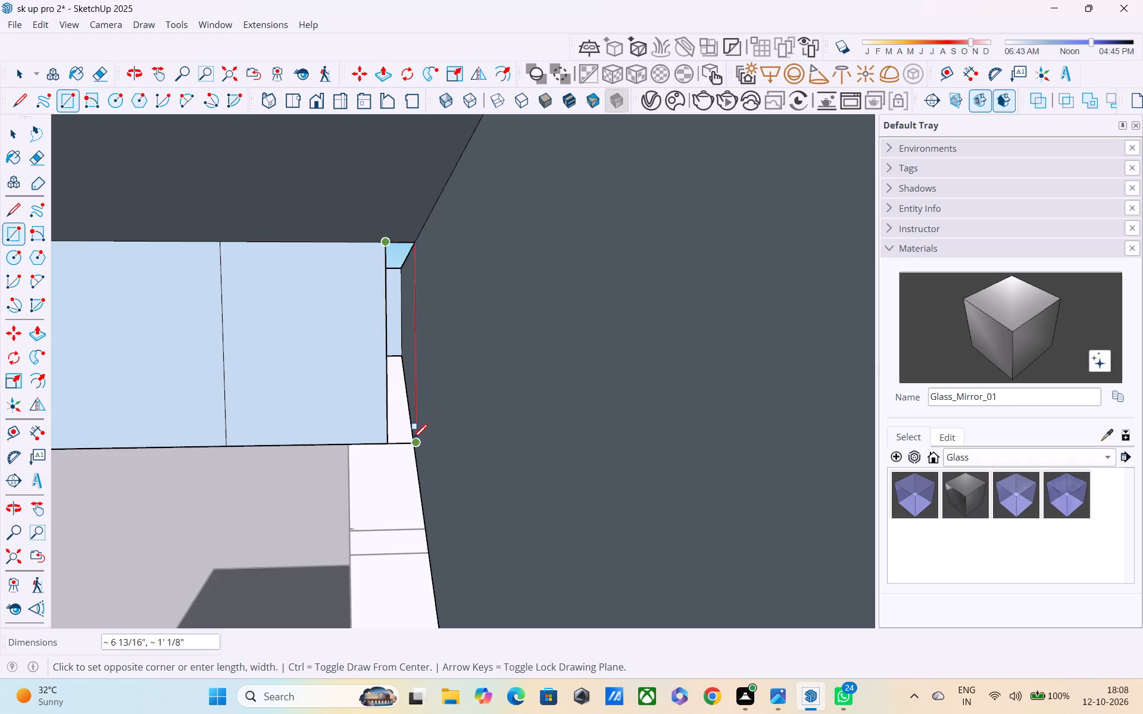
{"action": "left_click", "coordinate": [412, 442]}
{"action": "scroll", "coordinate": [281, 411], "scroll_direction": "down", "scroll_amount": 3}
{"action": "middle_click_drag", "start_coordinate": [281, 410], "coordinate": [285, 405]}
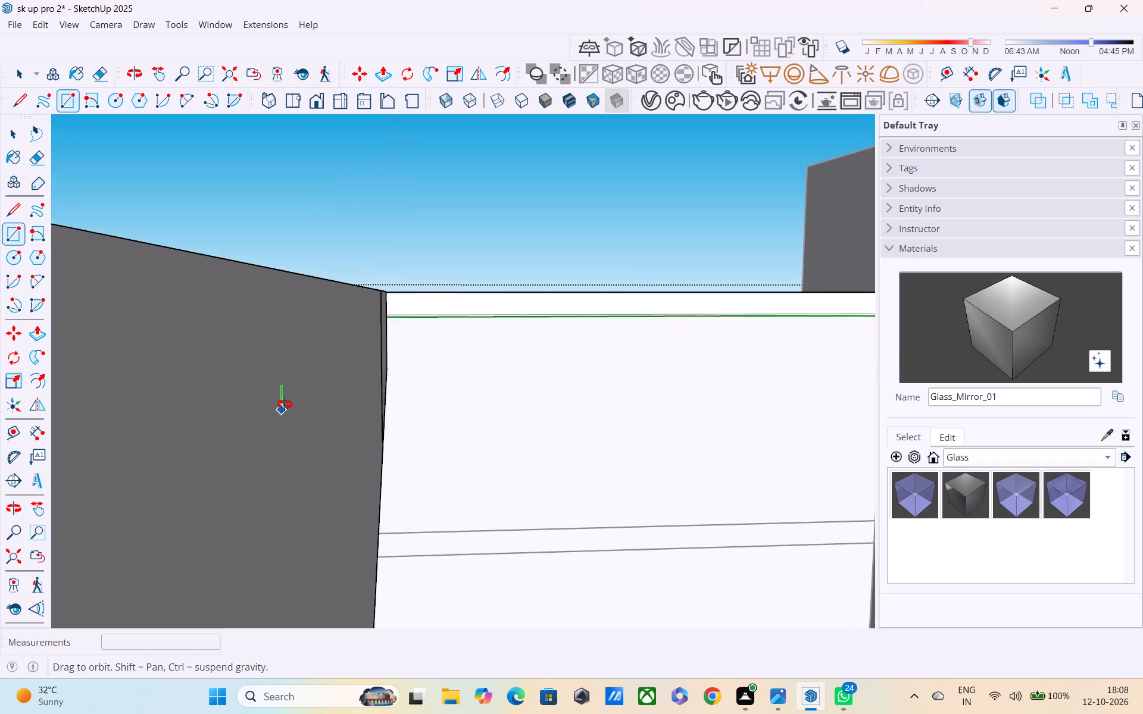
{"action": "middle_click_drag", "start_coordinate": [285, 405], "coordinate": [341, 371]}
{"action": "scroll", "coordinate": [303, 395], "scroll_direction": "down", "scroll_amount": 3}
{"action": "scroll", "coordinate": [264, 422], "scroll_direction": "down", "scroll_amount": 3}
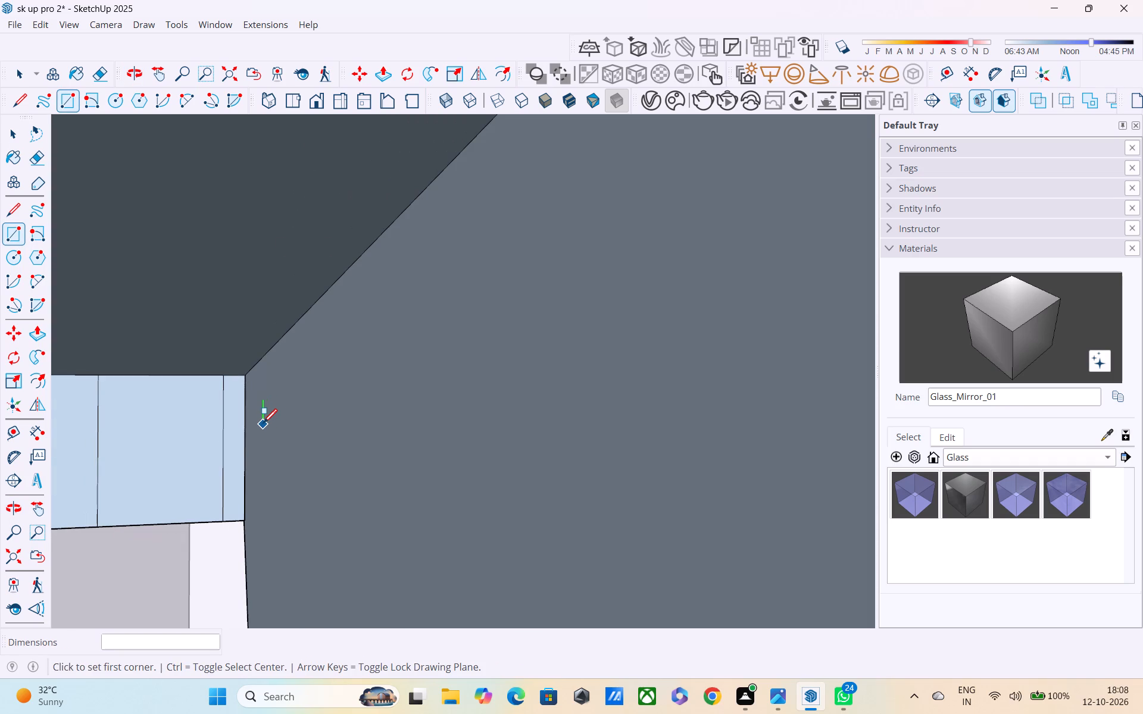
{"action": "key", "text": "Escape"}
{"action": "key", "text": "space"}
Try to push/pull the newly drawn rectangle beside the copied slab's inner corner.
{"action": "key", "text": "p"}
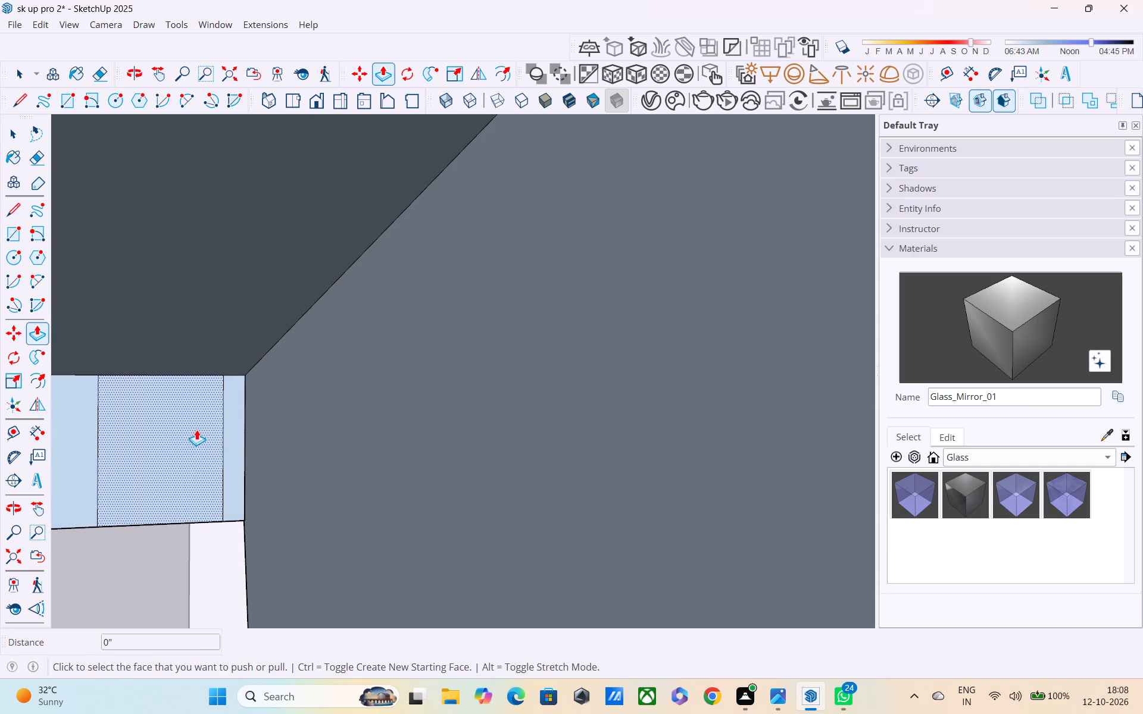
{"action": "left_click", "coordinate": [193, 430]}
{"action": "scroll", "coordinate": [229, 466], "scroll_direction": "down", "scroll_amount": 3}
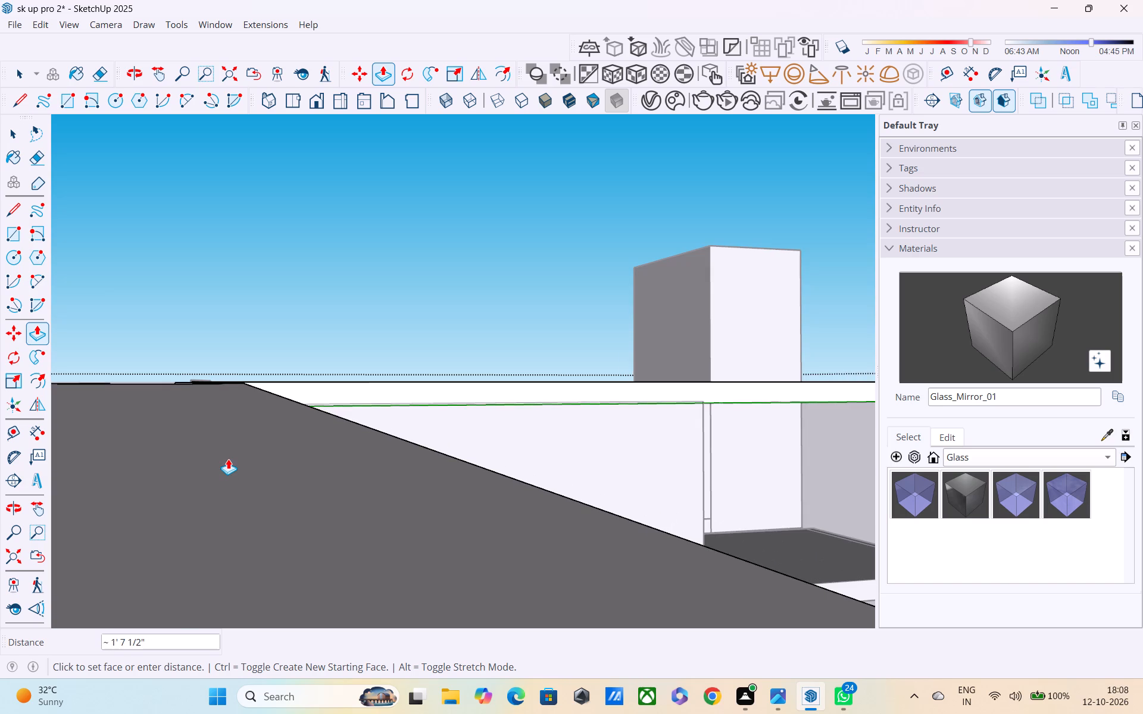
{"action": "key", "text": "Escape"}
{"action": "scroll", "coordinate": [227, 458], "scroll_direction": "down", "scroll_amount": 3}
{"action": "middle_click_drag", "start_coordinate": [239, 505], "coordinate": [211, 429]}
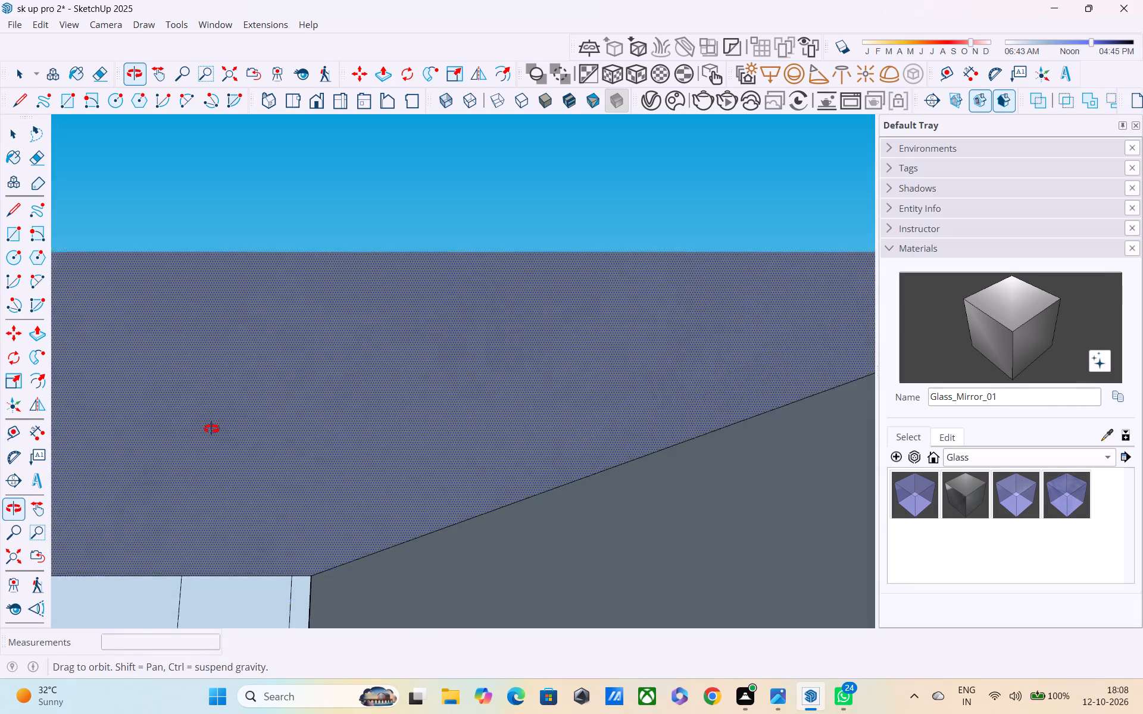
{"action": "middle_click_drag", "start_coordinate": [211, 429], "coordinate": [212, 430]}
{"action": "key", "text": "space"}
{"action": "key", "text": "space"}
Erase the two vertical dividing edges near the inner corner so the added rectangles merge with the copied slab's beam face.
{"action": "scroll", "coordinate": [244, 425], "scroll_direction": "down", "scroll_amount": 3}
{"action": "scroll", "coordinate": [235, 502], "scroll_direction": "down", "scroll_amount": 5}
{"action": "scroll", "coordinate": [227, 577], "scroll_direction": "down", "scroll_amount": 3}
{"action": "middle_click_drag", "start_coordinate": [225, 577], "coordinate": [285, 543]}
{"action": "scroll", "coordinate": [285, 543], "scroll_direction": "up", "scroll_amount": 1}
{"action": "scroll", "coordinate": [281, 549], "scroll_direction": "down", "scroll_amount": 8}
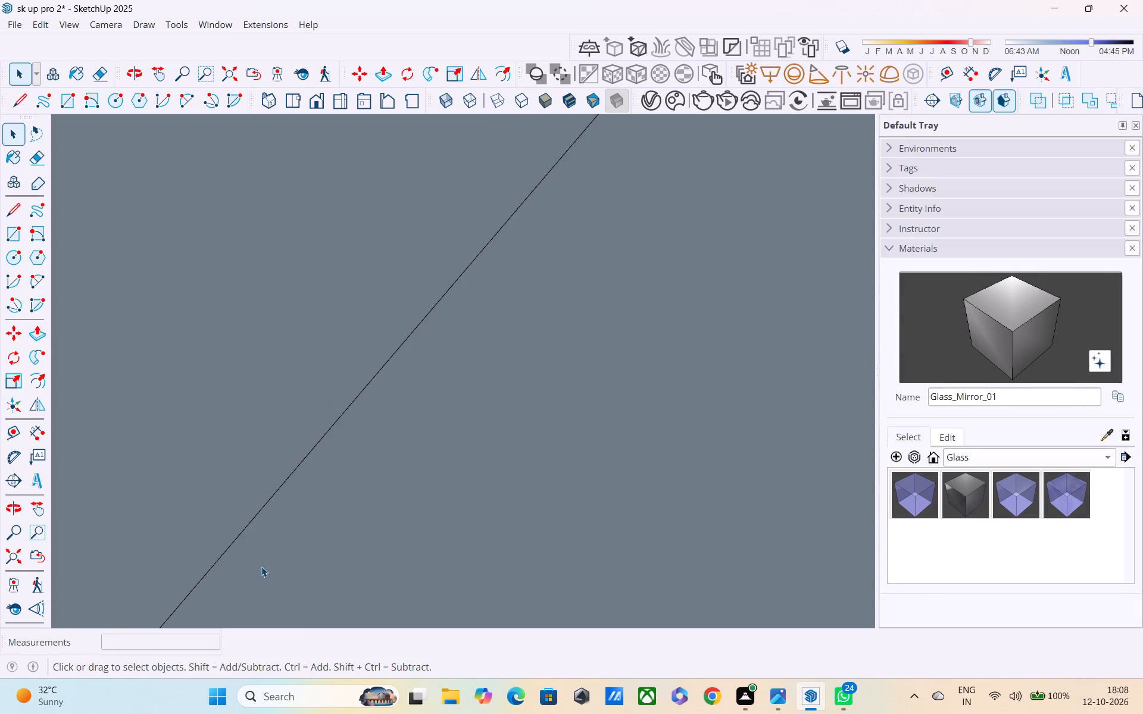
{"action": "middle_click_drag", "start_coordinate": [259, 570], "coordinate": [529, 484], "text": "shift"}
{"action": "scroll", "coordinate": [501, 489], "scroll_direction": "up", "scroll_amount": 1, "text": "shift"}
{"action": "scroll", "coordinate": [410, 493], "scroll_direction": "down", "scroll_amount": 9}
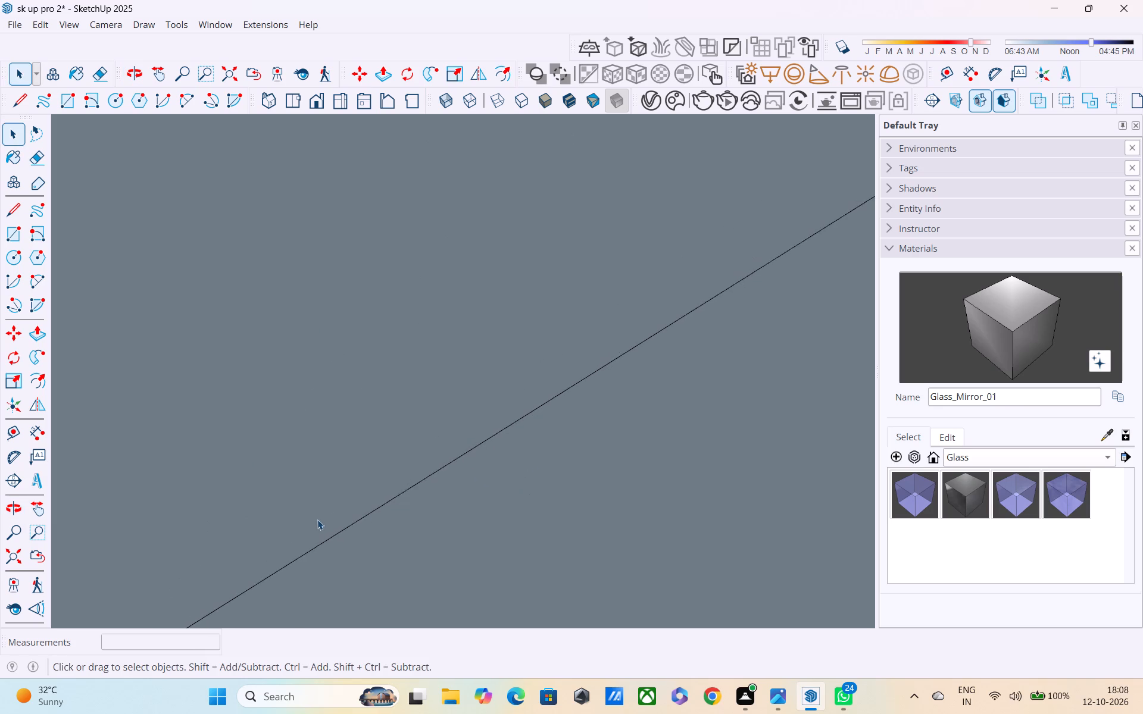
{"action": "scroll", "coordinate": [317, 519], "scroll_direction": "down", "scroll_amount": 9}
{"action": "scroll", "coordinate": [261, 554], "scroll_direction": "down", "scroll_amount": 7}
{"action": "scroll", "coordinate": [214, 559], "scroll_direction": "down", "scroll_amount": 1}
{"action": "middle_click_drag", "start_coordinate": [233, 539], "coordinate": [347, 527]}
{"action": "scroll", "coordinate": [347, 527], "scroll_direction": "up", "scroll_amount": 1}
{"action": "scroll", "coordinate": [347, 527], "scroll_direction": "down", "scroll_amount": 17}
{"action": "scroll", "coordinate": [352, 539], "scroll_direction": "down", "scroll_amount": 4}
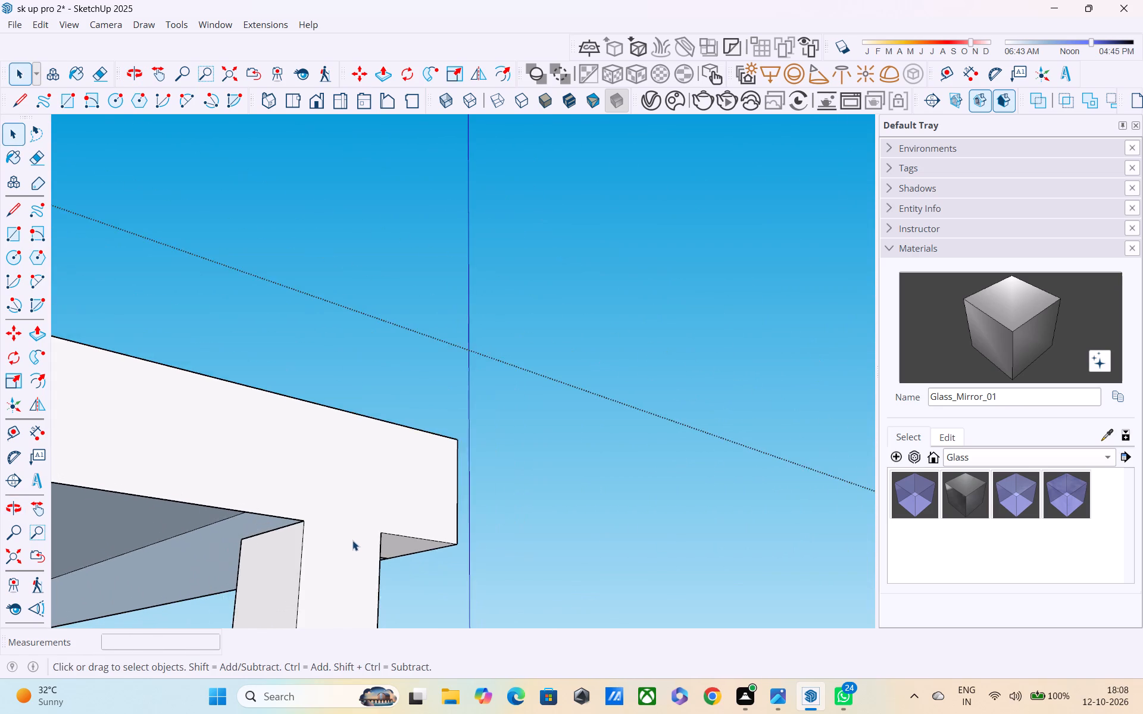
{"action": "scroll", "coordinate": [352, 540], "scroll_direction": "down", "scroll_amount": 9}
{"action": "scroll", "coordinate": [280, 551], "scroll_direction": "down", "scroll_amount": 10}
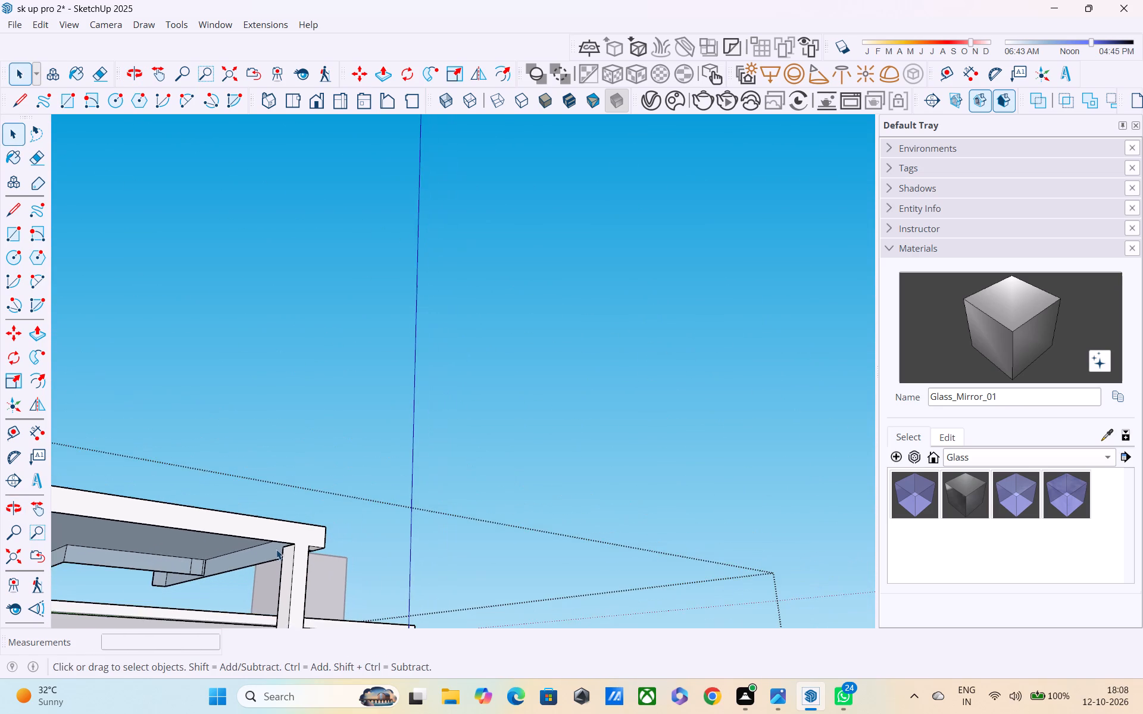
{"action": "scroll", "coordinate": [237, 559], "scroll_direction": "up", "scroll_amount": 1}
{"action": "middle_click_drag", "start_coordinate": [236, 559], "coordinate": [311, 532]}
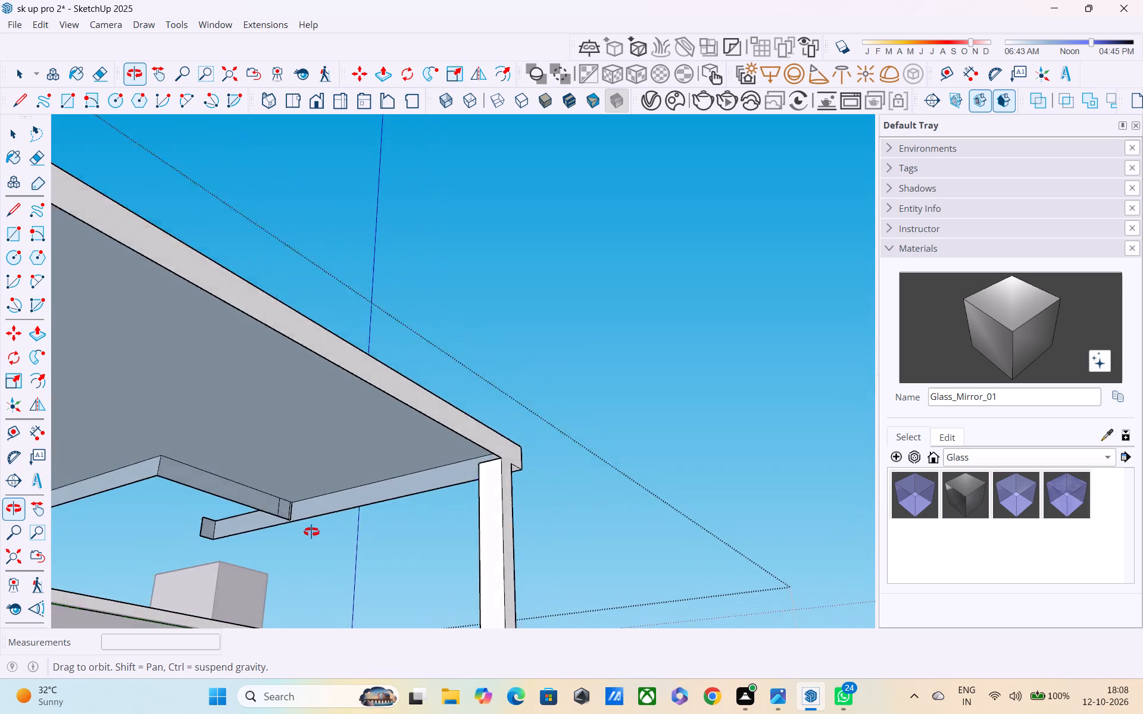
{"action": "middle_click_drag", "start_coordinate": [311, 532], "coordinate": [258, 541]}
{"action": "scroll", "coordinate": [227, 541], "scroll_direction": "up", "scroll_amount": 8}
{"action": "key", "text": "e"}
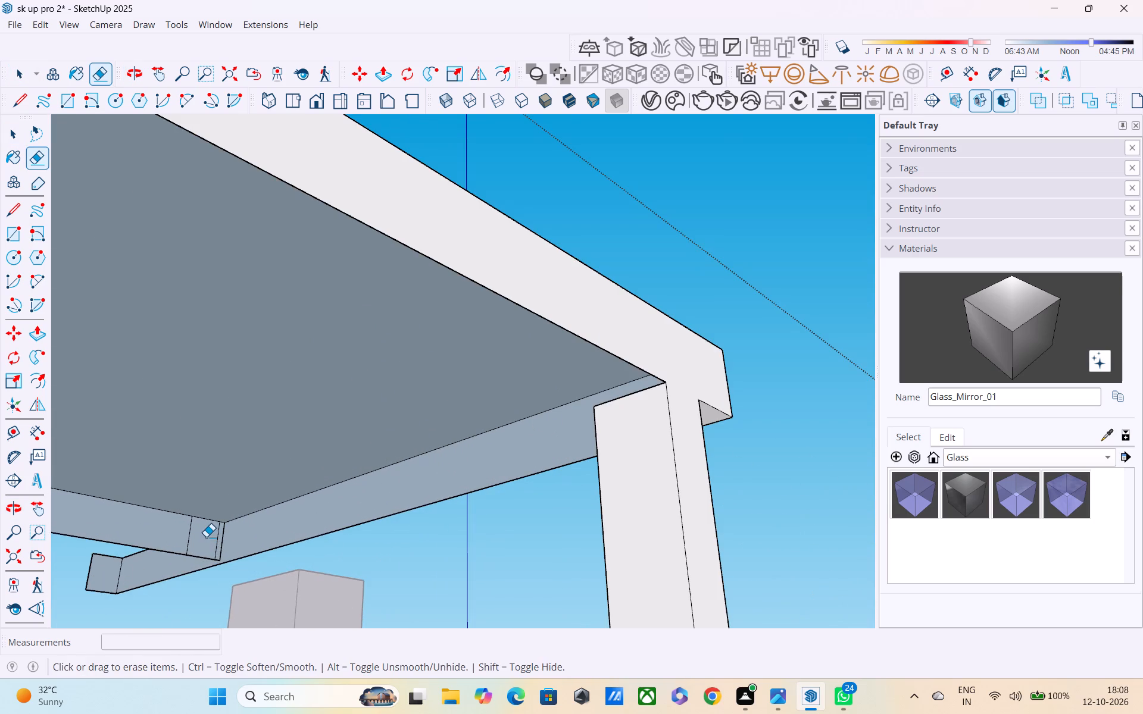
{"action": "scroll", "coordinate": [205, 536], "scroll_direction": "up", "scroll_amount": 4}
{"action": "left_click", "coordinate": [188, 527]}
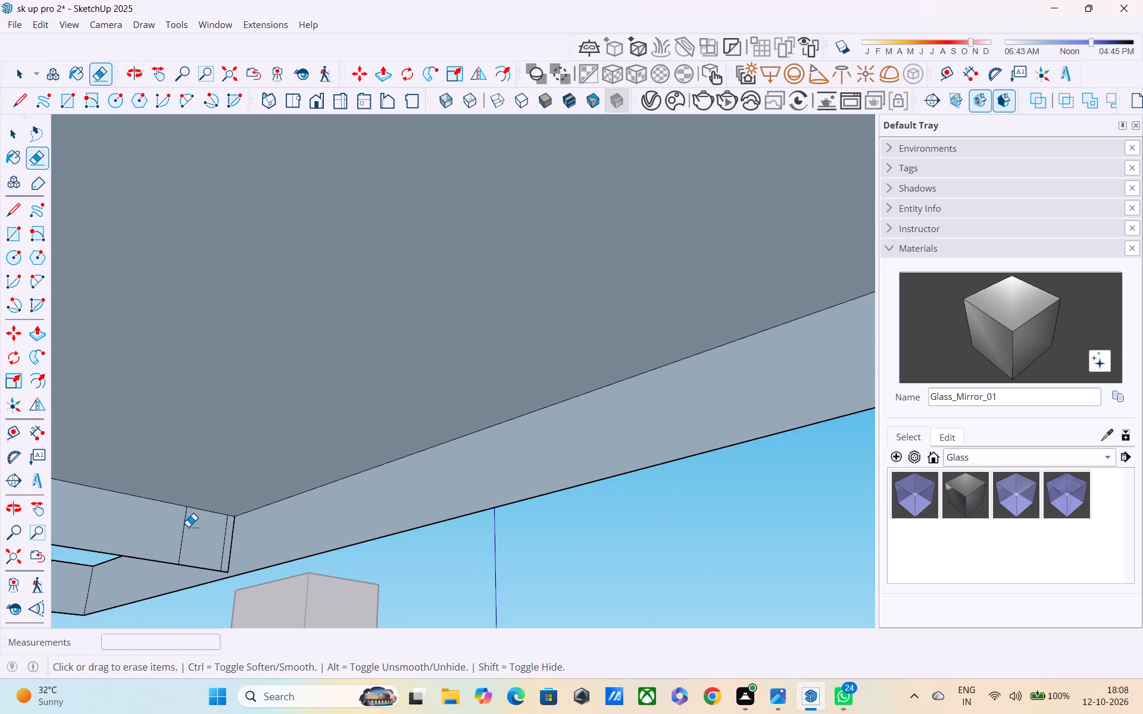
{"action": "left_click", "coordinate": [188, 524]}
{"action": "left_click", "coordinate": [186, 519]}
{"action": "left_click", "coordinate": [227, 526]}
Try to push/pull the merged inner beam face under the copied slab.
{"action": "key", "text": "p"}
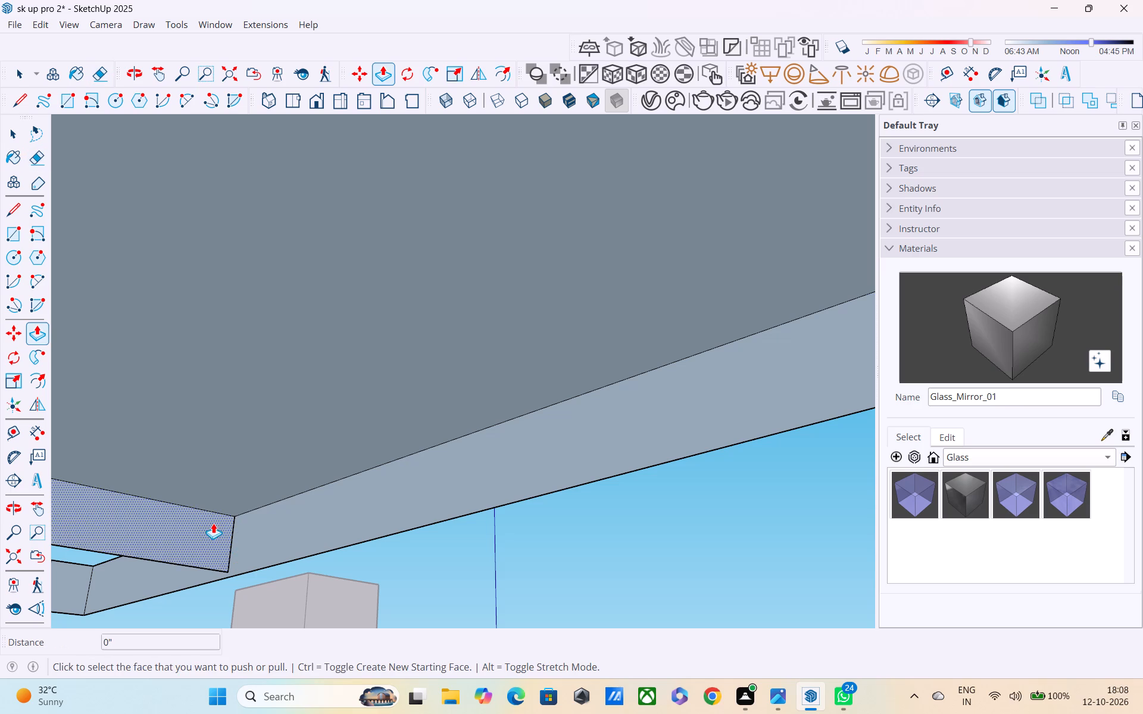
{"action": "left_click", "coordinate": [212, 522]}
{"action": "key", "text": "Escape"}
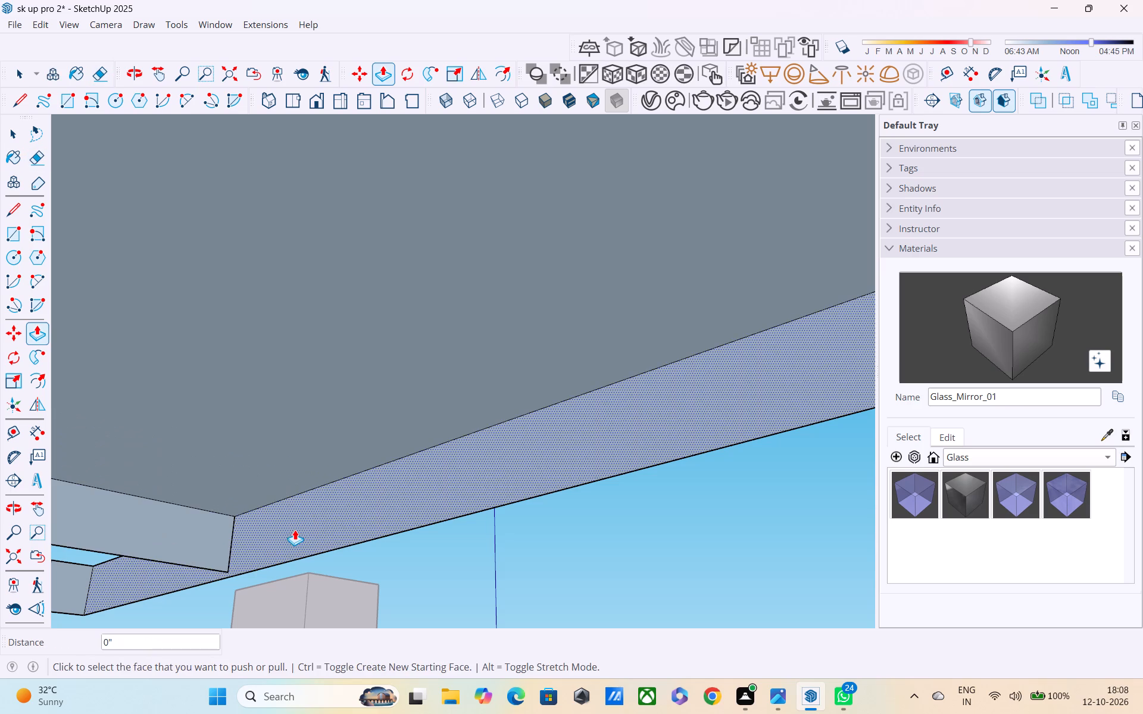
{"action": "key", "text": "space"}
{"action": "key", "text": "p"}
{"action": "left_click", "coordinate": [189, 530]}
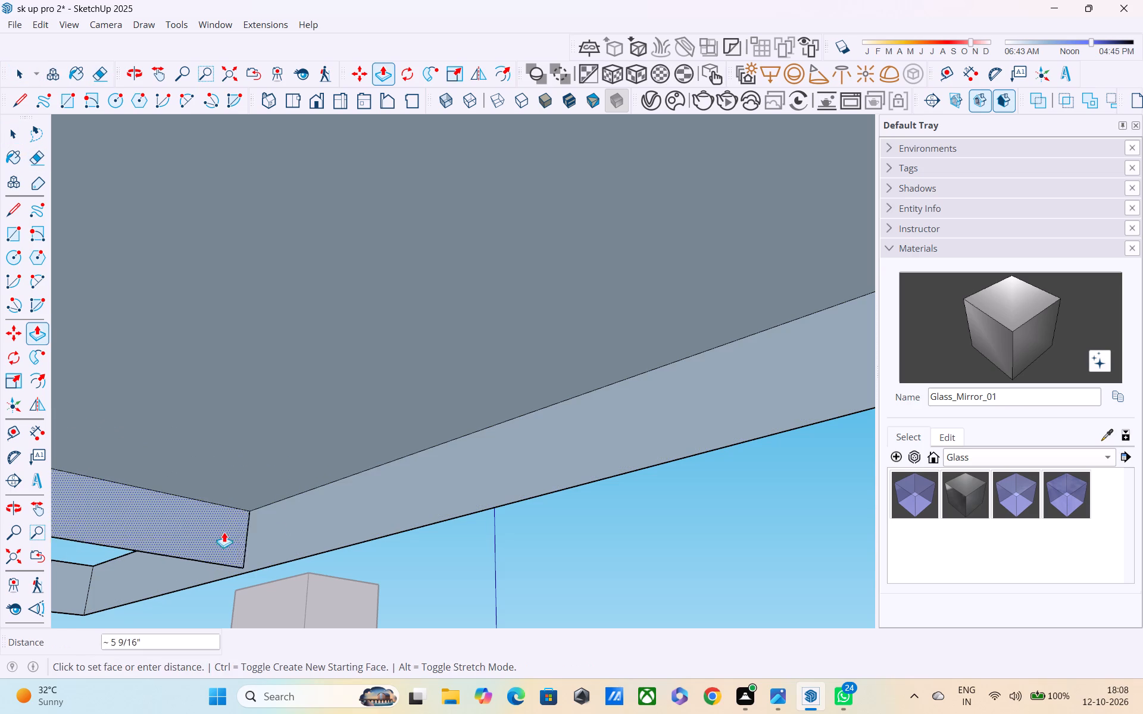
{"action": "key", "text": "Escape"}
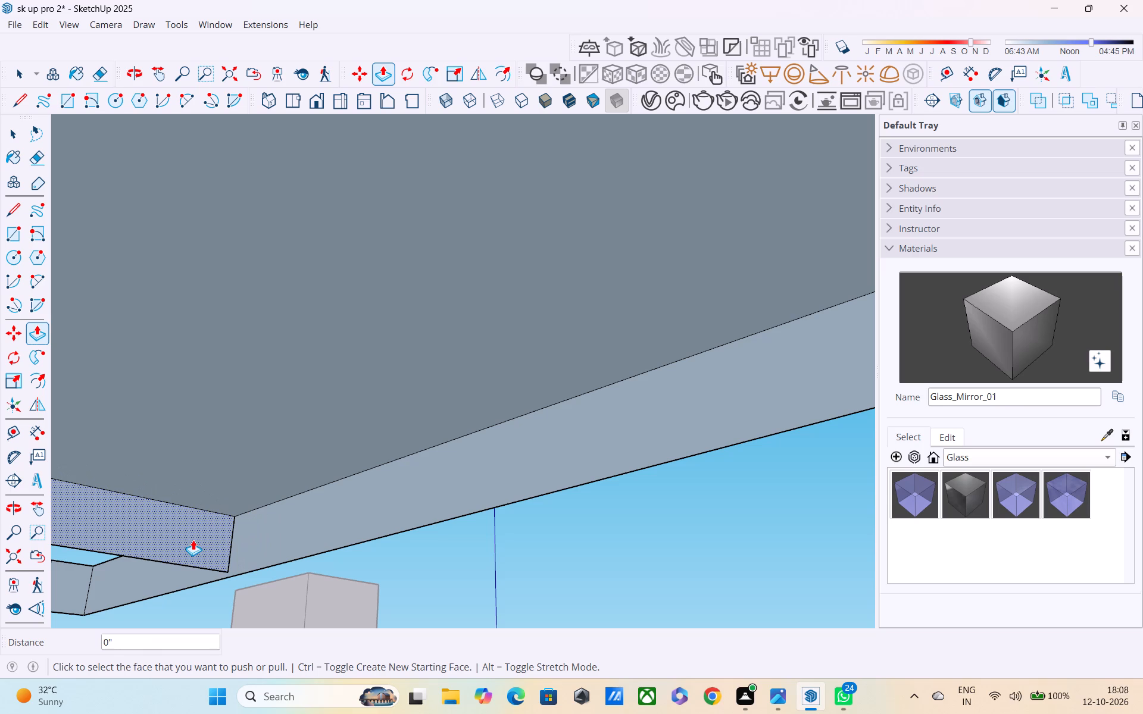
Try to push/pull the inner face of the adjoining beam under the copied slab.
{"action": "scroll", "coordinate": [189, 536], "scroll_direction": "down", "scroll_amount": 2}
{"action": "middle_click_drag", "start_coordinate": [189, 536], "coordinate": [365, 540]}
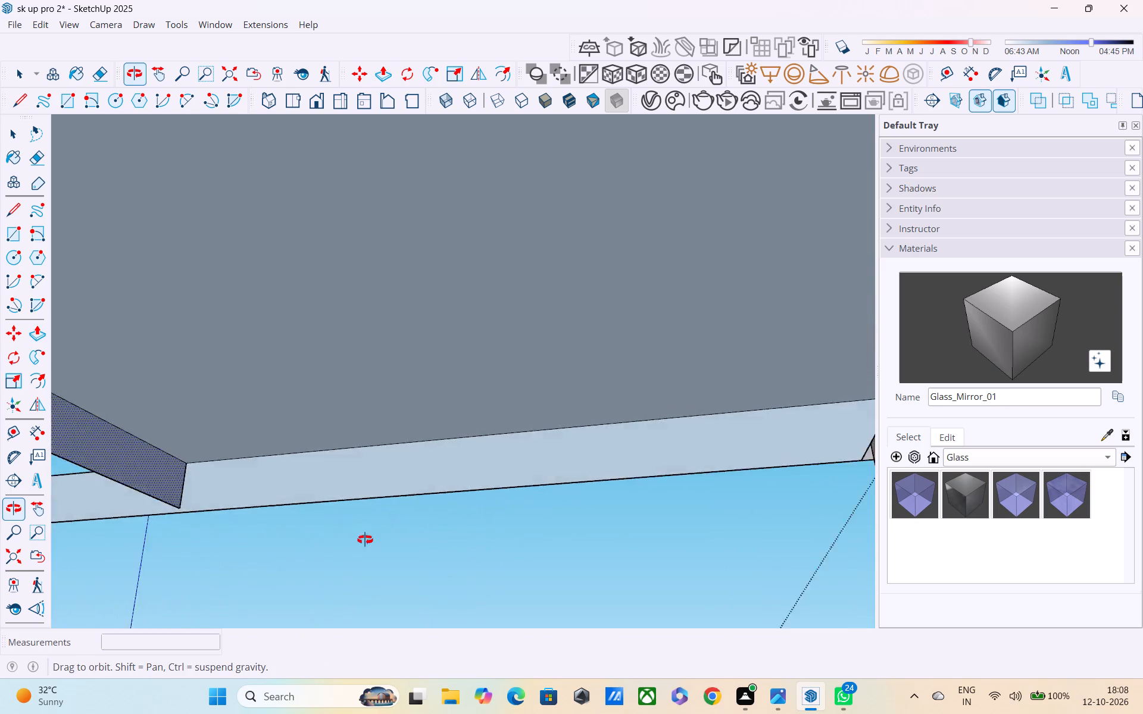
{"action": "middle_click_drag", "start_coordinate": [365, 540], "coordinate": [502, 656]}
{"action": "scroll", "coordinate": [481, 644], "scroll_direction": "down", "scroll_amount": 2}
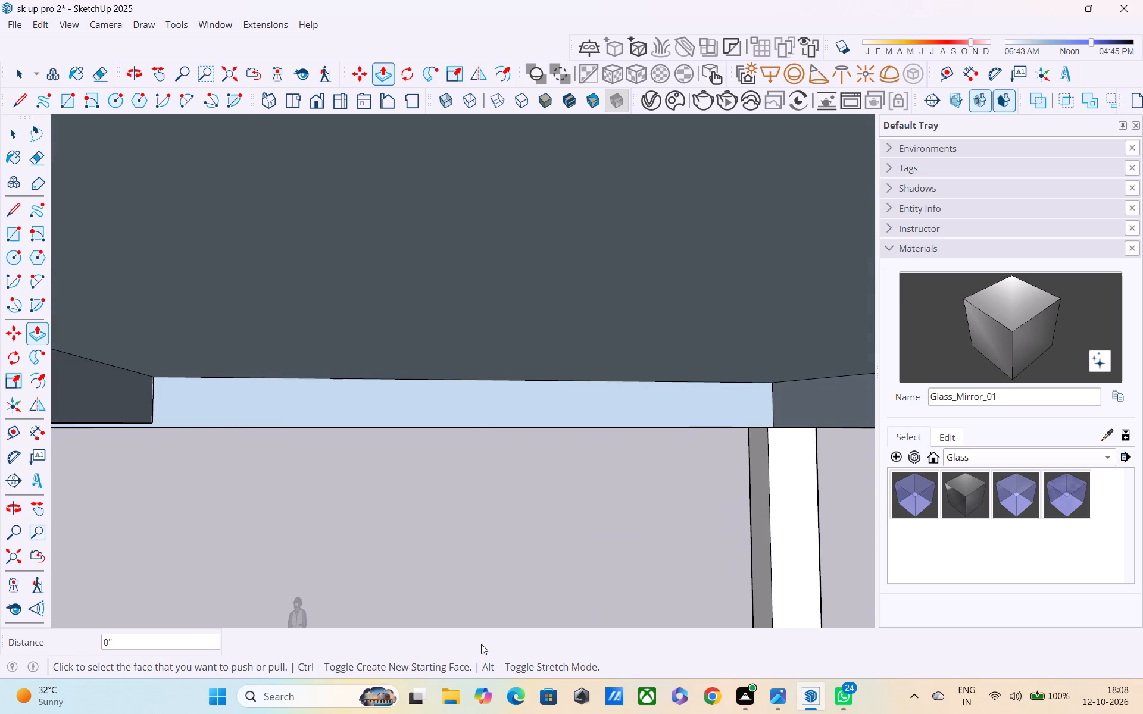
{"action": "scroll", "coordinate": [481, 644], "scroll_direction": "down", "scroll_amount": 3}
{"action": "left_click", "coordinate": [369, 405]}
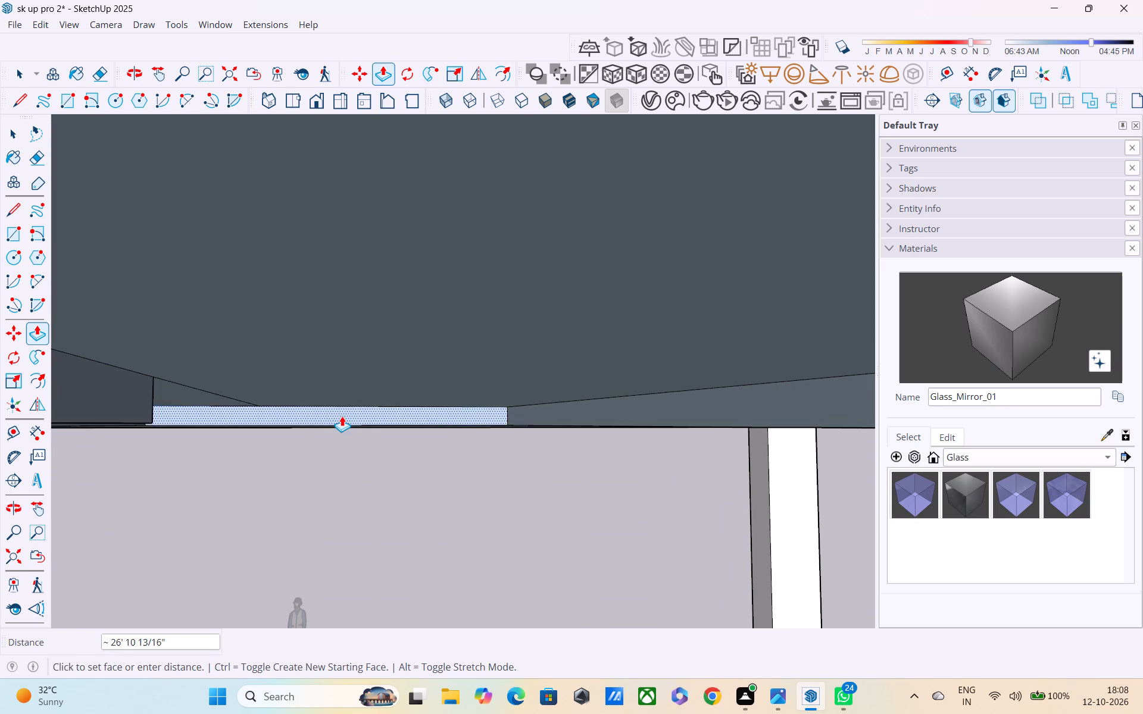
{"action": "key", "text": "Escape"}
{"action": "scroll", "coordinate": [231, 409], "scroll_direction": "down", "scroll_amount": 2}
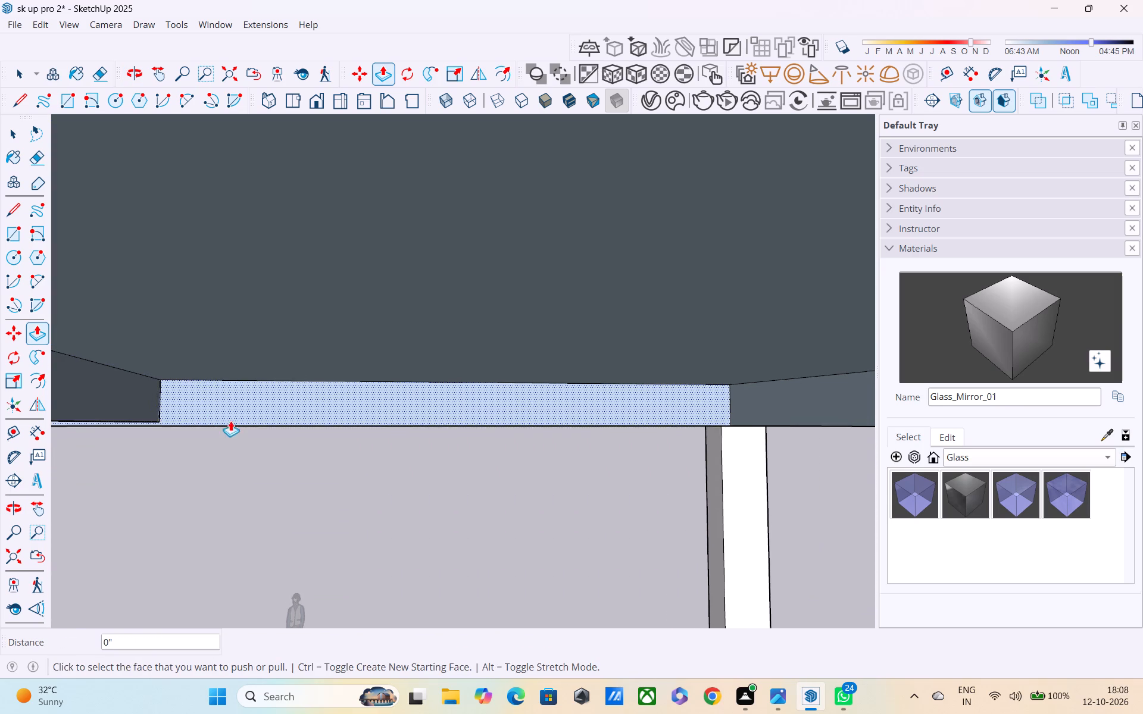
Examine the copied slab's column, open notch and outer beam face from below and above.
{"action": "middle_click_drag", "start_coordinate": [231, 445], "coordinate": [460, 390]}
{"action": "scroll", "coordinate": [440, 406], "scroll_direction": "down", "scroll_amount": 4}
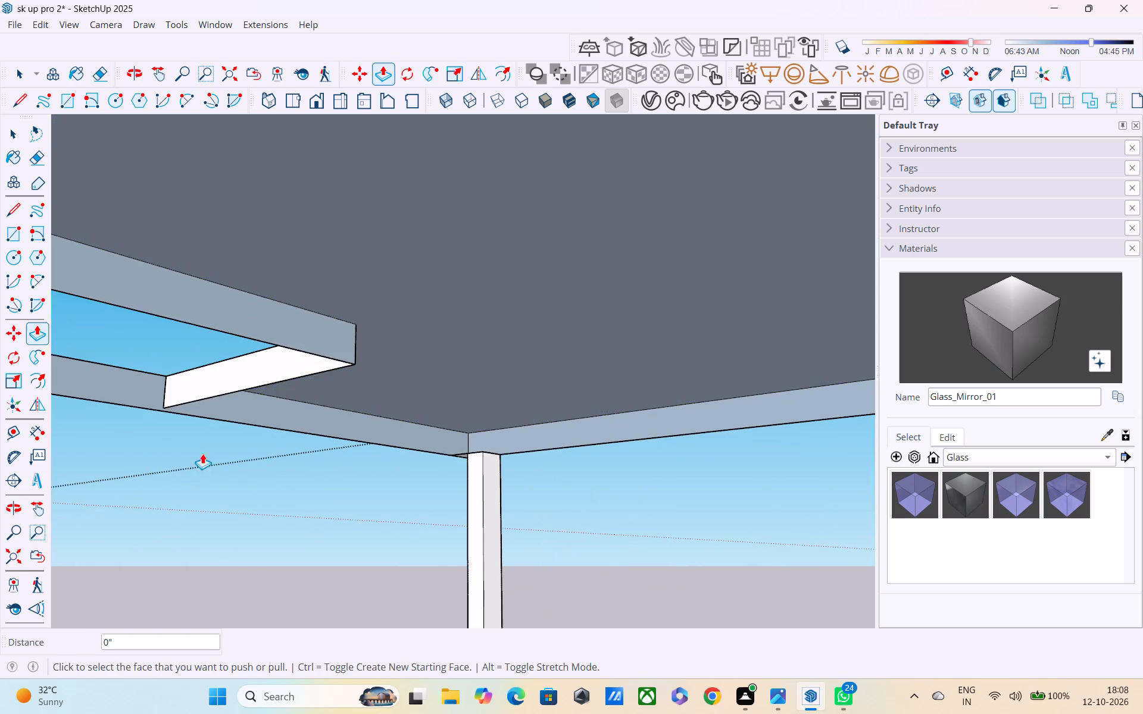
{"action": "middle_click_drag", "start_coordinate": [193, 453], "coordinate": [458, 509]}
{"action": "middle_click_drag", "start_coordinate": [234, 475], "coordinate": [289, 522]}
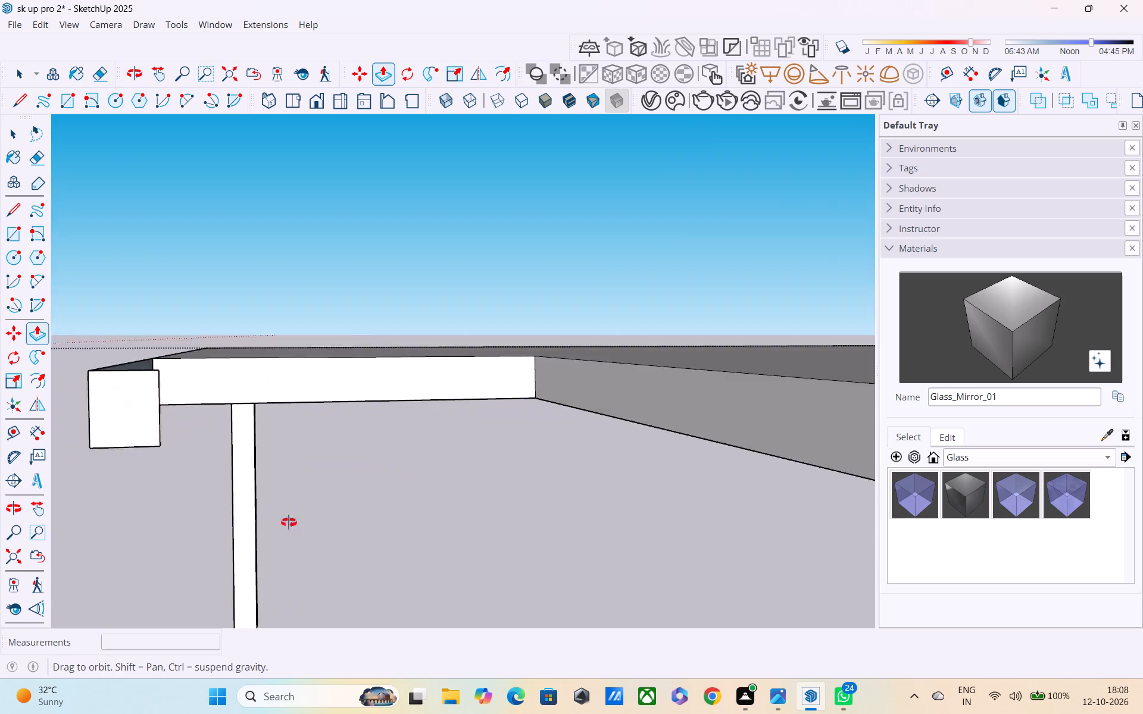
{"action": "middle_click_drag", "start_coordinate": [289, 522], "coordinate": [392, 561]}
{"action": "middle_click_drag", "start_coordinate": [293, 515], "coordinate": [295, 569]}
{"action": "middle_click_drag", "start_coordinate": [202, 465], "coordinate": [242, 475]}
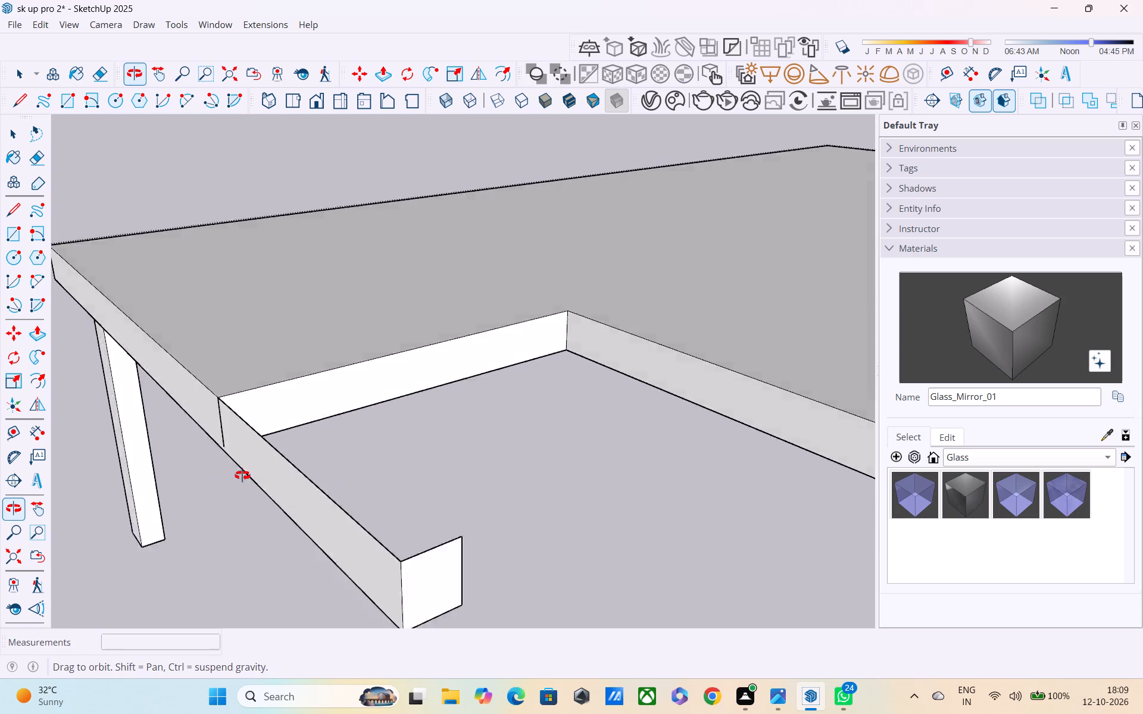
{"action": "middle_click_drag", "start_coordinate": [242, 475], "coordinate": [273, 478]}
{"action": "key", "text": "grave"}
{"action": "key", "text": "r"}
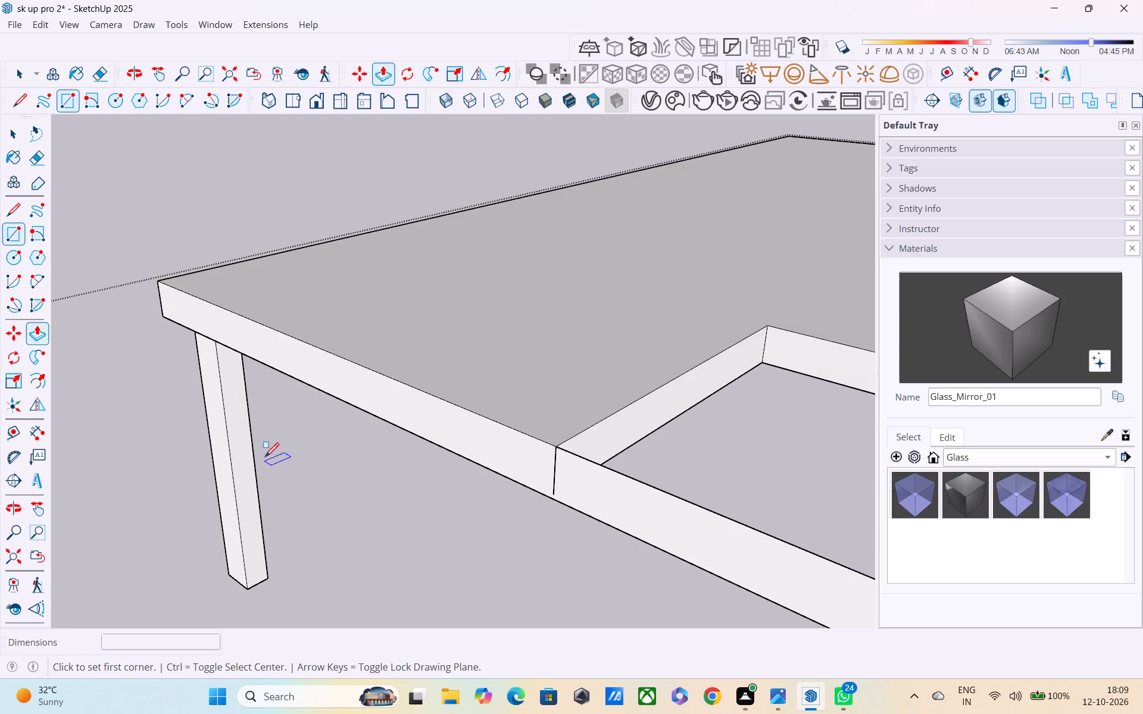
{"action": "key", "text": "space"}
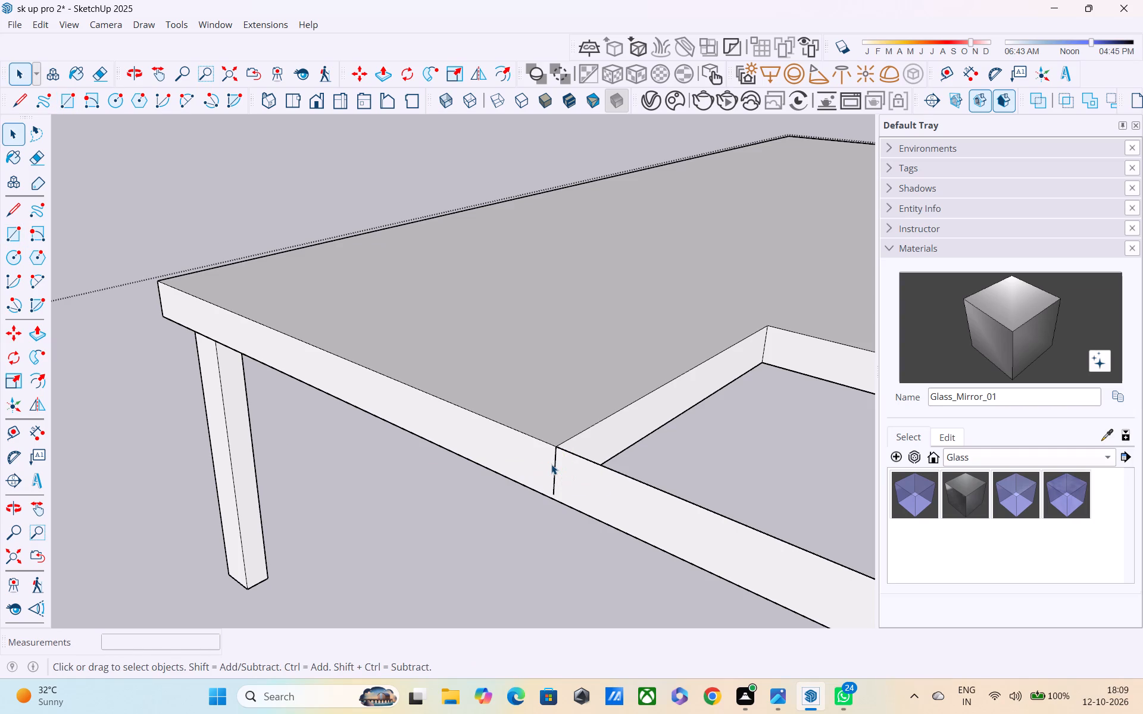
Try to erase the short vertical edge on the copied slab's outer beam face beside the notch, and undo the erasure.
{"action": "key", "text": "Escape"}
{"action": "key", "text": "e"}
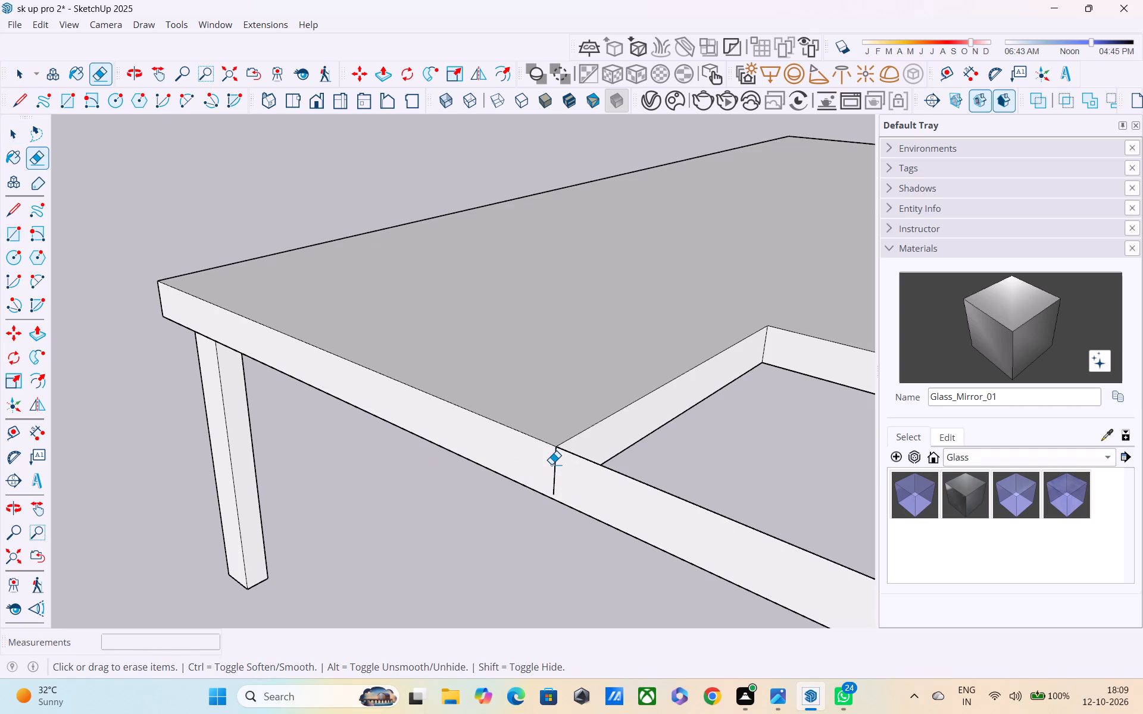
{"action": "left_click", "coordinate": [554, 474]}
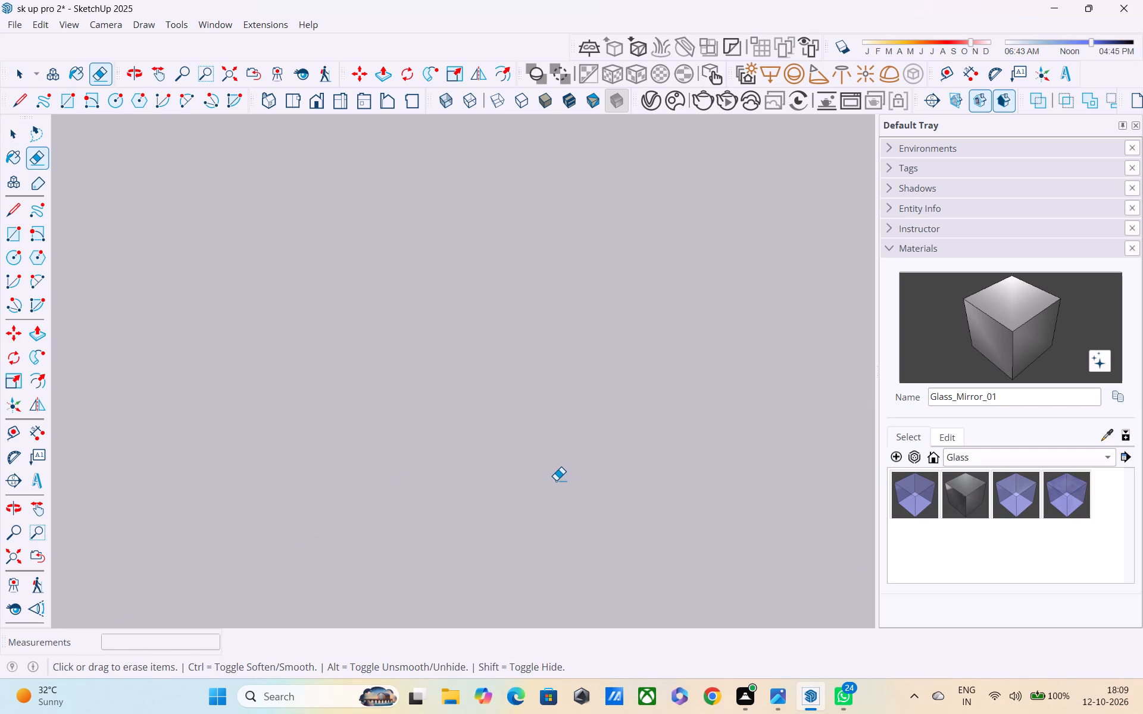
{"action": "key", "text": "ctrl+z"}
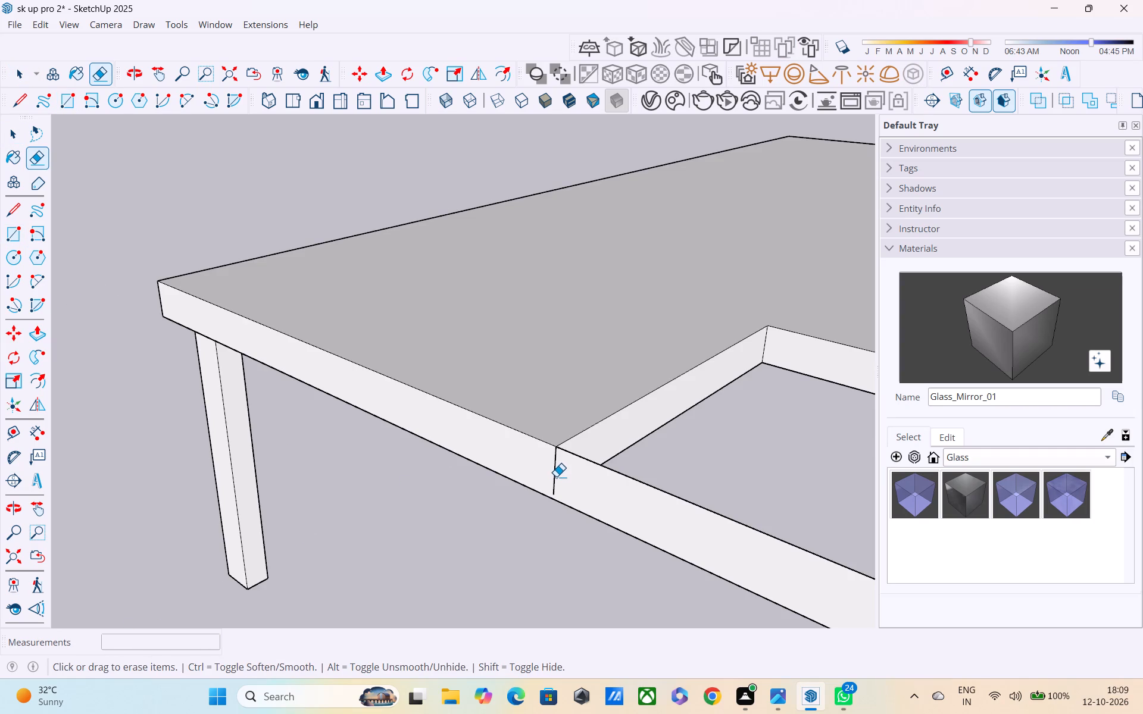
Erase the short vertical edge on the copied slab's outer beam face where the notch begins.
{"action": "key", "text": "space"}
{"action": "triple_click", "coordinate": [536, 418]}
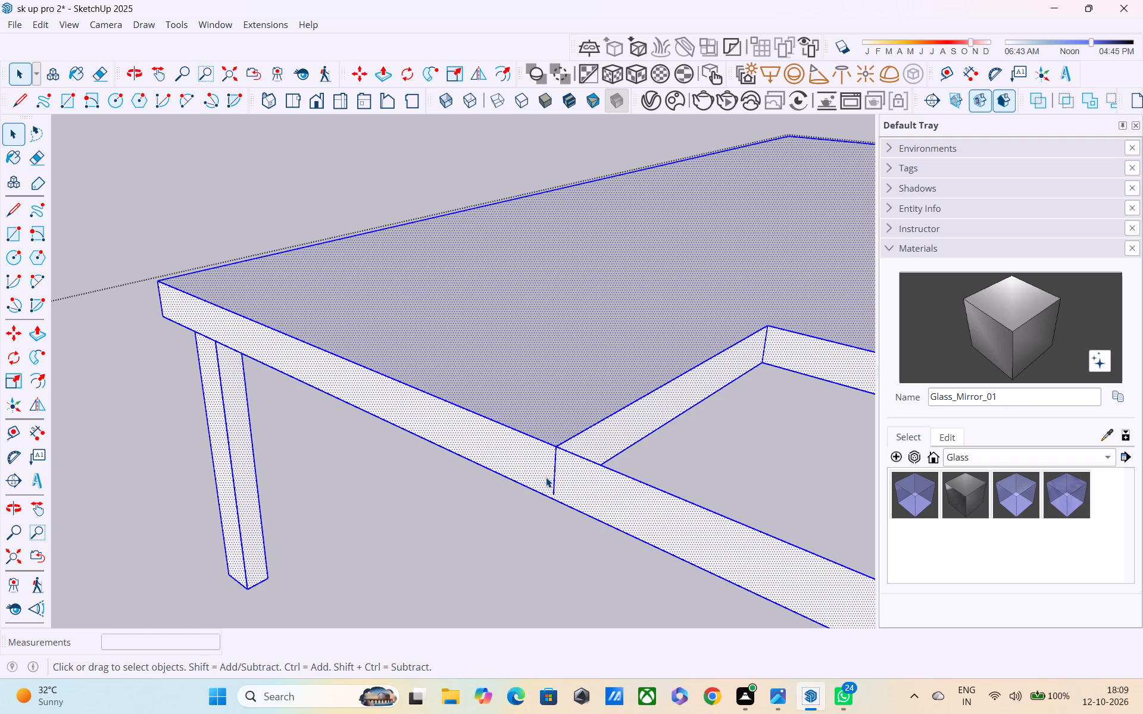
{"action": "key", "text": "e"}
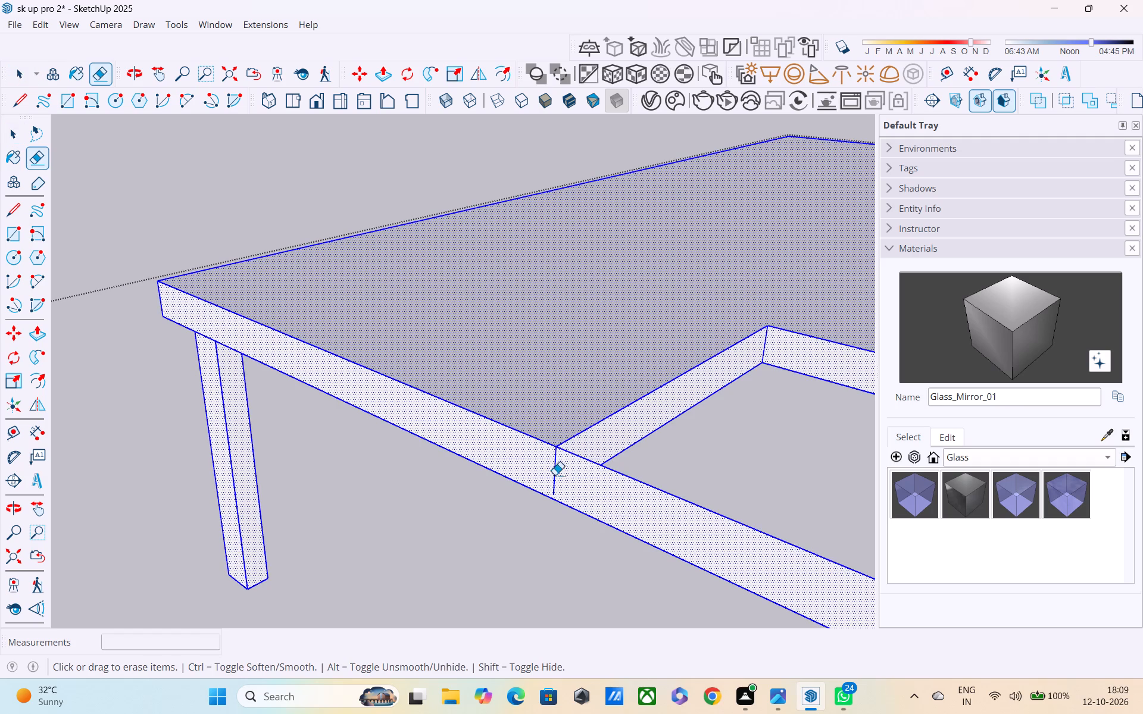
{"action": "left_click", "coordinate": [555, 474]}
Delete the stray long edge hanging below the copied slab beside the notch beam.
{"action": "scroll", "coordinate": [558, 471], "scroll_direction": "down", "scroll_amount": 4}
{"action": "middle_click_drag", "start_coordinate": [601, 474], "coordinate": [389, 308]}
{"action": "scroll", "coordinate": [521, 427], "scroll_direction": "down", "scroll_amount": 4}
{"action": "middle_click_drag", "start_coordinate": [619, 463], "coordinate": [587, 497]}
{"action": "scroll", "coordinate": [591, 494], "scroll_direction": "up", "scroll_amount": 2}
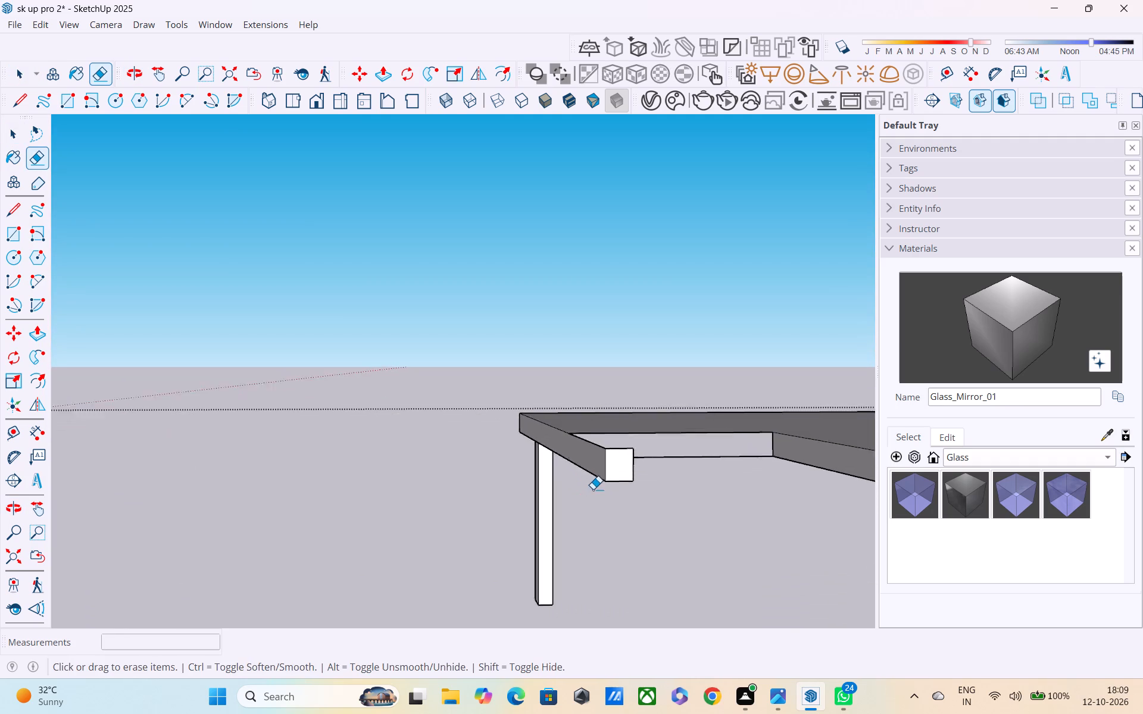
{"action": "scroll", "coordinate": [593, 489], "scroll_direction": "up", "scroll_amount": 6}
{"action": "middle_click_drag", "start_coordinate": [638, 459], "coordinate": [532, 460]}
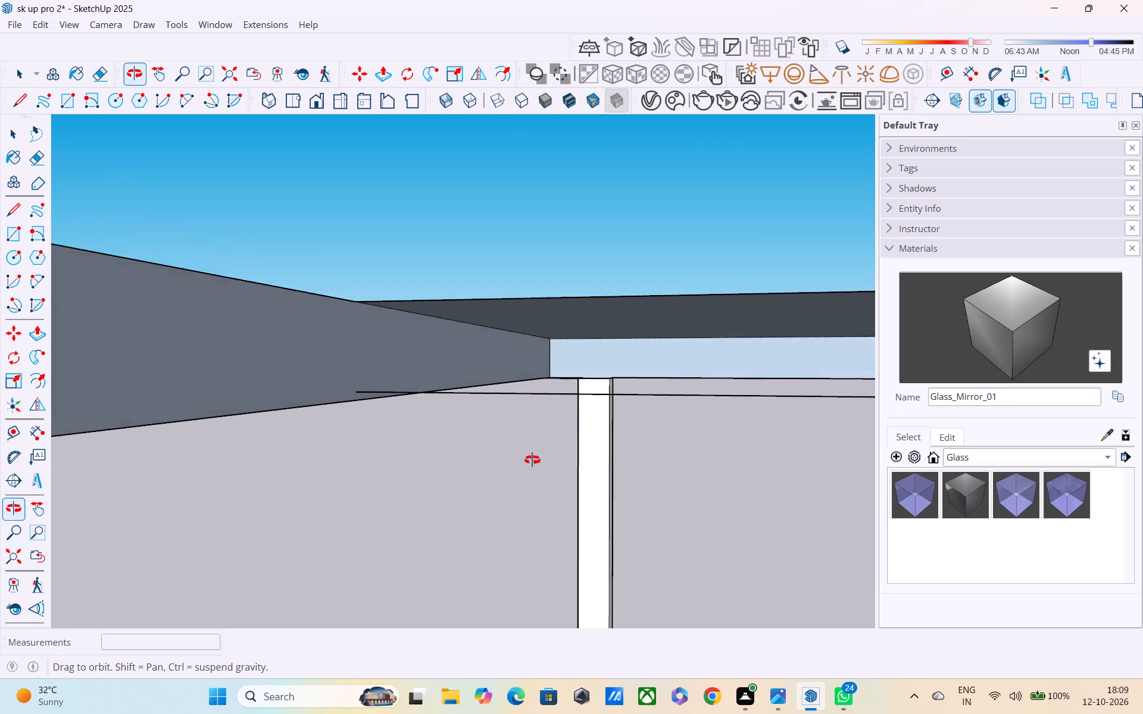
{"action": "middle_click_drag", "start_coordinate": [532, 460], "coordinate": [506, 483]}
{"action": "key", "text": "space"}
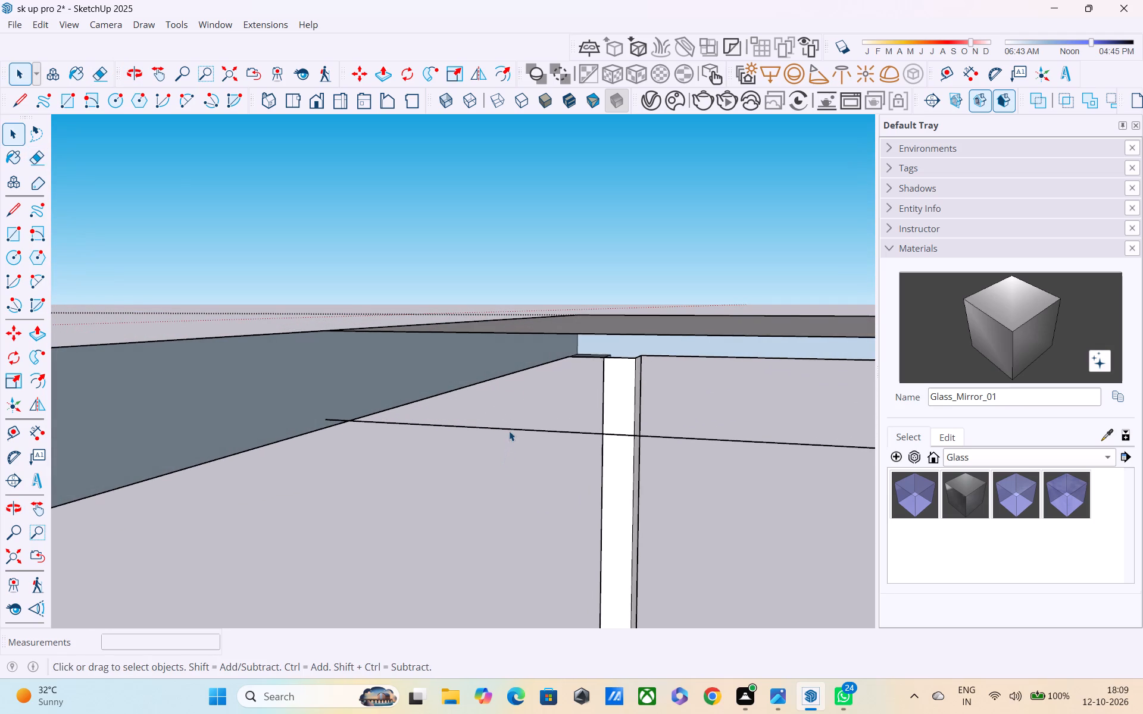
{"action": "left_click", "coordinate": [509, 430]}
{"action": "key", "text": "Delete"}
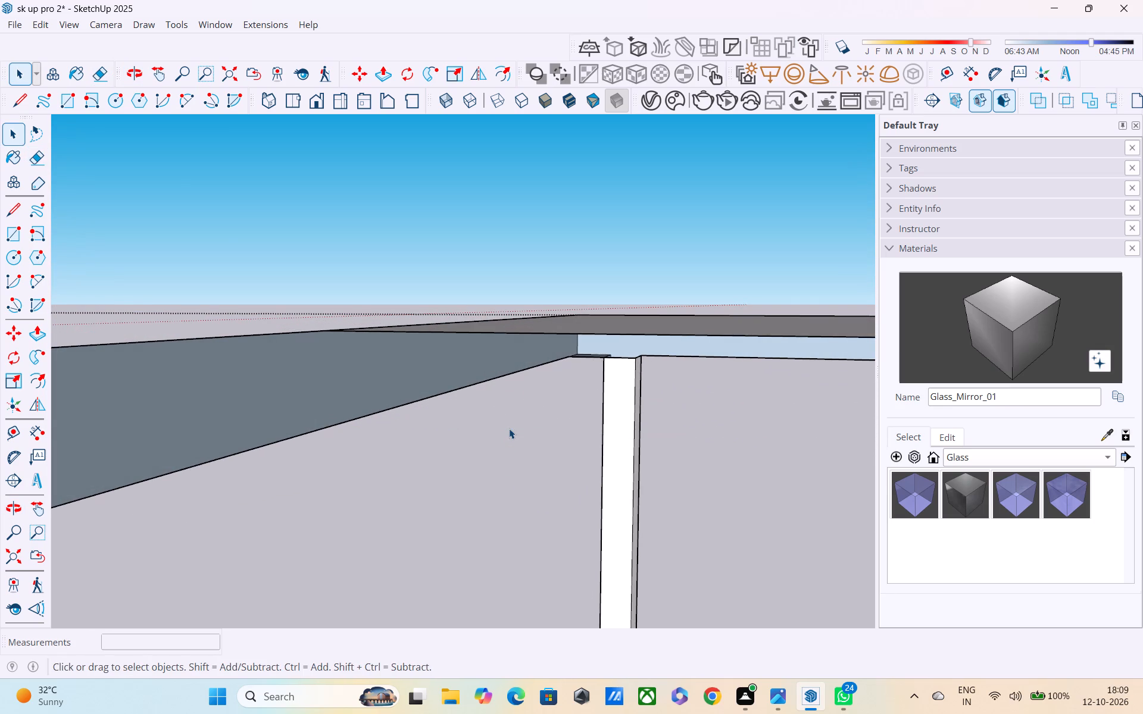
Compare the copied slab's beam, notch and column with the original roof corner on the building.
{"action": "scroll", "coordinate": [510, 428], "scroll_direction": "down", "scroll_amount": 3}
{"action": "middle_click_drag", "start_coordinate": [548, 437], "coordinate": [502, 427]}
{"action": "scroll", "coordinate": [502, 427], "scroll_direction": "down", "scroll_amount": 5}
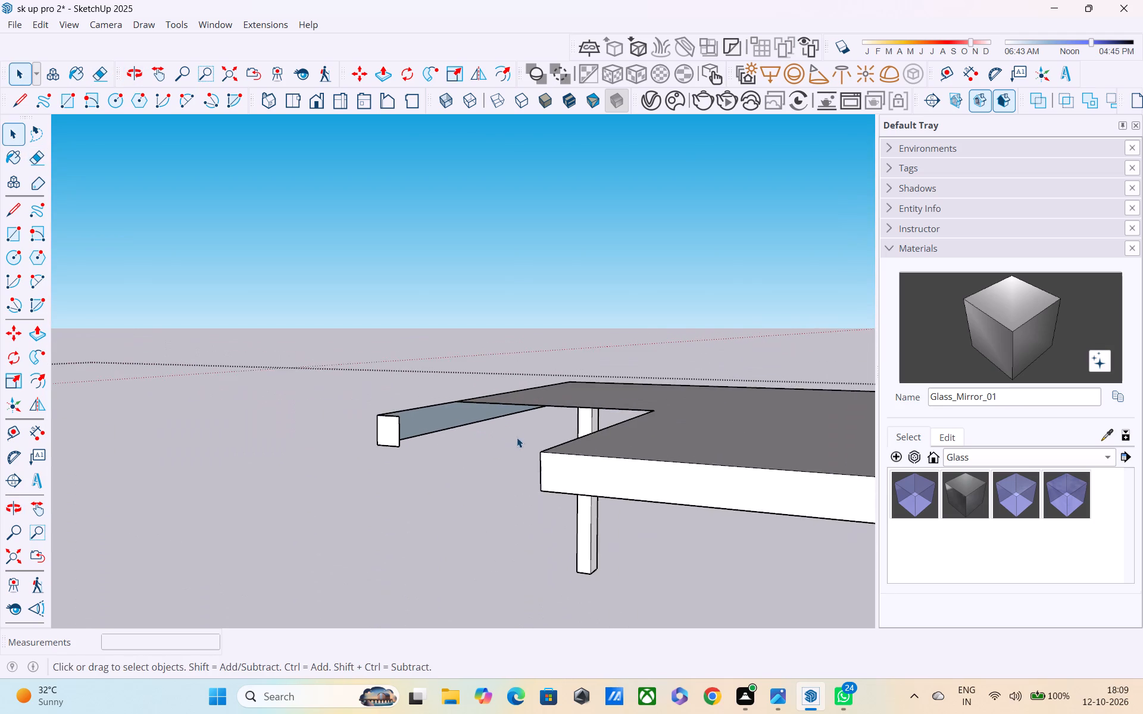
{"action": "middle_click_drag", "start_coordinate": [516, 443], "coordinate": [652, 472]}
{"action": "scroll", "coordinate": [645, 458], "scroll_direction": "down", "scroll_amount": 17}
{"action": "middle_click_drag", "start_coordinate": [395, 509], "coordinate": [466, 510]}
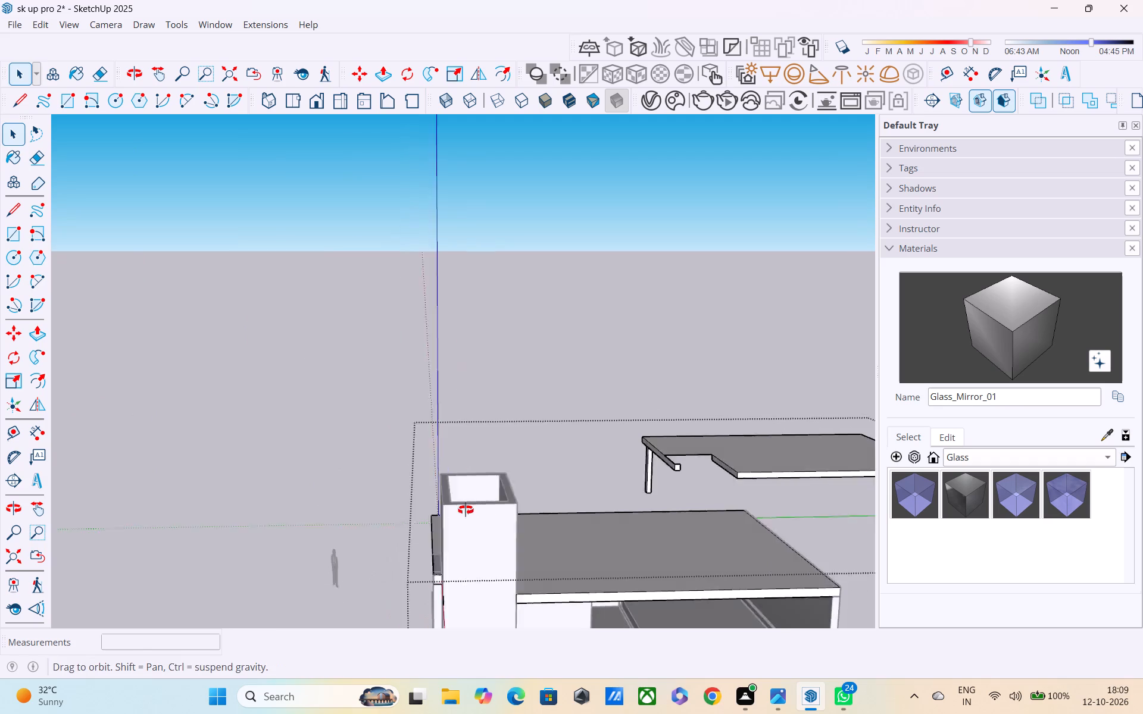
{"action": "middle_click_drag", "start_coordinate": [466, 510], "coordinate": [661, 480]}
{"action": "scroll", "coordinate": [659, 534], "scroll_direction": "up", "scroll_amount": 4}
{"action": "scroll", "coordinate": [707, 523], "scroll_direction": "up", "scroll_amount": 1}
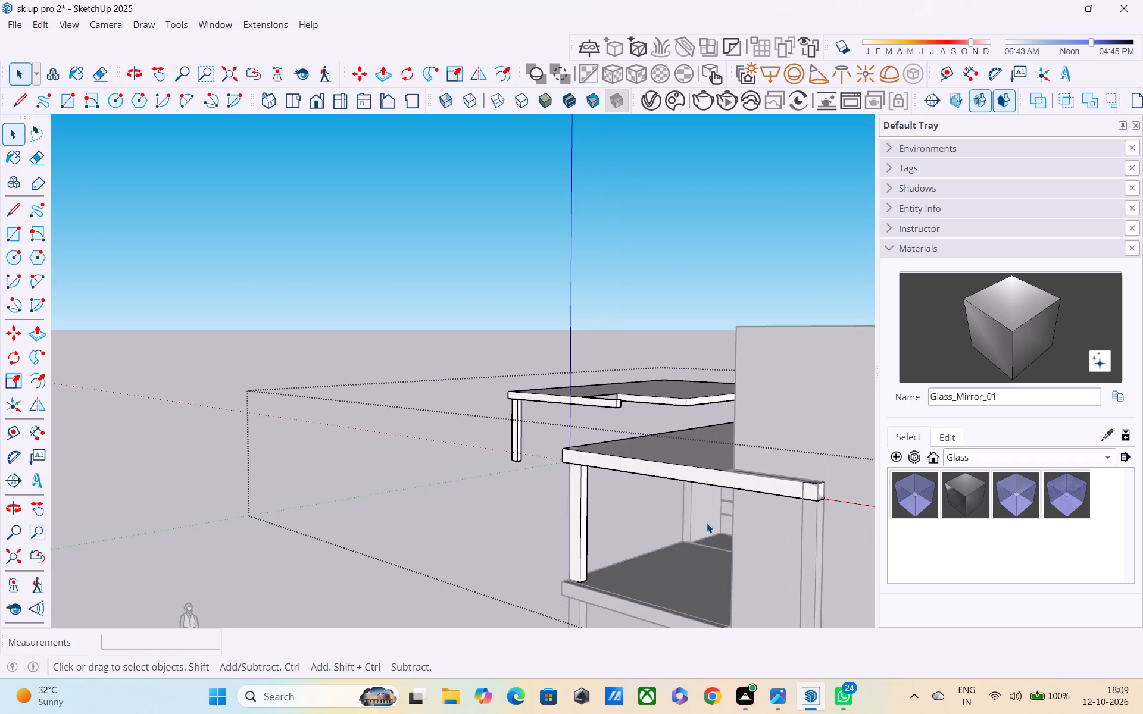
{"action": "middle_click_drag", "start_coordinate": [707, 522], "coordinate": [657, 518]}
{"action": "scroll", "coordinate": [657, 518], "scroll_direction": "down", "scroll_amount": 2}
{"action": "middle_click_drag", "start_coordinate": [664, 495], "coordinate": [836, 515]}
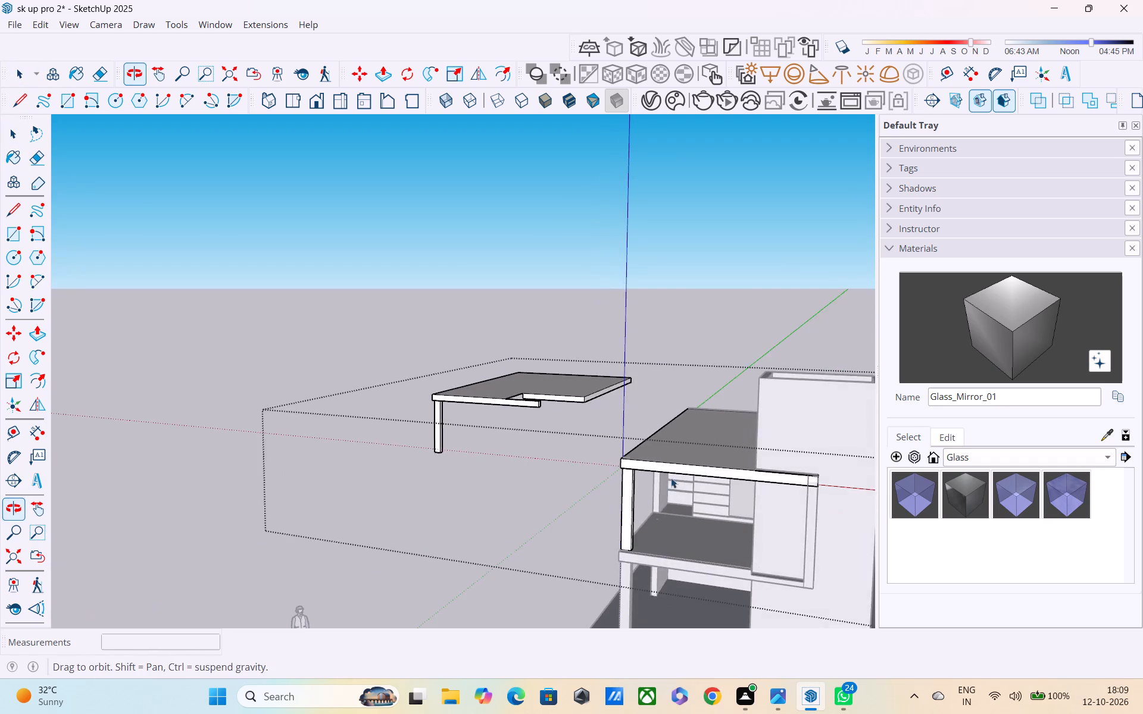
Draw a rectangle across the copied slab's underside at beam-bottom level, from the notch's inner corner to the far outer corner.
{"action": "scroll", "coordinate": [535, 410], "scroll_direction": "up", "scroll_amount": 2}
{"action": "middle_click_drag", "start_coordinate": [533, 396], "coordinate": [568, 277]}
{"action": "middle_click_drag", "start_coordinate": [454, 566], "coordinate": [497, 455]}
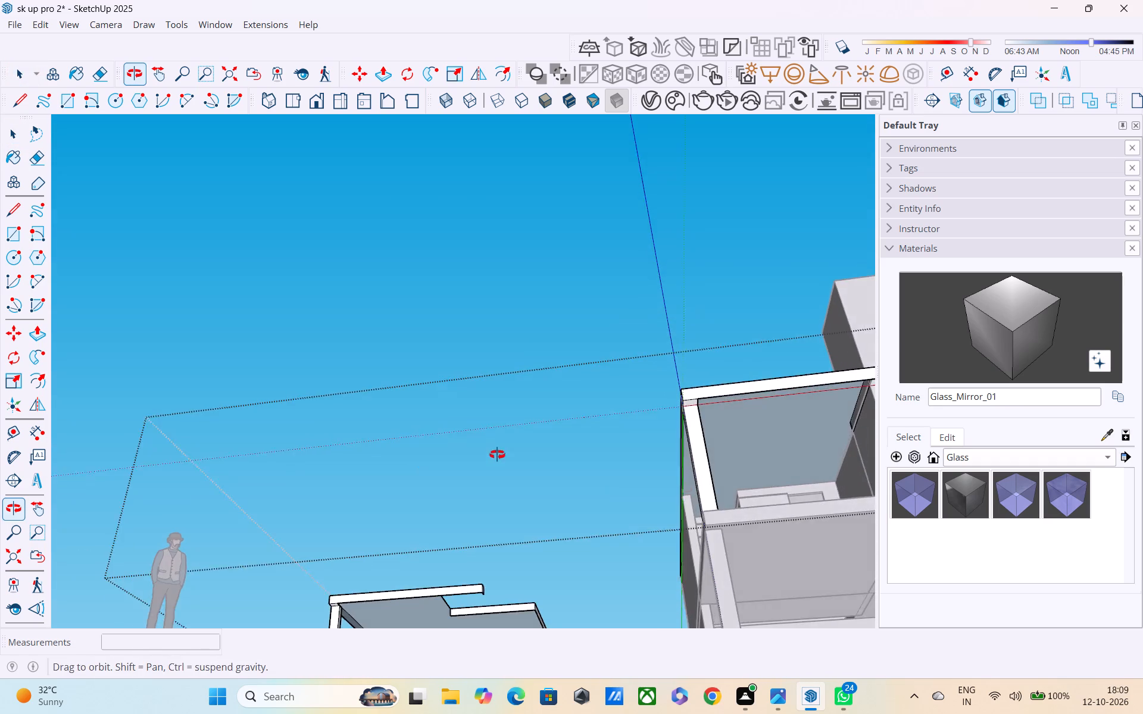
{"action": "middle_click_drag", "start_coordinate": [497, 455], "coordinate": [497, 462]}
{"action": "scroll", "coordinate": [485, 535], "scroll_direction": "up", "scroll_amount": 1}
{"action": "scroll", "coordinate": [471, 572], "scroll_direction": "down", "scroll_amount": 5}
{"action": "scroll", "coordinate": [454, 616], "scroll_direction": "up", "scroll_amount": 1}
{"action": "middle_click_drag", "start_coordinate": [454, 616], "coordinate": [458, 580]}
{"action": "middle_click_drag", "start_coordinate": [457, 583], "coordinate": [469, 527], "text": "shift"}
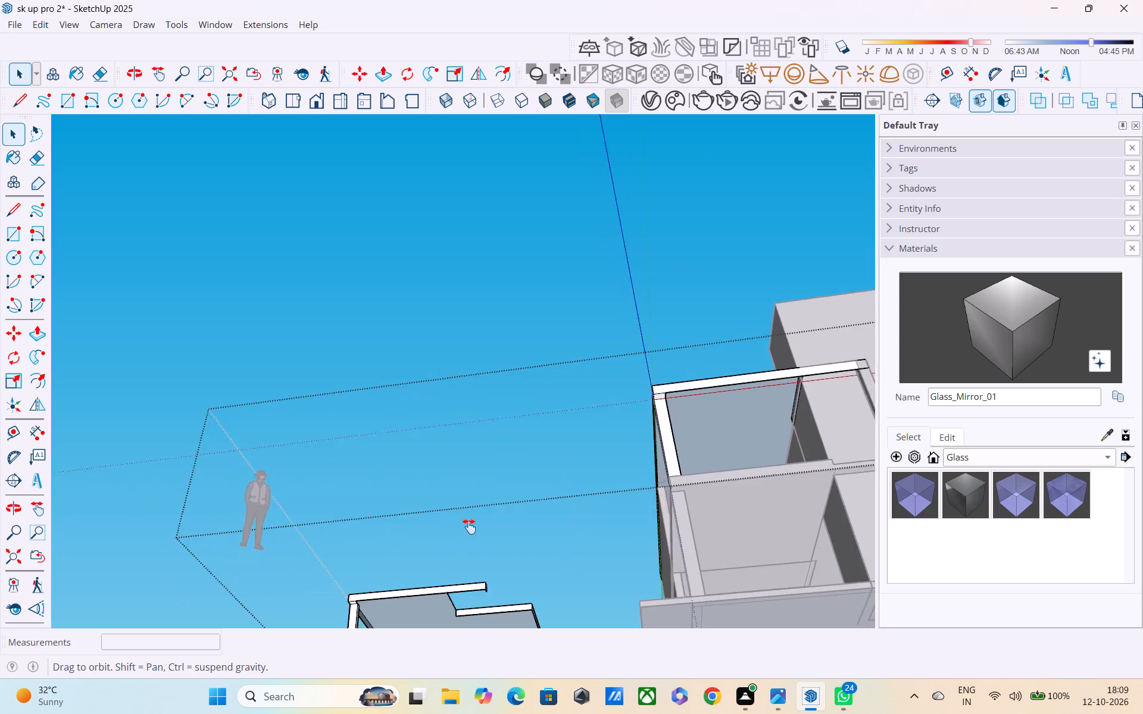
{"action": "middle_click_drag", "start_coordinate": [469, 527], "coordinate": [530, 412], "text": "shift"}
{"action": "middle_click_drag", "start_coordinate": [481, 546], "coordinate": [499, 471], "text": "shift"}
{"action": "scroll", "coordinate": [482, 497], "scroll_direction": "up", "scroll_amount": 4}
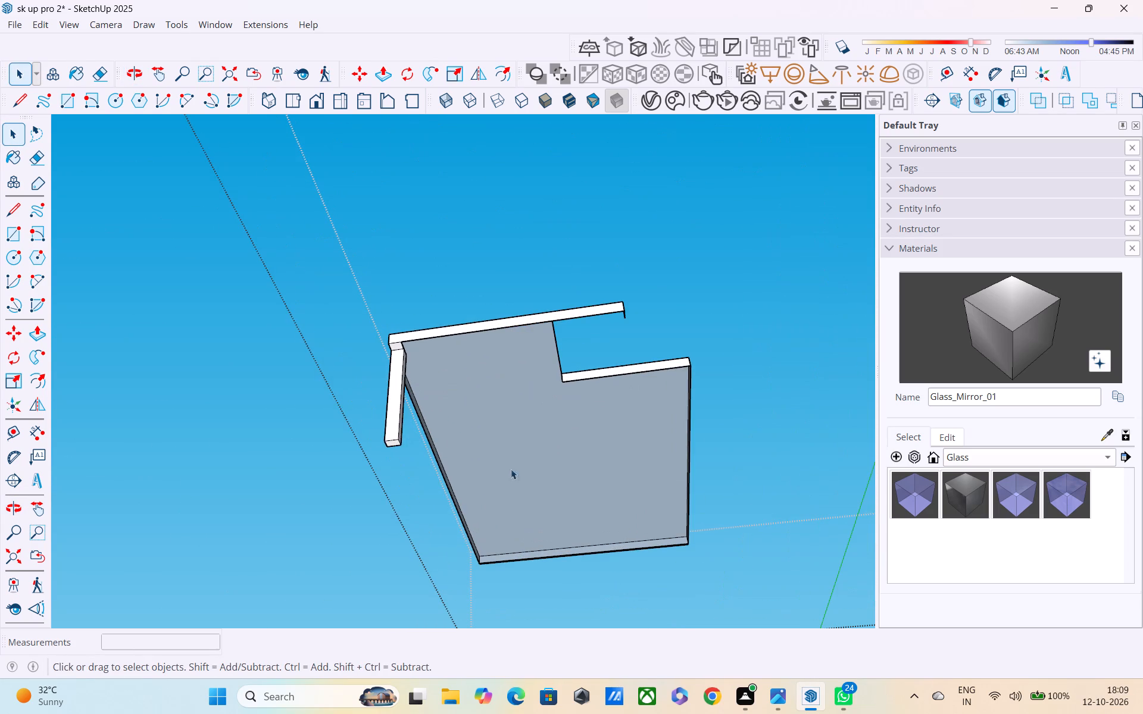
{"action": "key", "text": "r"}
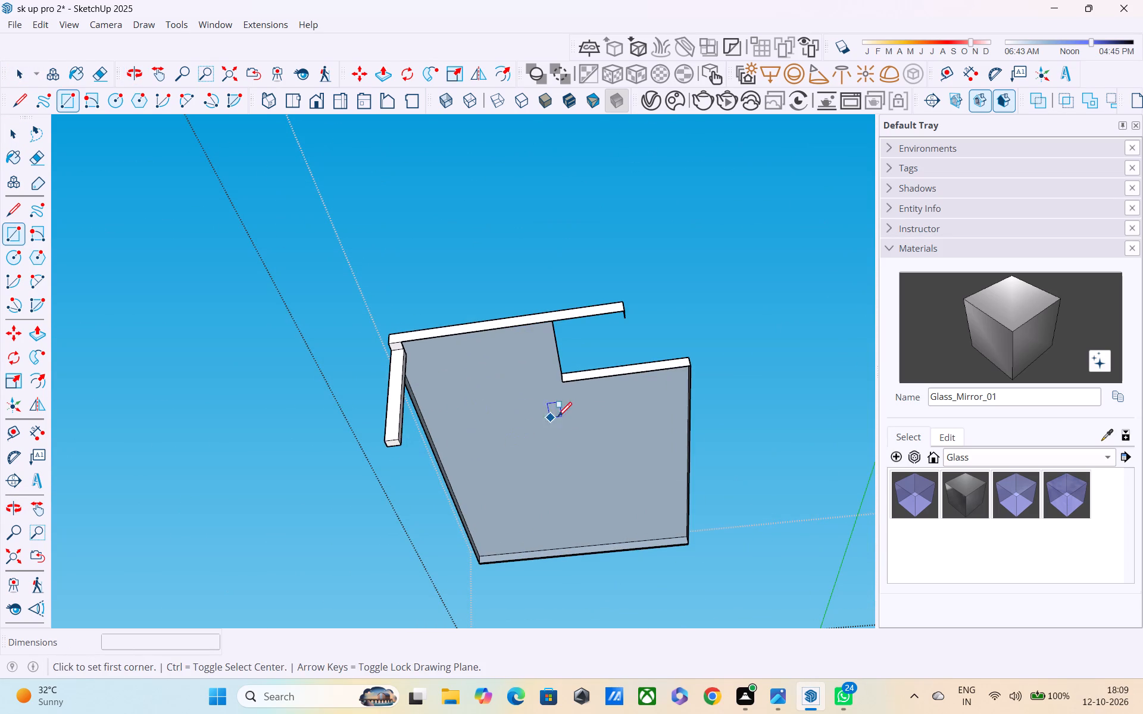
{"action": "left_click", "coordinate": [565, 386]}
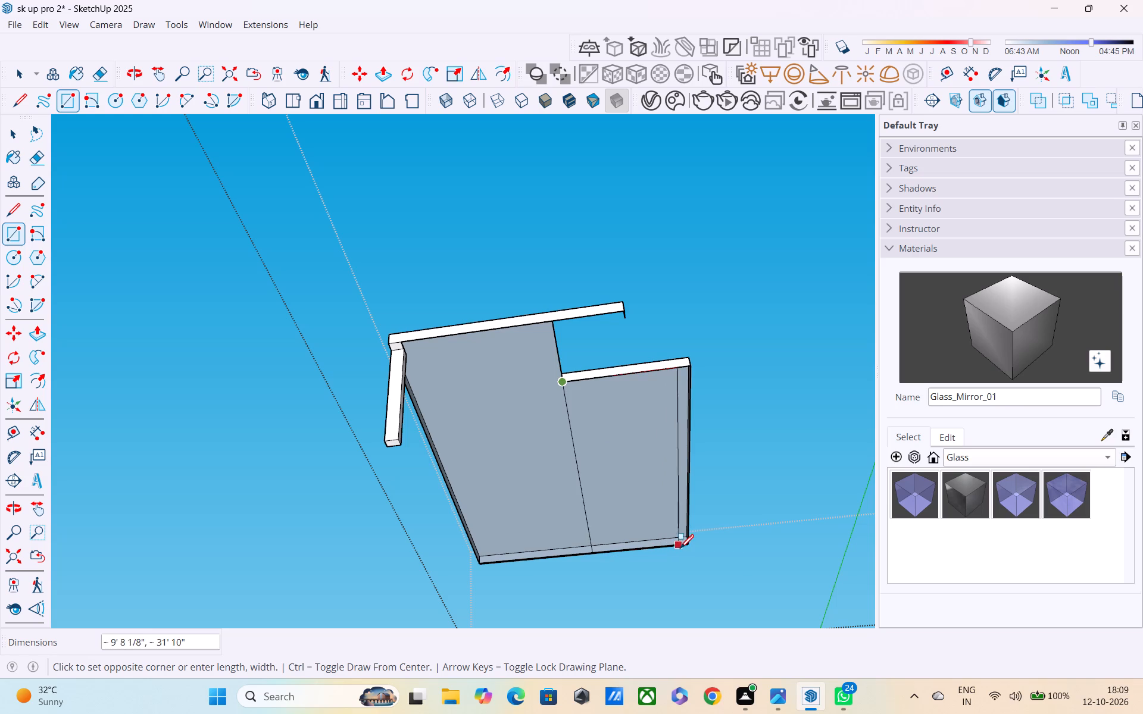
{"action": "scroll", "coordinate": [672, 544], "scroll_direction": "up", "scroll_amount": 7}
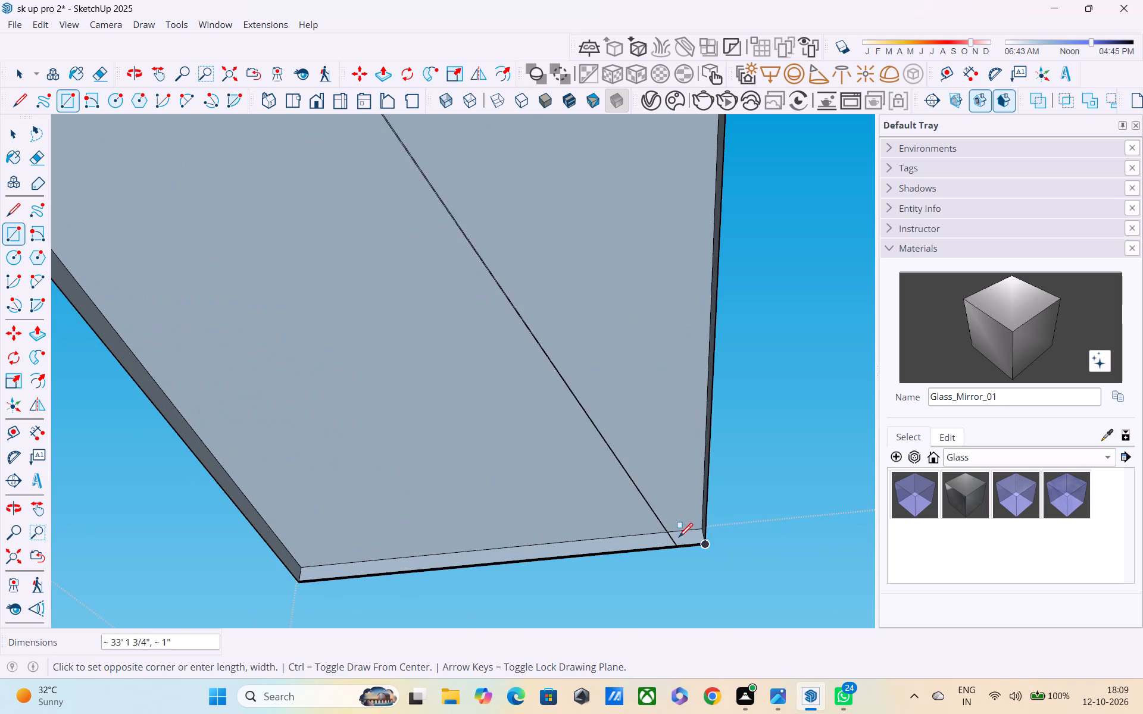
{"action": "left_click", "coordinate": [704, 540]}
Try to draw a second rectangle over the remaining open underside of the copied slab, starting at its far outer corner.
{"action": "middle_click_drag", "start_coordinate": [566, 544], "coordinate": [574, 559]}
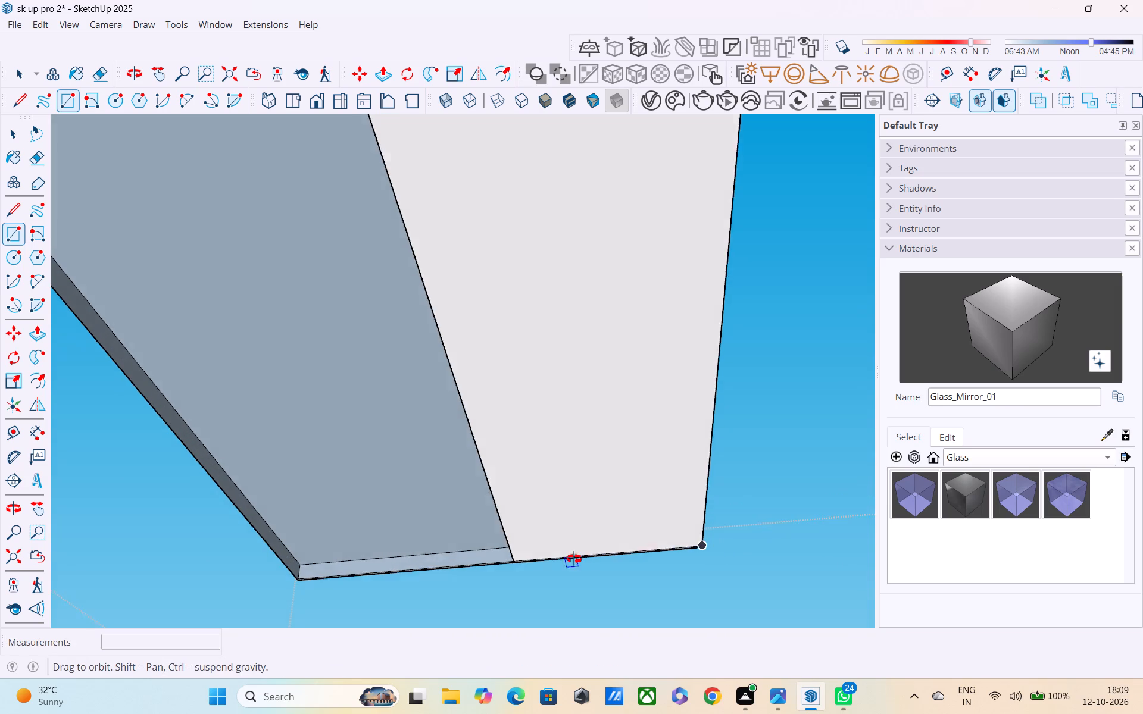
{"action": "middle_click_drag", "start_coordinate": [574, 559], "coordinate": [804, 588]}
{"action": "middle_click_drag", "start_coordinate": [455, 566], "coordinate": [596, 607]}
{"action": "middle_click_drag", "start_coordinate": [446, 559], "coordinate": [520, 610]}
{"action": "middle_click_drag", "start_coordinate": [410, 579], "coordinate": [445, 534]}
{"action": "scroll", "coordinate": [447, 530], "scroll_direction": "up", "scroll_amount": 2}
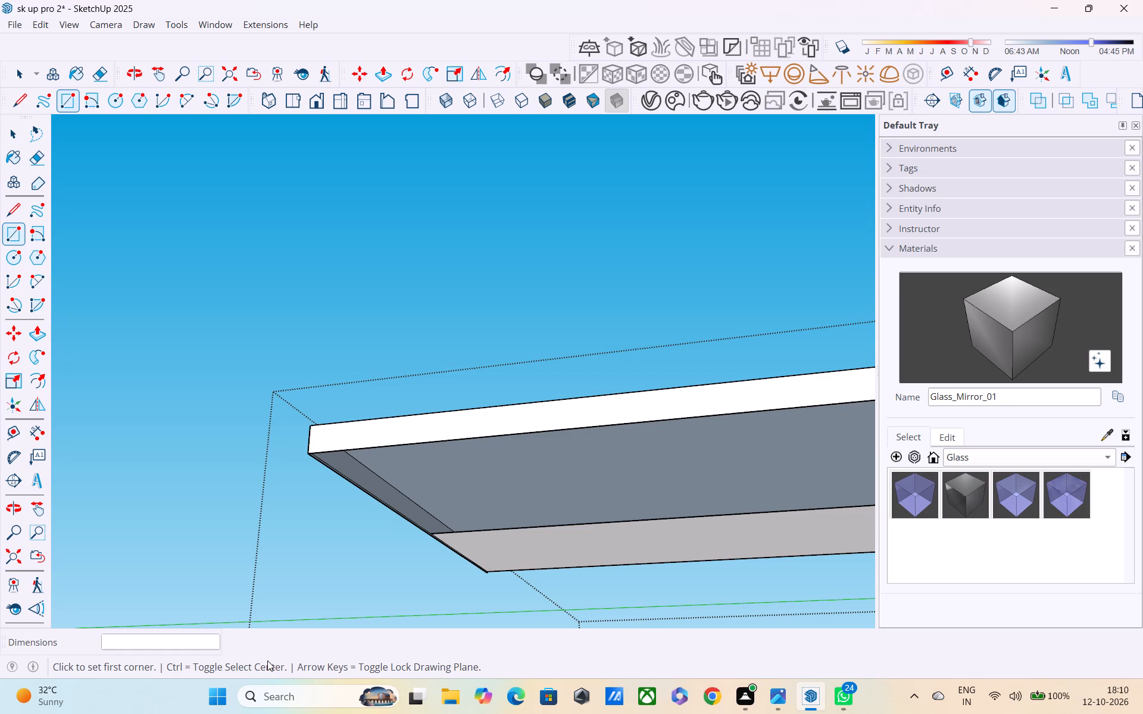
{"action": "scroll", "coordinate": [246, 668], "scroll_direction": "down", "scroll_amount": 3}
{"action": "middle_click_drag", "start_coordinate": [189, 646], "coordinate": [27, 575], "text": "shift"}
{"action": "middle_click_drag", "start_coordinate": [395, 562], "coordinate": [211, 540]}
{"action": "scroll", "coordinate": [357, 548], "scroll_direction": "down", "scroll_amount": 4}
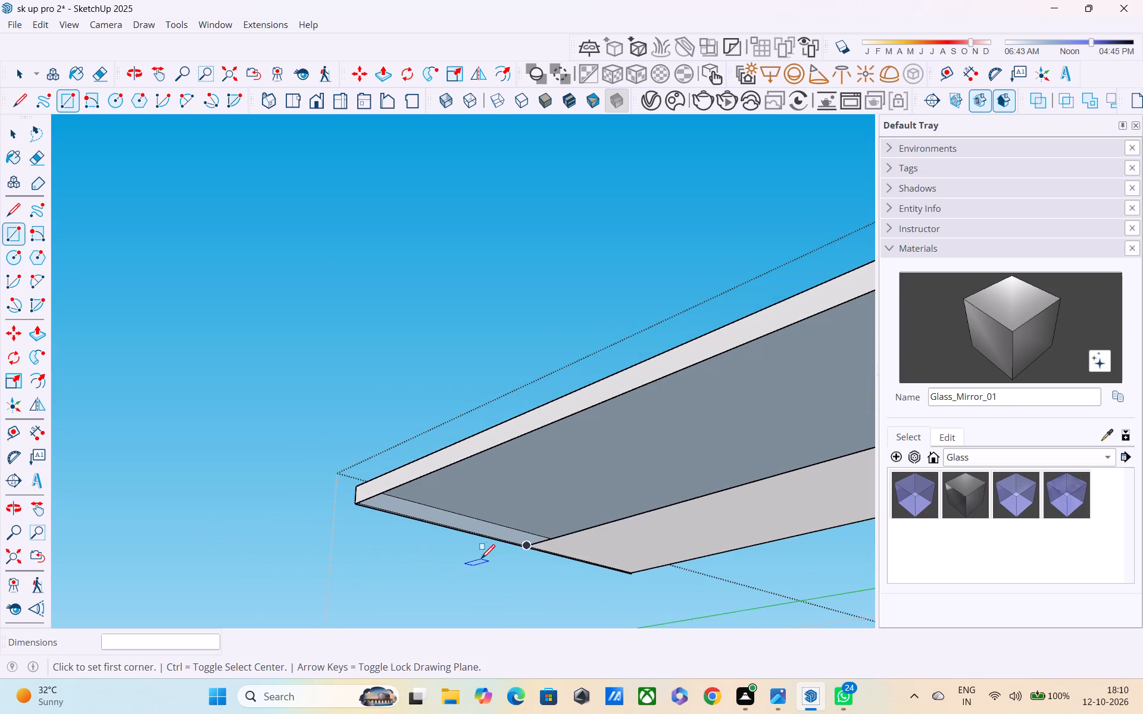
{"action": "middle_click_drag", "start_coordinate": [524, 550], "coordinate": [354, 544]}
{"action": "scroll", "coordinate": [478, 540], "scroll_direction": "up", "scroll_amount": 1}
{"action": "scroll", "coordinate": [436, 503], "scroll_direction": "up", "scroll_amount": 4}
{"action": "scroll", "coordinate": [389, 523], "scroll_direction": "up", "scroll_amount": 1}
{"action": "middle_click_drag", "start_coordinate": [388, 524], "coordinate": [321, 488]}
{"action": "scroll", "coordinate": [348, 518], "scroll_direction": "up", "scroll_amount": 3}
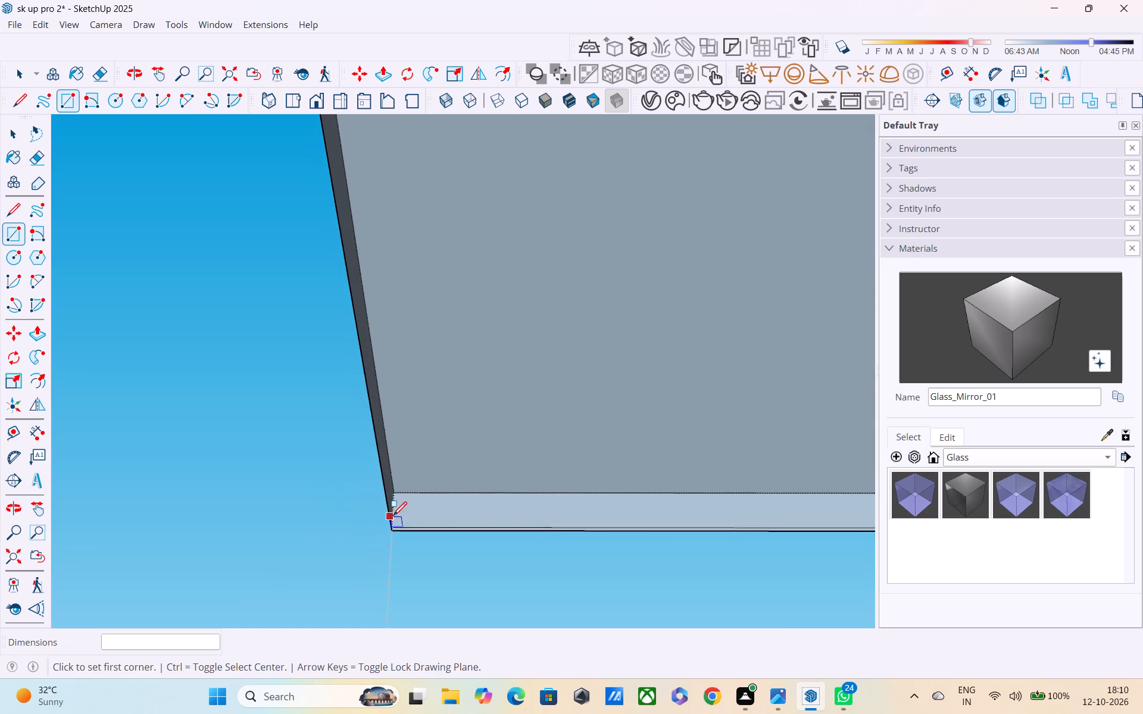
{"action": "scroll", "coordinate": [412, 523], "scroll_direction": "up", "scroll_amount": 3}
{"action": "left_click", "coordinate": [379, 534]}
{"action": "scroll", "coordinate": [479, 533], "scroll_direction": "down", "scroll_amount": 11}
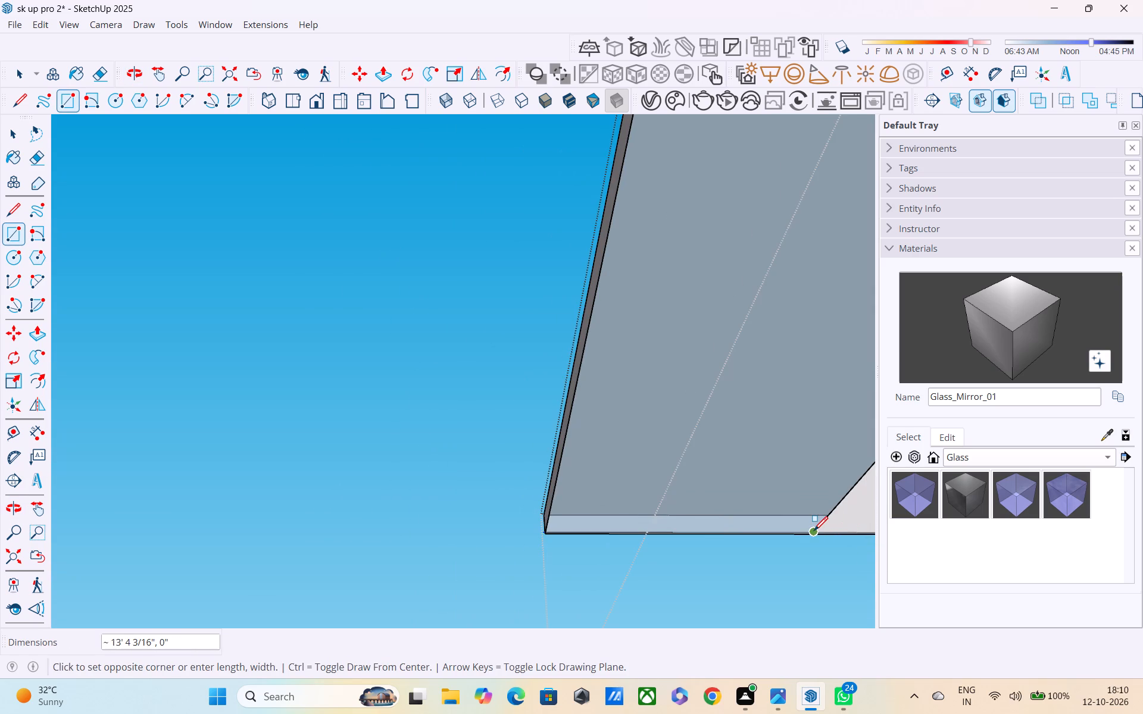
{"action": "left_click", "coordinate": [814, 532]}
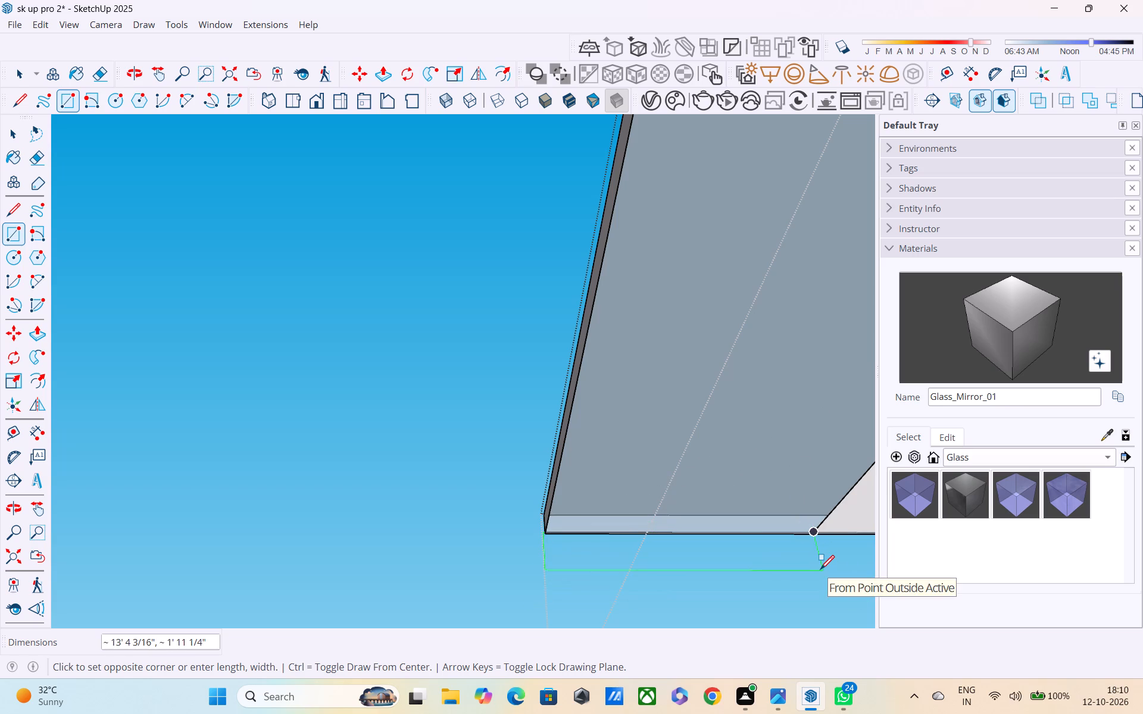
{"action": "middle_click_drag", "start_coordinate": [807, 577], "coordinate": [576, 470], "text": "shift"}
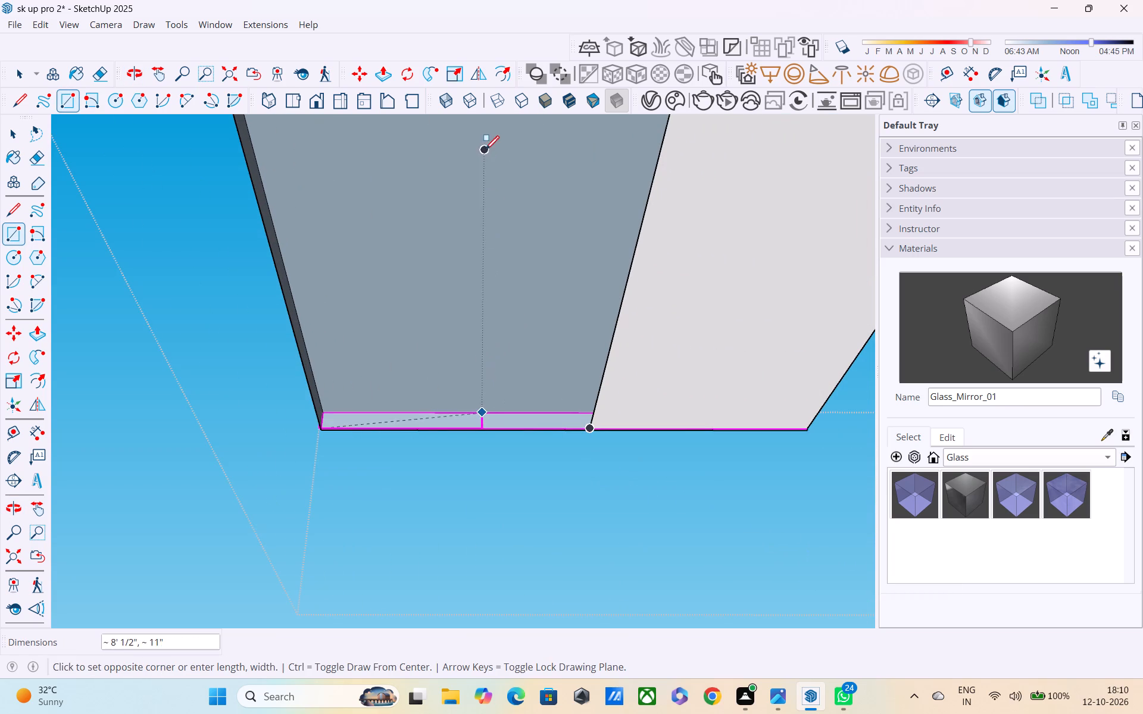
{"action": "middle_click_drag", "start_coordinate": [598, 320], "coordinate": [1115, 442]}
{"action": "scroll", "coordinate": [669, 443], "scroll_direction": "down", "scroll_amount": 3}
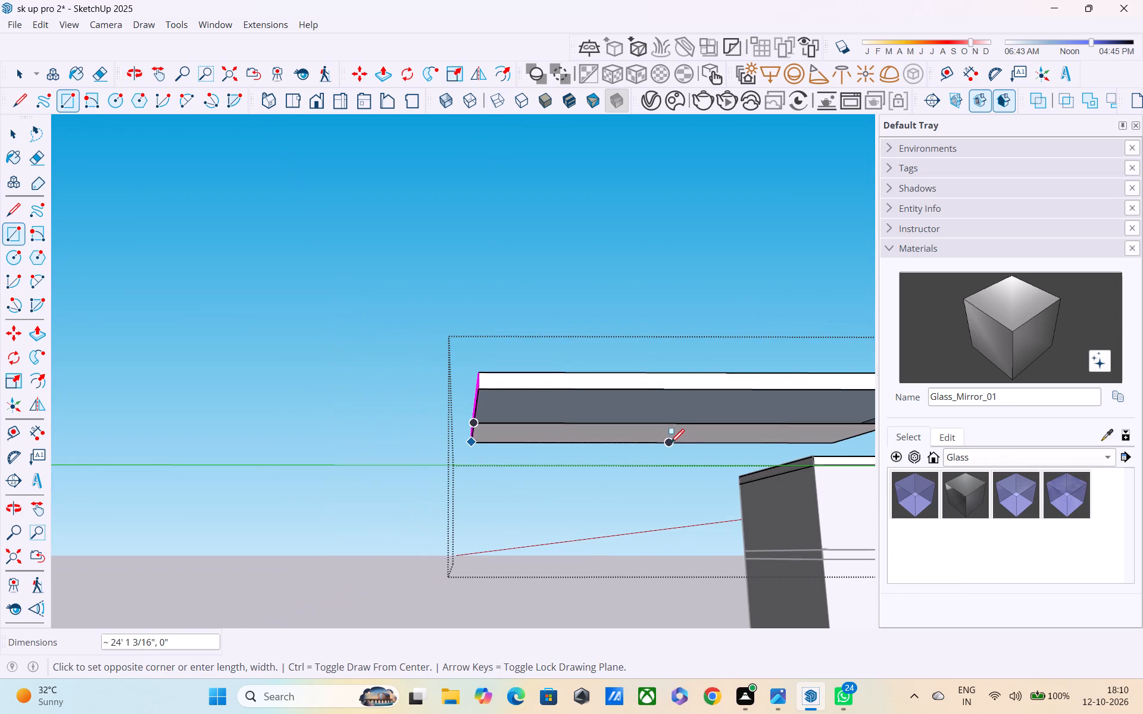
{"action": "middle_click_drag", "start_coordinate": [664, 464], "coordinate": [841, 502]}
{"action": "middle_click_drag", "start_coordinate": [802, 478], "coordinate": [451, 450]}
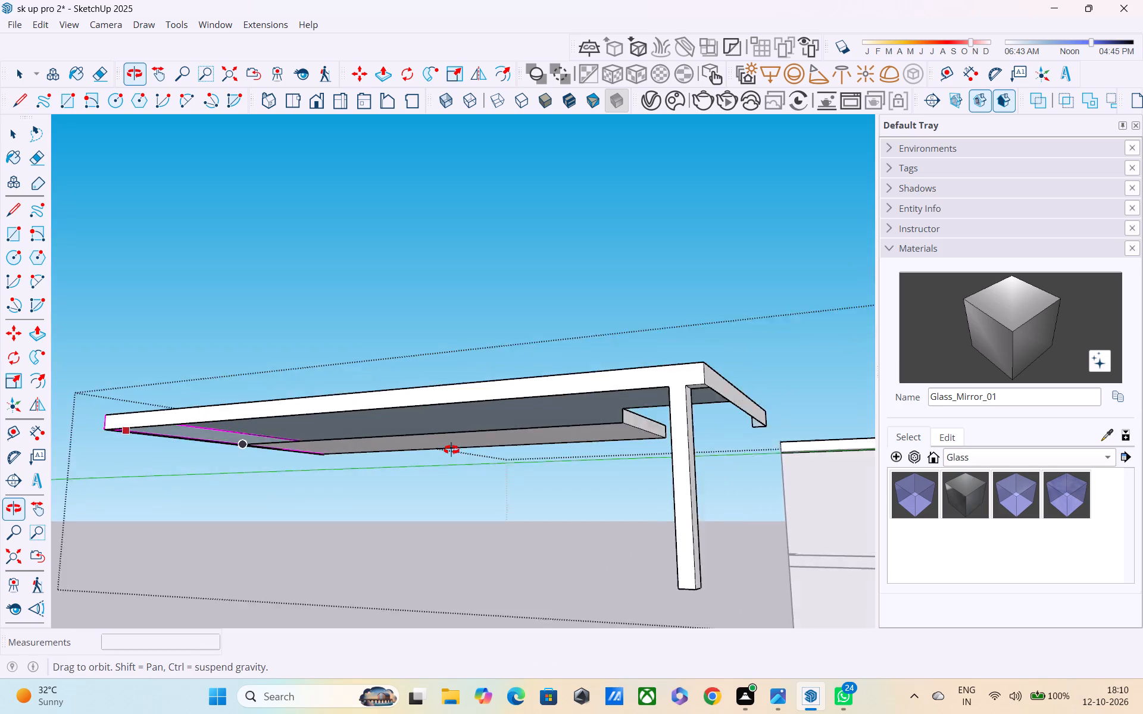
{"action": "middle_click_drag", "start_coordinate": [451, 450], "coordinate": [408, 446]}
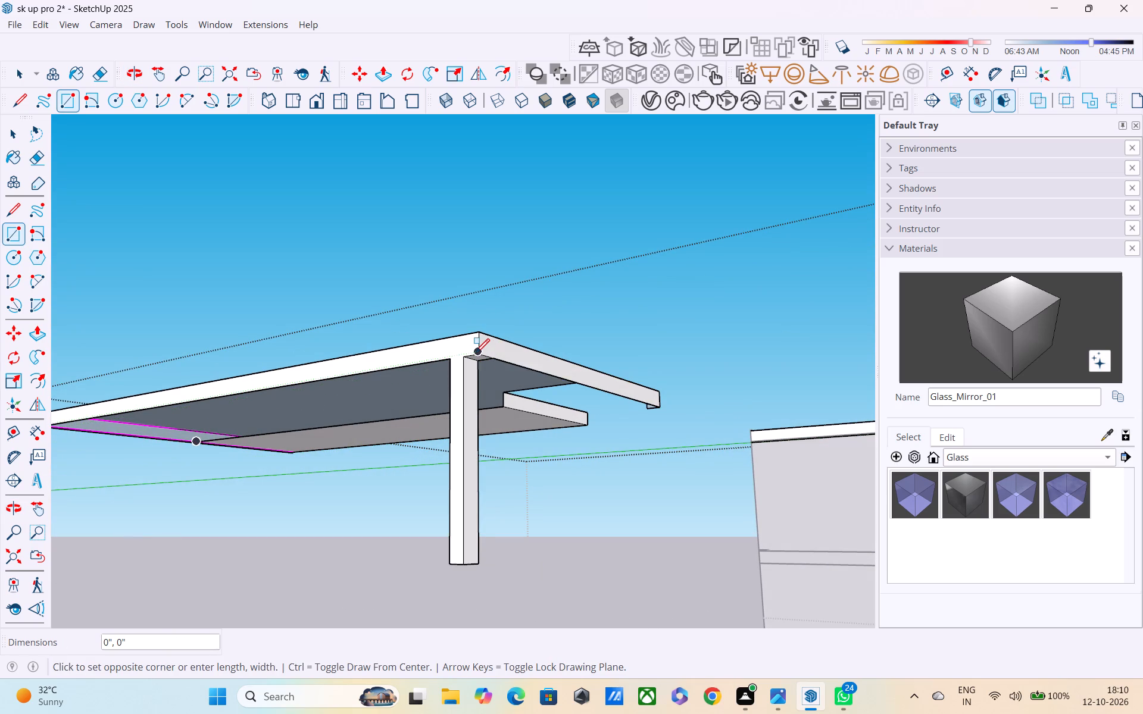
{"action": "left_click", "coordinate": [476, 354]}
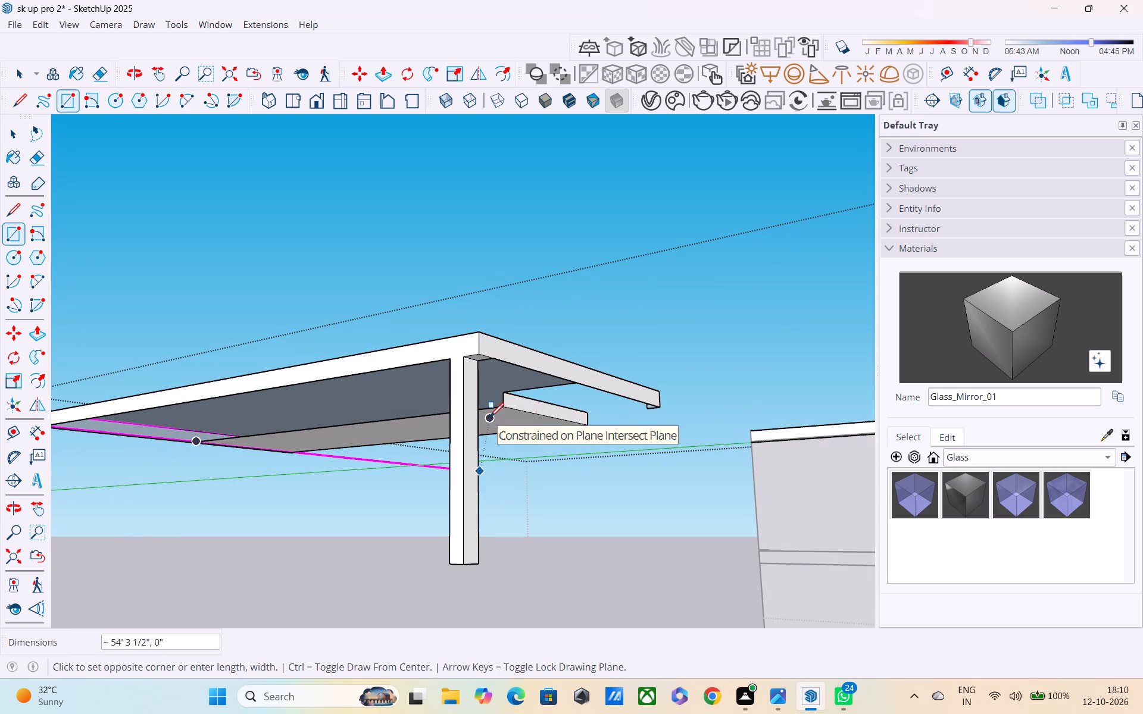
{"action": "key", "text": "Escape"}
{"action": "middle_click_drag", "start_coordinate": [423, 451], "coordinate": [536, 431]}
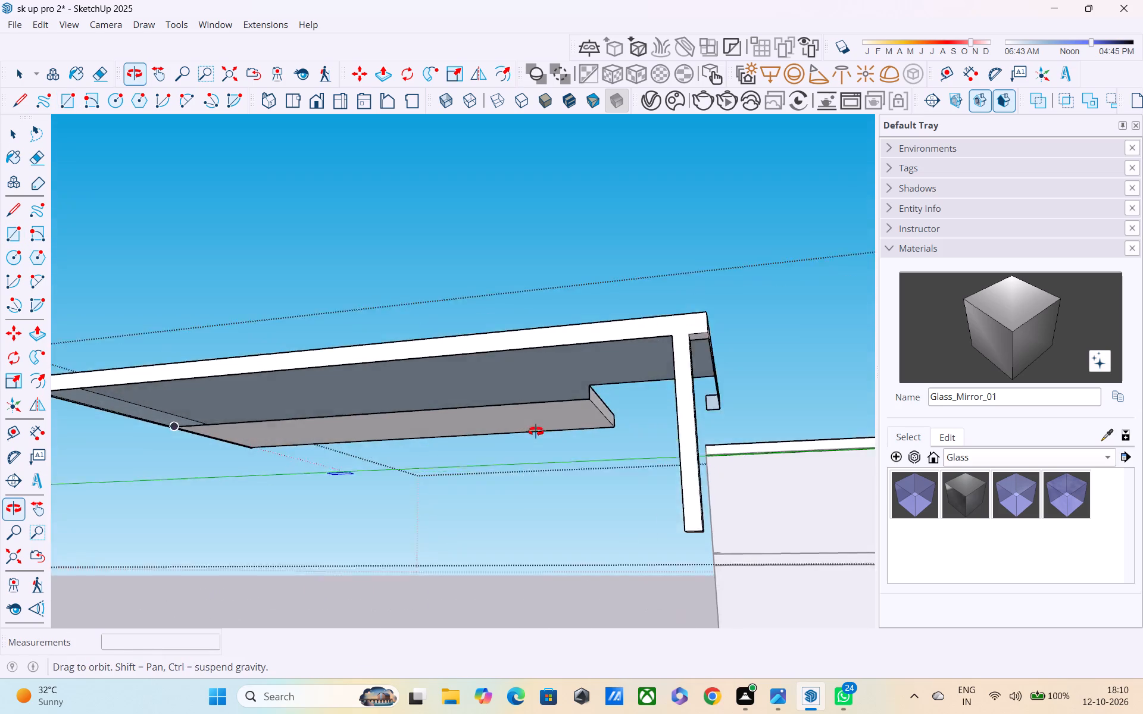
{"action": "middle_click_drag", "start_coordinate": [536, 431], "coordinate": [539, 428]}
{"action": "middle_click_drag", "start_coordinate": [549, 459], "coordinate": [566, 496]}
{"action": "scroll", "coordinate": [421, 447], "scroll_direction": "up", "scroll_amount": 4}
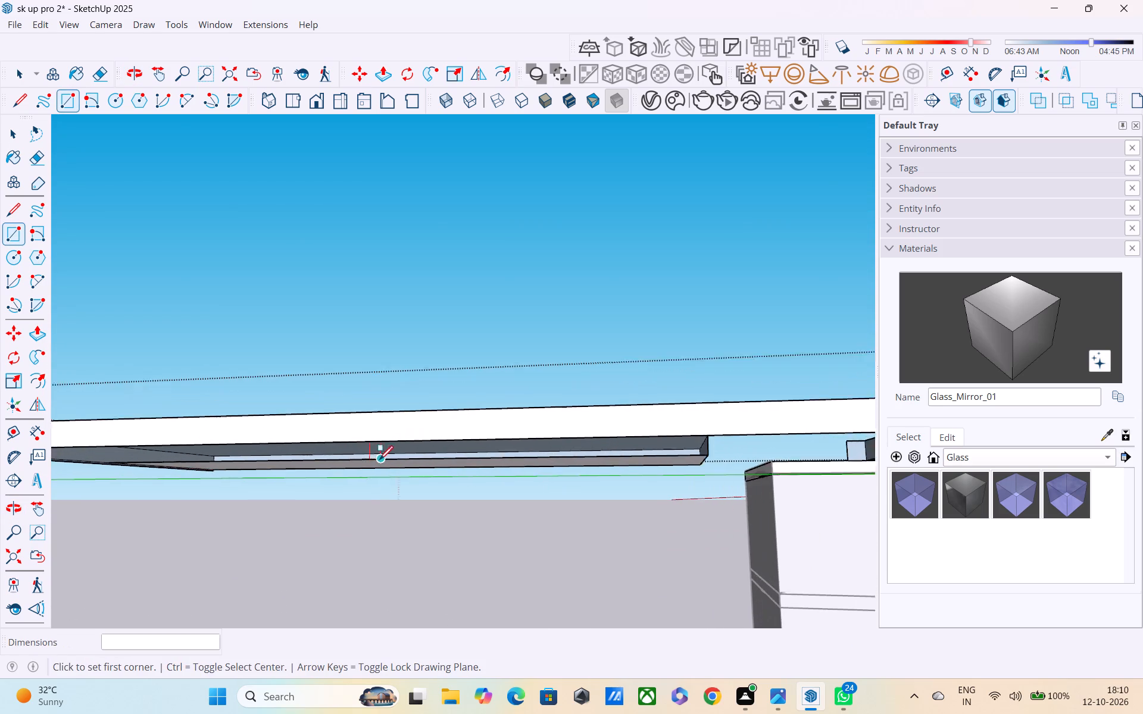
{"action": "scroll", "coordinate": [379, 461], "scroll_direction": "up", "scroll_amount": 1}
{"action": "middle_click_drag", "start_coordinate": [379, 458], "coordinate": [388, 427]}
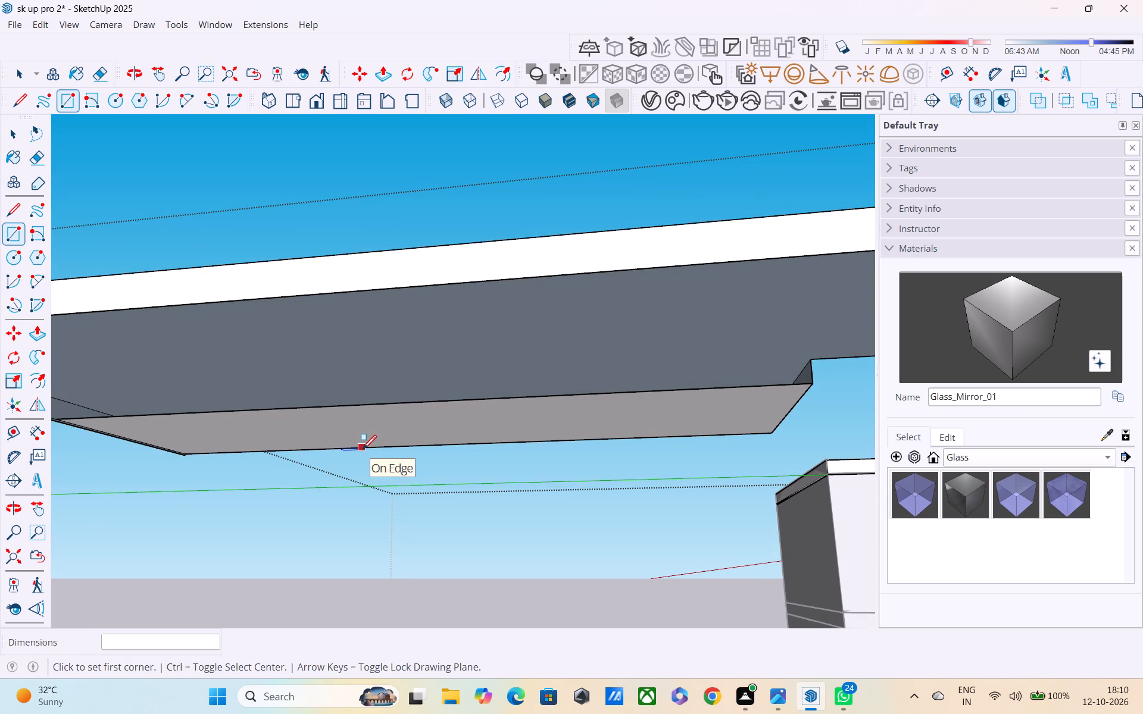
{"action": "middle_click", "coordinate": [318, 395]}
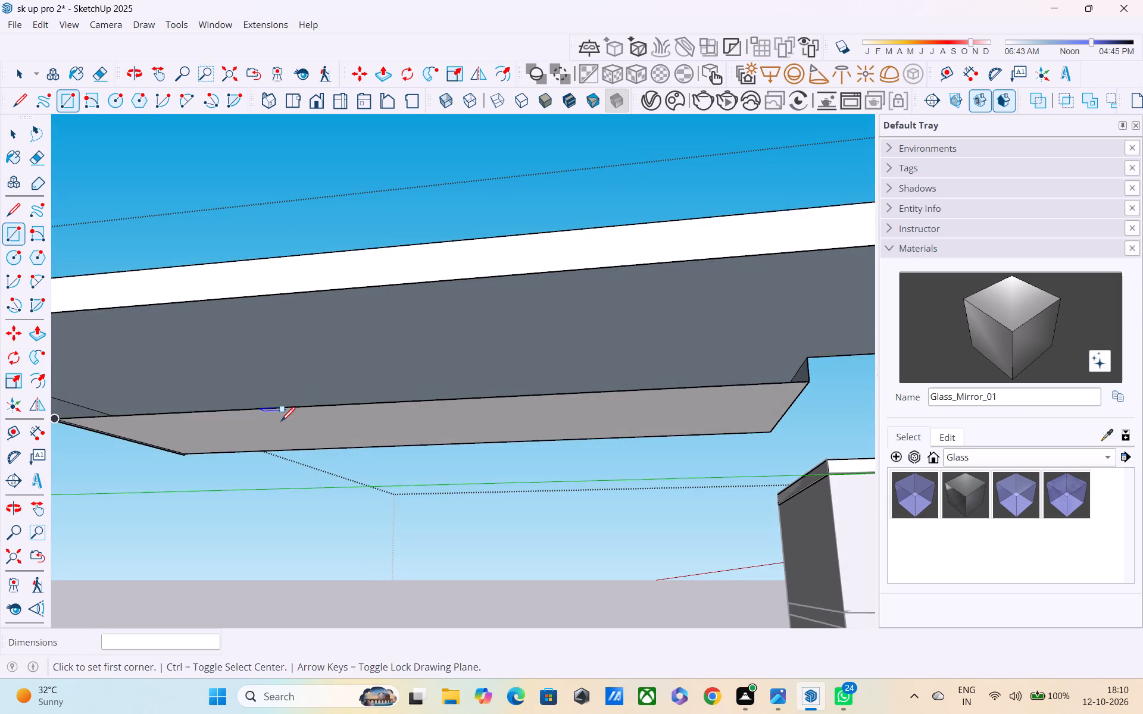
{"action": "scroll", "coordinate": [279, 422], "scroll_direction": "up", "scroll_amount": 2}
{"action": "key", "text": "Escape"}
Move the rectangular underside face of the copied slab down 1' to line up with the bottom of the outer edge.
{"action": "middle_click_drag", "start_coordinate": [173, 452], "coordinate": [353, 440]}
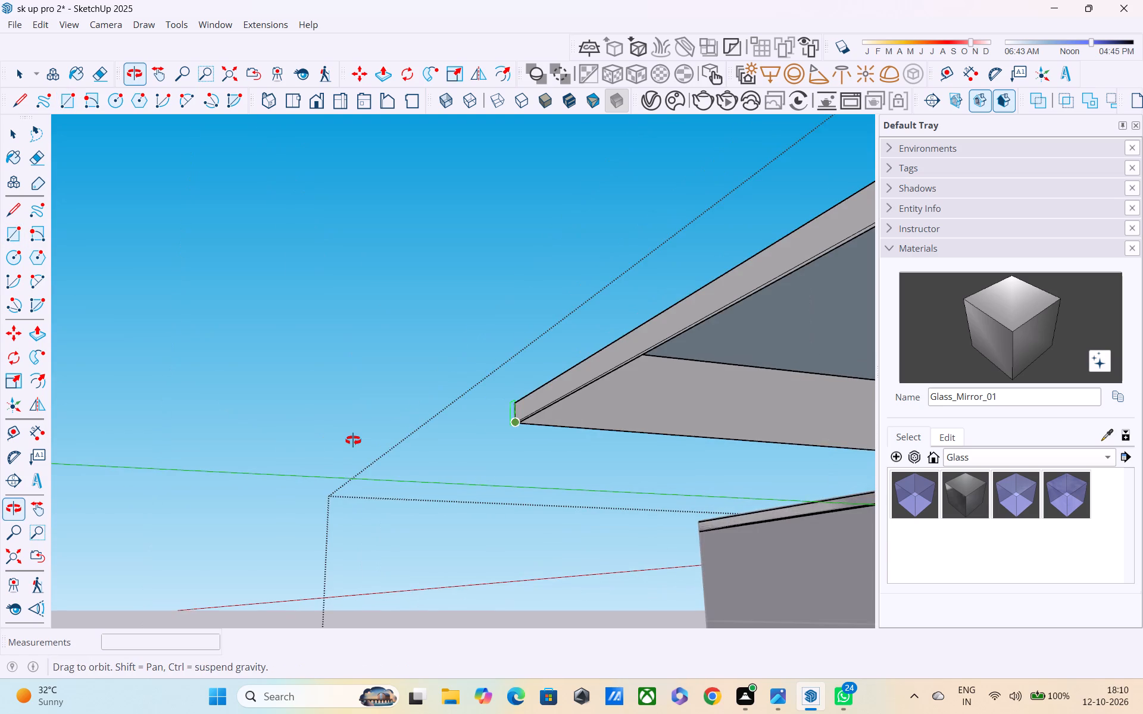
{"action": "middle_click_drag", "start_coordinate": [353, 440], "coordinate": [220, 434]}
{"action": "scroll", "coordinate": [222, 437], "scroll_direction": "up", "scroll_amount": 7}
{"action": "scroll", "coordinate": [224, 387], "scroll_direction": "up", "scroll_amount": 4}
{"action": "middle_click_drag", "start_coordinate": [243, 395], "coordinate": [345, 440]}
{"action": "key", "text": "space"}
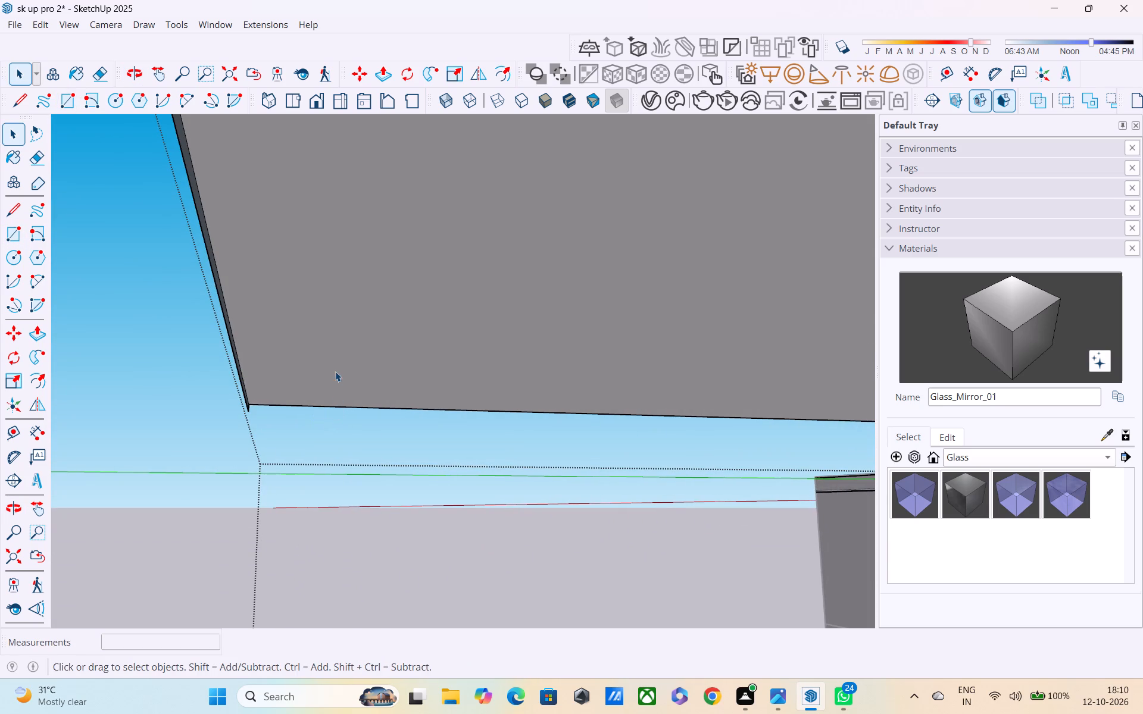
{"action": "left_click", "coordinate": [335, 367]}
{"action": "key", "text": "m"}
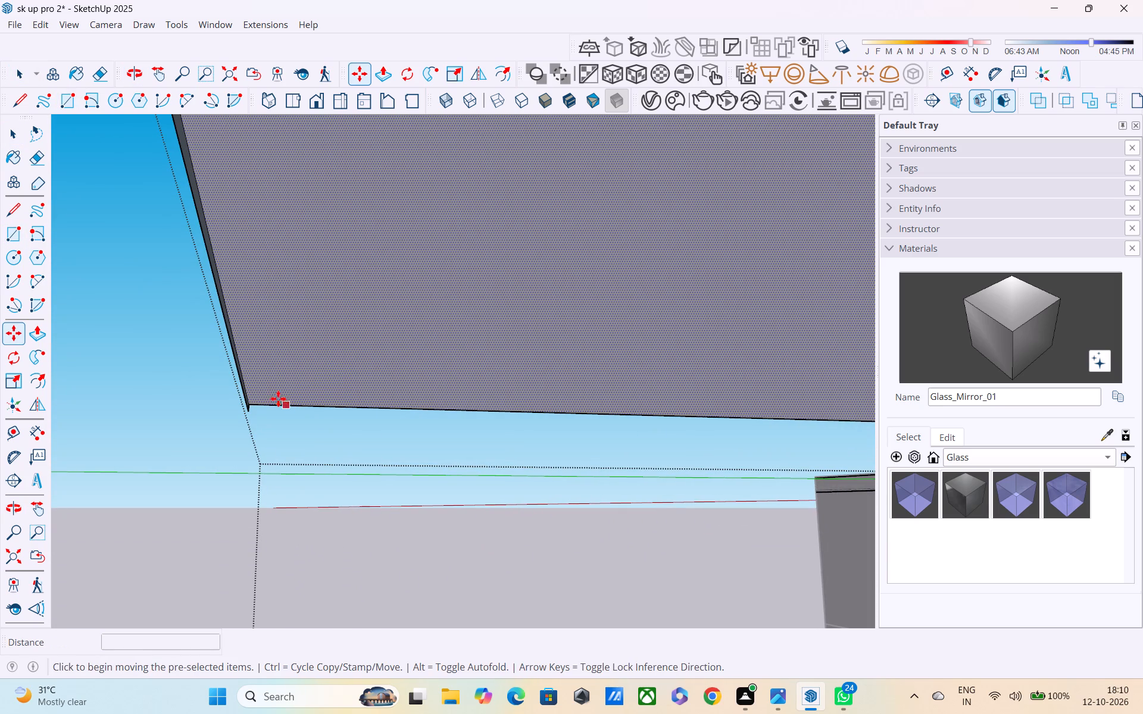
{"action": "left_click_drag", "start_coordinate": [257, 390], "coordinate": [256, 397]}
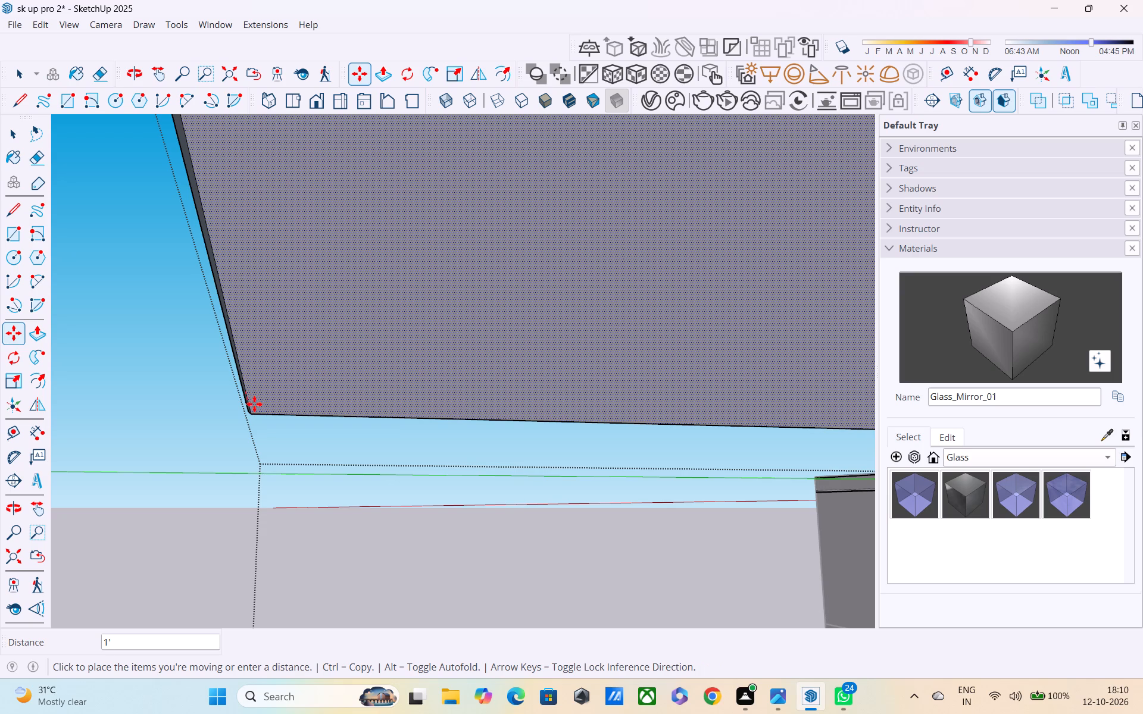
{"action": "left_click", "coordinate": [253, 407]}
Examine how the moved underside face meets the copied slab's outer edge and notch from several angles.
{"action": "scroll", "coordinate": [260, 421], "scroll_direction": "down", "scroll_amount": 4}
{"action": "middle_click_drag", "start_coordinate": [320, 422], "coordinate": [271, 459]}
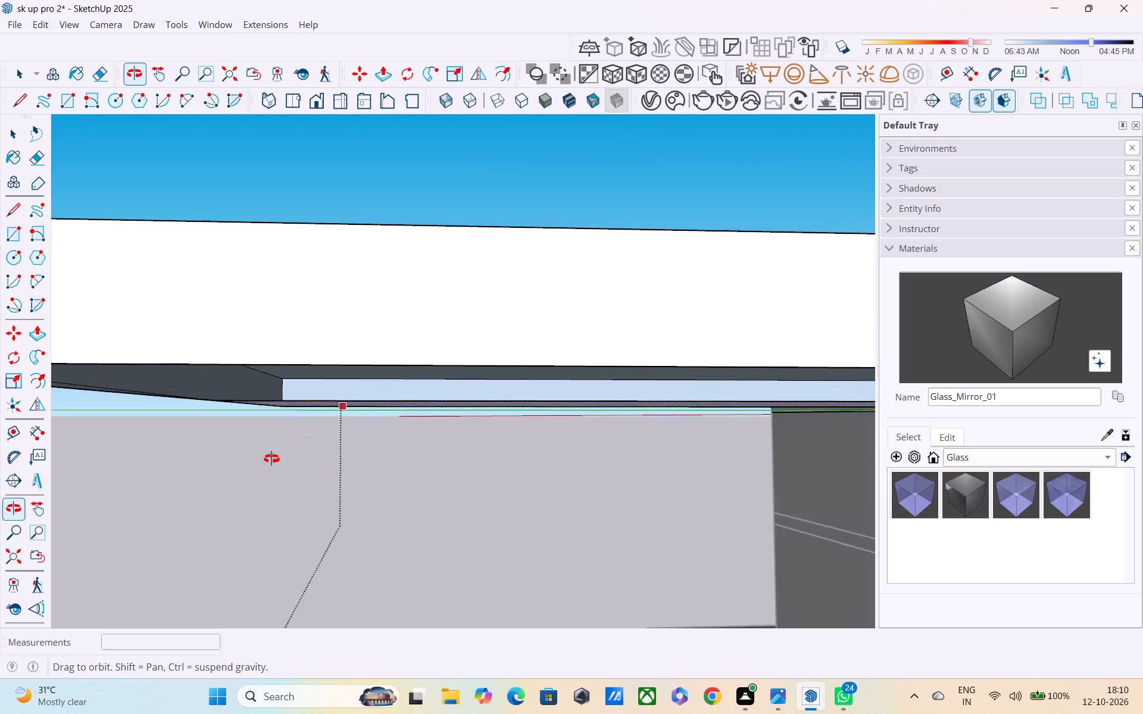
{"action": "middle_click_drag", "start_coordinate": [271, 459], "coordinate": [207, 459]}
{"action": "key", "text": "space"}
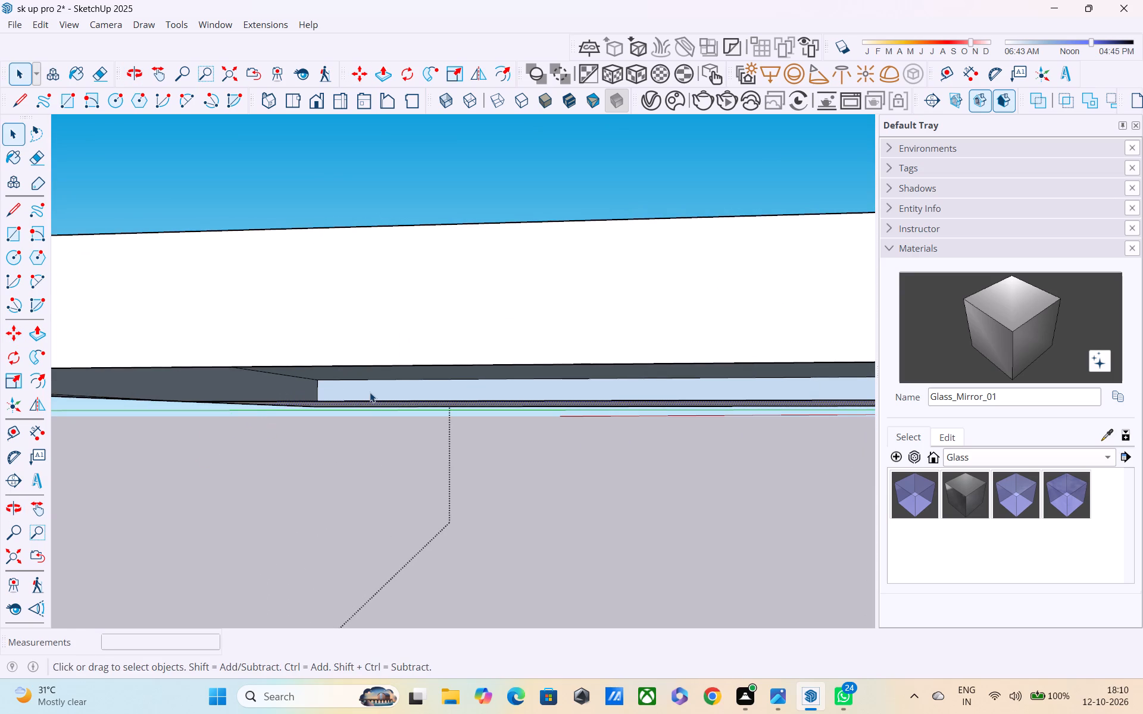
{"action": "scroll", "coordinate": [370, 392], "scroll_direction": "up", "scroll_amount": 2}
{"action": "middle_click_drag", "start_coordinate": [370, 392], "coordinate": [339, 397]}
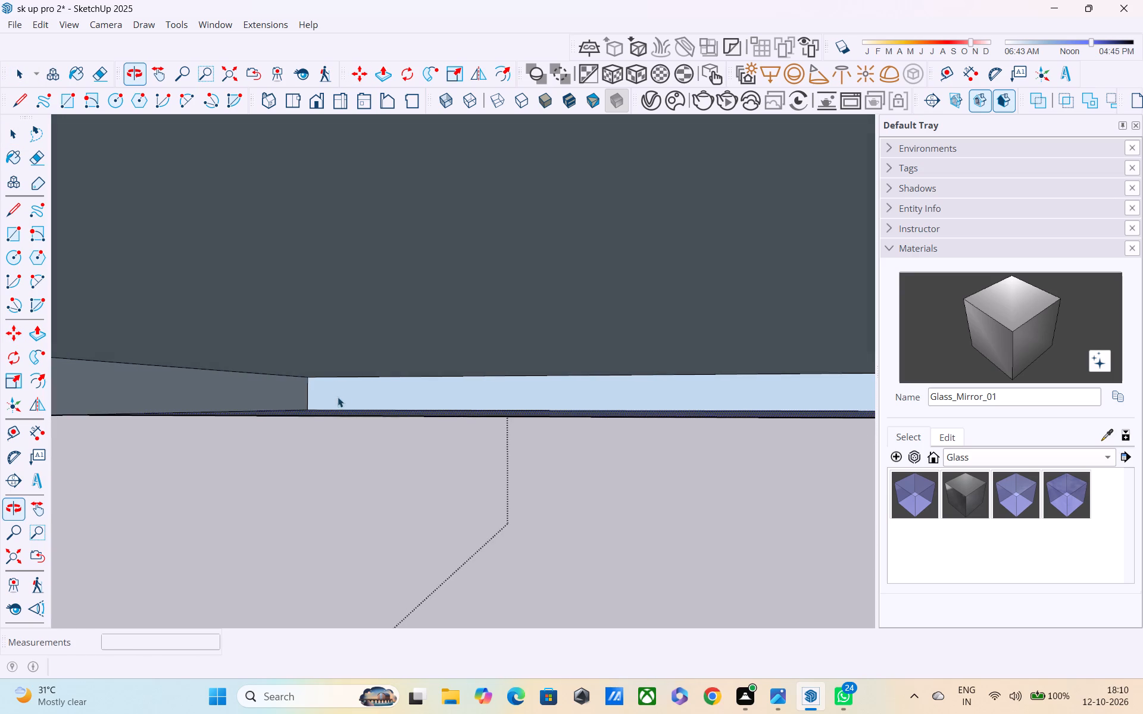
{"action": "scroll", "coordinate": [335, 398], "scroll_direction": "up", "scroll_amount": 2}
{"action": "scroll", "coordinate": [330, 399], "scroll_direction": "down", "scroll_amount": 13}
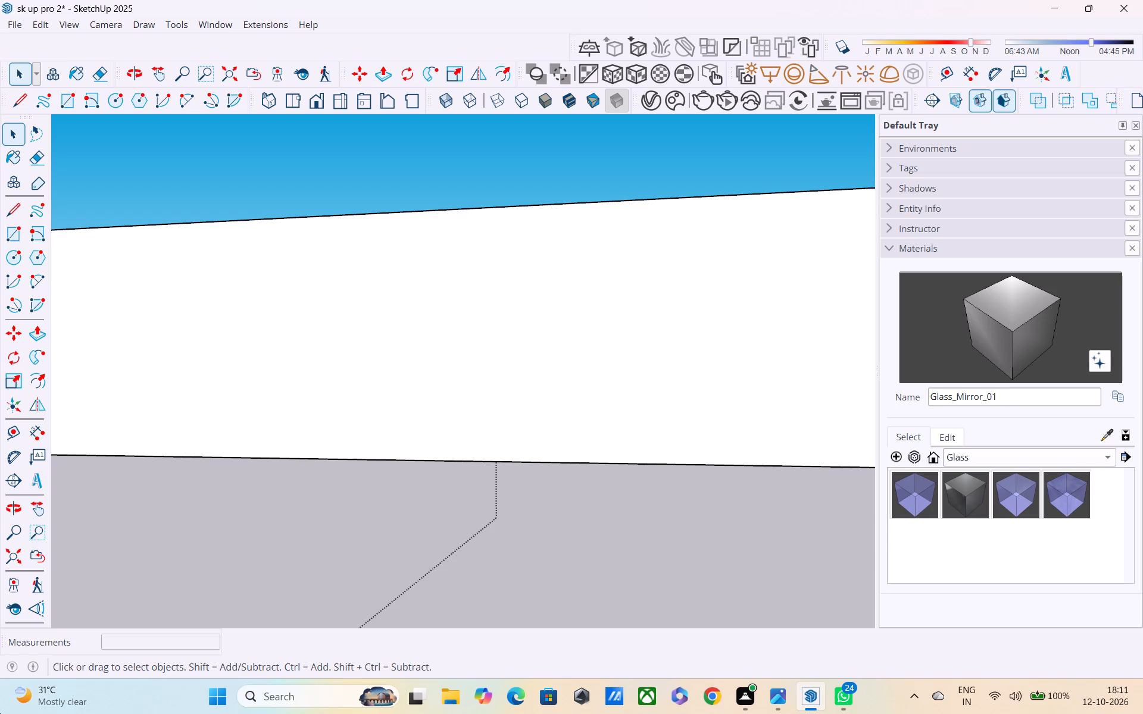
{"action": "scroll", "coordinate": [58, 602], "scroll_direction": "down", "scroll_amount": 1, "text": "shift"}
{"action": "scroll", "coordinate": [163, 616], "scroll_direction": "down", "scroll_amount": 5}
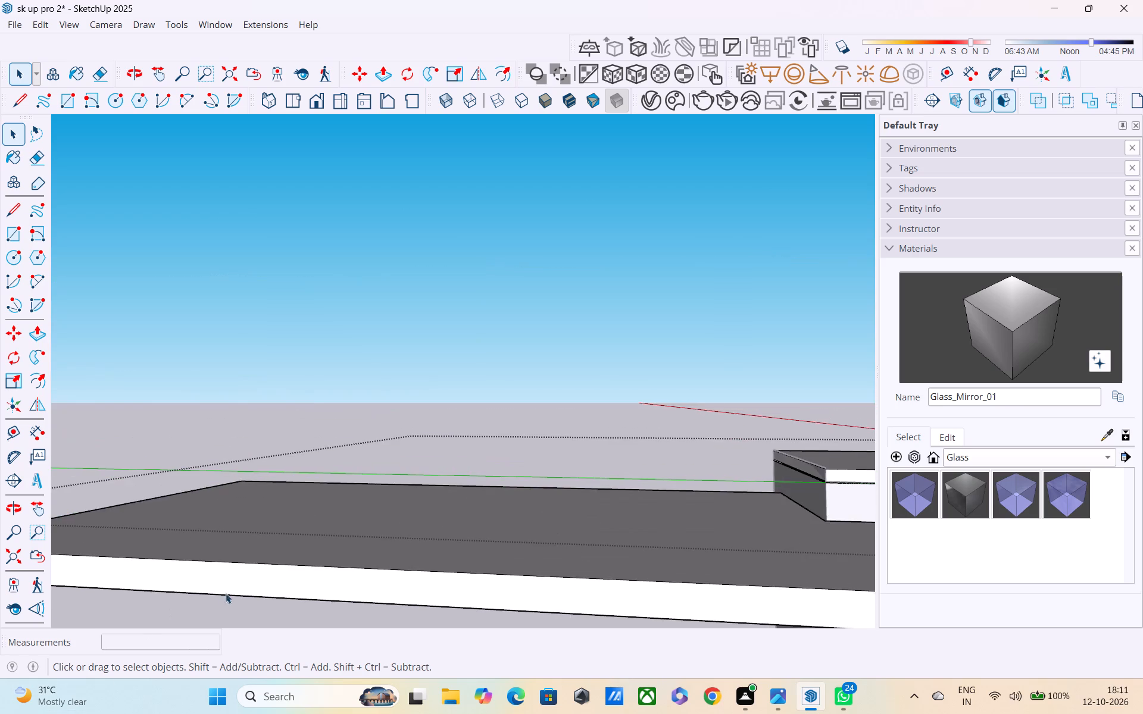
{"action": "middle_click_drag", "start_coordinate": [232, 566], "coordinate": [306, 408]}
{"action": "scroll", "coordinate": [302, 511], "scroll_direction": "down", "scroll_amount": 7}
{"action": "middle_click_drag", "start_coordinate": [262, 568], "coordinate": [341, 554]}
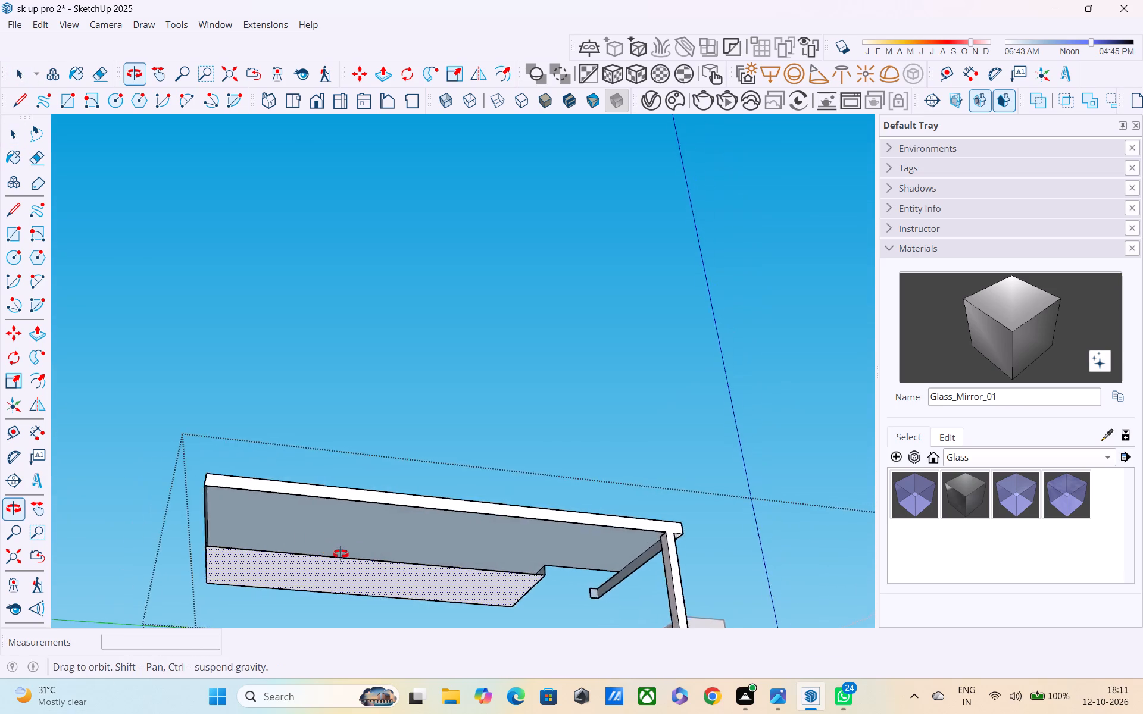
{"action": "middle_click_drag", "start_coordinate": [341, 554], "coordinate": [463, 563]}
{"action": "scroll", "coordinate": [527, 622], "scroll_direction": "up", "scroll_amount": 3}
{"action": "middle_click_drag", "start_coordinate": [697, 604], "coordinate": [576, 525]}
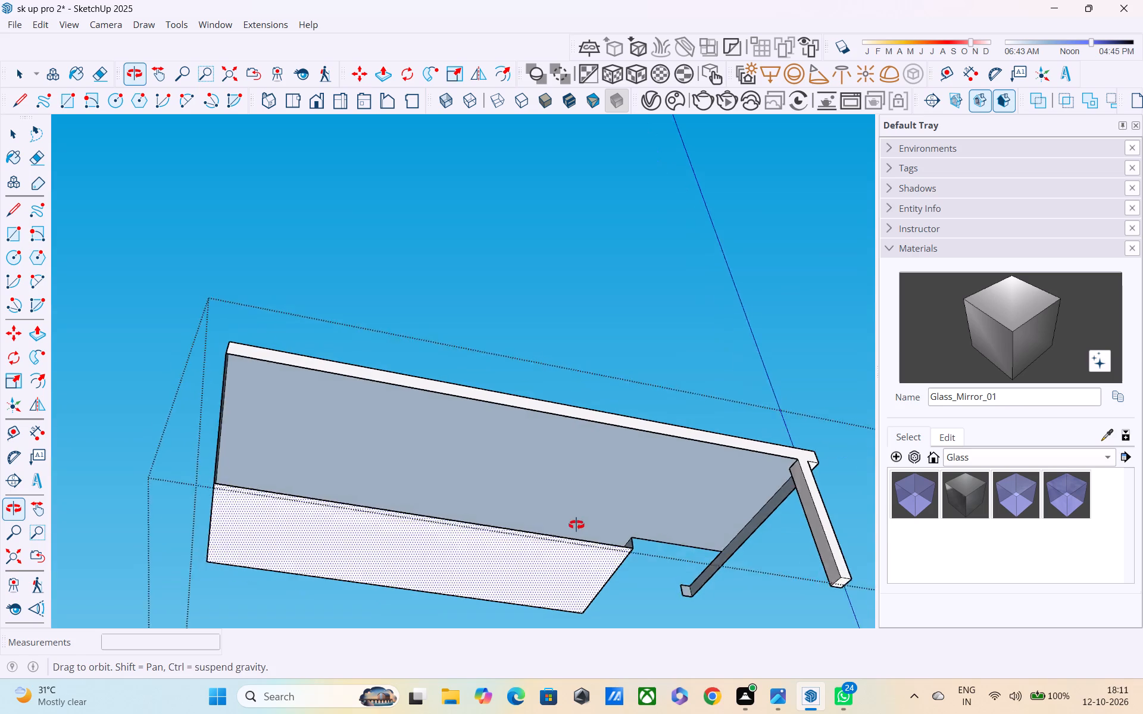
{"action": "middle_click_drag", "start_coordinate": [576, 525], "coordinate": [562, 521]}
{"action": "scroll", "coordinate": [610, 545], "scroll_direction": "up", "scroll_amount": 3}
Draw a rectangle across the copied slab's remaining open underside, from the notch's inner corner to the slab corner beside the column.
{"action": "key", "text": "e"}
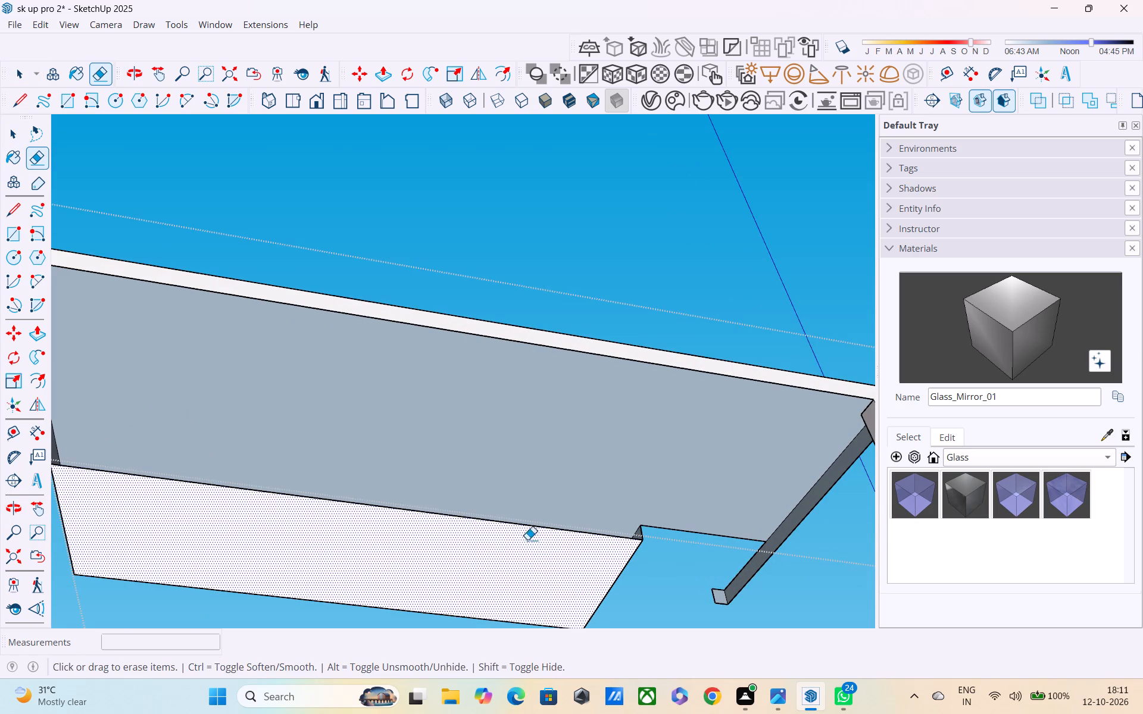
{"action": "key", "text": "r"}
{"action": "left_click", "coordinate": [642, 547]}
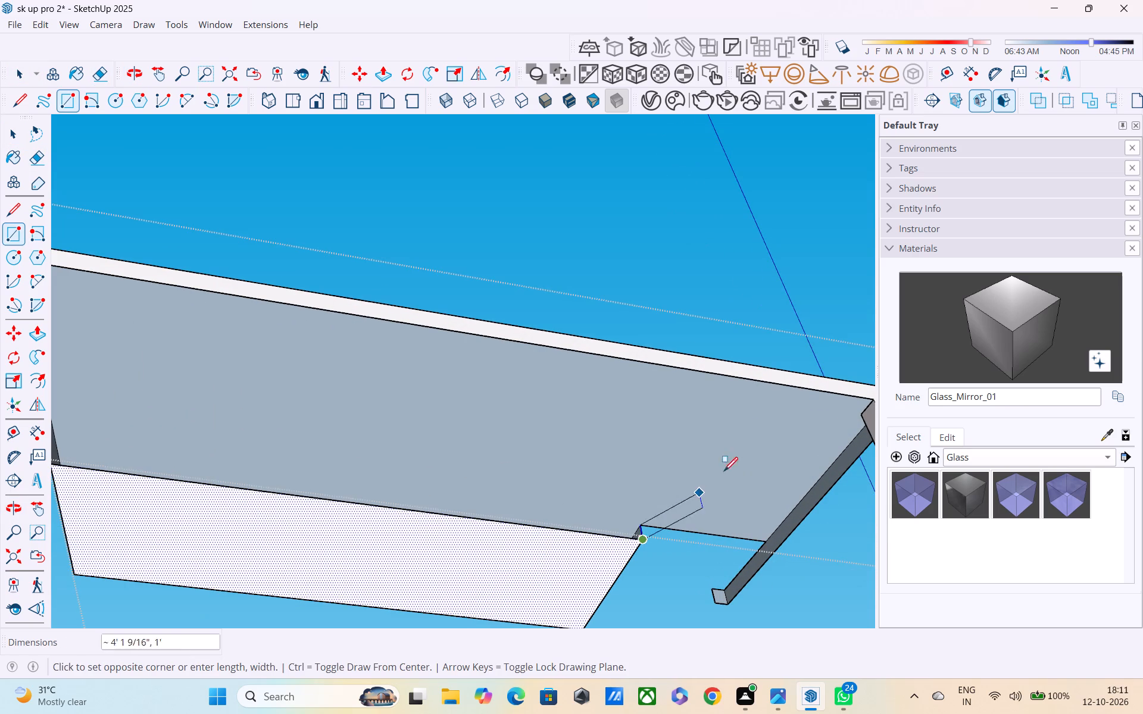
{"action": "middle_click_drag", "start_coordinate": [814, 435], "coordinate": [582, 431]}
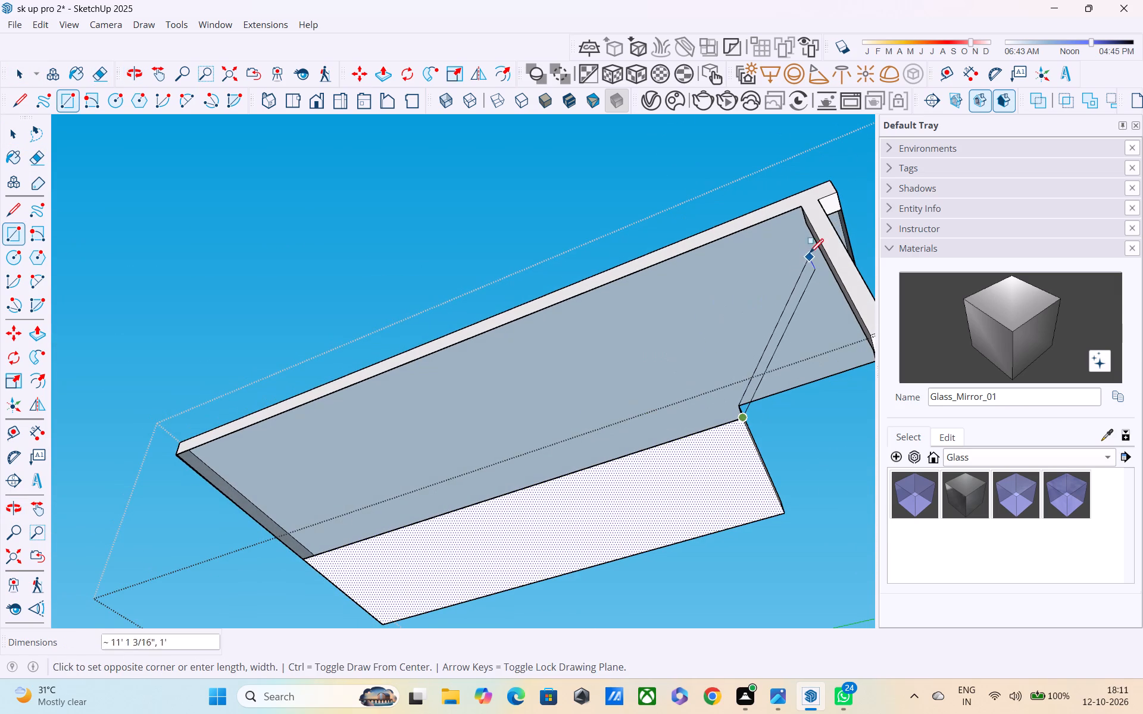
{"action": "left_click", "coordinate": [798, 211]}
Examine the copied slab's new underside faces around the notch, beam end and column.
{"action": "middle_click_drag", "start_coordinate": [809, 281], "coordinate": [760, 292]}
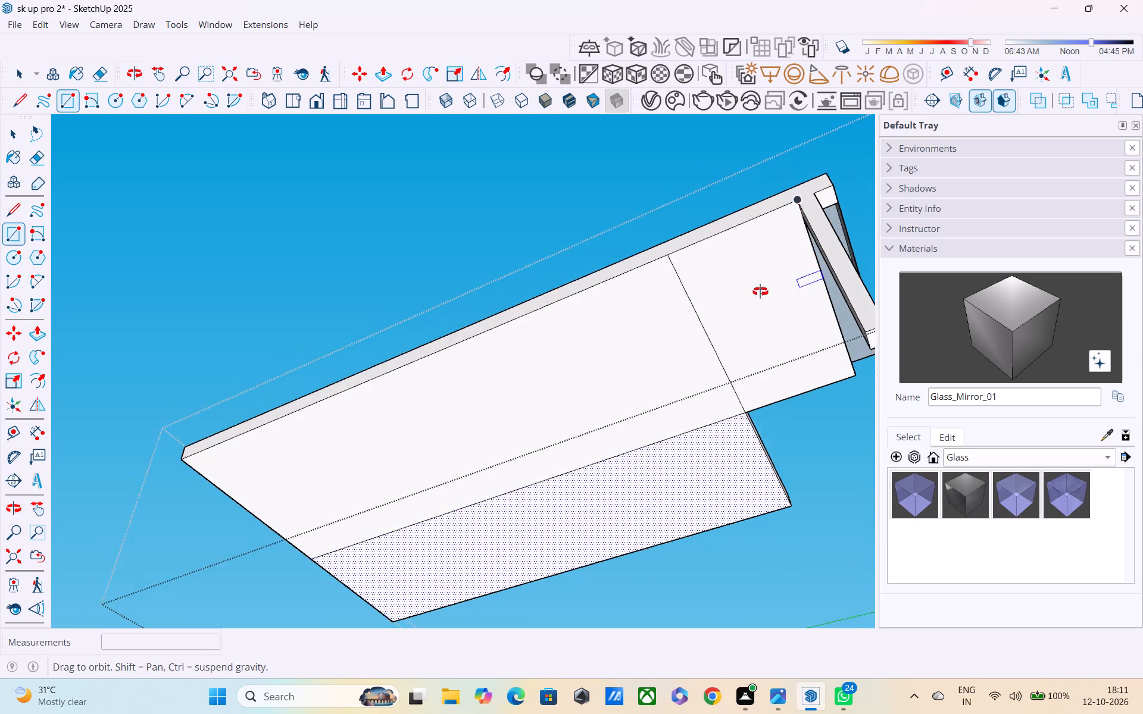
{"action": "middle_click_drag", "start_coordinate": [760, 292], "coordinate": [286, 499]}
{"action": "middle_click_drag", "start_coordinate": [604, 374], "coordinate": [542, 371]}
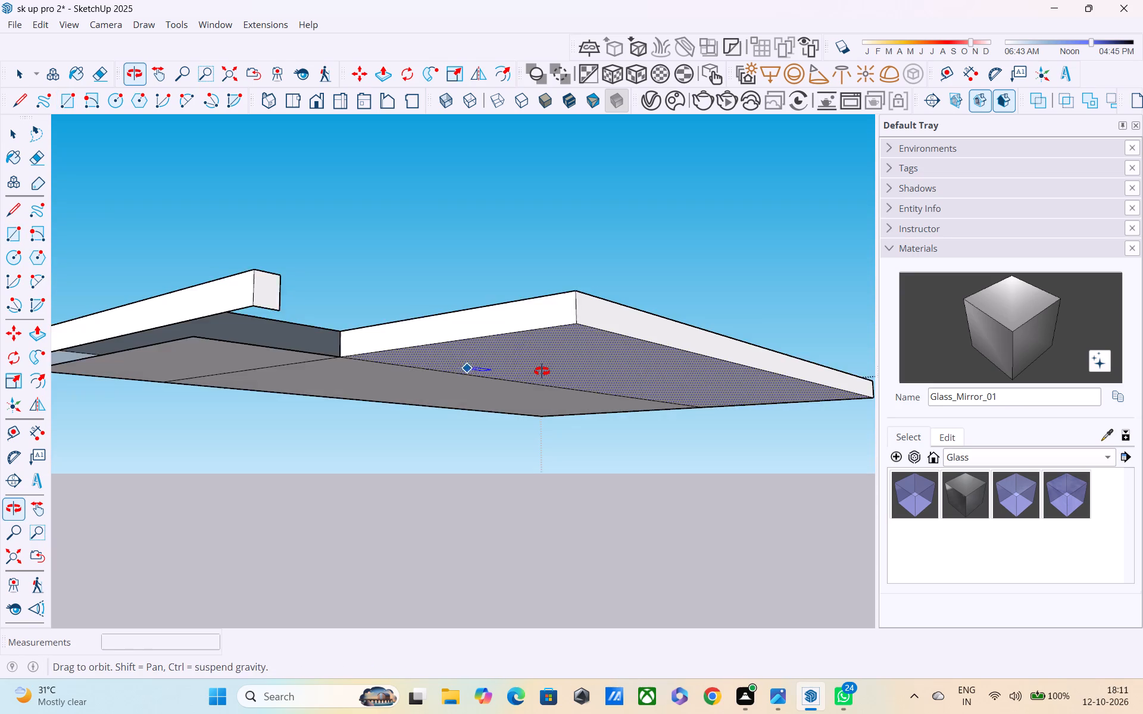
{"action": "middle_click_drag", "start_coordinate": [542, 371], "coordinate": [533, 373]}
{"action": "scroll", "coordinate": [393, 343], "scroll_direction": "up", "scroll_amount": 1}
{"action": "scroll", "coordinate": [246, 344], "scroll_direction": "up", "scroll_amount": 4}
{"action": "middle_click_drag", "start_coordinate": [129, 324], "coordinate": [104, 321]}
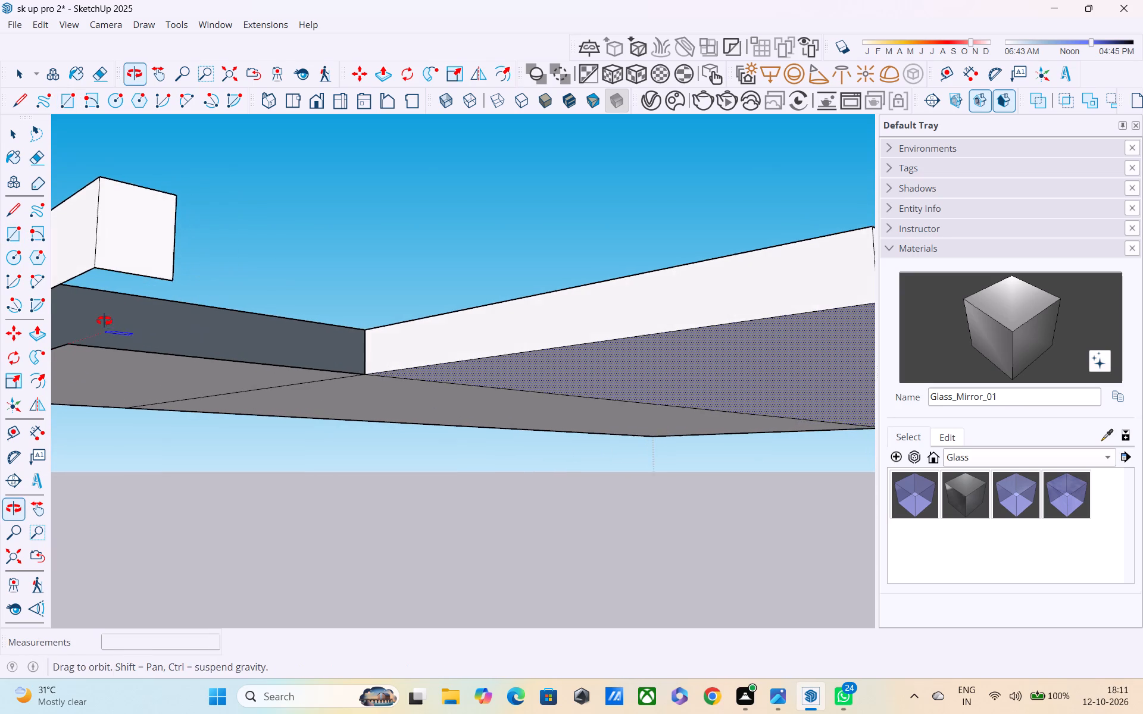
{"action": "middle_click_drag", "start_coordinate": [104, 321], "coordinate": [109, 318]}
{"action": "middle_click_drag", "start_coordinate": [429, 359], "coordinate": [745, 270], "text": "shift"}
{"action": "middle_click_drag", "start_coordinate": [474, 274], "coordinate": [314, 282], "text": "shift"}
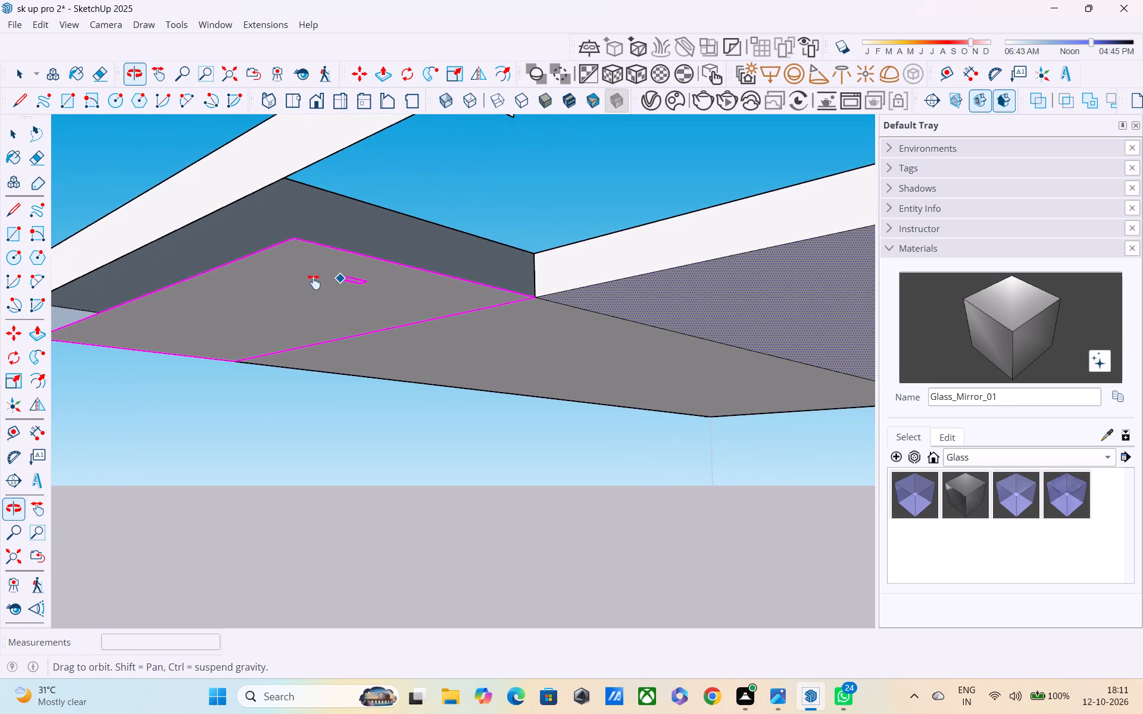
{"action": "middle_click_drag", "start_coordinate": [314, 282], "coordinate": [275, 290], "text": "shift"}
{"action": "scroll", "coordinate": [472, 287], "scroll_direction": "down", "scroll_amount": 5, "text": "shift"}
{"action": "middle_click_drag", "start_coordinate": [481, 294], "coordinate": [277, 321]}
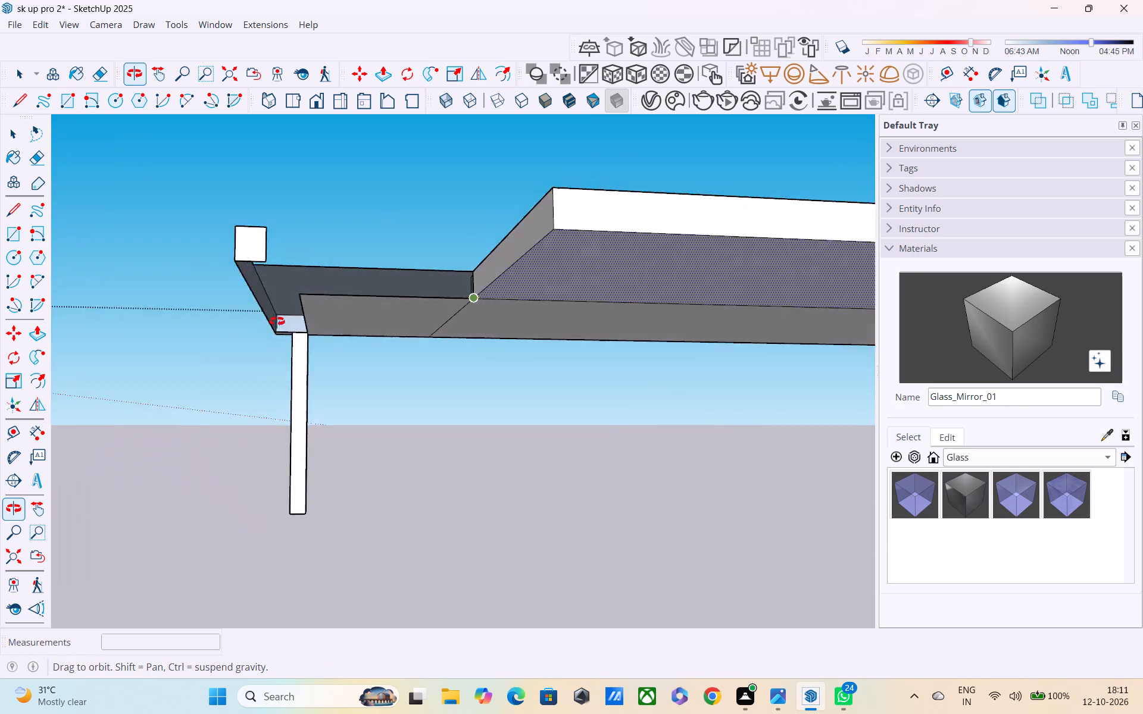
{"action": "middle_click_drag", "start_coordinate": [277, 321], "coordinate": [255, 346]}
{"action": "middle_click_drag", "start_coordinate": [302, 292], "coordinate": [324, 295]}
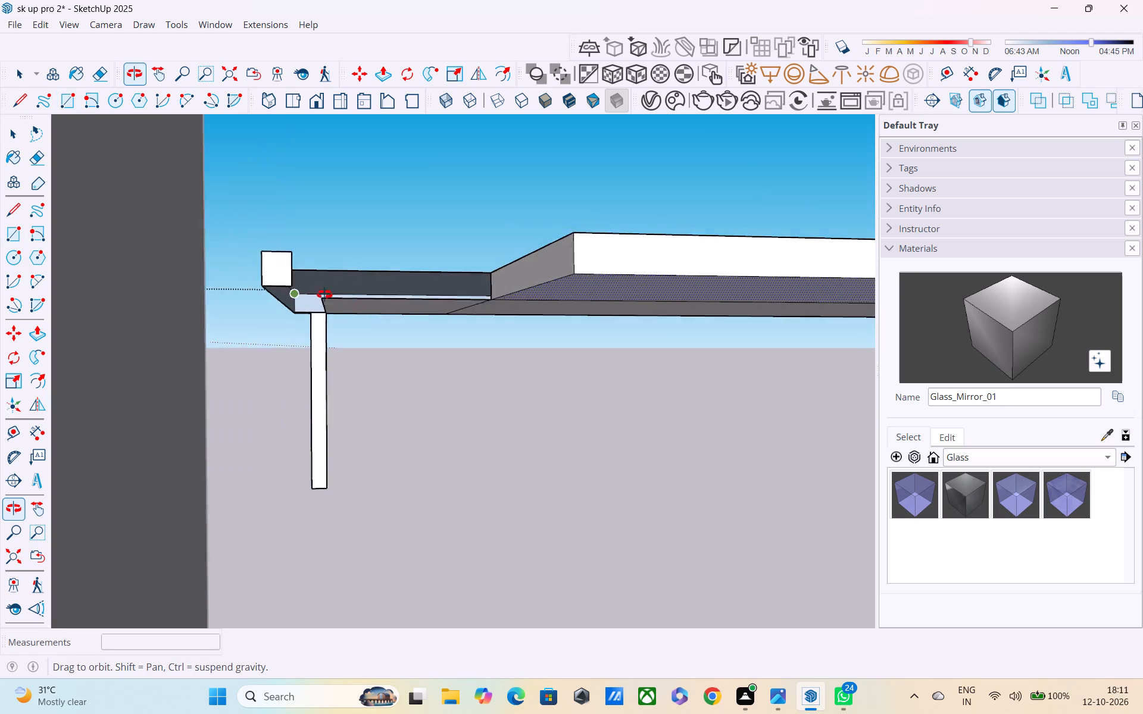
{"action": "middle_click_drag", "start_coordinate": [324, 295], "coordinate": [320, 302]}
{"action": "scroll", "coordinate": [307, 314], "scroll_direction": "up", "scroll_amount": 3}
{"action": "middle_click_drag", "start_coordinate": [285, 325], "coordinate": [326, 283]}
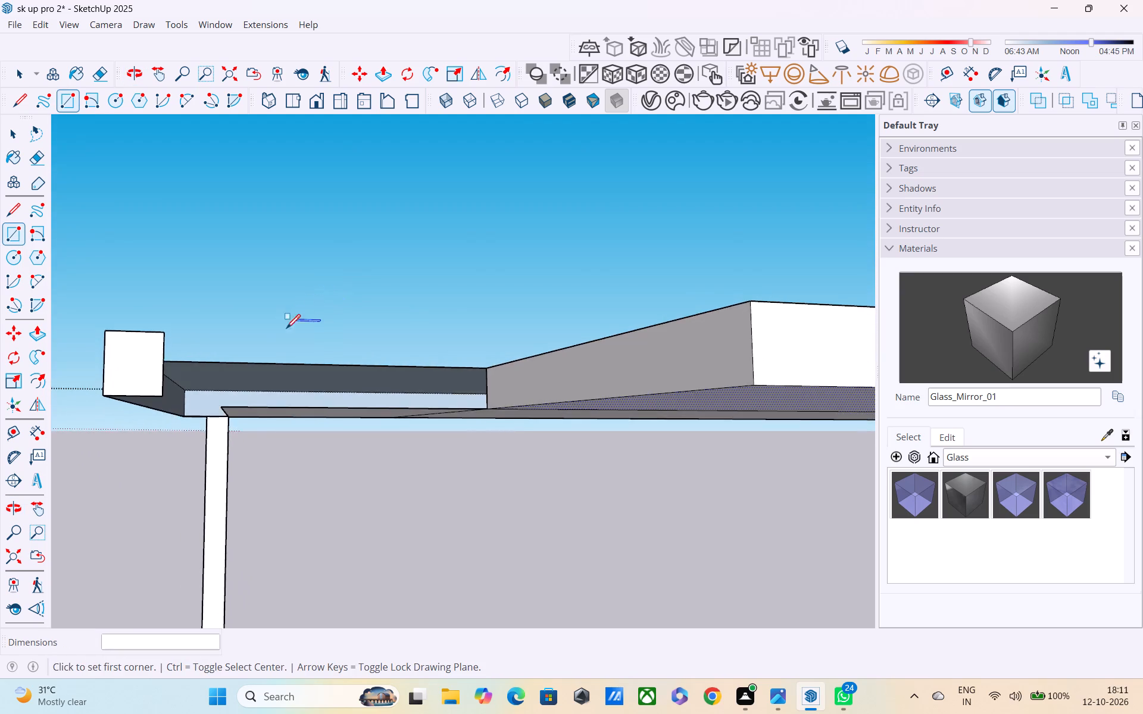
{"action": "scroll", "coordinate": [280, 334], "scroll_direction": "down", "scroll_amount": 4}
{"action": "scroll", "coordinate": [236, 368], "scroll_direction": "up", "scroll_amount": 5}
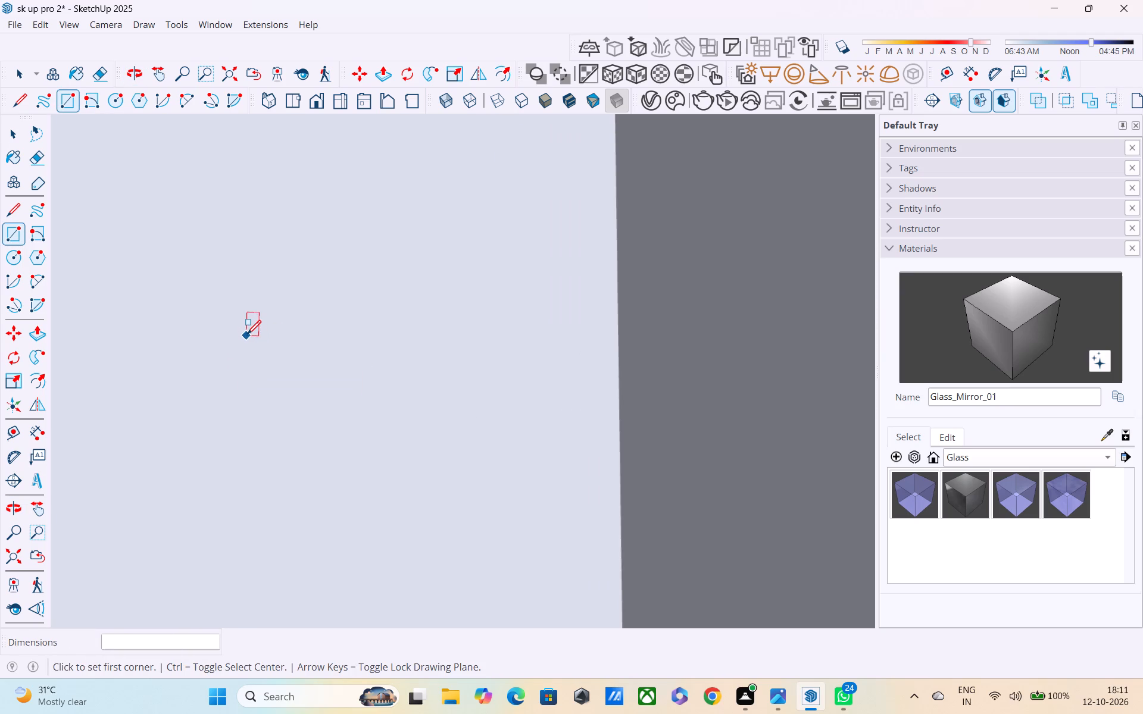
Draw a rectangle about 18' by 10 1/4" along the underside of the copied slab's projecting edge beam, from the column to the beam end.
{"action": "left_click", "coordinate": [21, 562]}
{"action": "middle_click_drag", "start_coordinate": [271, 488], "coordinate": [558, 487]}
{"action": "scroll", "coordinate": [604, 487], "scroll_direction": "down", "scroll_amount": 1}
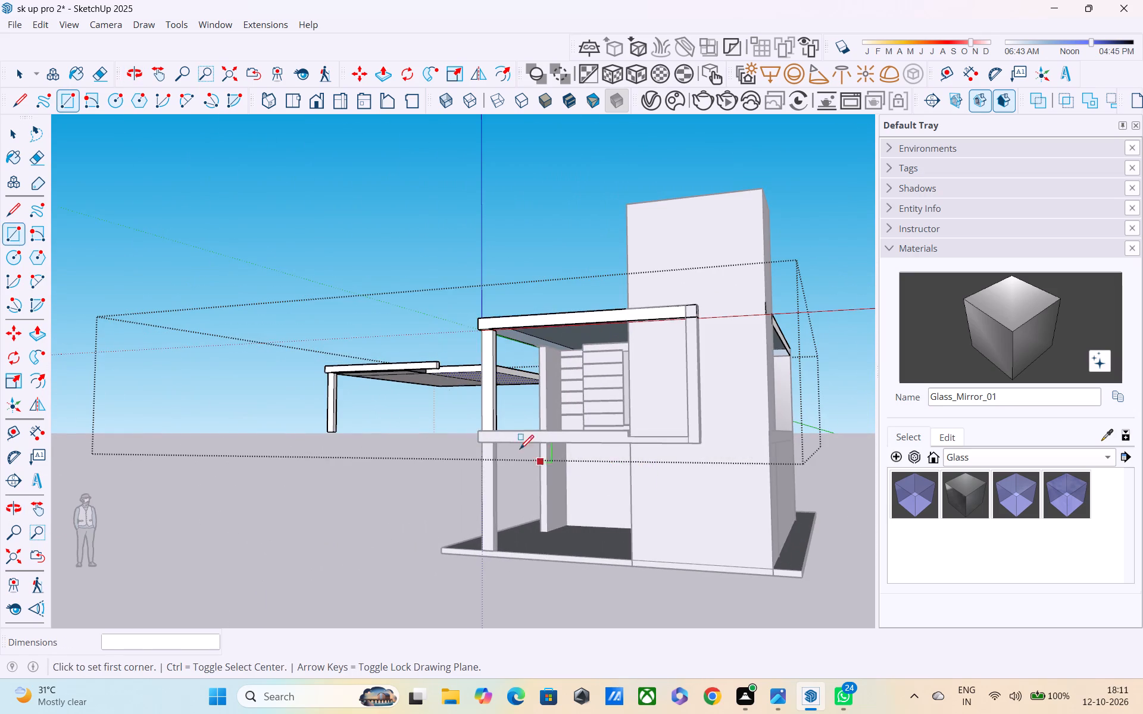
{"action": "middle_click_drag", "start_coordinate": [403, 382], "coordinate": [631, 328]}
{"action": "scroll", "coordinate": [185, 386], "scroll_direction": "down", "scroll_amount": 2}
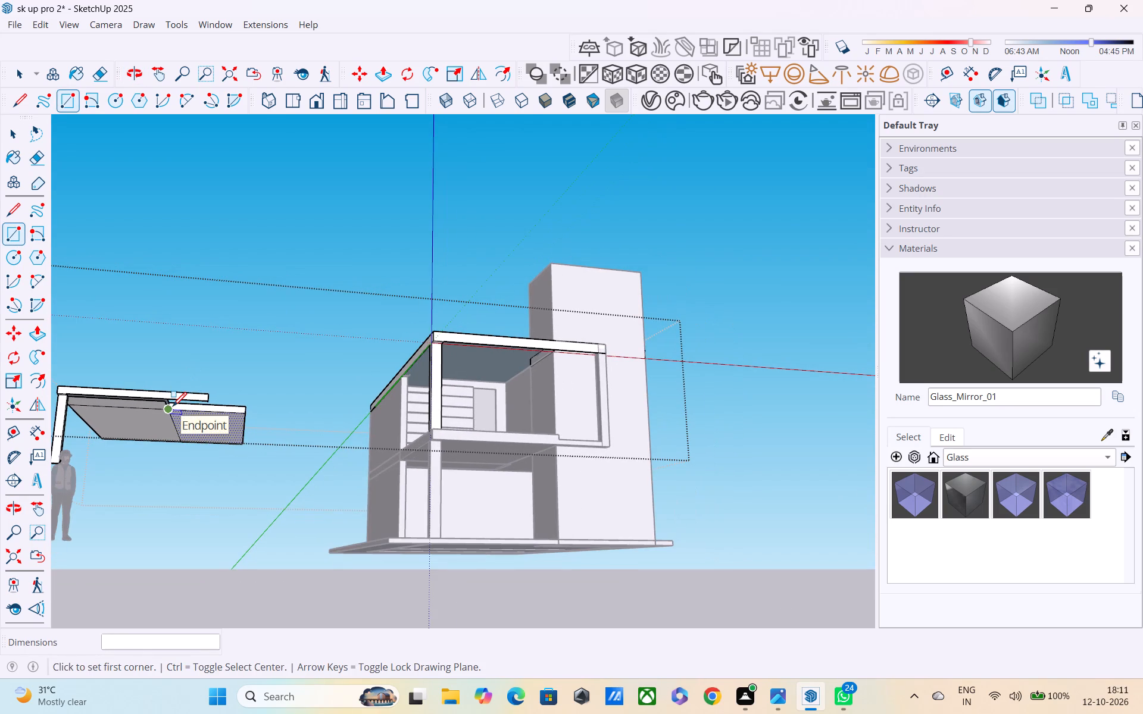
{"action": "middle_click_drag", "start_coordinate": [178, 397], "coordinate": [368, 302], "text": "shift"}
{"action": "scroll", "coordinate": [254, 310], "scroll_direction": "up", "scroll_amount": 10, "text": "shift"}
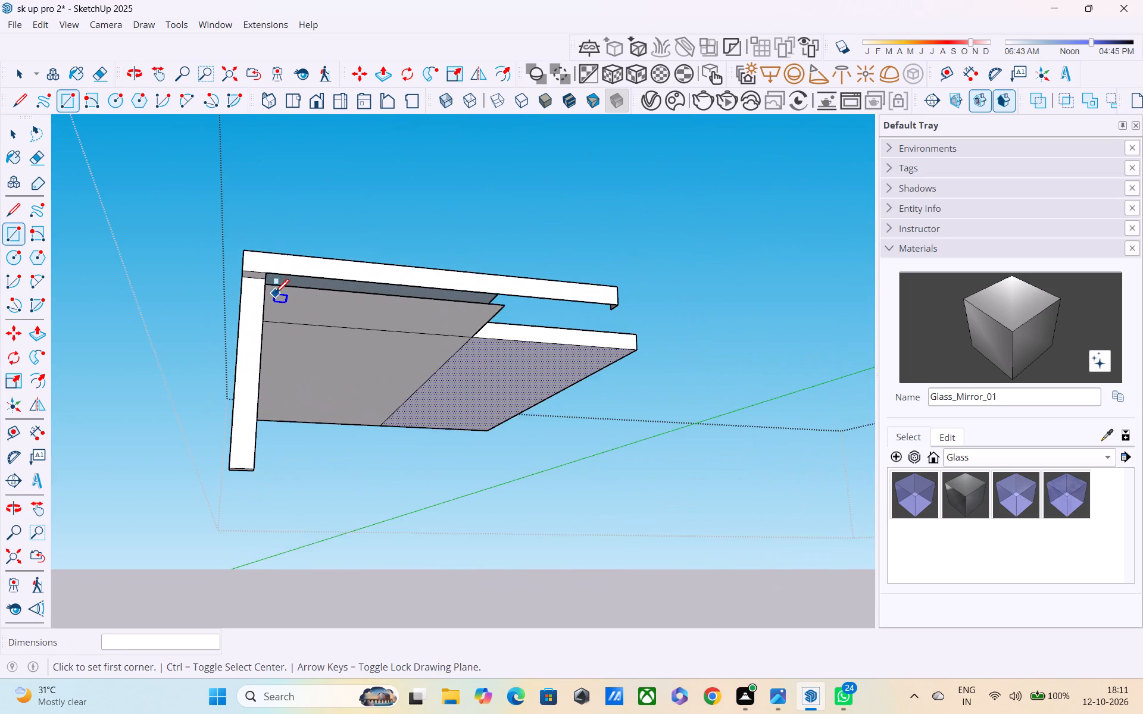
{"action": "scroll", "coordinate": [271, 284], "scroll_direction": "up", "scroll_amount": 1, "text": "shift"}
{"action": "middle_click_drag", "start_coordinate": [270, 283], "coordinate": [450, 273], "text": "shift"}
{"action": "scroll", "coordinate": [450, 273], "scroll_direction": "up", "scroll_amount": 8, "text": "shift"}
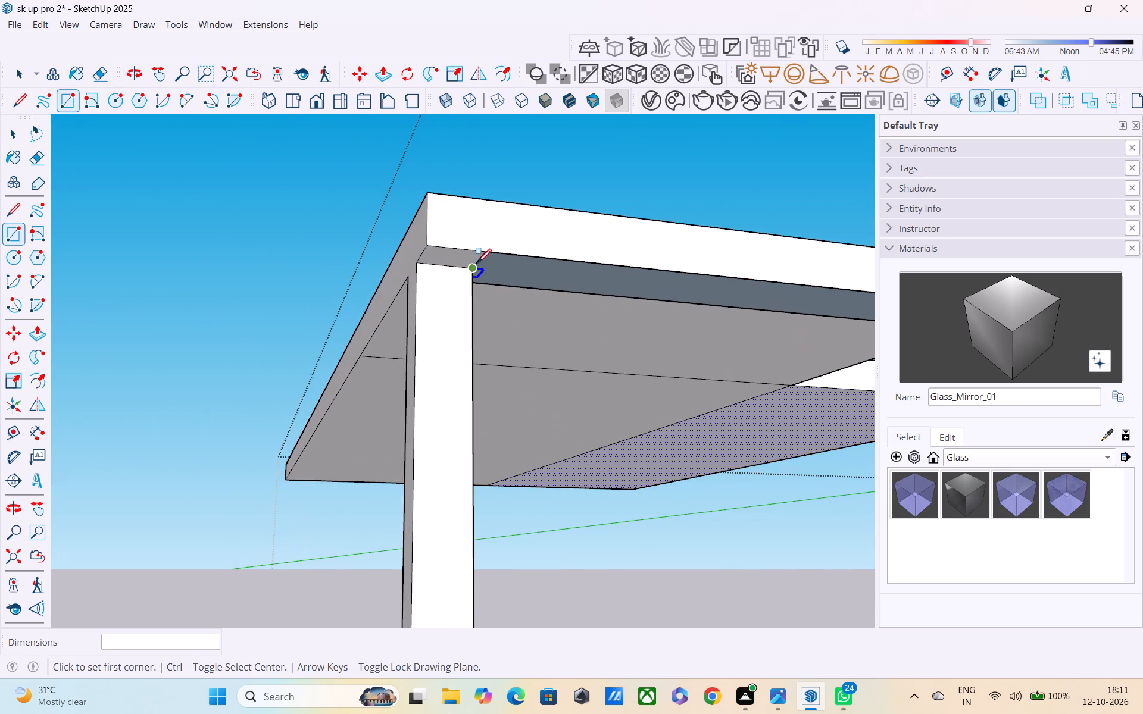
{"action": "middle_click_drag", "start_coordinate": [478, 264], "coordinate": [362, 195], "text": "shift"}
{"action": "scroll", "coordinate": [364, 195], "scroll_direction": "up", "scroll_amount": 1, "text": "shift"}
{"action": "middle_click_drag", "start_coordinate": [358, 215], "coordinate": [342, 212], "text": "shift"}
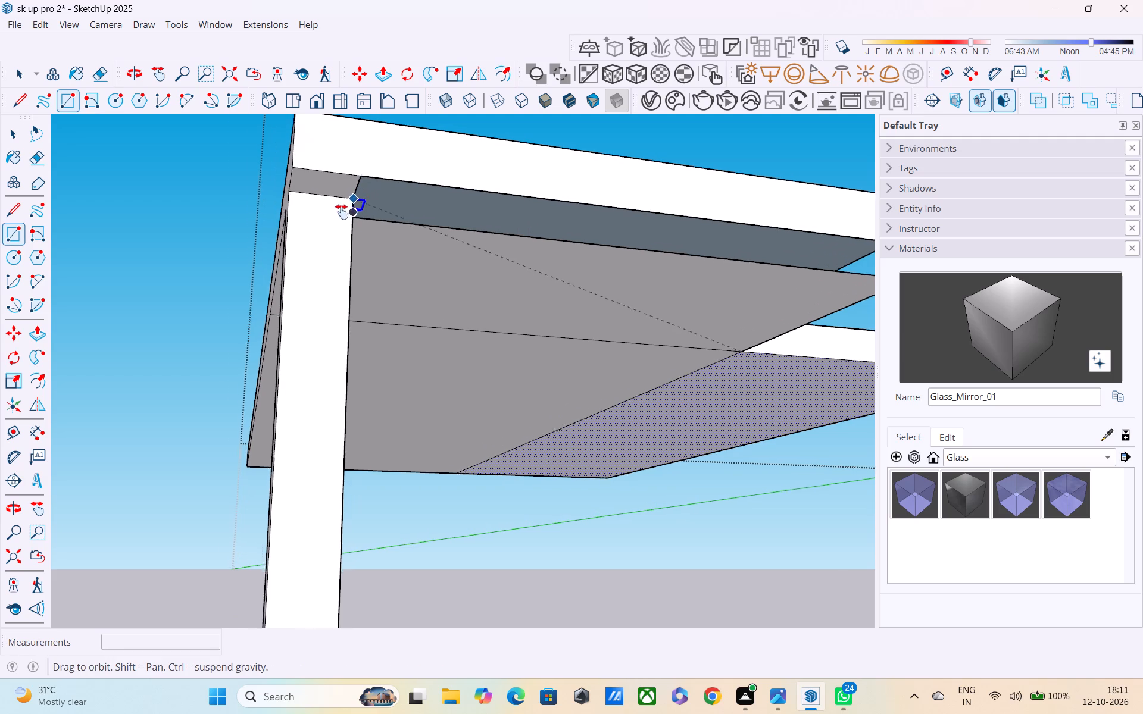
{"action": "middle_click_drag", "start_coordinate": [342, 212], "coordinate": [214, 208], "text": "shift"}
{"action": "middle_click_drag", "start_coordinate": [327, 236], "coordinate": [87, 161], "text": "shift"}
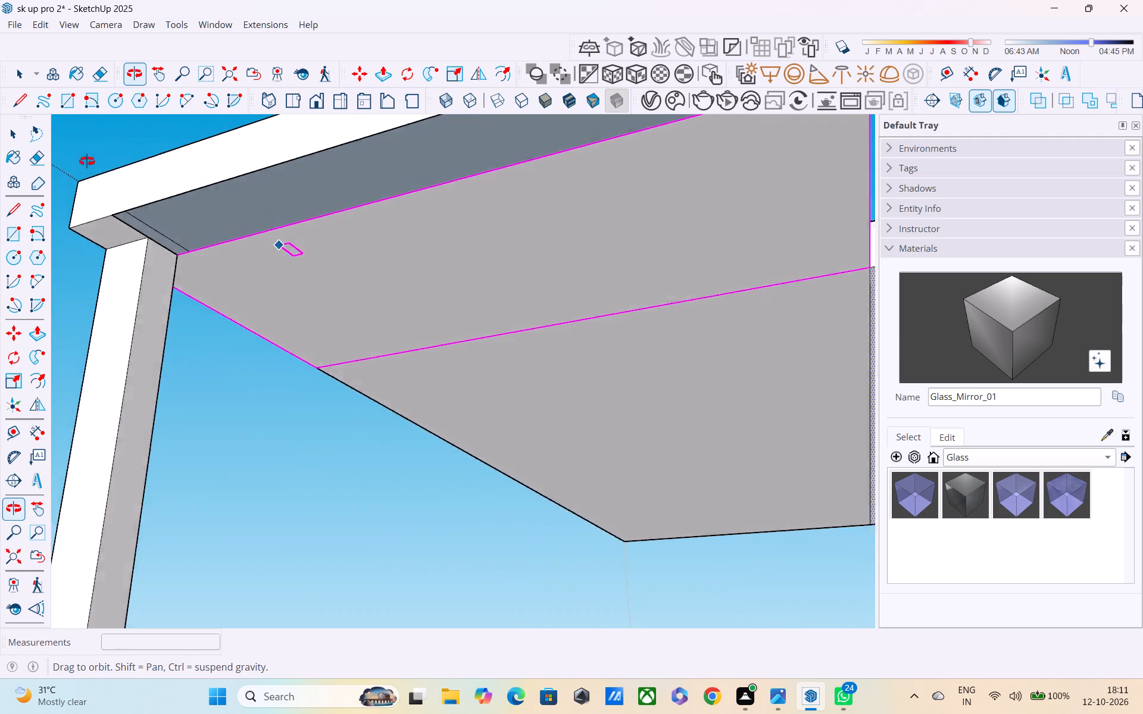
{"action": "middle_click_drag", "start_coordinate": [87, 161], "coordinate": [87, 182], "text": "shift"}
{"action": "scroll", "coordinate": [114, 239], "scroll_direction": "up", "scroll_amount": 2}
{"action": "left_click", "coordinate": [113, 220]}
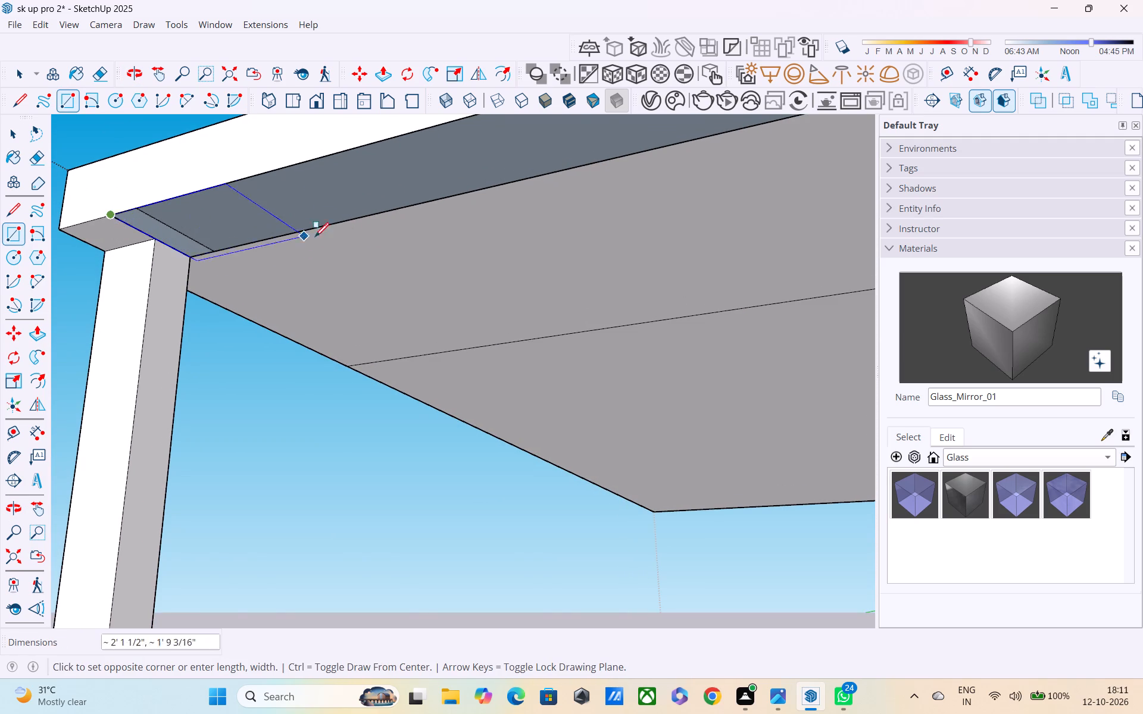
{"action": "scroll", "coordinate": [397, 240], "scroll_direction": "down", "scroll_amount": 4}
{"action": "scroll", "coordinate": [615, 240], "scroll_direction": "down", "scroll_amount": 3}
{"action": "scroll", "coordinate": [684, 216], "scroll_direction": "down", "scroll_amount": 6}
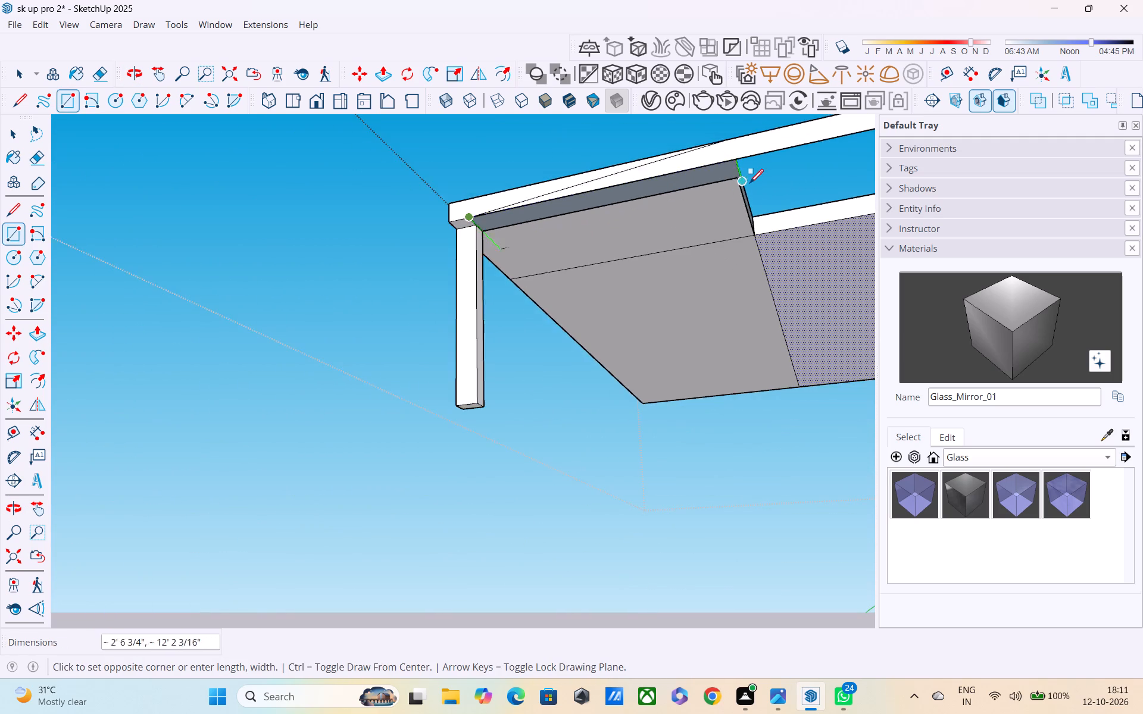
{"action": "scroll", "coordinate": [754, 183], "scroll_direction": "down", "scroll_amount": 3}
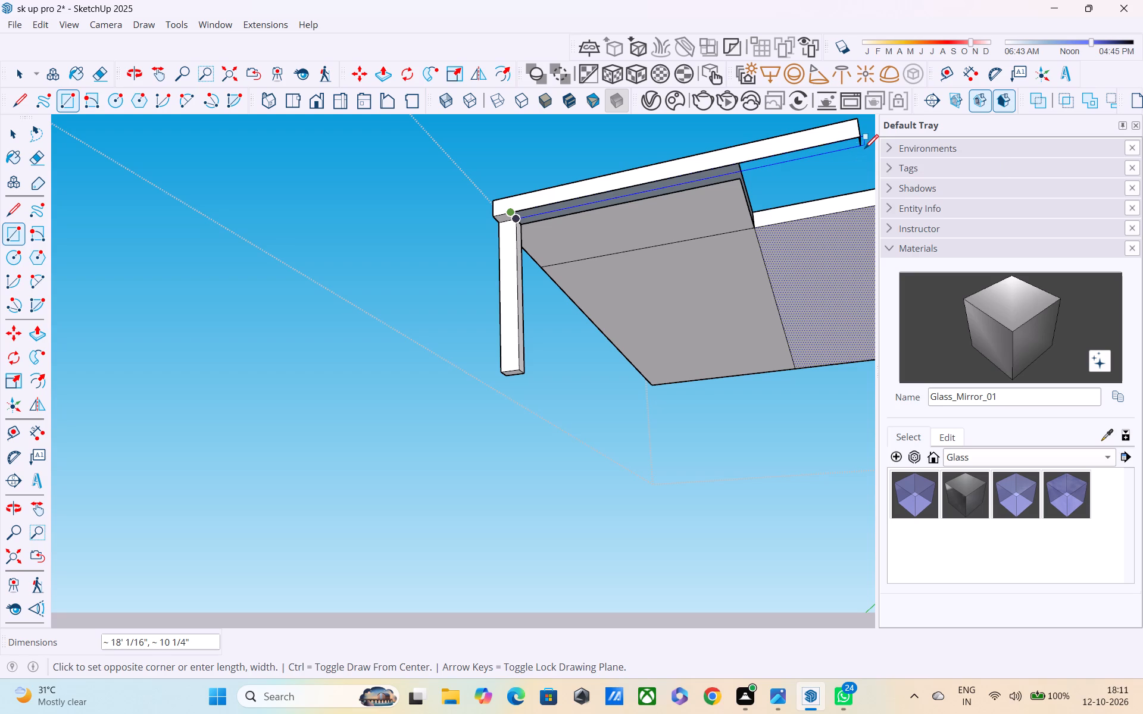
{"action": "left_click", "coordinate": [864, 150]}
Draw a rectangle about 5' 7 7/8" by 10 1/4" over the open top of the beam projecting beside the copied slab's notch.
{"action": "middle_click_drag", "start_coordinate": [794, 174], "coordinate": [536, 246]}
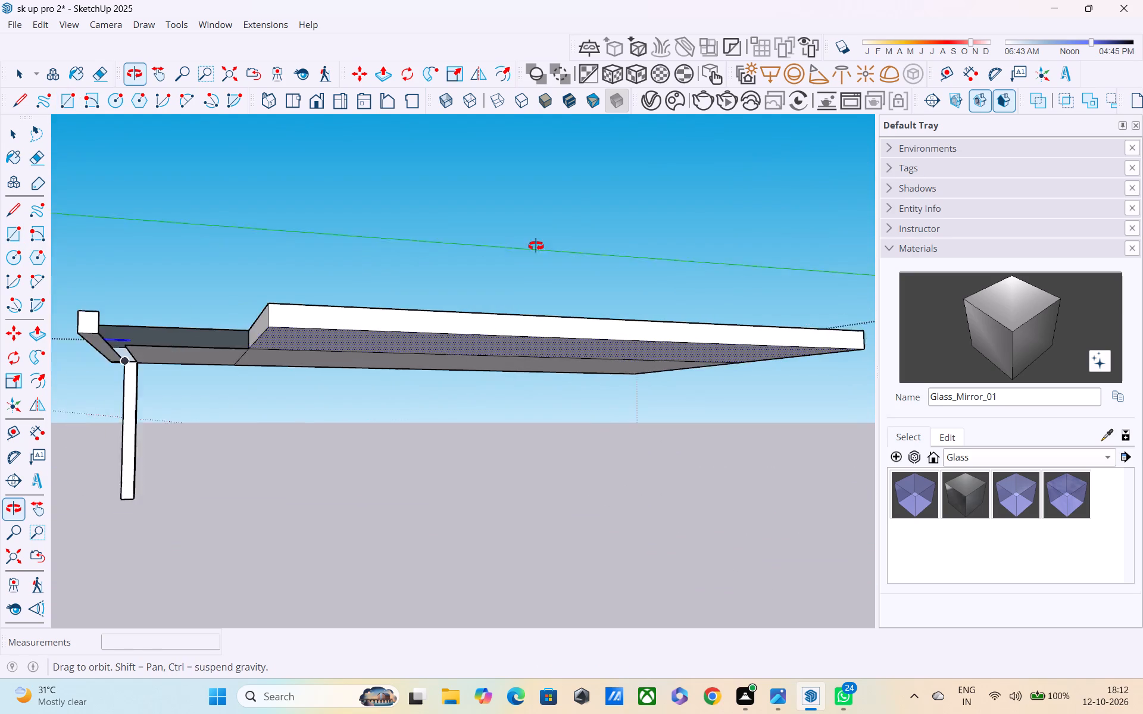
{"action": "middle_click_drag", "start_coordinate": [536, 246], "coordinate": [539, 237]}
{"action": "middle_click_drag", "start_coordinate": [152, 292], "coordinate": [136, 396]}
{"action": "scroll", "coordinate": [124, 364], "scroll_direction": "up", "scroll_amount": 2}
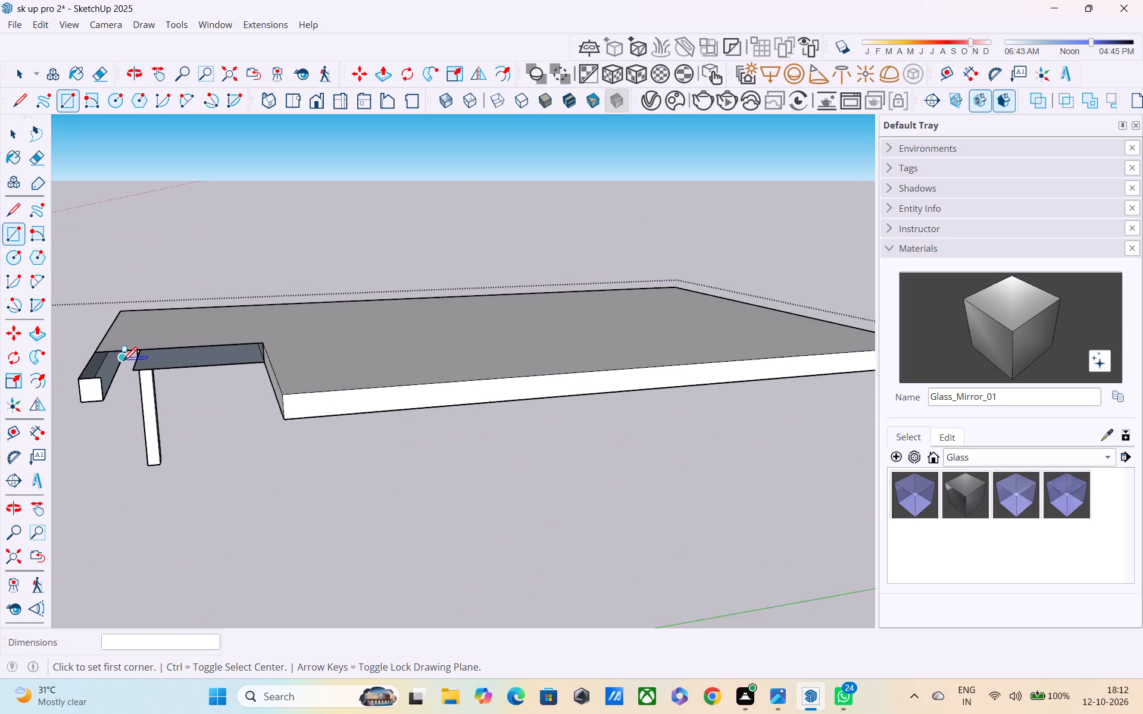
{"action": "left_click", "coordinate": [95, 349]}
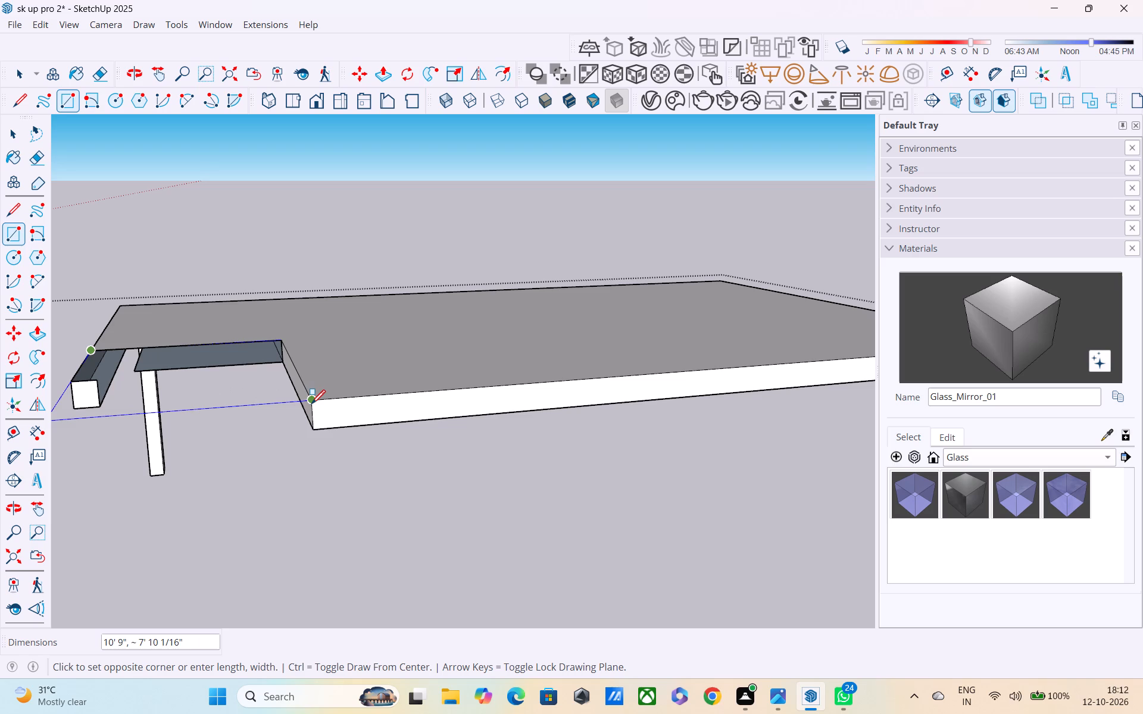
{"action": "left_click", "coordinate": [100, 387]}
Examine the copied slab's projecting beam and notch from above and from several sides for remaining openings.
{"action": "middle_click_drag", "start_coordinate": [133, 385], "coordinate": [83, 418]}
{"action": "scroll", "coordinate": [83, 418], "scroll_direction": "down", "scroll_amount": 4}
{"action": "middle_click_drag", "start_coordinate": [123, 409], "coordinate": [347, 408]}
{"action": "middle_click_drag", "start_coordinate": [349, 441], "coordinate": [307, 347]}
{"action": "middle_click_drag", "start_coordinate": [307, 353], "coordinate": [333, 468]}
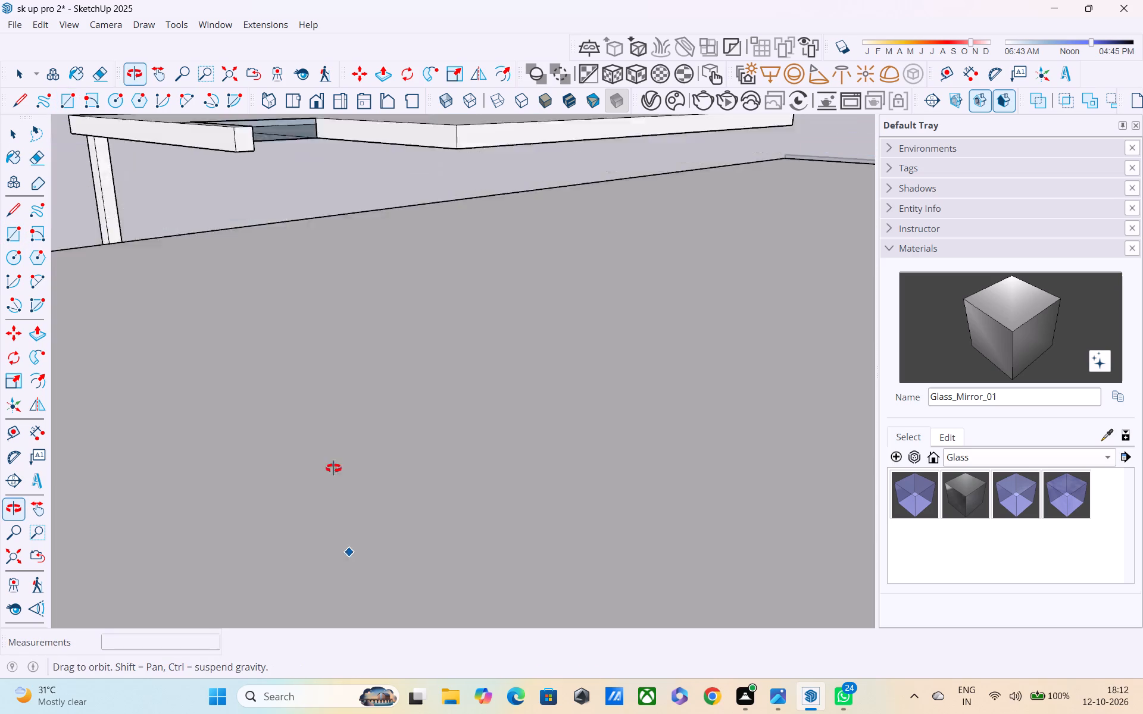
{"action": "middle_click_drag", "start_coordinate": [333, 468], "coordinate": [379, 515]}
{"action": "scroll", "coordinate": [275, 317], "scroll_direction": "down", "scroll_amount": 5}
{"action": "scroll", "coordinate": [249, 262], "scroll_direction": "down", "scroll_amount": 2}
{"action": "middle_click_drag", "start_coordinate": [208, 212], "coordinate": [206, 176]}
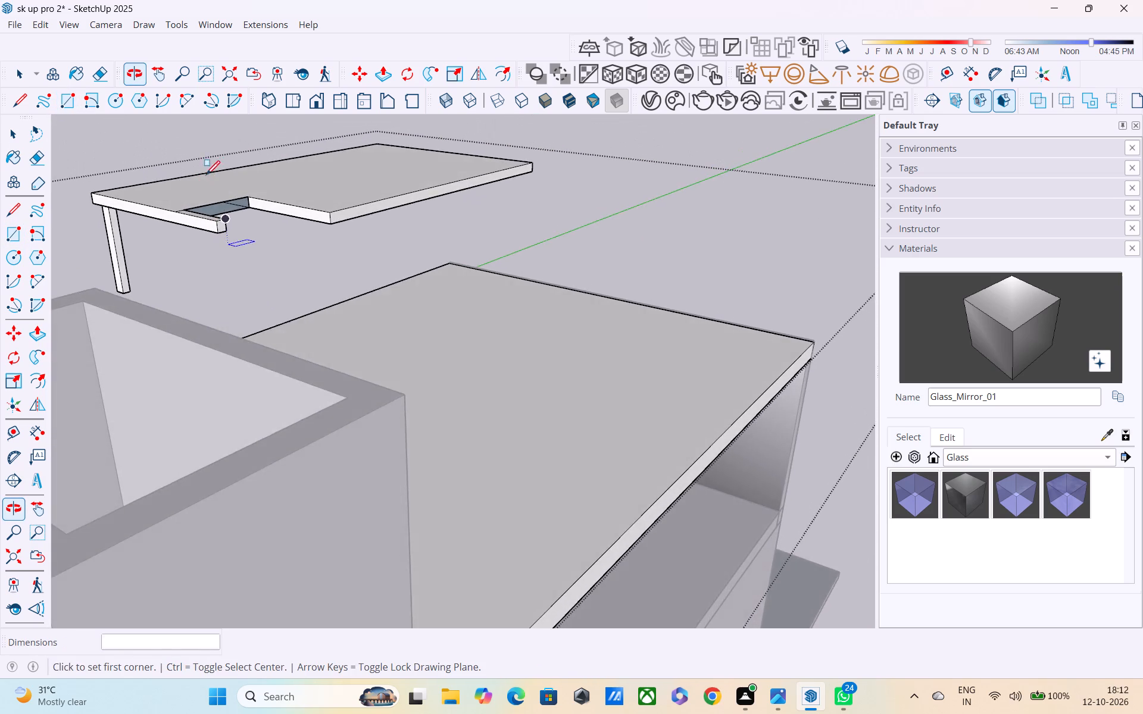
{"action": "scroll", "coordinate": [204, 212], "scroll_direction": "up", "scroll_amount": 12}
{"action": "middle_click_drag", "start_coordinate": [297, 216], "coordinate": [202, 214]}
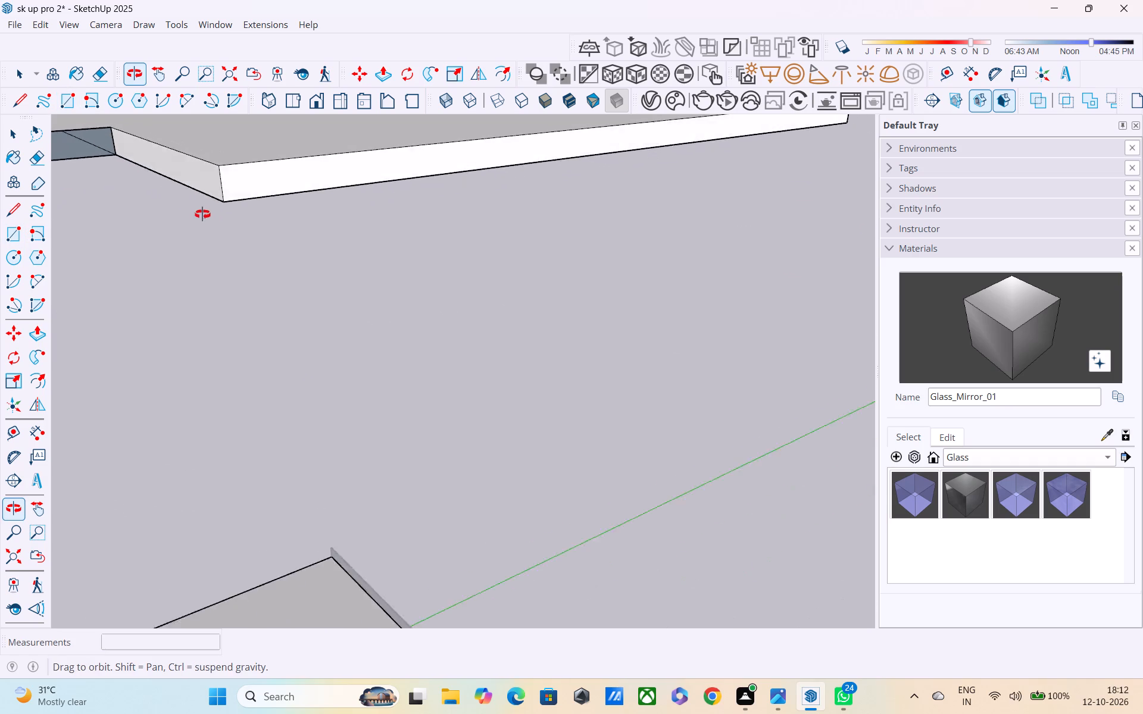
{"action": "middle_click_drag", "start_coordinate": [202, 214], "coordinate": [271, 223]}
{"action": "middle_click_drag", "start_coordinate": [267, 216], "coordinate": [412, 171], "text": "shift"}
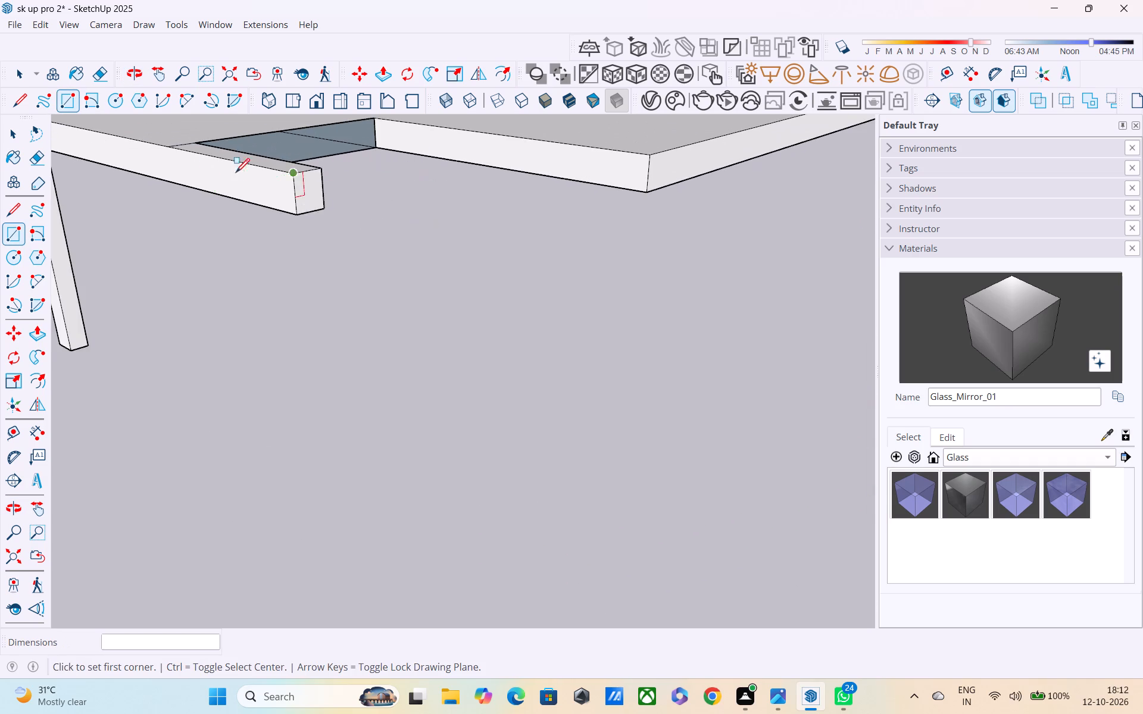
{"action": "scroll", "coordinate": [202, 173], "scroll_direction": "up", "scroll_amount": 4}
{"action": "scroll", "coordinate": [411, 172], "scroll_direction": "up", "scroll_amount": 1}
{"action": "middle_click_drag", "start_coordinate": [411, 171], "coordinate": [316, 174]}
{"action": "middle_click_drag", "start_coordinate": [272, 192], "coordinate": [321, 196]}
{"action": "scroll", "coordinate": [304, 195], "scroll_direction": "down", "scroll_amount": 4}
{"action": "middle_click_drag", "start_coordinate": [321, 196], "coordinate": [360, 201]}
{"action": "scroll", "coordinate": [351, 205], "scroll_direction": "down", "scroll_amount": 6}
Draw a rectangle across the open strip of the copied slab's underside beside the column, between the edge beam and the existing underside face.
{"action": "middle_click_drag", "start_coordinate": [244, 214], "coordinate": [71, 207]}
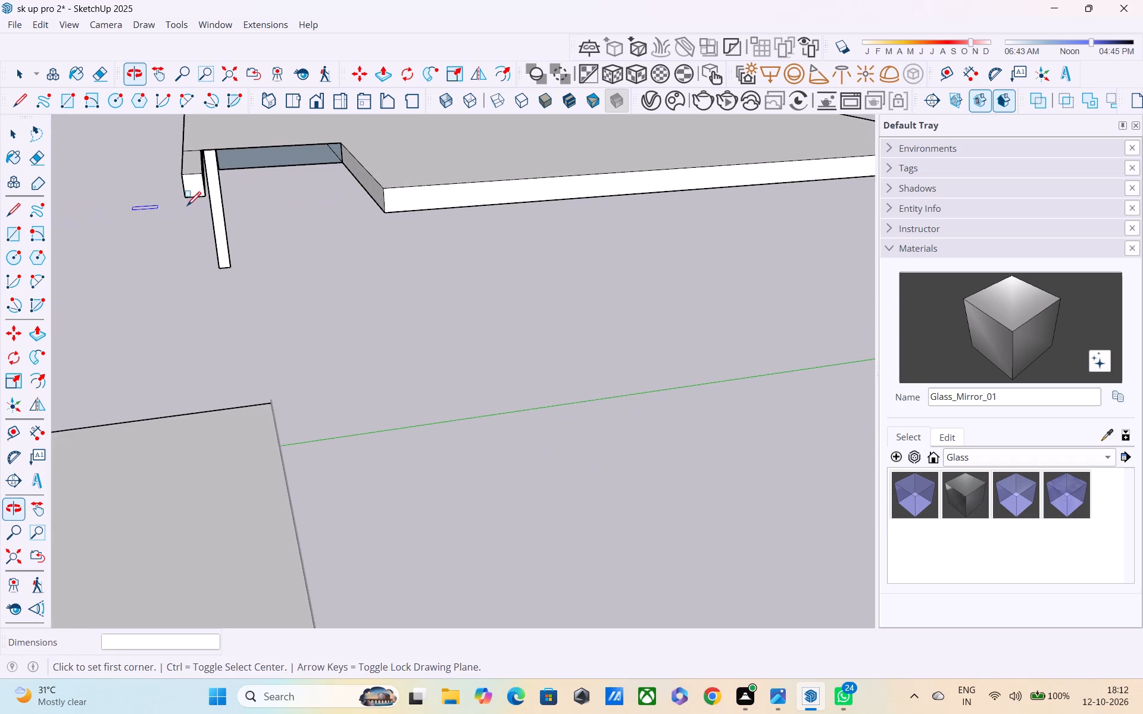
{"action": "middle_click_drag", "start_coordinate": [277, 206], "coordinate": [226, 146]}
{"action": "middle_click_drag", "start_coordinate": [261, 231], "coordinate": [286, 223]}
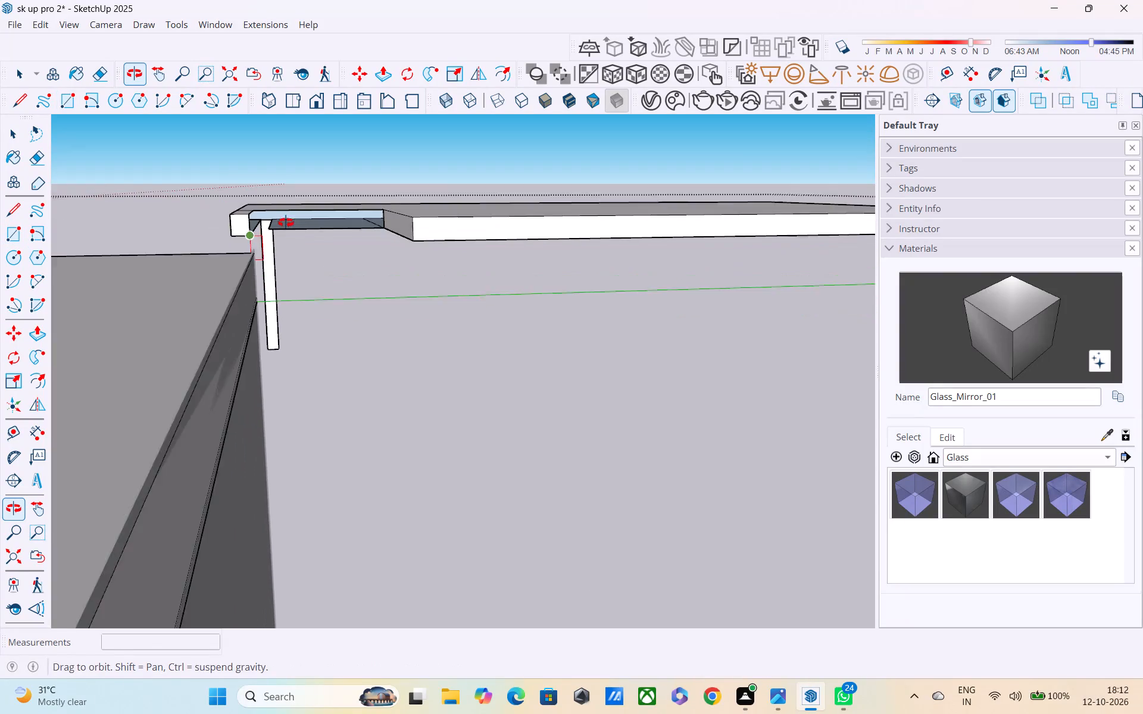
{"action": "middle_click_drag", "start_coordinate": [286, 223], "coordinate": [286, 223]}
{"action": "scroll", "coordinate": [286, 223], "scroll_direction": "up", "scroll_amount": 14}
{"action": "scroll", "coordinate": [230, 194], "scroll_direction": "up", "scroll_amount": 2}
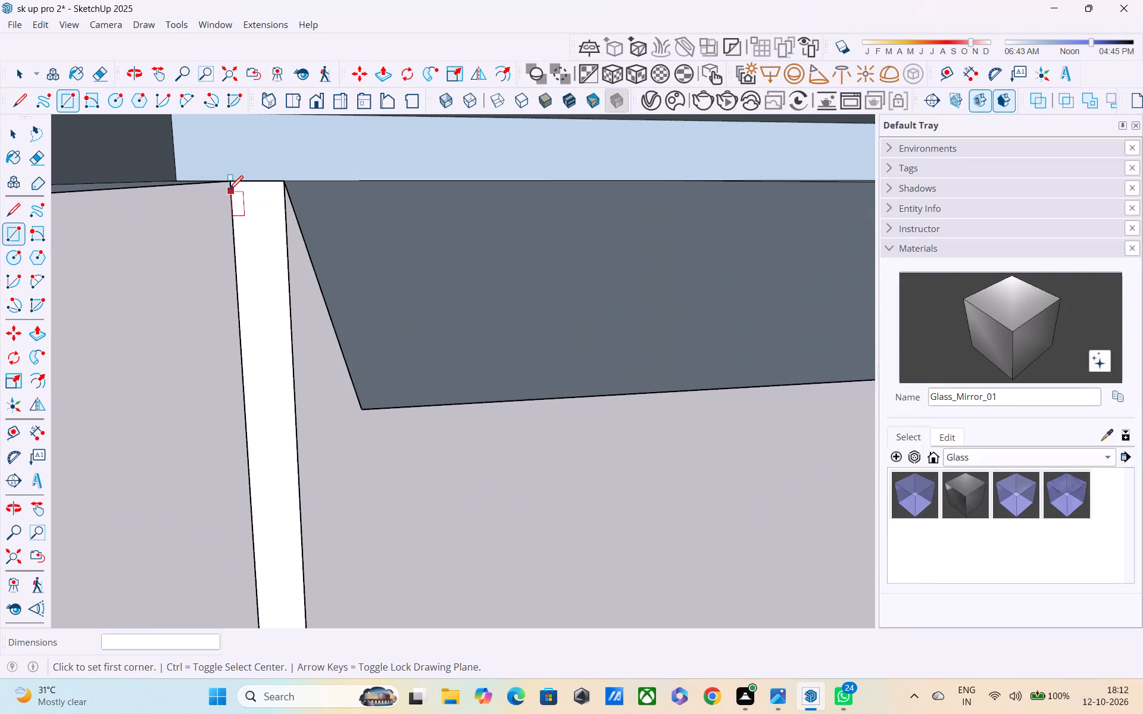
{"action": "left_click", "coordinate": [228, 187]}
{"action": "scroll", "coordinate": [333, 330], "scroll_direction": "down", "scroll_amount": 5}
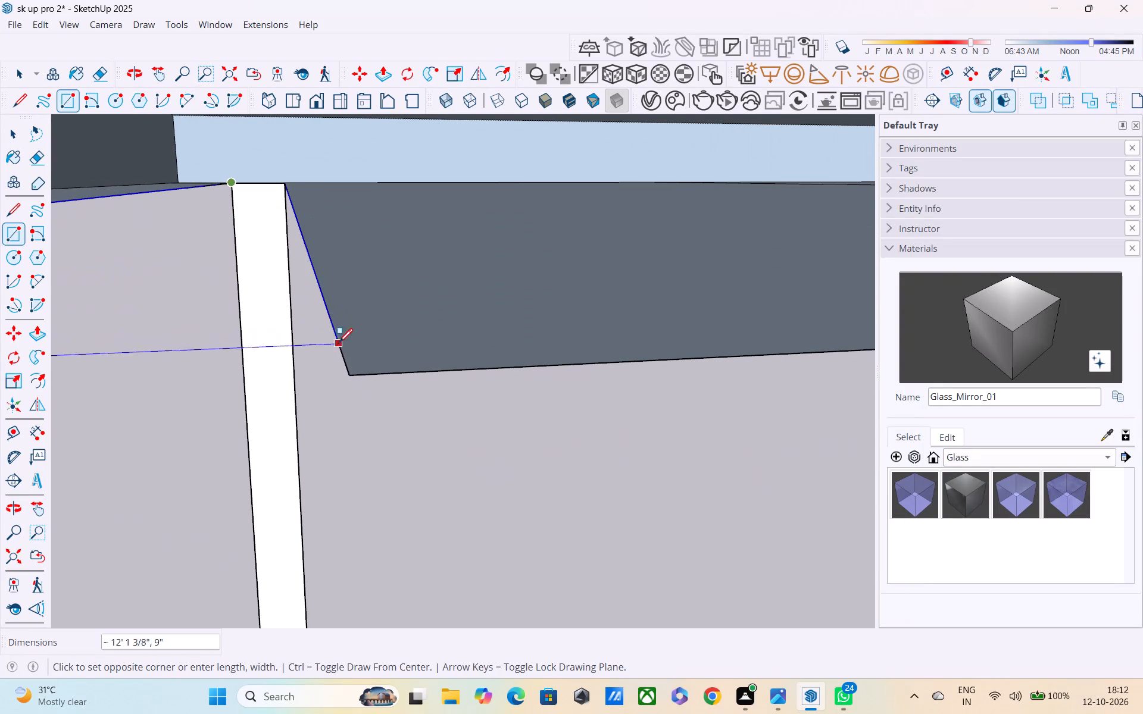
{"action": "left_click", "coordinate": [348, 368]}
Draw a 1' by 7' vertical rectangle to close the open inner side of the copied slab's notch, above the column.
{"action": "scroll", "coordinate": [349, 375], "scroll_direction": "down", "scroll_amount": 7}
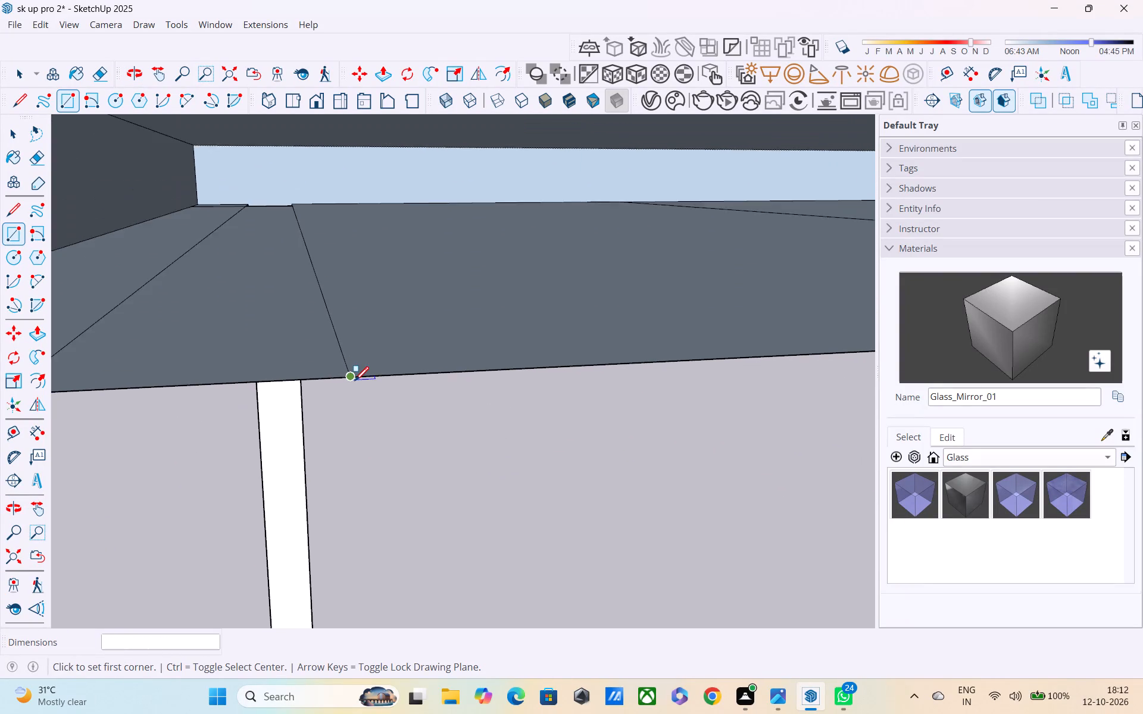
{"action": "scroll", "coordinate": [355, 382], "scroll_direction": "down", "scroll_amount": 5}
{"action": "middle_click_drag", "start_coordinate": [357, 390], "coordinate": [288, 368]}
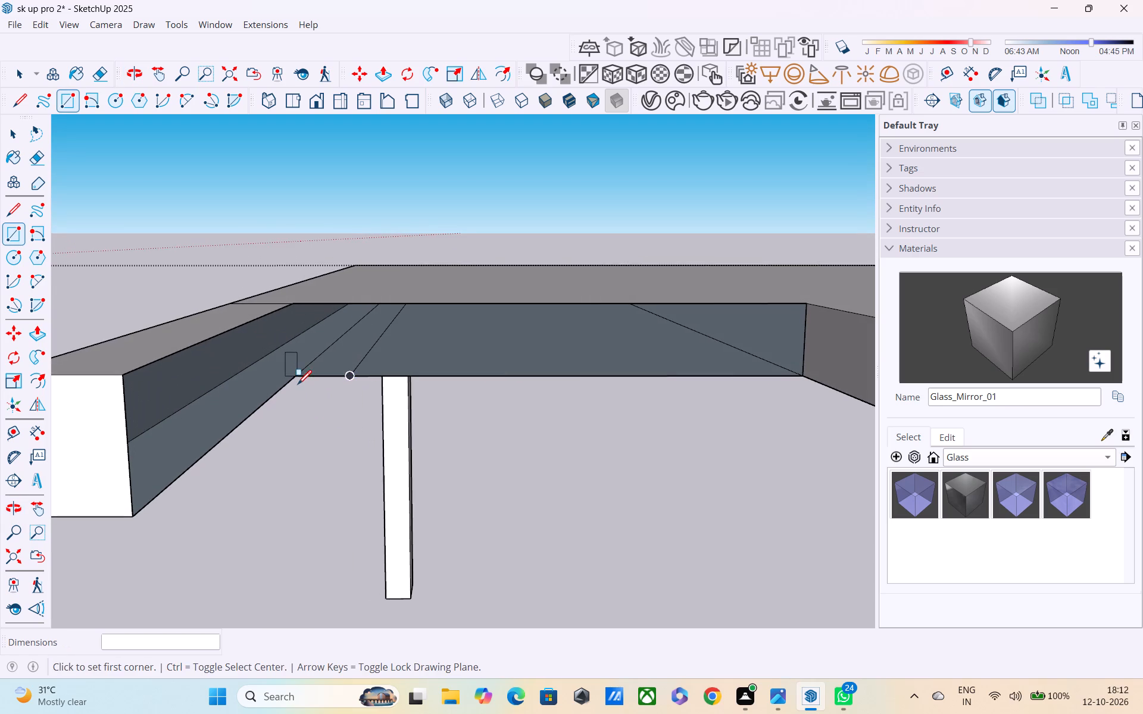
{"action": "scroll", "coordinate": [312, 382], "scroll_direction": "down", "scroll_amount": 4}
{"action": "scroll", "coordinate": [382, 392], "scroll_direction": "down", "scroll_amount": 3}
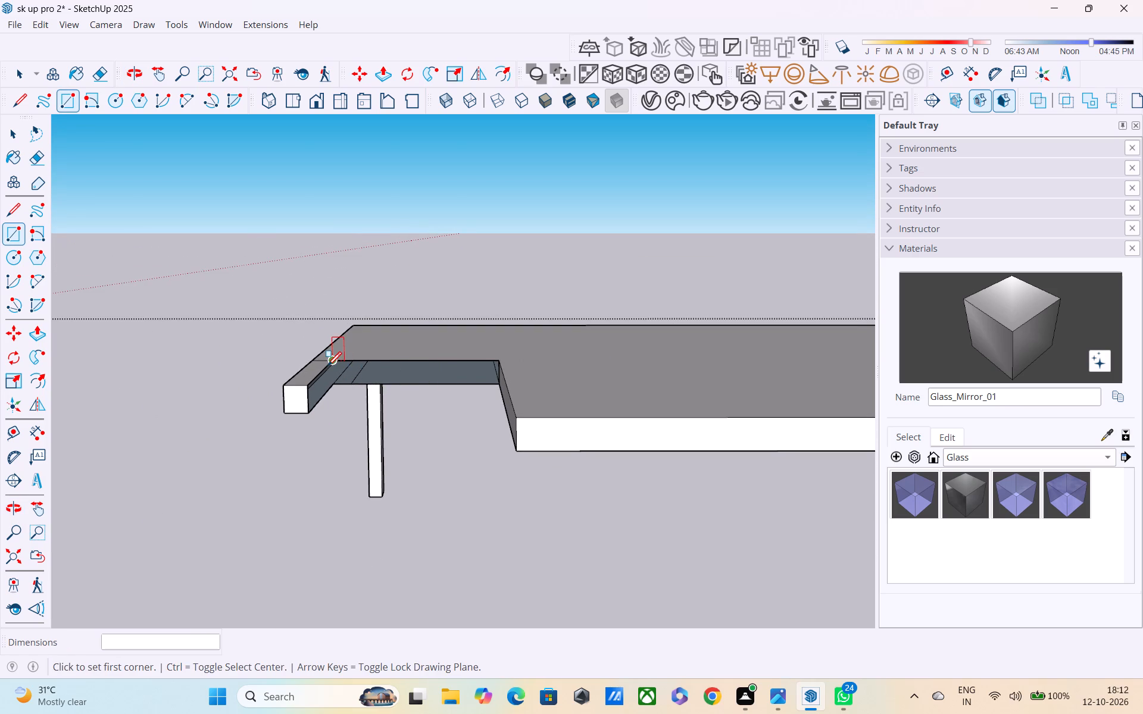
{"action": "left_click", "coordinate": [327, 367]}
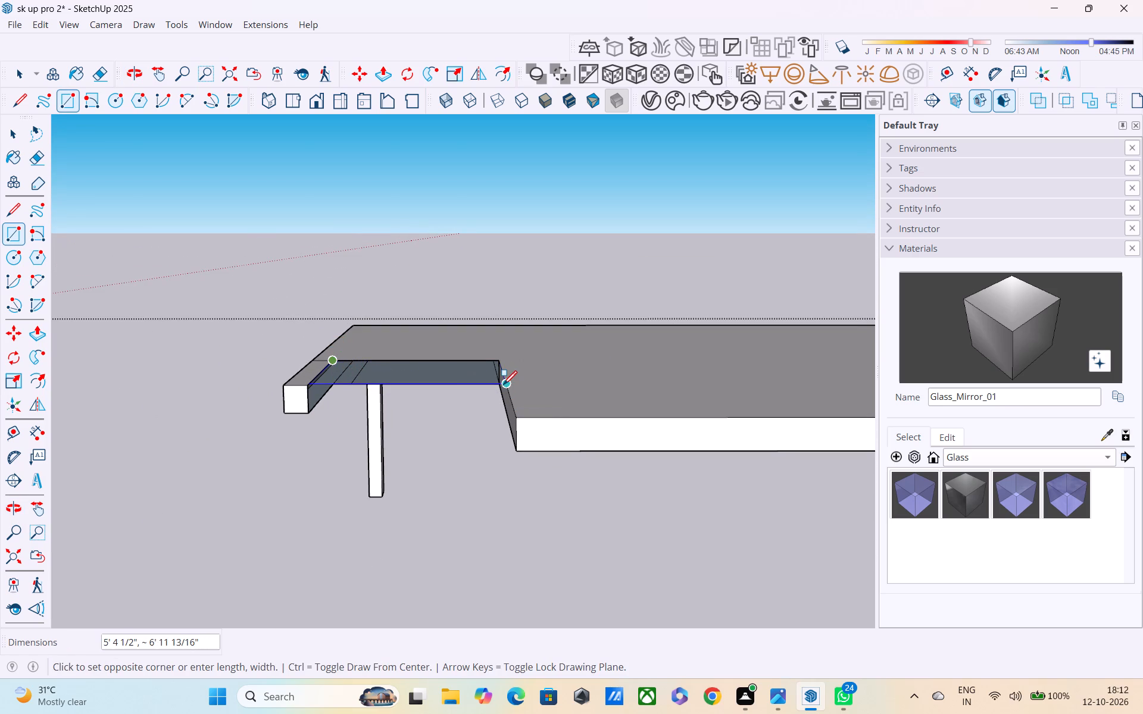
{"action": "left_click", "coordinate": [499, 387]}
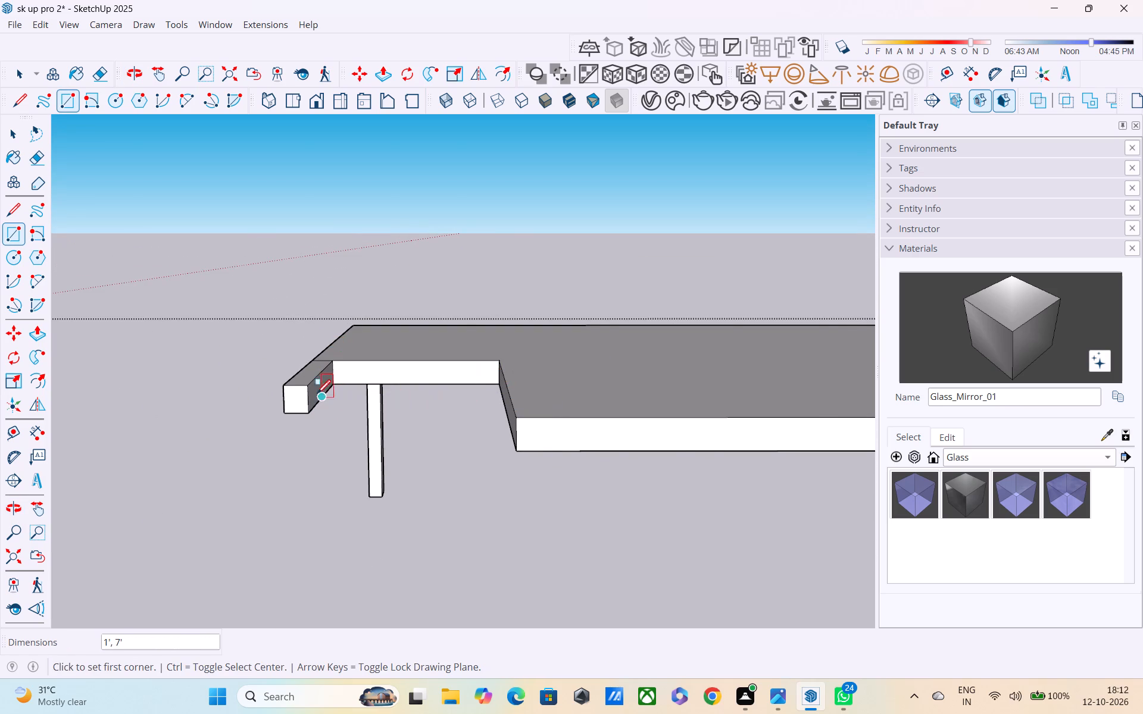
Erase the short edge separating the projecting beam's top face from the copied slab's top face at the notch.
{"action": "middle_click_drag", "start_coordinate": [314, 395], "coordinate": [132, 389]}
{"action": "scroll", "coordinate": [401, 386], "scroll_direction": "down", "scroll_amount": 2}
{"action": "middle_click_drag", "start_coordinate": [392, 395], "coordinate": [445, 477]}
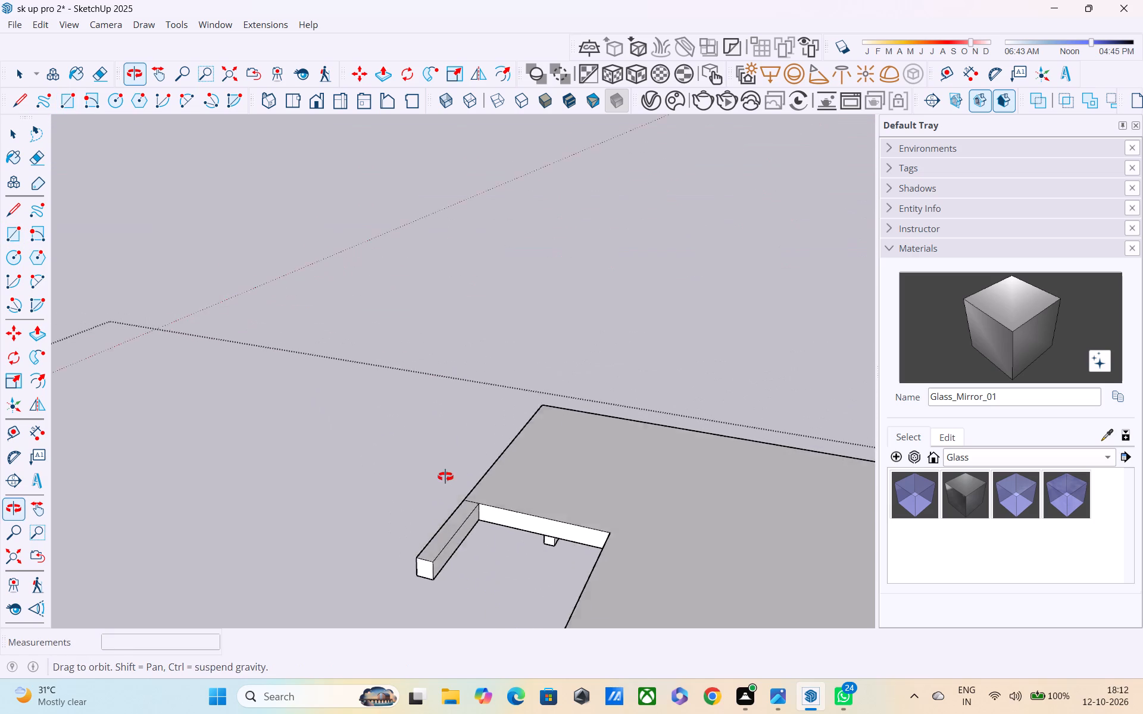
{"action": "middle_click_drag", "start_coordinate": [445, 477], "coordinate": [450, 480]}
{"action": "key", "text": "Escape"}
{"action": "key", "text": "Escape"}
{"action": "key", "text": "e"}
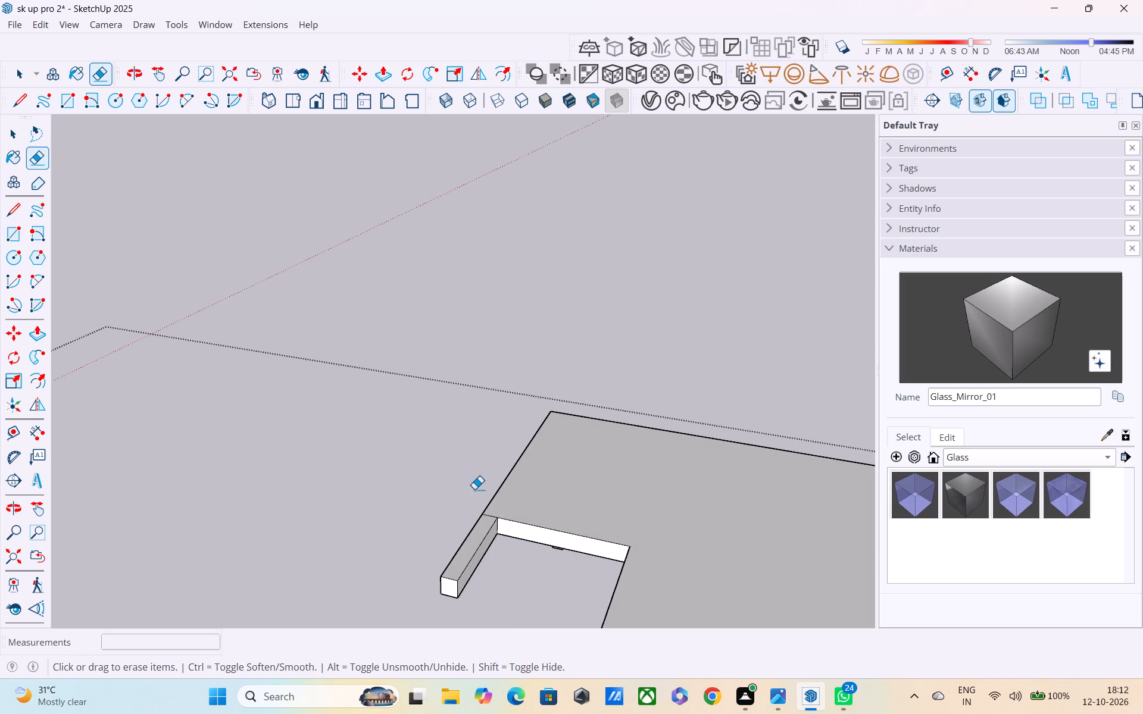
{"action": "scroll", "coordinate": [482, 531], "scroll_direction": "up", "scroll_amount": 6}
{"action": "left_click", "coordinate": [496, 505]}
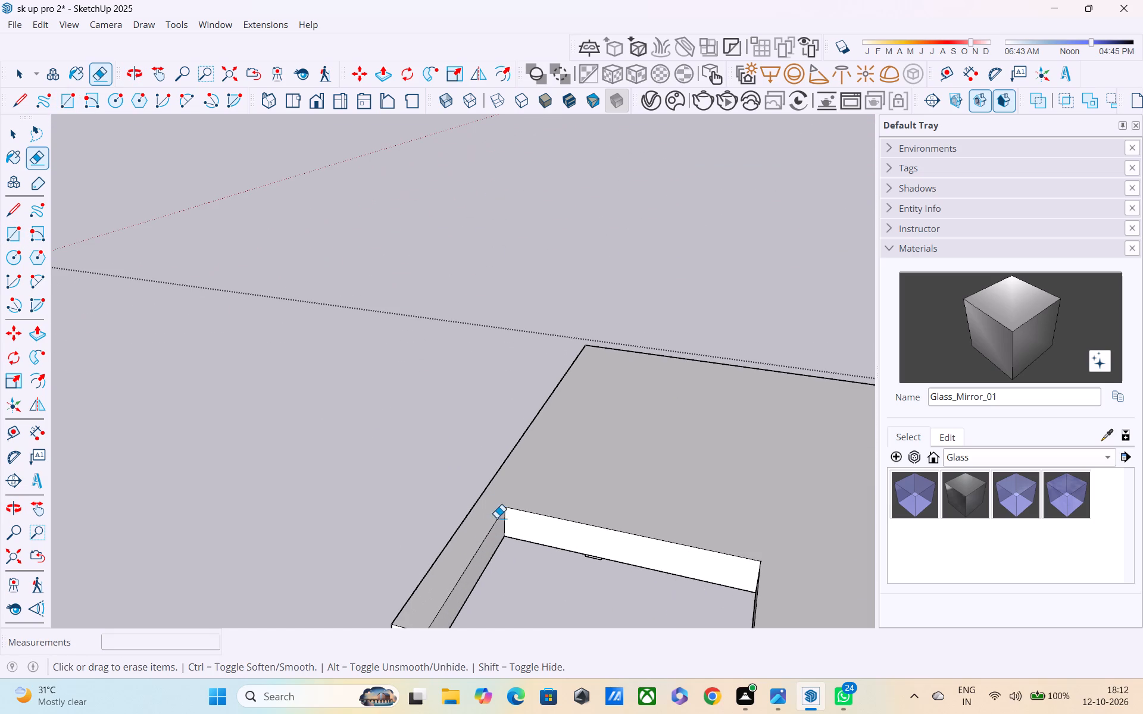
Erase the two dividing edges on the copied slab's underside that extend from the notch's inner corner.
{"action": "middle_click_drag", "start_coordinate": [482, 516], "coordinate": [445, 337]}
{"action": "middle_click_drag", "start_coordinate": [468, 609], "coordinate": [661, 553]}
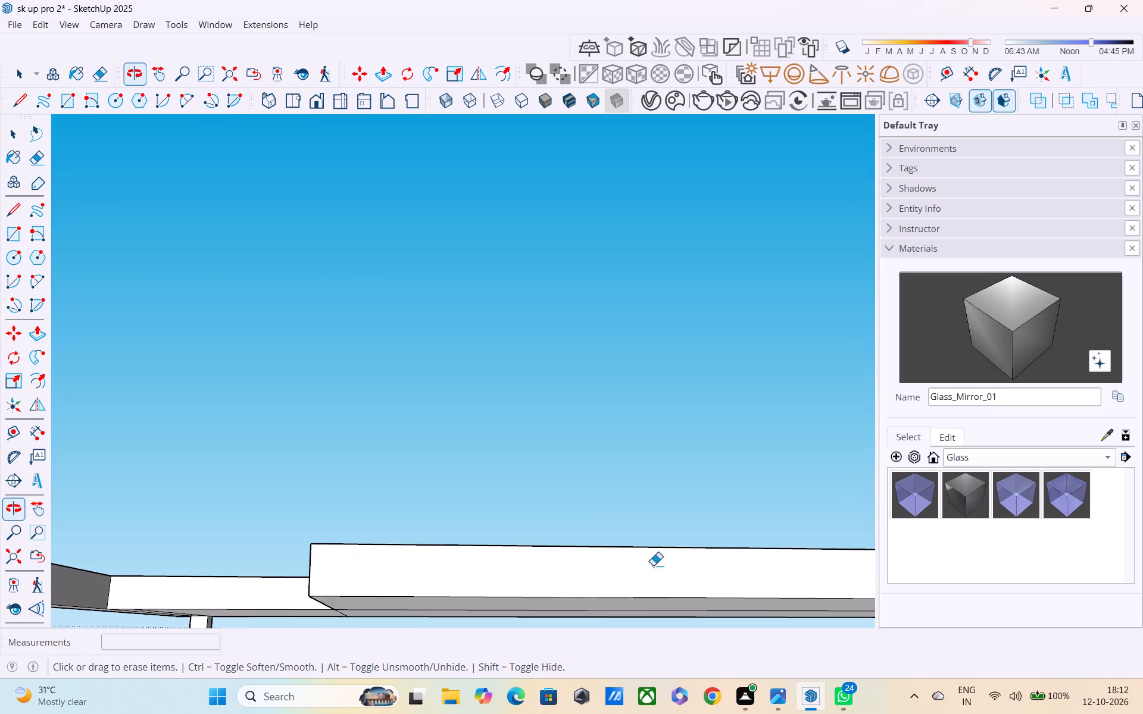
{"action": "scroll", "coordinate": [605, 574], "scroll_direction": "down", "scroll_amount": 6}
{"action": "scroll", "coordinate": [360, 602], "scroll_direction": "down", "scroll_amount": 1}
{"action": "middle_click_drag", "start_coordinate": [360, 593], "coordinate": [360, 537]}
{"action": "scroll", "coordinate": [360, 534], "scroll_direction": "down", "scroll_amount": 2}
{"action": "middle_click_drag", "start_coordinate": [368, 599], "coordinate": [369, 561], "text": "shift"}
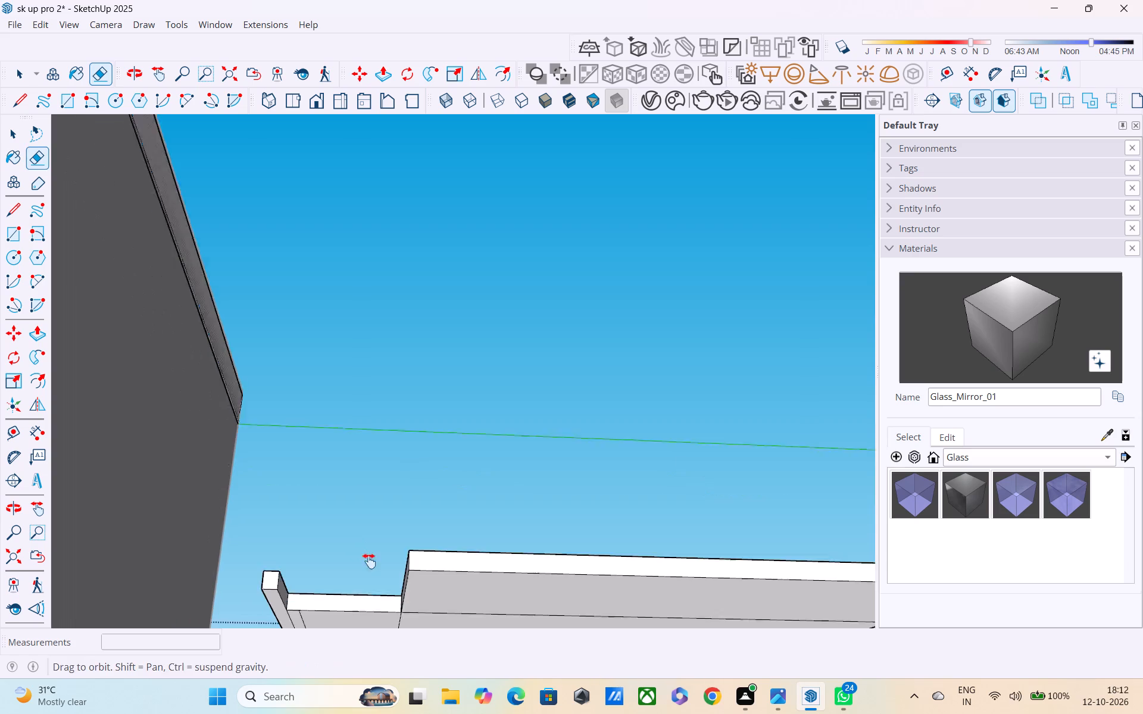
{"action": "middle_click_drag", "start_coordinate": [369, 561], "coordinate": [382, 381], "text": "shift"}
{"action": "scroll", "coordinate": [424, 455], "scroll_direction": "up", "scroll_amount": 4}
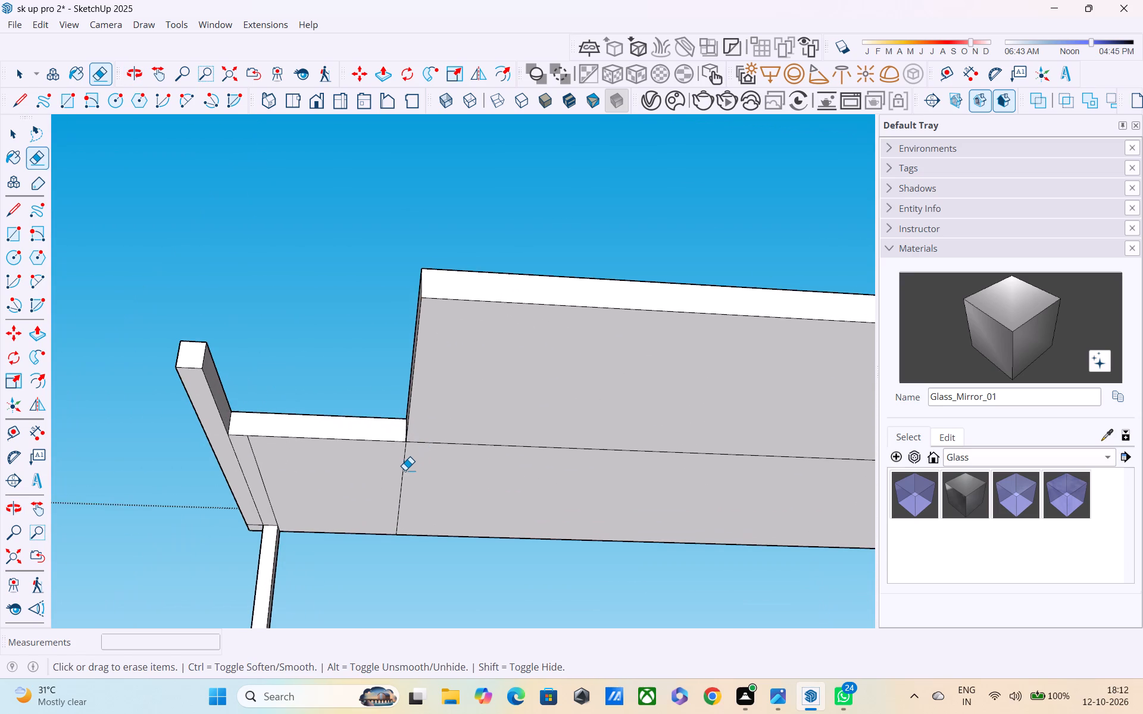
{"action": "left_click", "coordinate": [408, 464]}
{"action": "left_click", "coordinate": [410, 453]}
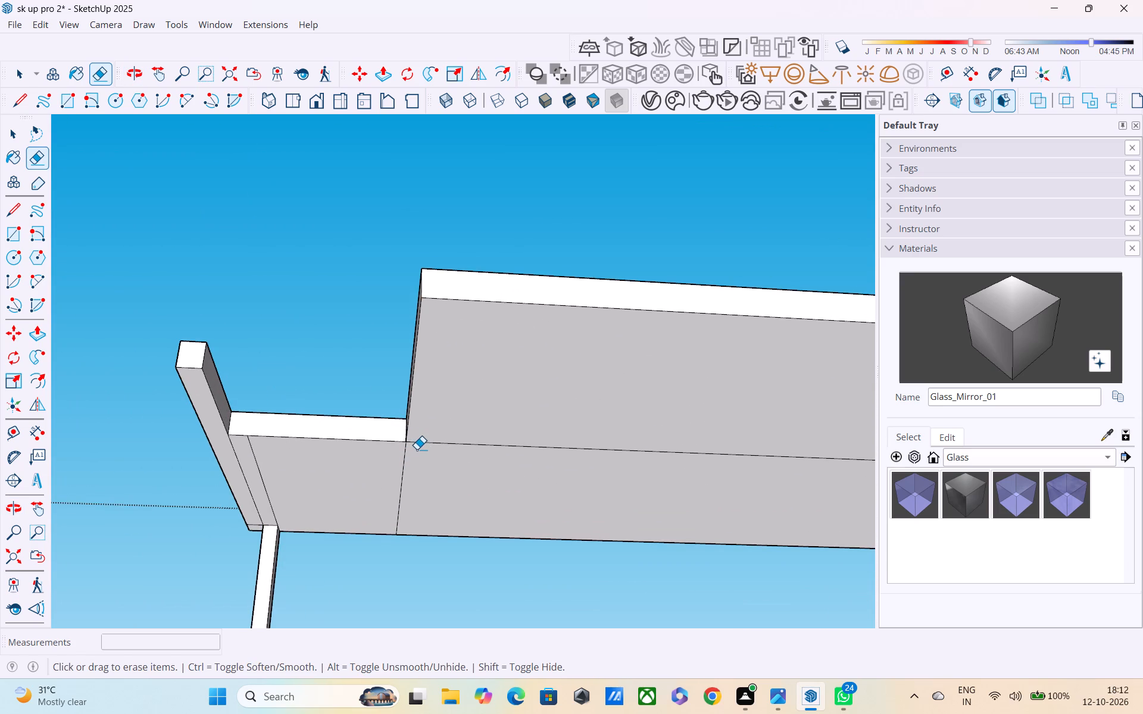
{"action": "left_click", "coordinate": [418, 447]}
{"action": "scroll", "coordinate": [422, 446], "scroll_direction": "up", "scroll_amount": 9}
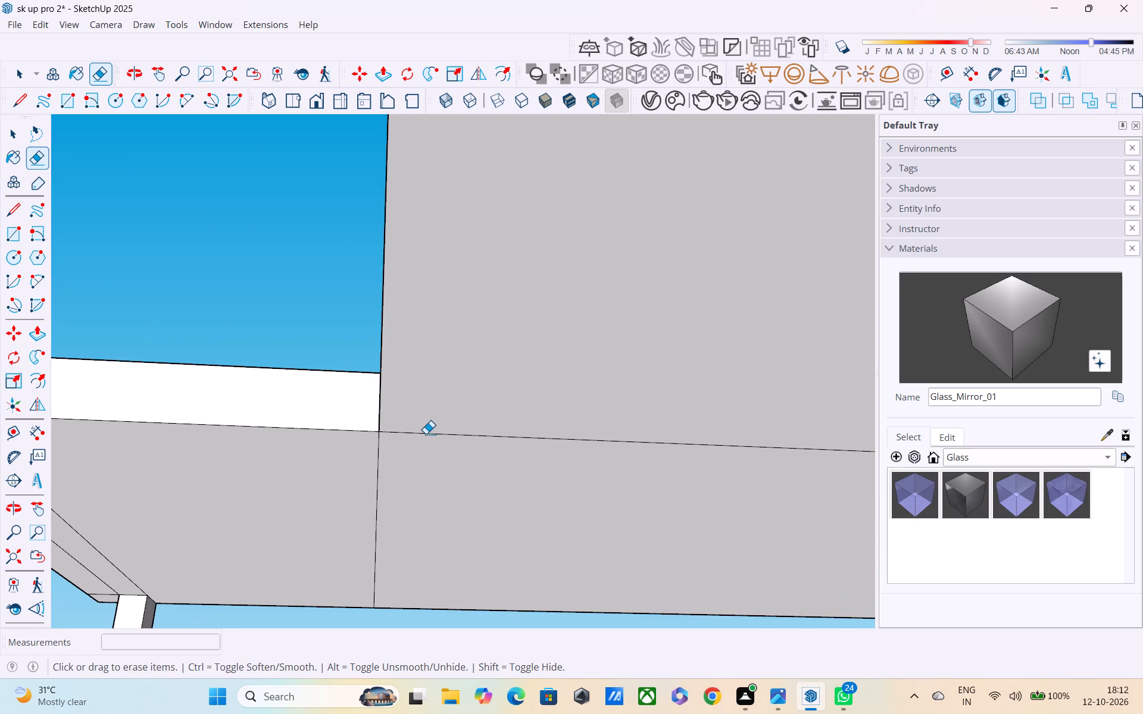
{"action": "left_click", "coordinate": [426, 436]}
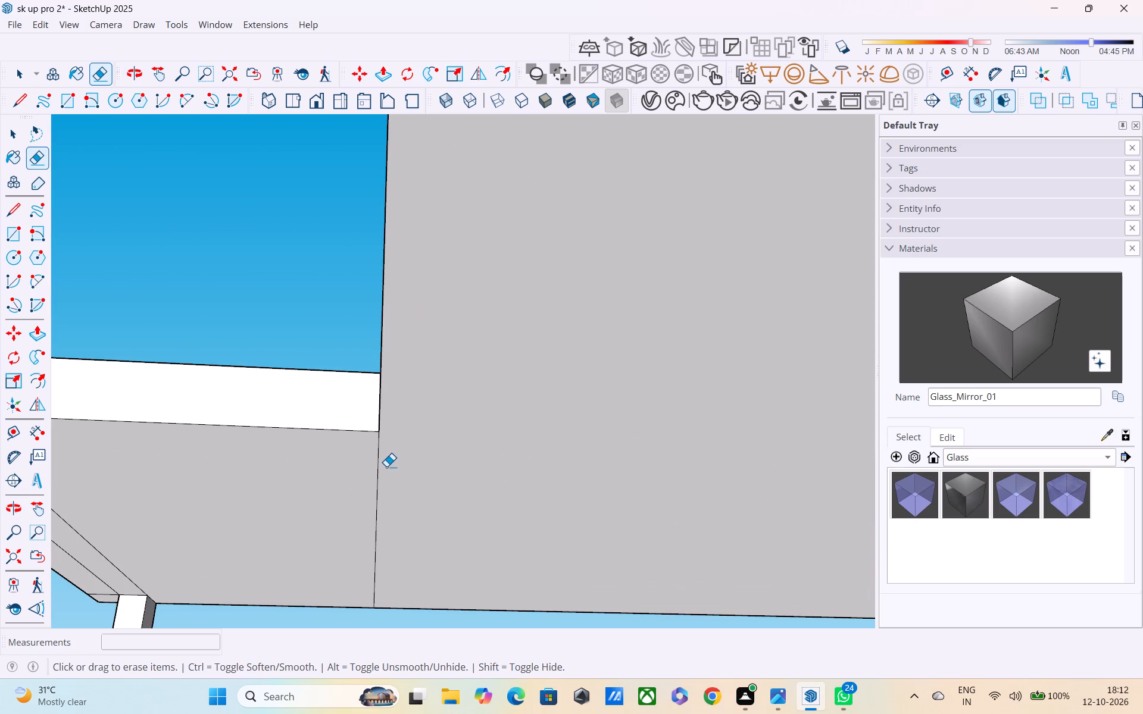
{"action": "left_click", "coordinate": [379, 478]}
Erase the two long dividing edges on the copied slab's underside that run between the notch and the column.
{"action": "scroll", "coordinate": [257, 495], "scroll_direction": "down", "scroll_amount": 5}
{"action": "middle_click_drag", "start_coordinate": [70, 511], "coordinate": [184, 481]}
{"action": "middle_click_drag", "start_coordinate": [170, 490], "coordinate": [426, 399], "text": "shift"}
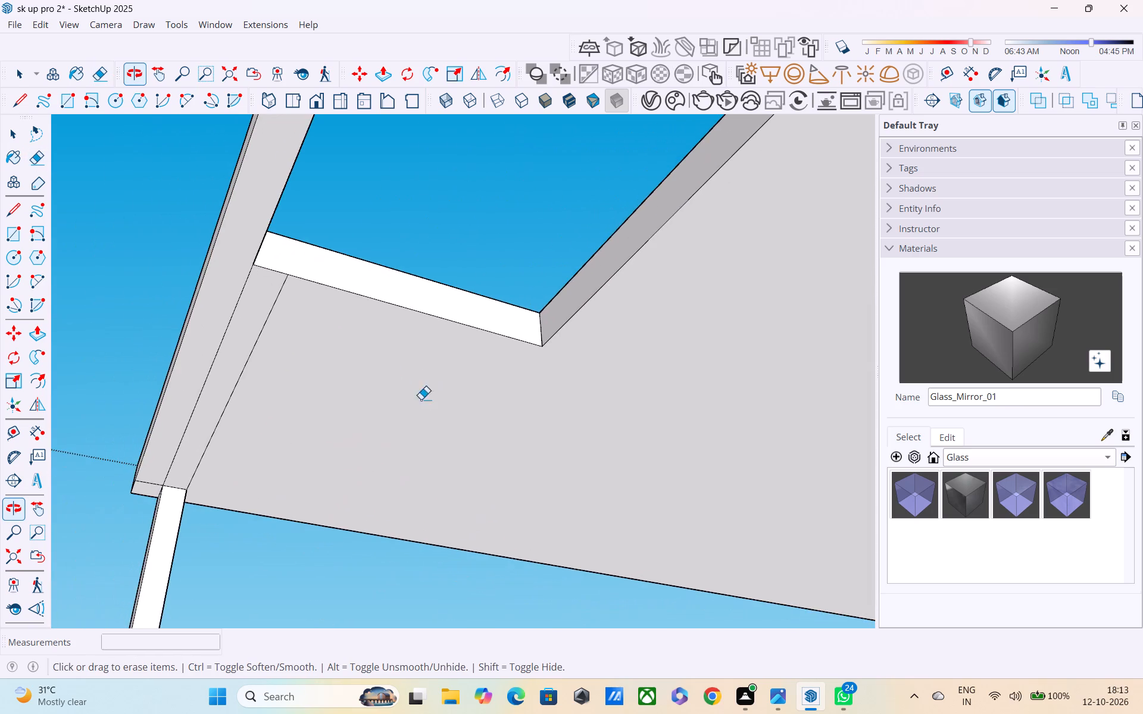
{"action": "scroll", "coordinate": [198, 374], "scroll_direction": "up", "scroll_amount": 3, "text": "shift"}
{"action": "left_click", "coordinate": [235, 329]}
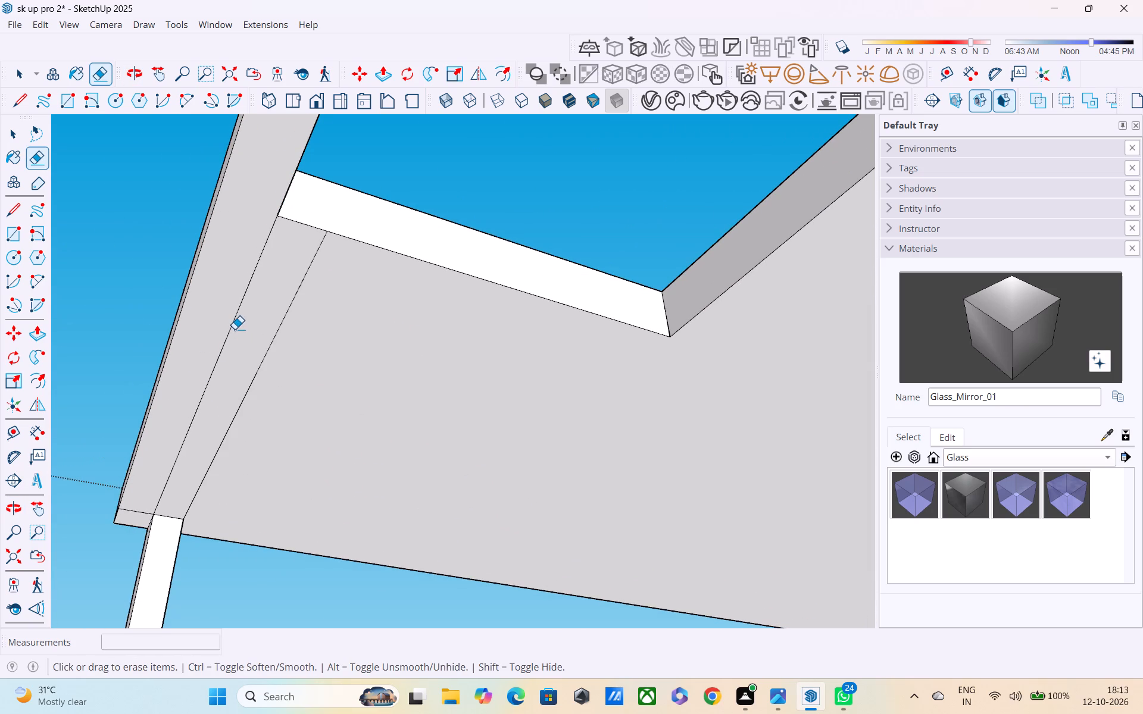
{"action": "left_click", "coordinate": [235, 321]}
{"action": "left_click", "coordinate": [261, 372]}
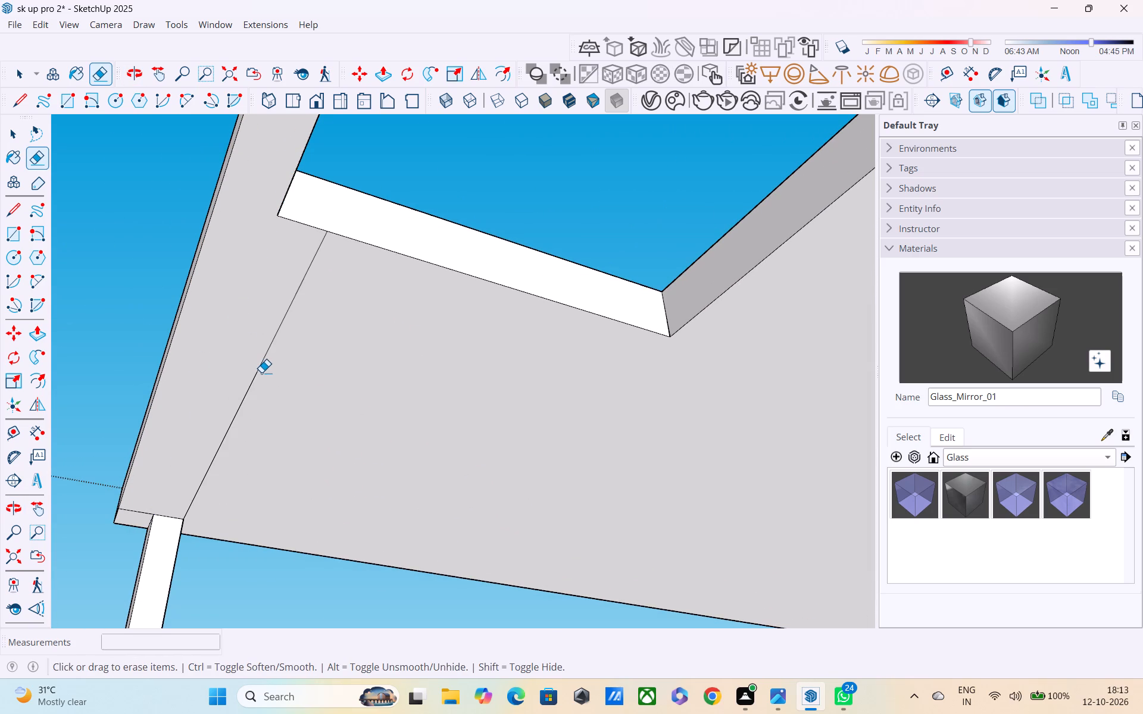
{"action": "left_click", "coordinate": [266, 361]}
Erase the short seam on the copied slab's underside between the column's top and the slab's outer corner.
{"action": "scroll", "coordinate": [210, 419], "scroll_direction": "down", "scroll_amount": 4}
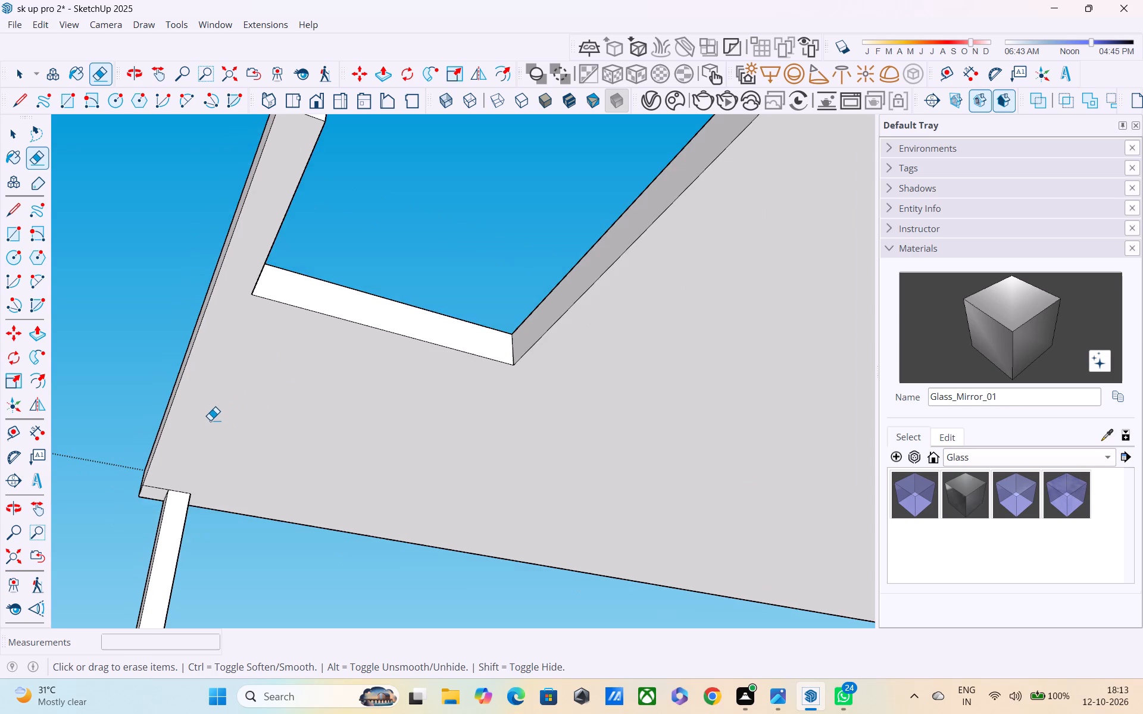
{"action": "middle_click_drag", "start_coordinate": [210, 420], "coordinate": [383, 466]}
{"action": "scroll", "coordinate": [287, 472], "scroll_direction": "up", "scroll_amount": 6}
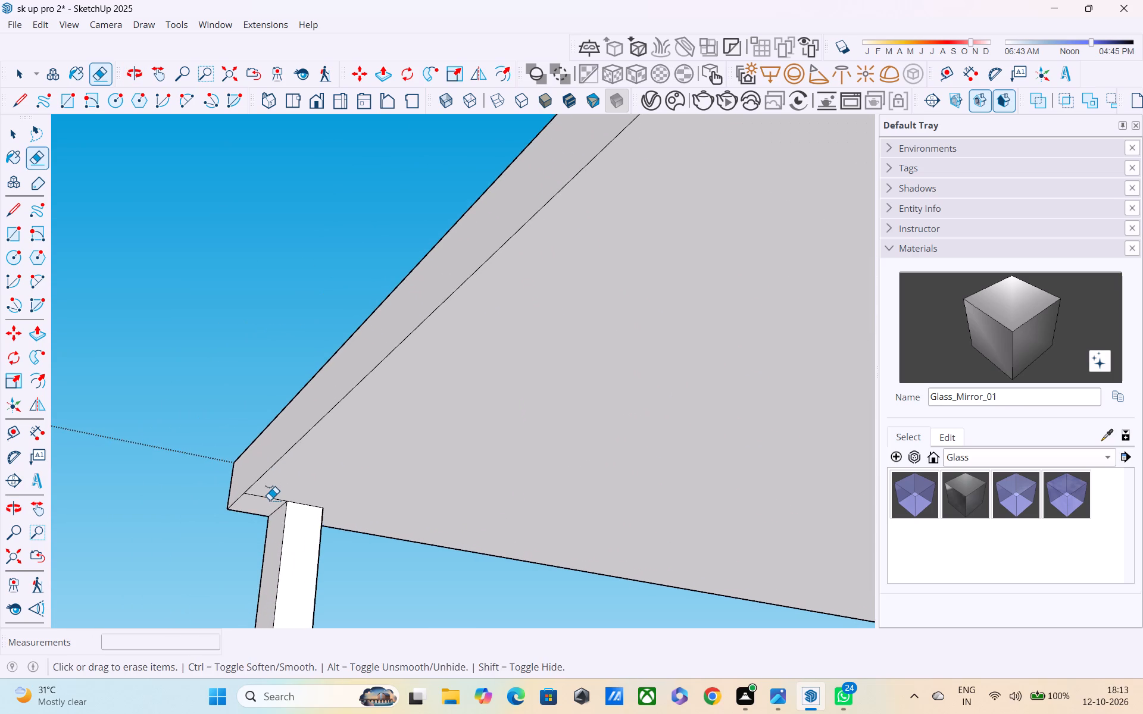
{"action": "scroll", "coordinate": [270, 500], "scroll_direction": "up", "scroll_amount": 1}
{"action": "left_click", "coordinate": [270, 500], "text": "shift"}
Examine the copied roof slab's underside, column and notch from below, starting from a view of the whole model.
{"action": "scroll", "coordinate": [270, 500], "scroll_direction": "down", "scroll_amount": 13}
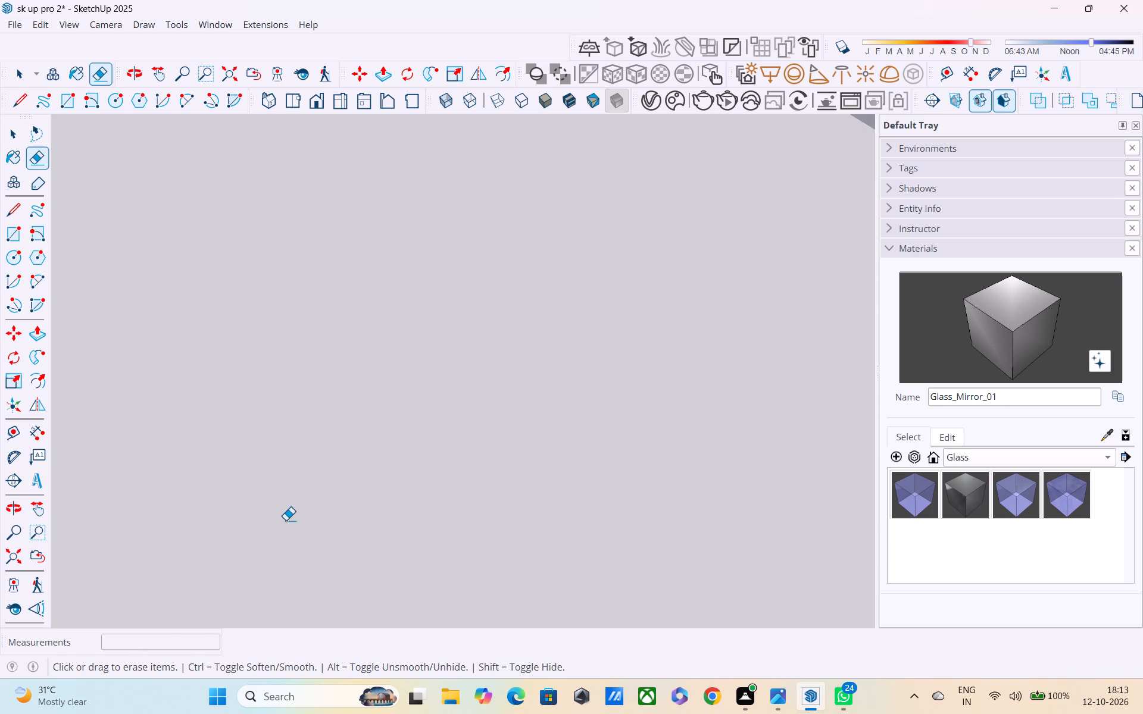
{"action": "scroll", "coordinate": [286, 520], "scroll_direction": "down", "scroll_amount": 4}
{"action": "key", "text": "Escape"}
{"action": "scroll", "coordinate": [286, 520], "scroll_direction": "down", "scroll_amount": 10}
{"action": "key", "text": "space"}
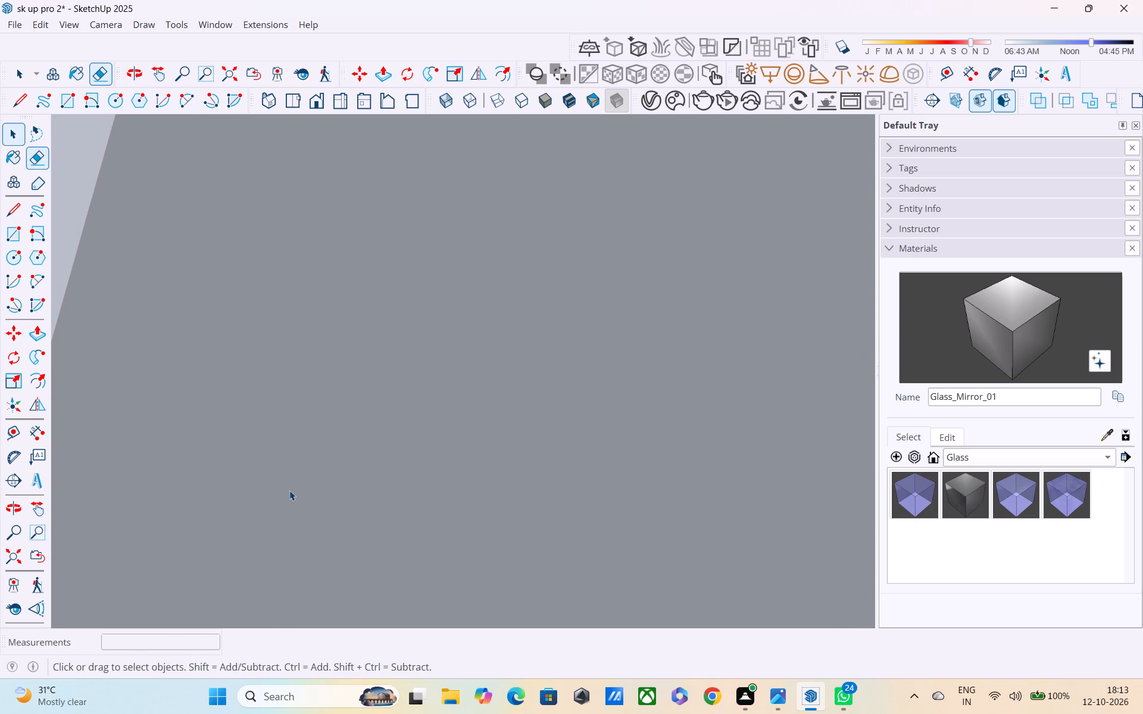
{"action": "scroll", "coordinate": [291, 478], "scroll_direction": "down", "scroll_amount": 2}
{"action": "key", "text": "space"}
{"action": "key", "text": "space"}
{"action": "scroll", "coordinate": [291, 469], "scroll_direction": "down", "scroll_amount": 12}
{"action": "key", "text": "space"}
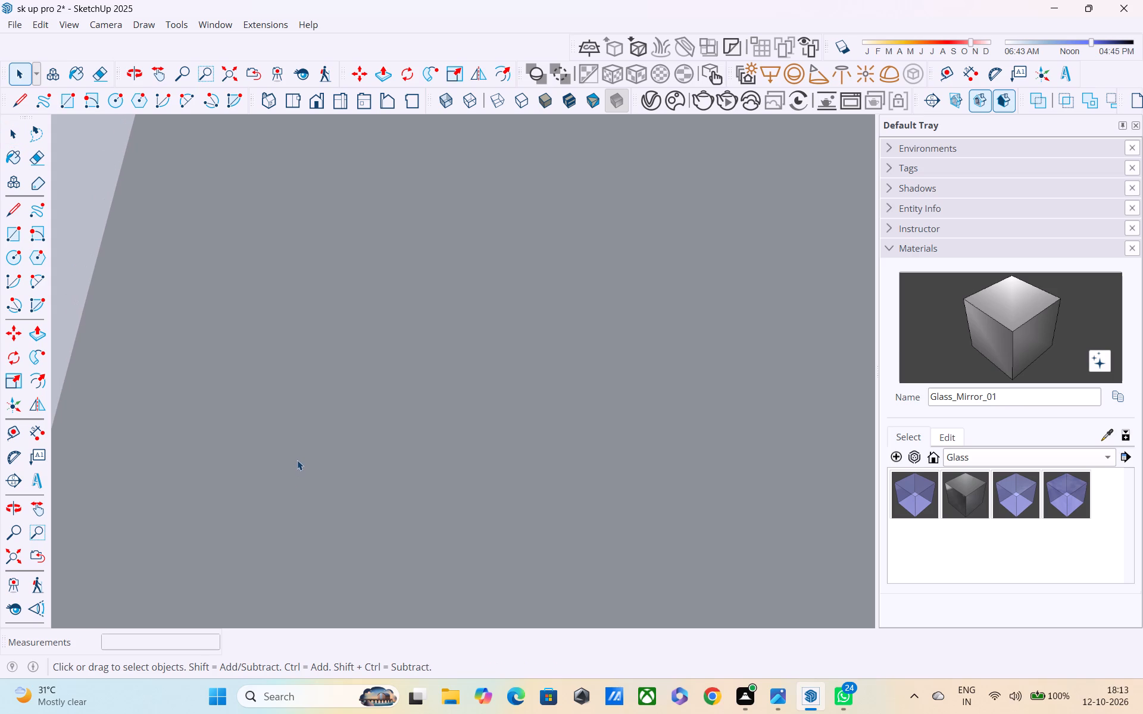
{"action": "key", "text": "space"}
{"action": "scroll", "coordinate": [297, 460], "scroll_direction": "down", "scroll_amount": 20}
{"action": "scroll", "coordinate": [297, 460], "scroll_direction": "down", "scroll_amount": 4}
{"action": "key", "text": "grave"}
{"action": "key", "text": "grave"}
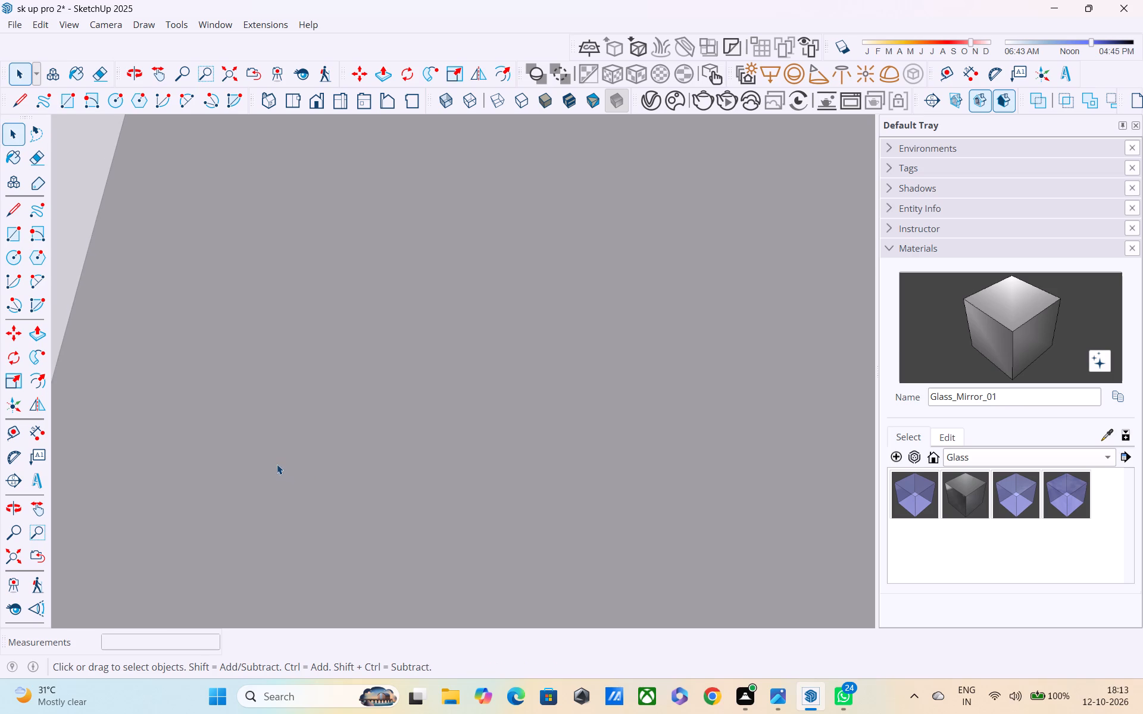
{"action": "key", "text": "Escape"}
{"action": "key", "text": "Escape"}
{"action": "scroll", "coordinate": [366, 357], "scroll_direction": "down", "scroll_amount": 3}
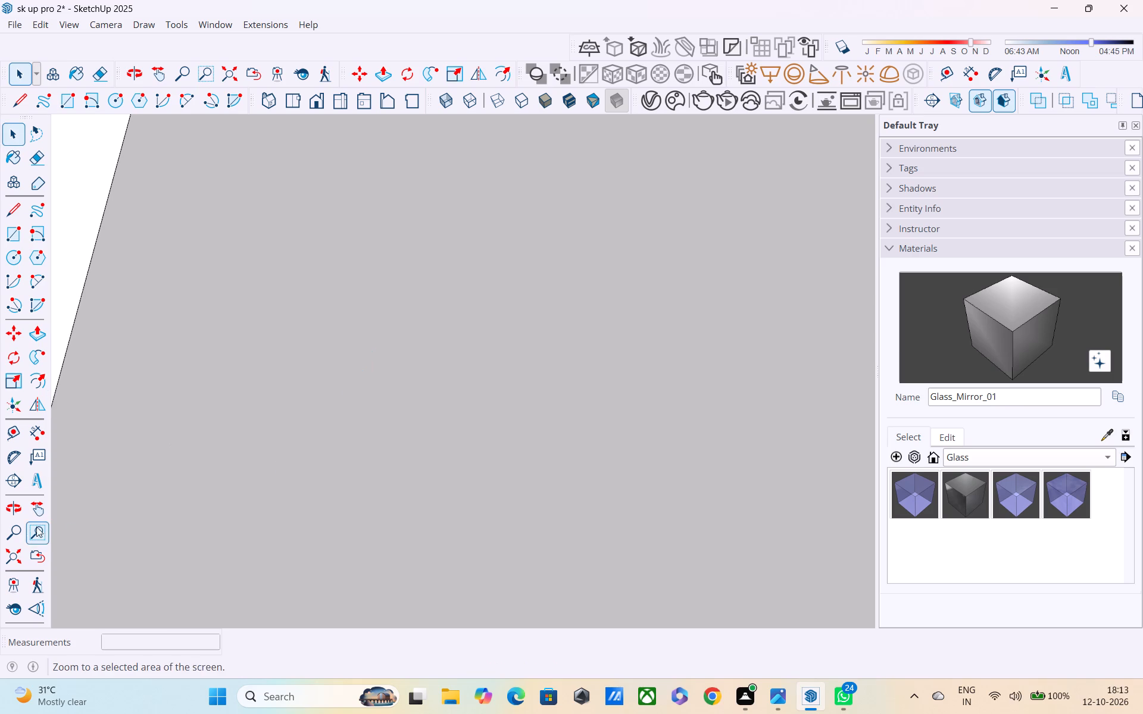
{"action": "left_click", "coordinate": [6, 561]}
{"action": "scroll", "coordinate": [19, 552], "scroll_direction": "down", "scroll_amount": 5}
{"action": "scroll", "coordinate": [304, 551], "scroll_direction": "down", "scroll_amount": 2}
{"action": "middle_click_drag", "start_coordinate": [347, 521], "coordinate": [388, 550]}
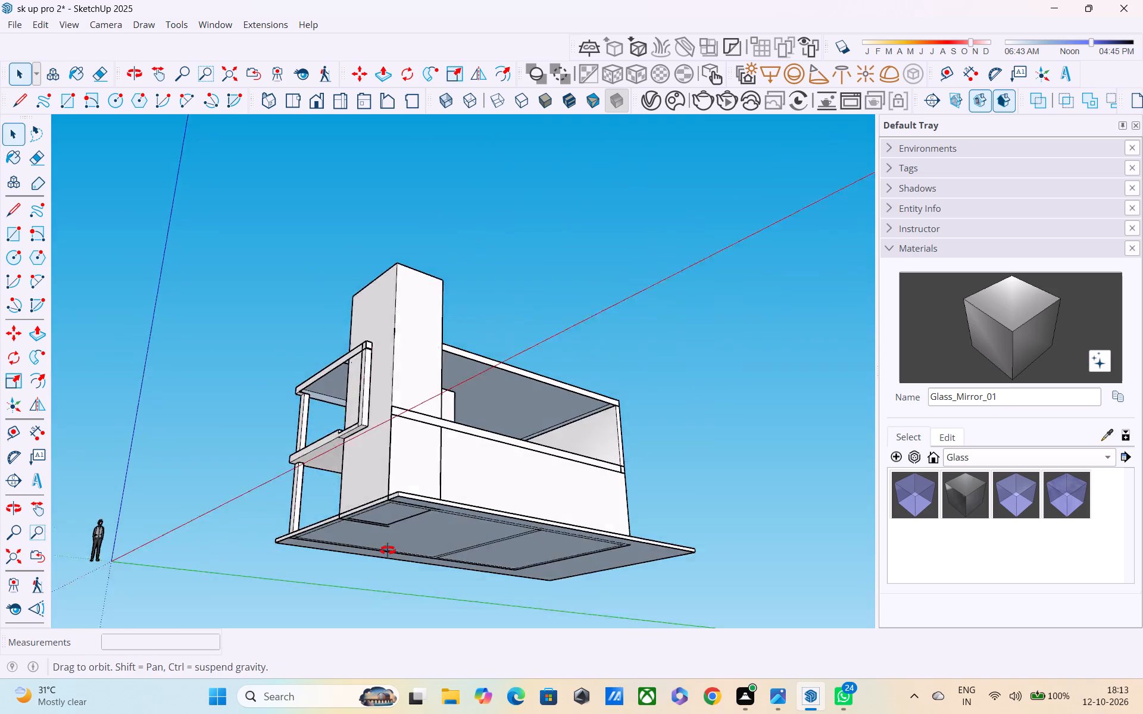
{"action": "middle_click_drag", "start_coordinate": [388, 550], "coordinate": [552, 562]}
{"action": "scroll", "coordinate": [385, 513], "scroll_direction": "up", "scroll_amount": 3}
{"action": "scroll", "coordinate": [296, 456], "scroll_direction": "up", "scroll_amount": 1}
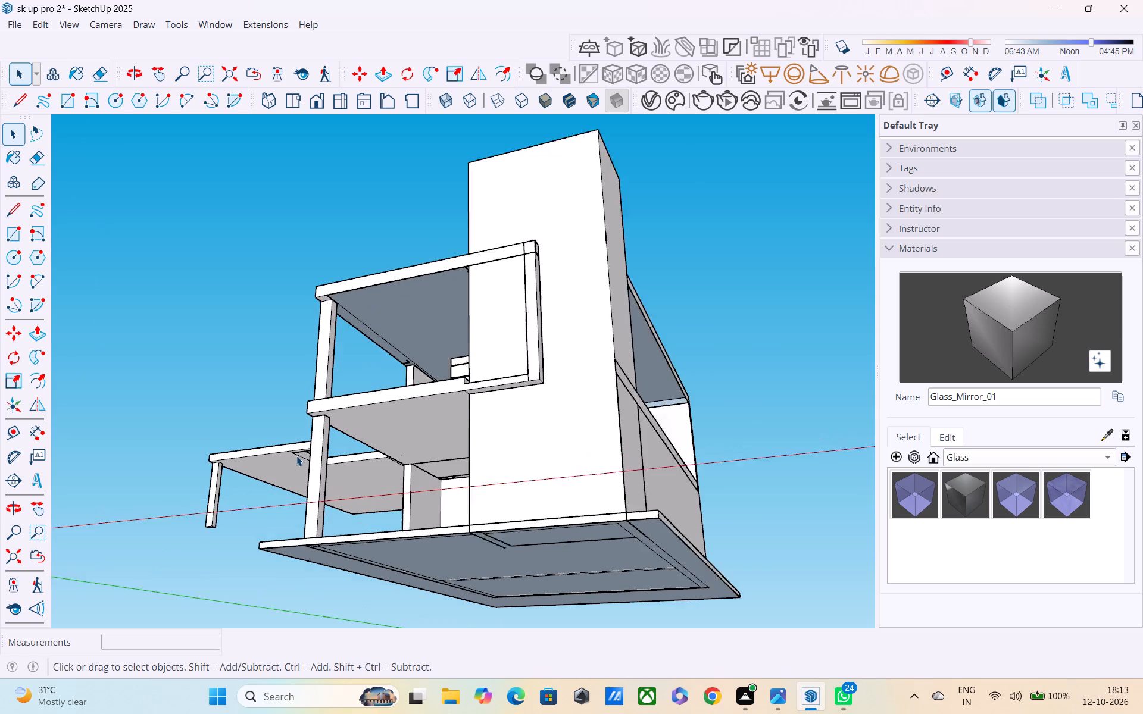
{"action": "scroll", "coordinate": [296, 456], "scroll_direction": "up", "scroll_amount": 1}
{"action": "triple_click", "coordinate": [280, 453]}
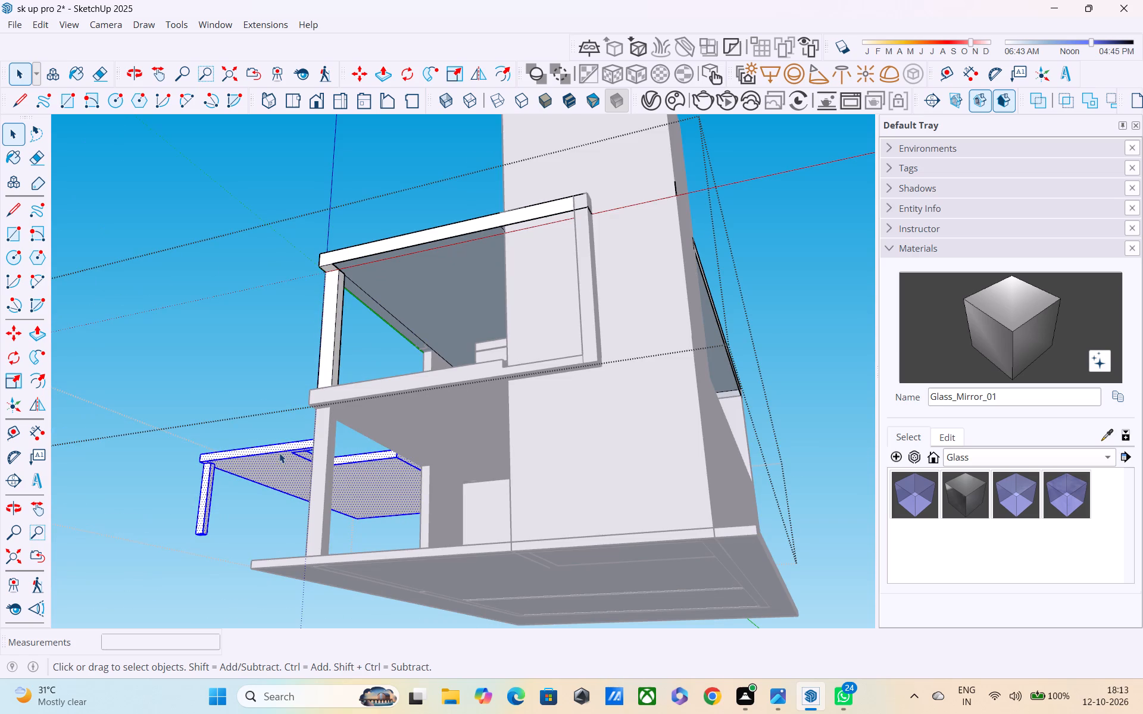
{"action": "middle_click_drag", "start_coordinate": [336, 439], "coordinate": [535, 477]}
{"action": "scroll", "coordinate": [125, 440], "scroll_direction": "up", "scroll_amount": 2}
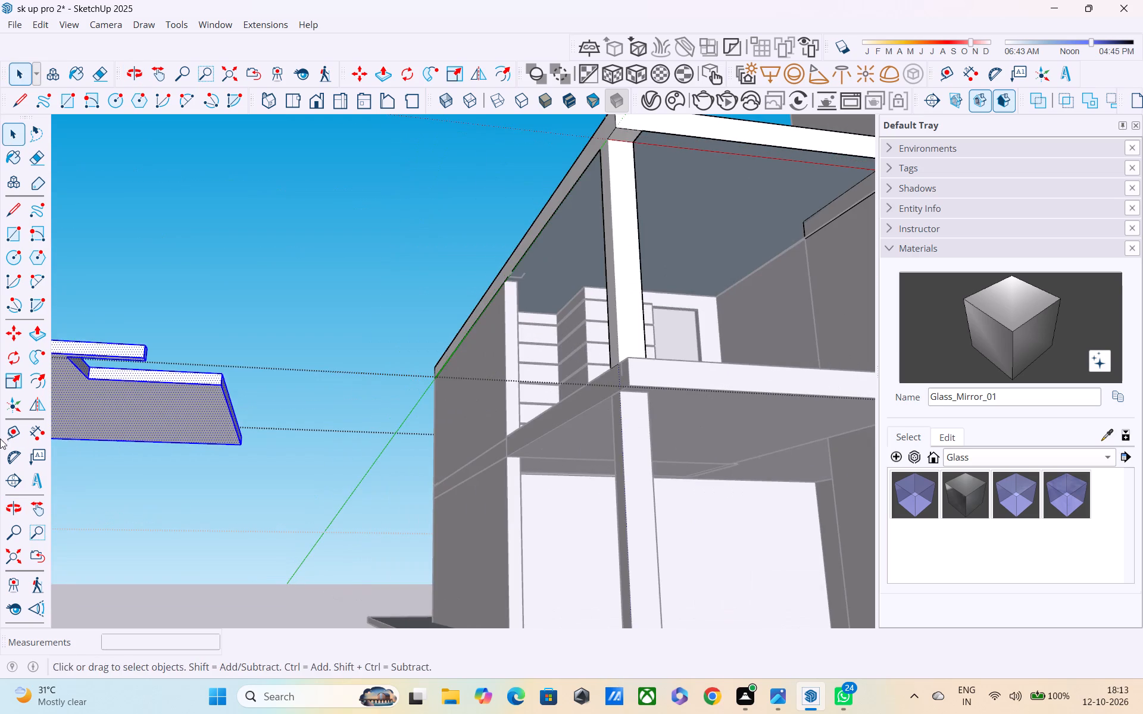
{"action": "middle_click_drag", "start_coordinate": [151, 402], "coordinate": [288, 367]}
{"action": "scroll", "coordinate": [288, 367], "scroll_direction": "up", "scroll_amount": 1}
{"action": "scroll", "coordinate": [279, 374], "scroll_direction": "down", "scroll_amount": 13}
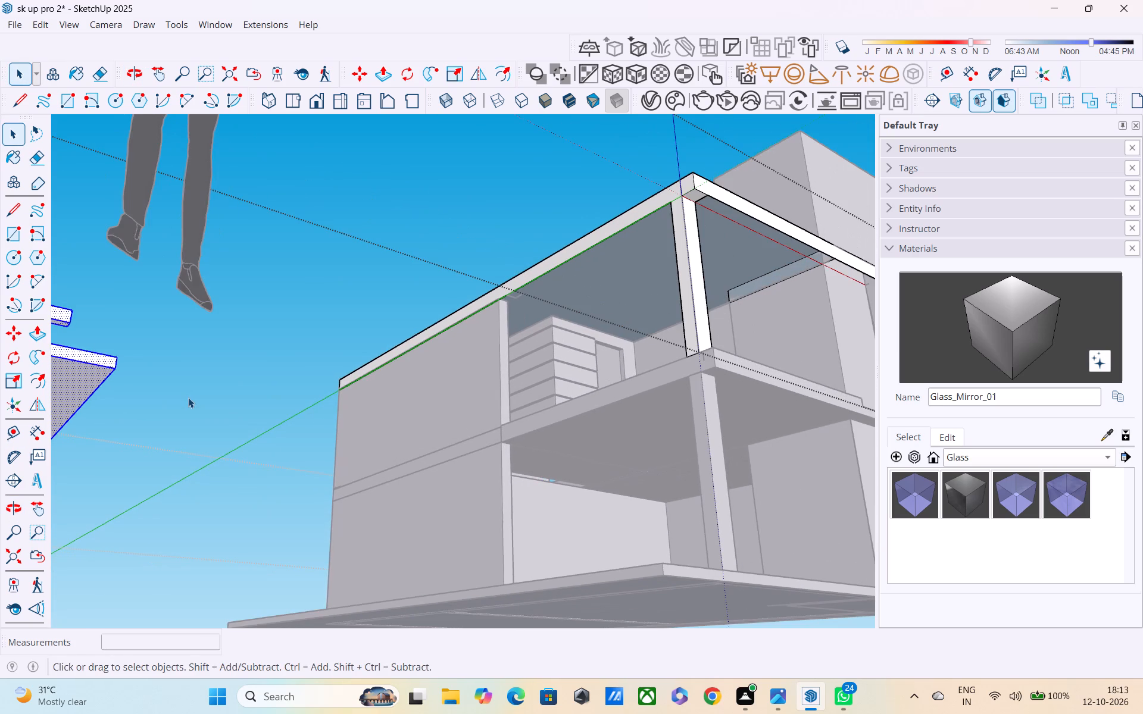
{"action": "middle_click_drag", "start_coordinate": [177, 411], "coordinate": [704, 299], "text": "shift"}
{"action": "scroll", "coordinate": [704, 299], "scroll_direction": "up", "scroll_amount": 1, "text": "shift"}
{"action": "scroll", "coordinate": [344, 322], "scroll_direction": "up", "scroll_amount": 2, "text": "shift"}
{"action": "scroll", "coordinate": [321, 324], "scroll_direction": "up", "scroll_amount": 2}
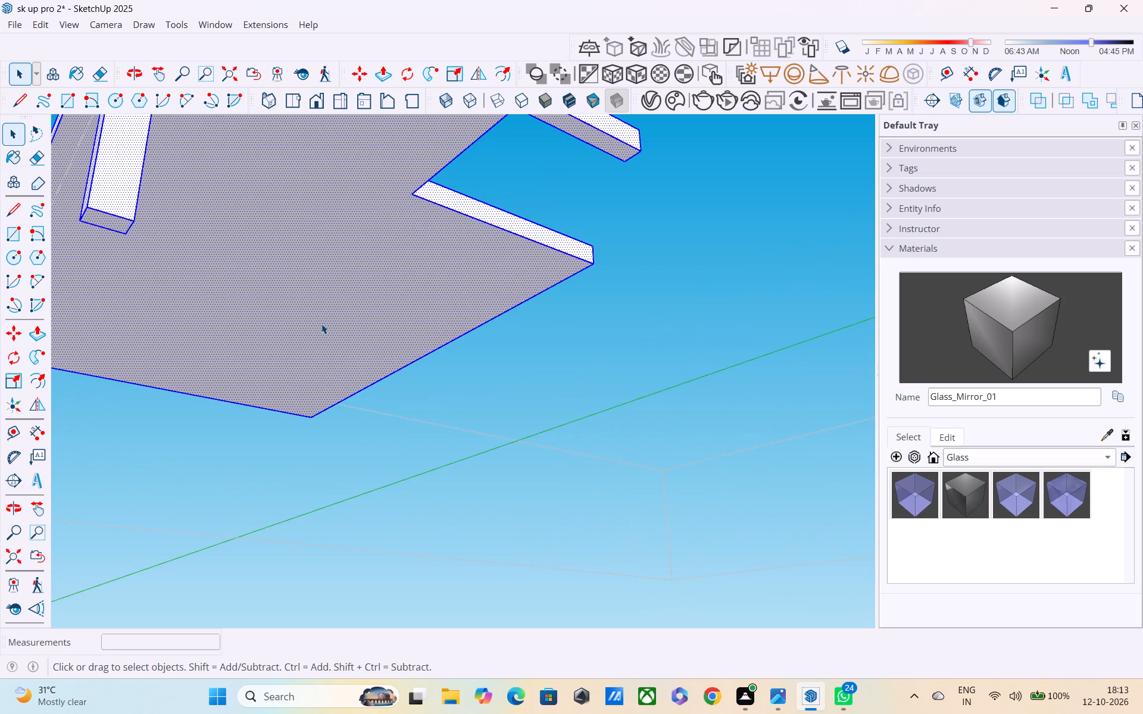
{"action": "left_click", "coordinate": [268, 317]}
{"action": "triple_click", "coordinate": [268, 317]}
{"action": "scroll", "coordinate": [267, 313], "scroll_direction": "down", "scroll_amount": 10}
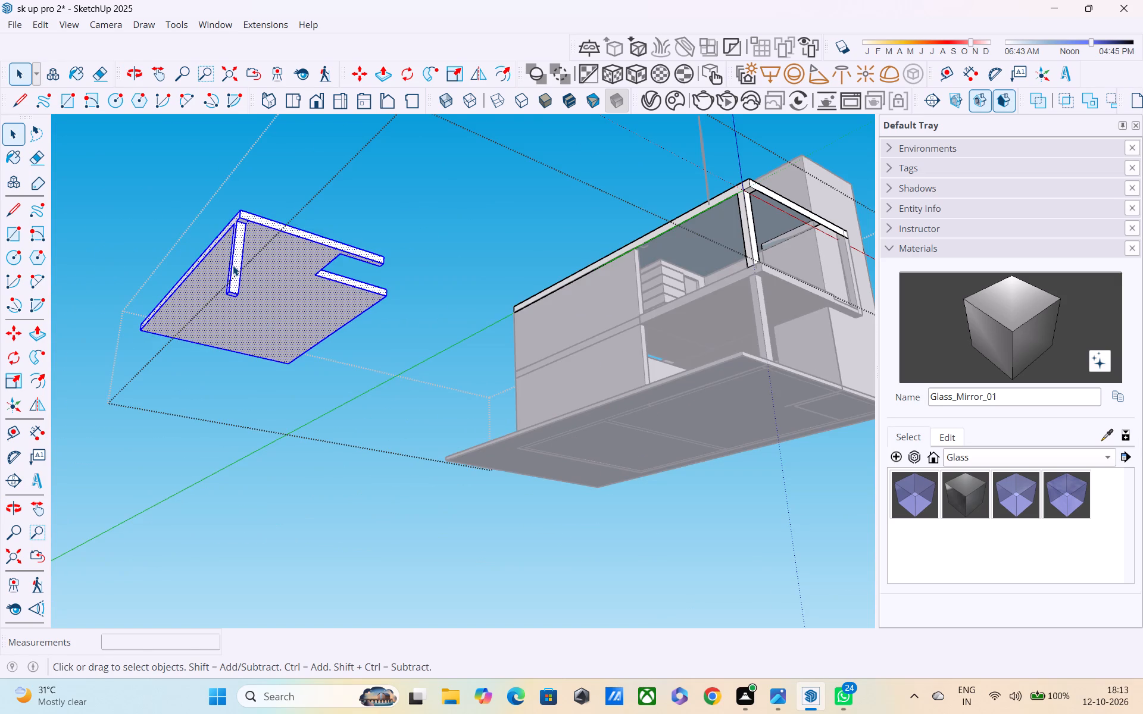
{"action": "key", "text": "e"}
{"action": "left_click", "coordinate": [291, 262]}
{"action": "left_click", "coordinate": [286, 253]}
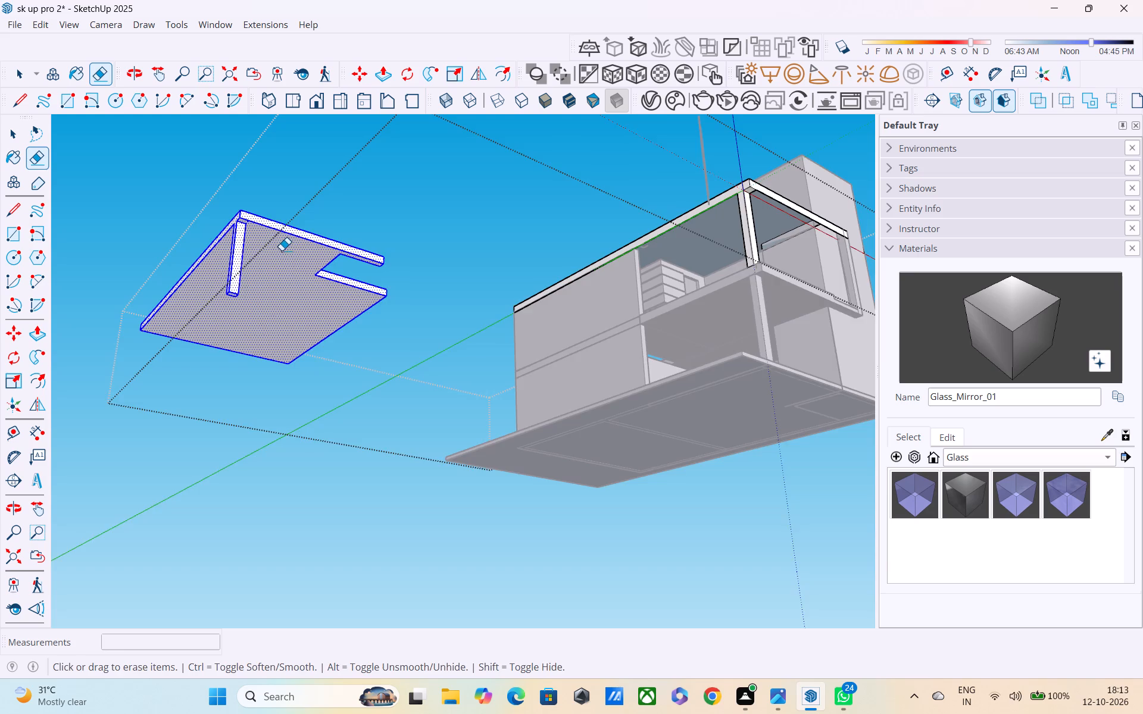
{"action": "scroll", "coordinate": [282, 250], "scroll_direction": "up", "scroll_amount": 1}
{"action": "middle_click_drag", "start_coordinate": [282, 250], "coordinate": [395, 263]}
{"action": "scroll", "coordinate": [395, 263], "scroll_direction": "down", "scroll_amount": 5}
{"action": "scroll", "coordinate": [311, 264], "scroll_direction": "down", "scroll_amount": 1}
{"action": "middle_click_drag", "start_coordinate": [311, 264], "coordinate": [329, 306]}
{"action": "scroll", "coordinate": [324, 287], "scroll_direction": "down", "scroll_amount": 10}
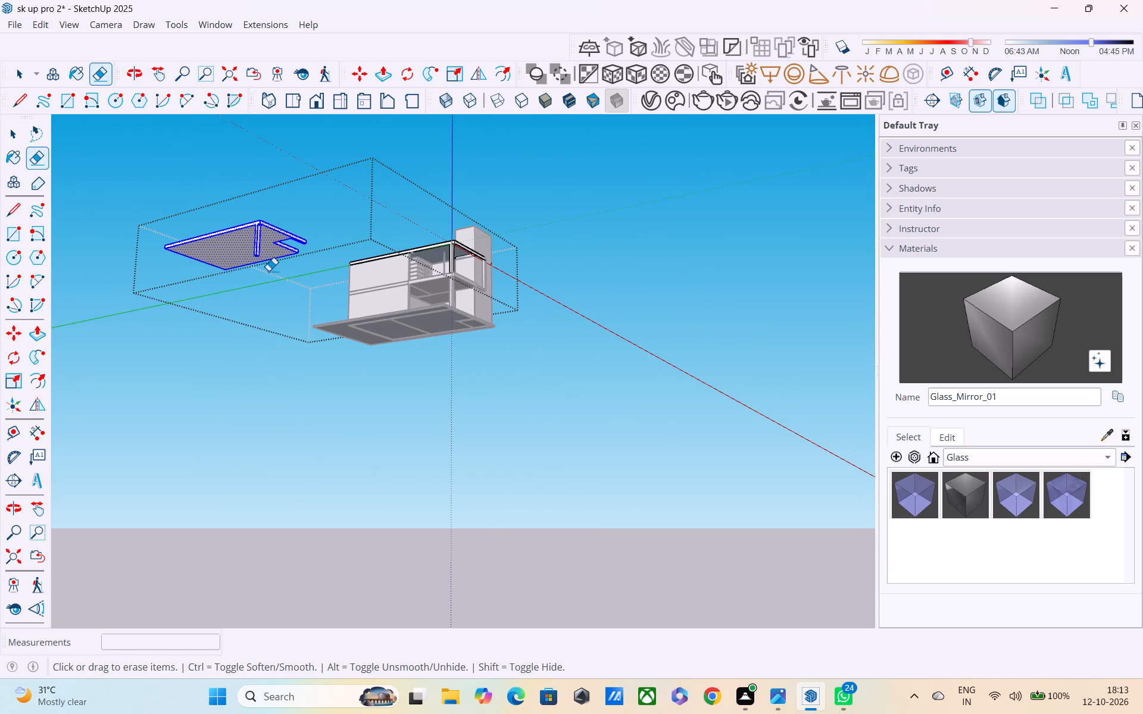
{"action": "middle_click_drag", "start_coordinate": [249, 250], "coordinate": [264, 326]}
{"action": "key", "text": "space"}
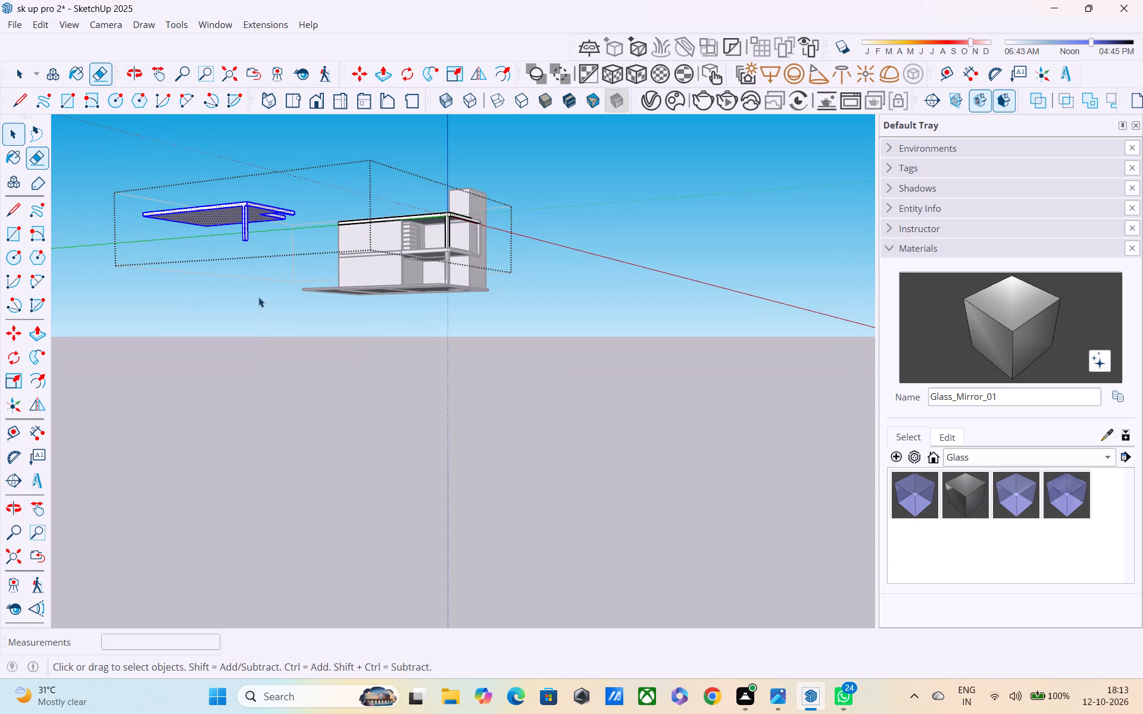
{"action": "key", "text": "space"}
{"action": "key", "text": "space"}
Undo the recent edits to the copied slab, back through the seam erasures and the faces closing its underside.
{"action": "key", "text": "ctrl+z"}
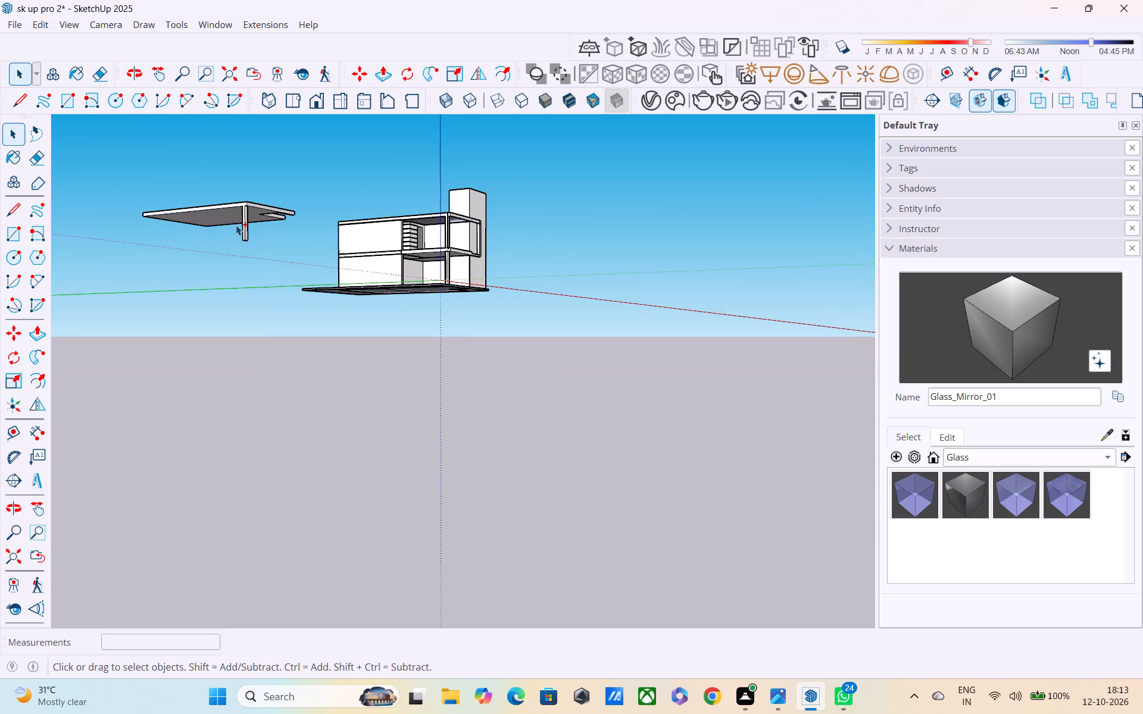
{"action": "key", "text": "ctrl+z"}
{"action": "key", "text": "ctrl+z"}
{"action": "key", "text": "ctrl+z"}
{"action": "key", "text": "ctrl+z"}
{"action": "key", "text": "z"}
{"action": "key", "text": "ctrl+z"}
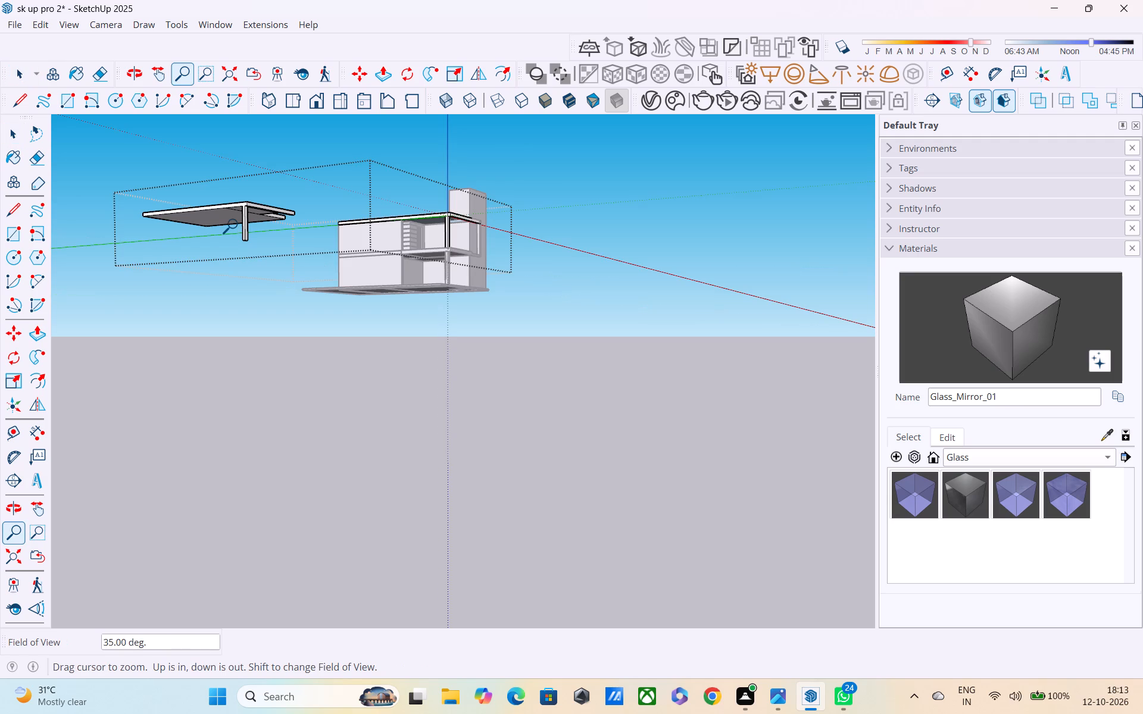
{"action": "type", "text": "ZZ"}
{"action": "key", "text": "ctrl+z"}
{"action": "type", "text": "ZZZZ"}
{"action": "key", "text": "ctrl+z"}
{"action": "type", "text": "ZZZ"}
{"action": "key", "text": "ctrl+z"}
{"action": "key", "text": "z"}
{"action": "key", "text": "ctrl+z"}
{"action": "key", "text": "ctrl+z"}
{"action": "type", "text": "ZZ"}
{"action": "key", "text": "ctrl+z"}
{"action": "key", "text": "z"}
{"action": "key", "text": "ctrl+z"}
{"action": "key", "text": "z"}
{"action": "key", "text": "ctrl+z"}
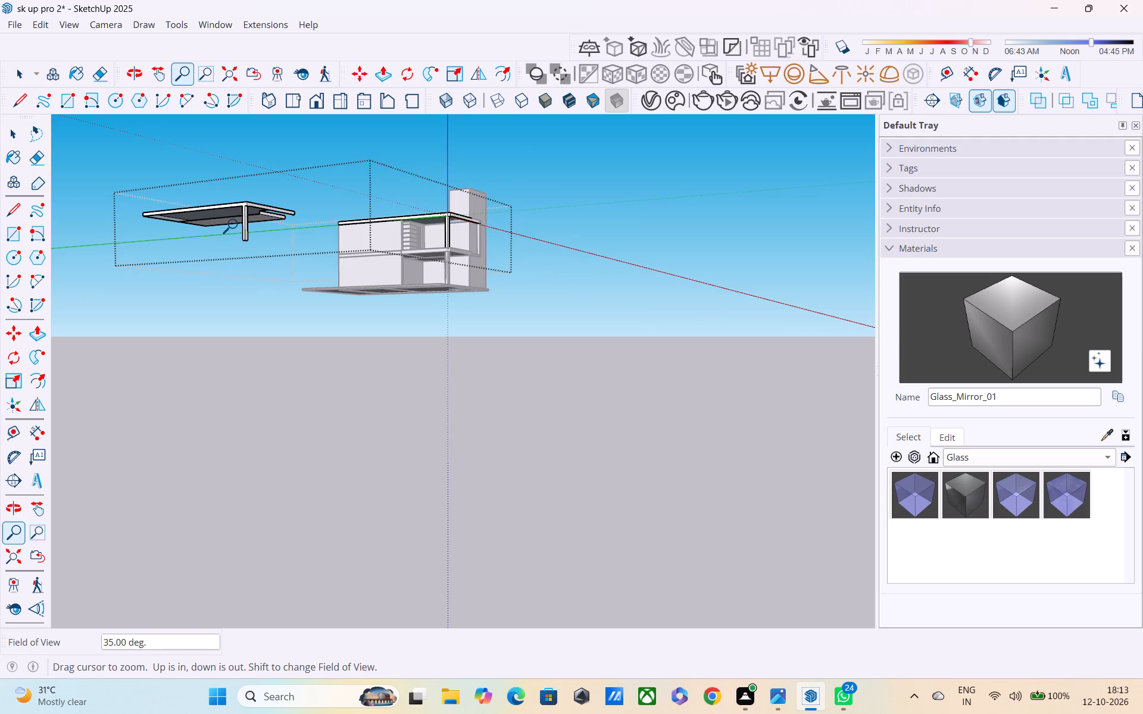
{"action": "type", "text": "ZZ"}
{"action": "key", "text": "ctrl+z"}
{"action": "type", "text": "ZZ"}
{"action": "key", "text": "ctrl+z"}
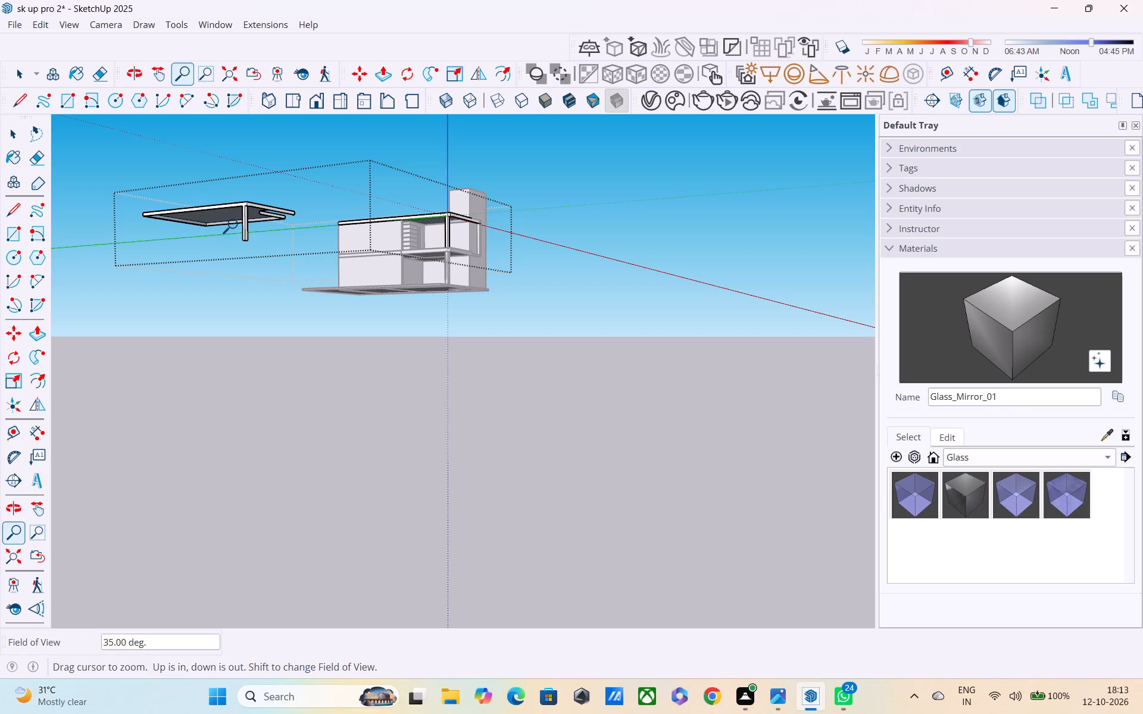
Reopen the roof group for editing and select all connected geometry of the copied slab with its column.
{"action": "scroll", "coordinate": [255, 219], "scroll_direction": "down", "scroll_amount": 1}
{"action": "middle_click_drag", "start_coordinate": [255, 219], "coordinate": [350, 182]}
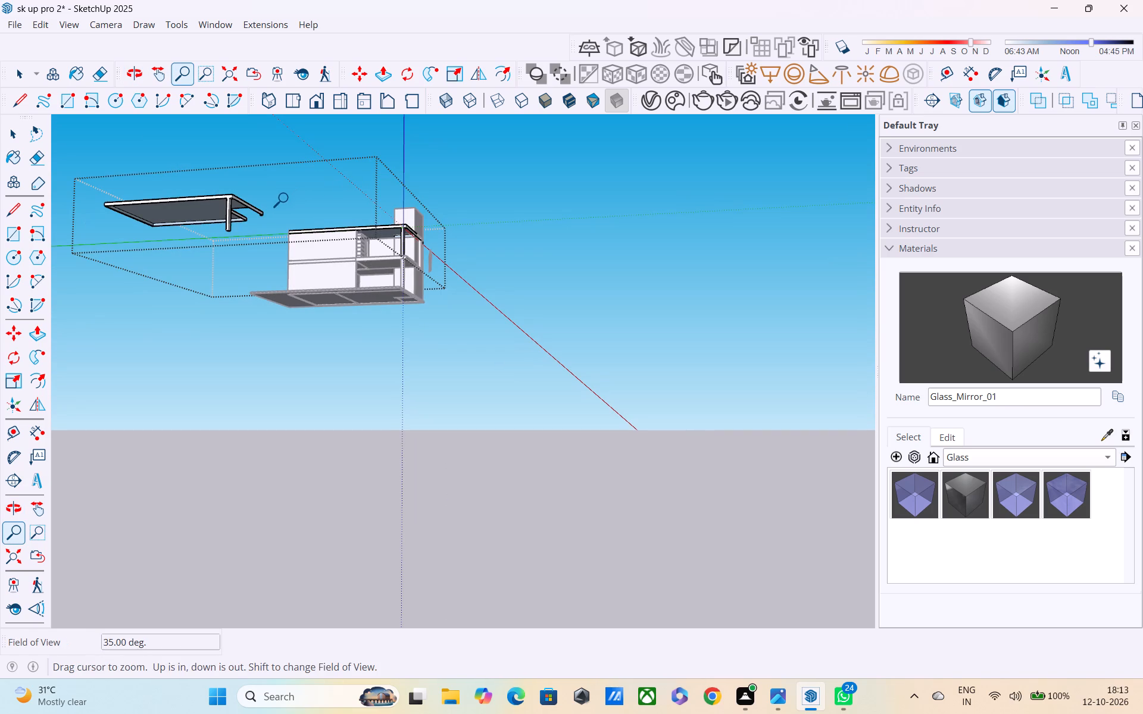
{"action": "key", "text": "space"}
{"action": "double_click", "coordinate": [289, 143]}
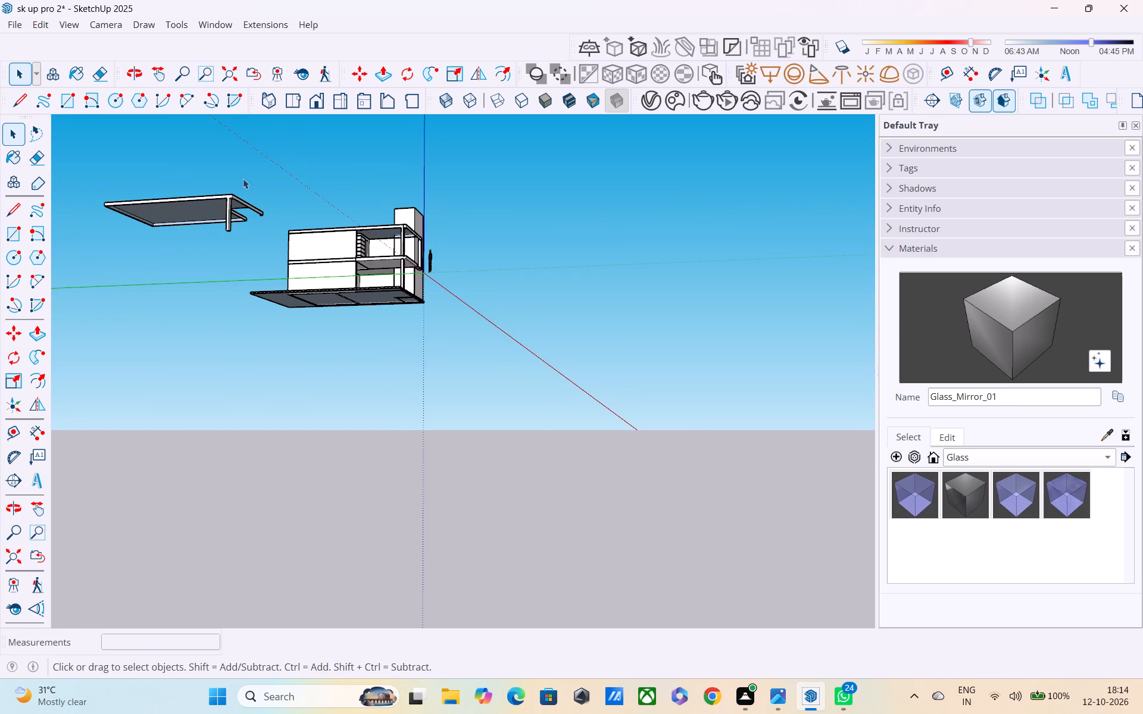
{"action": "triple_click", "coordinate": [228, 194]}
{"action": "middle_click_drag", "start_coordinate": [216, 213], "coordinate": [212, 256]}
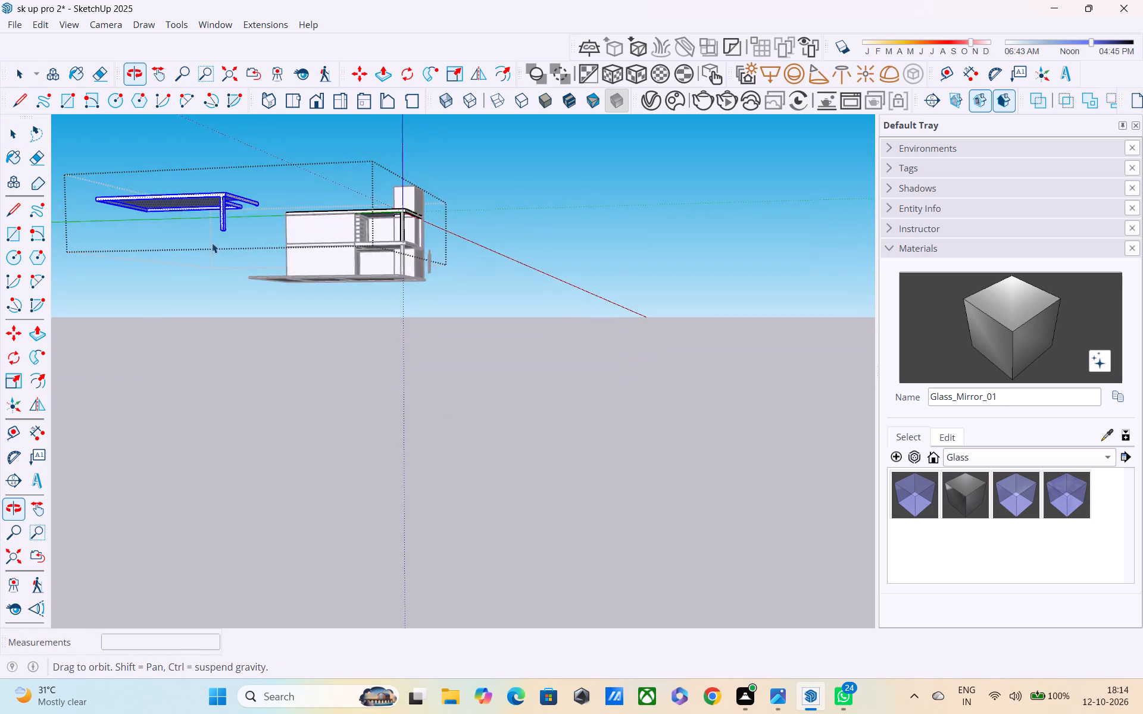
Draw a rectangle about 16' by 24' across the copied slab's underside, starting from the outer corner at the end away from the column.
{"action": "scroll", "coordinate": [208, 224], "scroll_direction": "up", "scroll_amount": 10}
{"action": "scroll", "coordinate": [200, 202], "scroll_direction": "down", "scroll_amount": 1}
{"action": "middle_click_drag", "start_coordinate": [200, 226], "coordinate": [429, 181], "text": "shift"}
{"action": "scroll", "coordinate": [416, 189], "scroll_direction": "up", "scroll_amount": 4, "text": "shift"}
{"action": "middle_click_drag", "start_coordinate": [316, 172], "coordinate": [282, 212]}
{"action": "scroll", "coordinate": [282, 212], "scroll_direction": "up", "scroll_amount": 1}
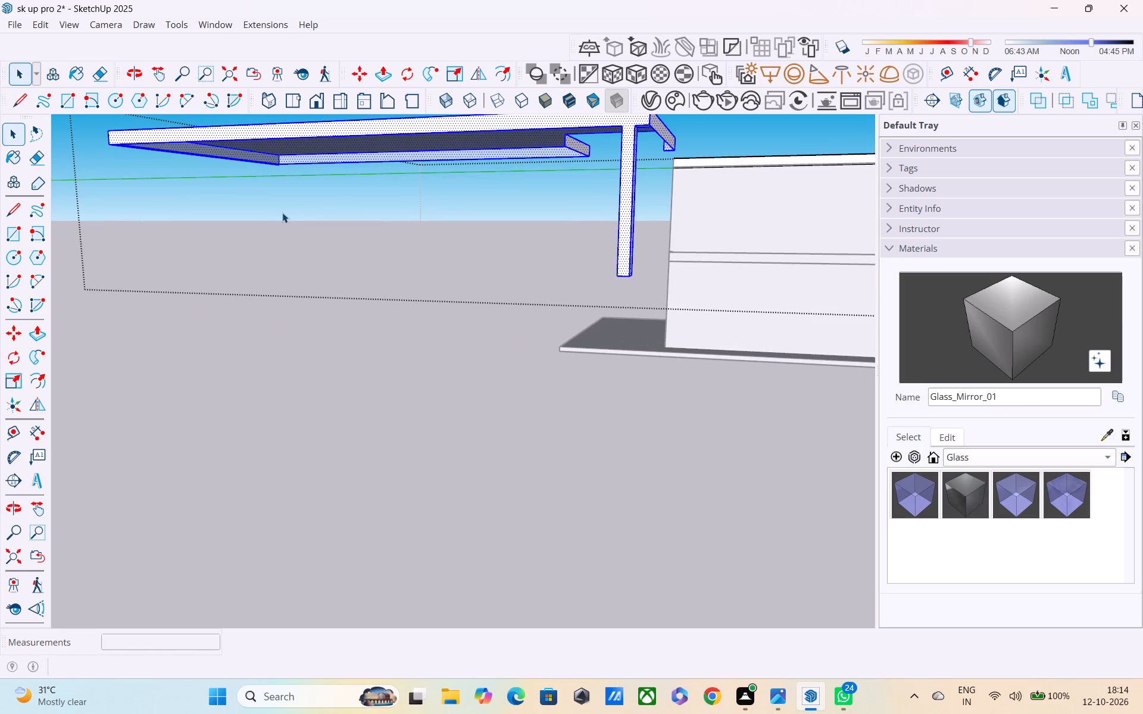
{"action": "key", "text": "r"}
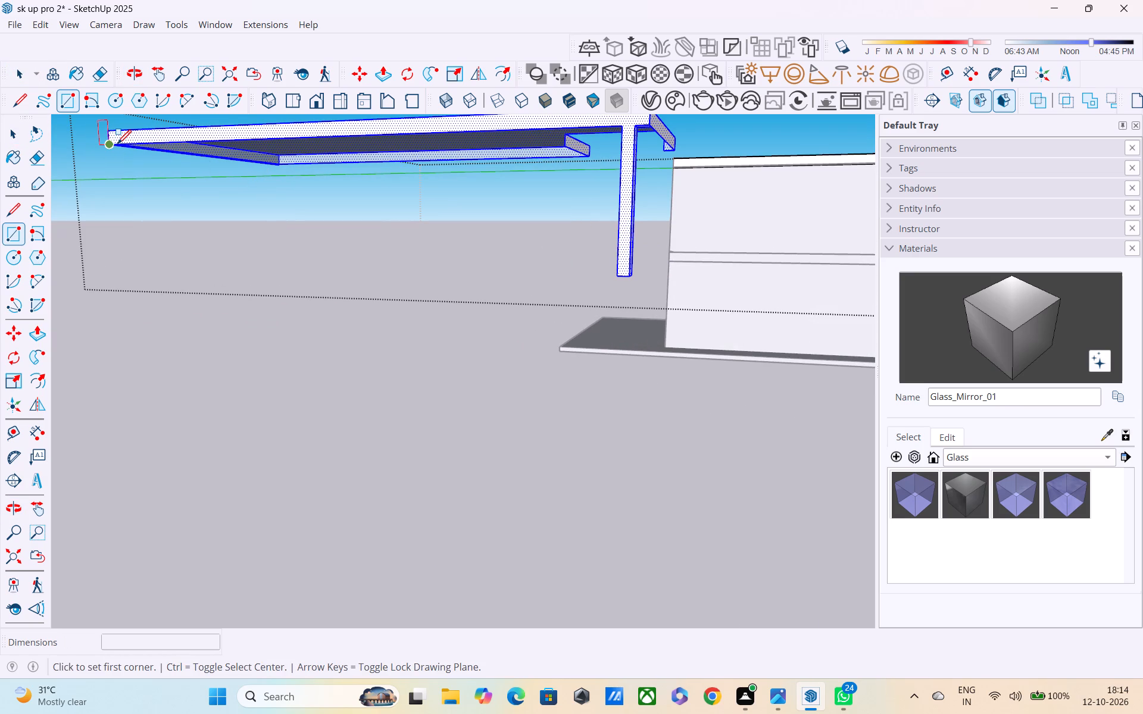
{"action": "left_click", "coordinate": [117, 145]}
{"action": "scroll", "coordinate": [355, 178], "scroll_direction": "down", "scroll_amount": 3}
{"action": "middle_click_drag", "start_coordinate": [377, 182], "coordinate": [392, 163]}
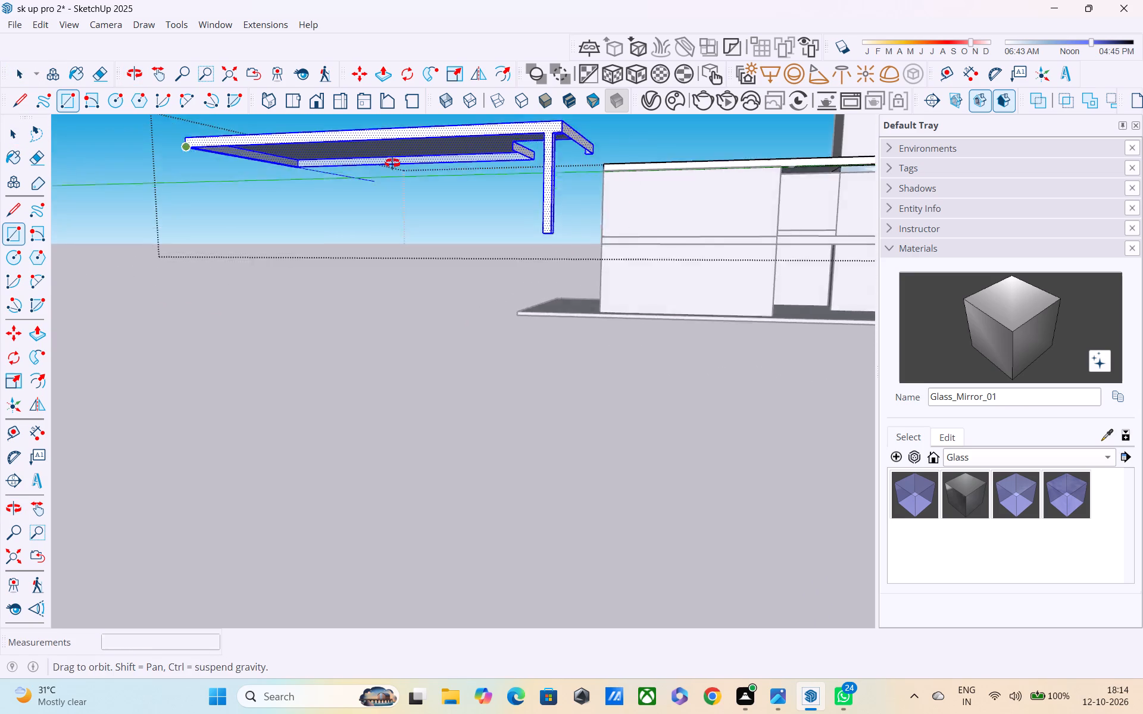
{"action": "middle_click_drag", "start_coordinate": [392, 163], "coordinate": [520, 127]}
{"action": "scroll", "coordinate": [517, 142], "scroll_direction": "up", "scroll_amount": 1}
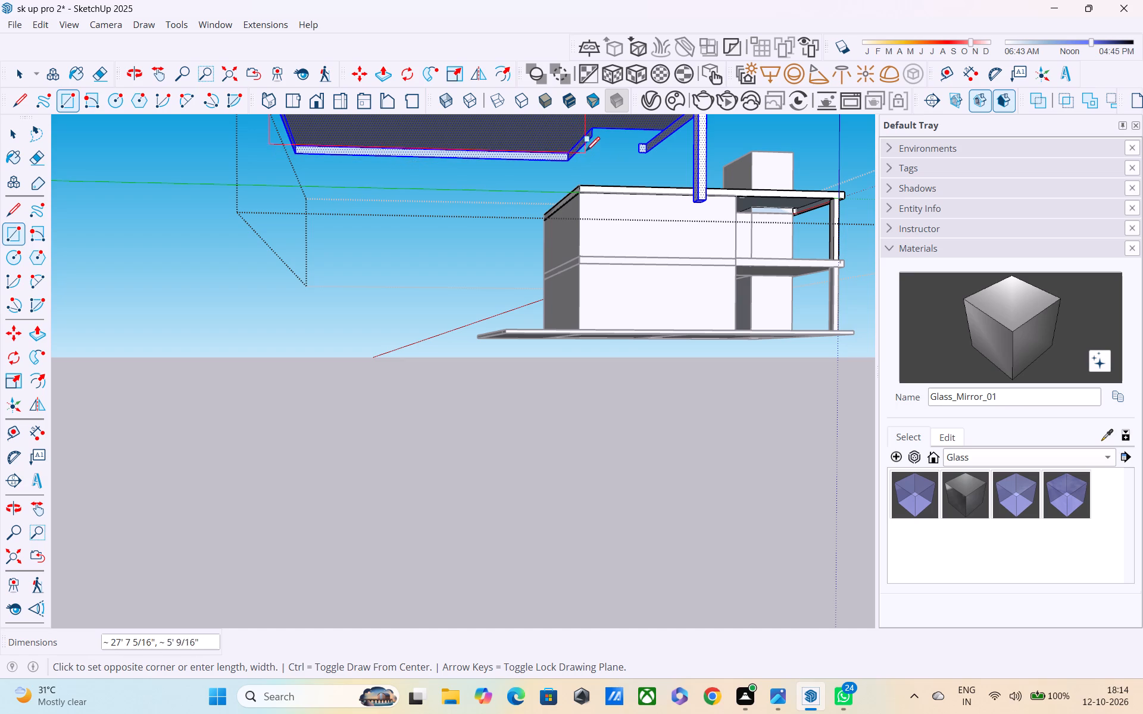
{"action": "middle_click_drag", "start_coordinate": [571, 189], "coordinate": [546, 142], "text": "shift"}
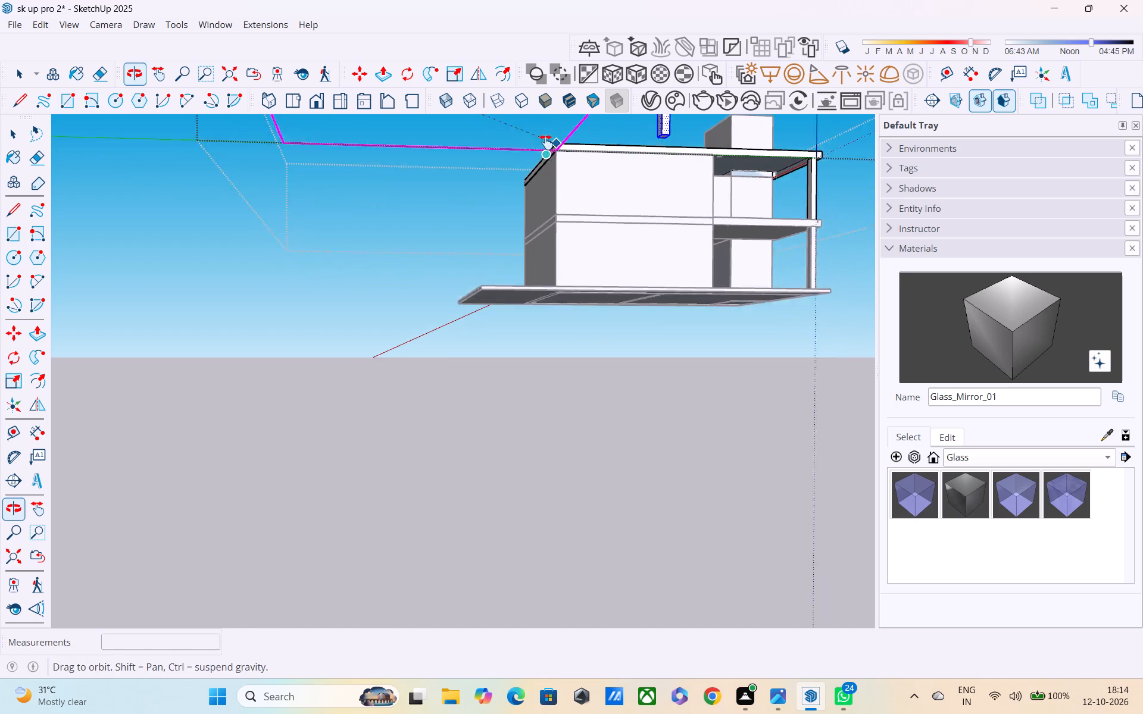
{"action": "middle_click_drag", "start_coordinate": [546, 142], "coordinate": [537, 124], "text": "shift"}
{"action": "scroll", "coordinate": [517, 132], "scroll_direction": "down", "scroll_amount": 6}
{"action": "middle_click_drag", "start_coordinate": [496, 164], "coordinate": [151, 300]}
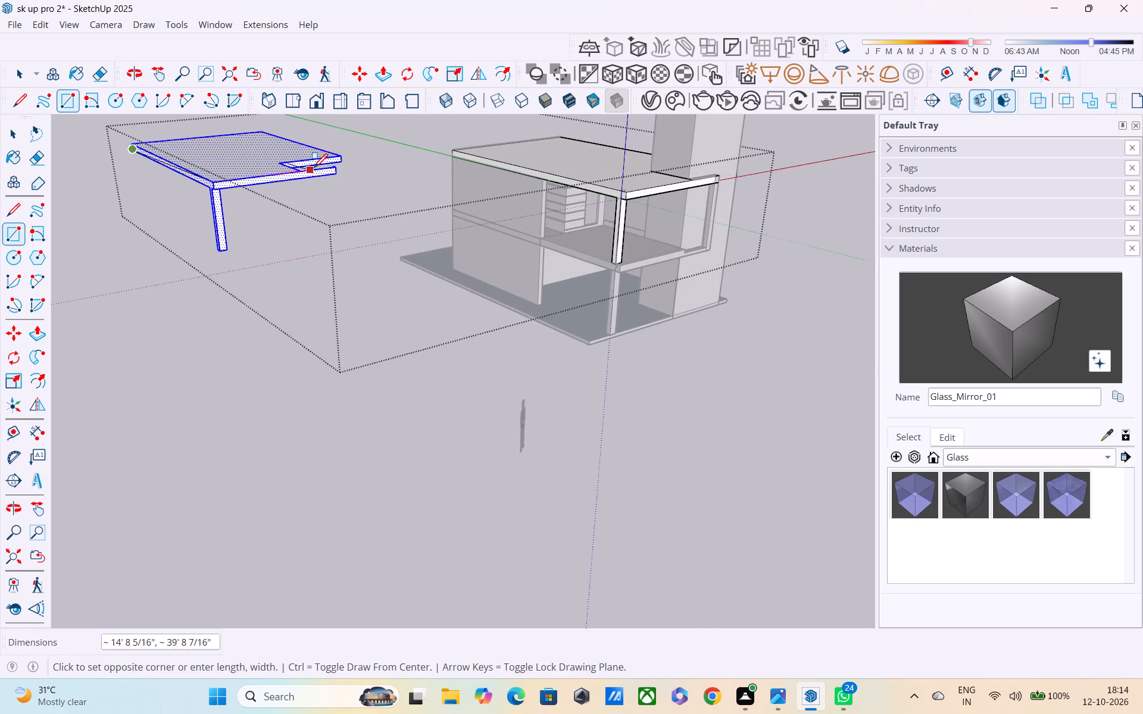
{"action": "middle_click_drag", "start_coordinate": [314, 168], "coordinate": [141, 155]}
{"action": "scroll", "coordinate": [483, 195], "scroll_direction": "up", "scroll_amount": 1}
{"action": "middle_click_drag", "start_coordinate": [472, 190], "coordinate": [423, 45]}
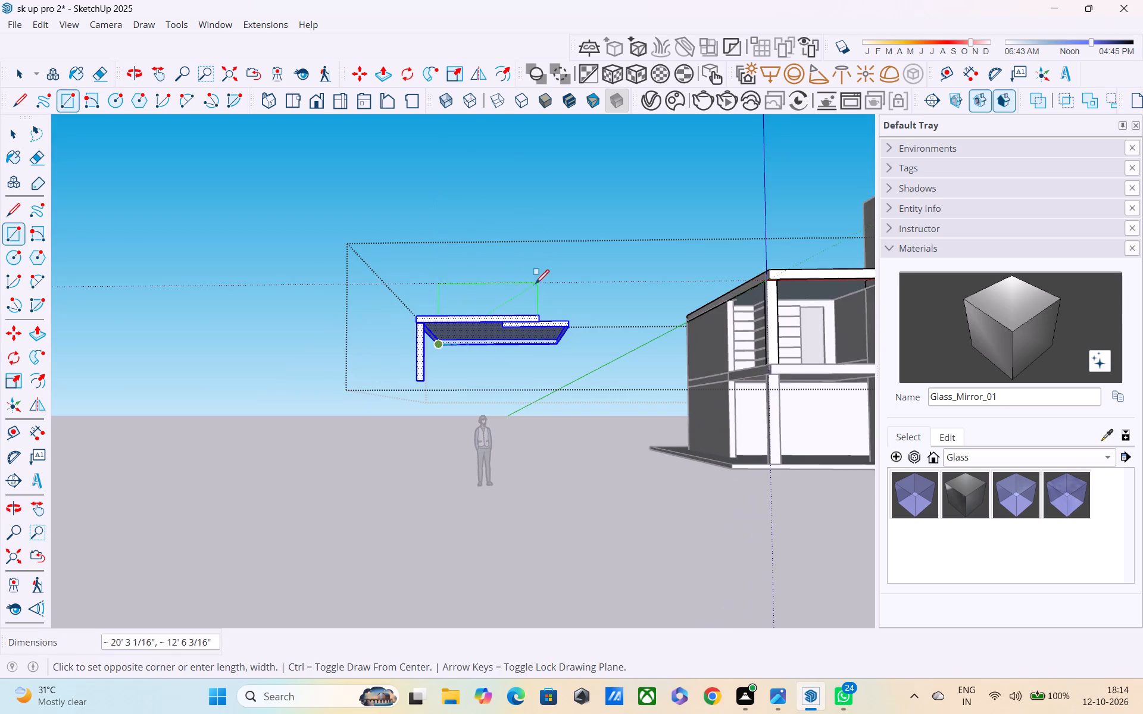
{"action": "scroll", "coordinate": [517, 323], "scroll_direction": "up", "scroll_amount": 1}
{"action": "middle_click_drag", "start_coordinate": [527, 336], "coordinate": [516, 244]}
{"action": "scroll", "coordinate": [518, 250], "scroll_direction": "up", "scroll_amount": 1}
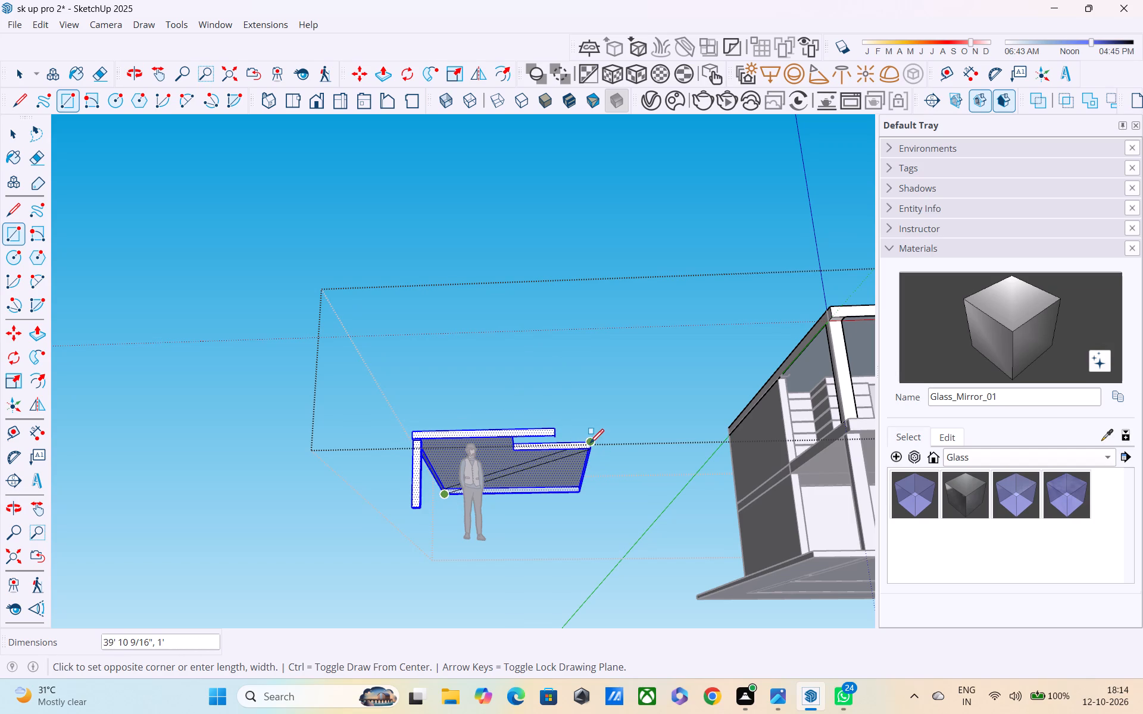
{"action": "middle_click_drag", "start_coordinate": [529, 456], "coordinate": [417, 475]}
{"action": "scroll", "coordinate": [689, 496], "scroll_direction": "up", "scroll_amount": 3}
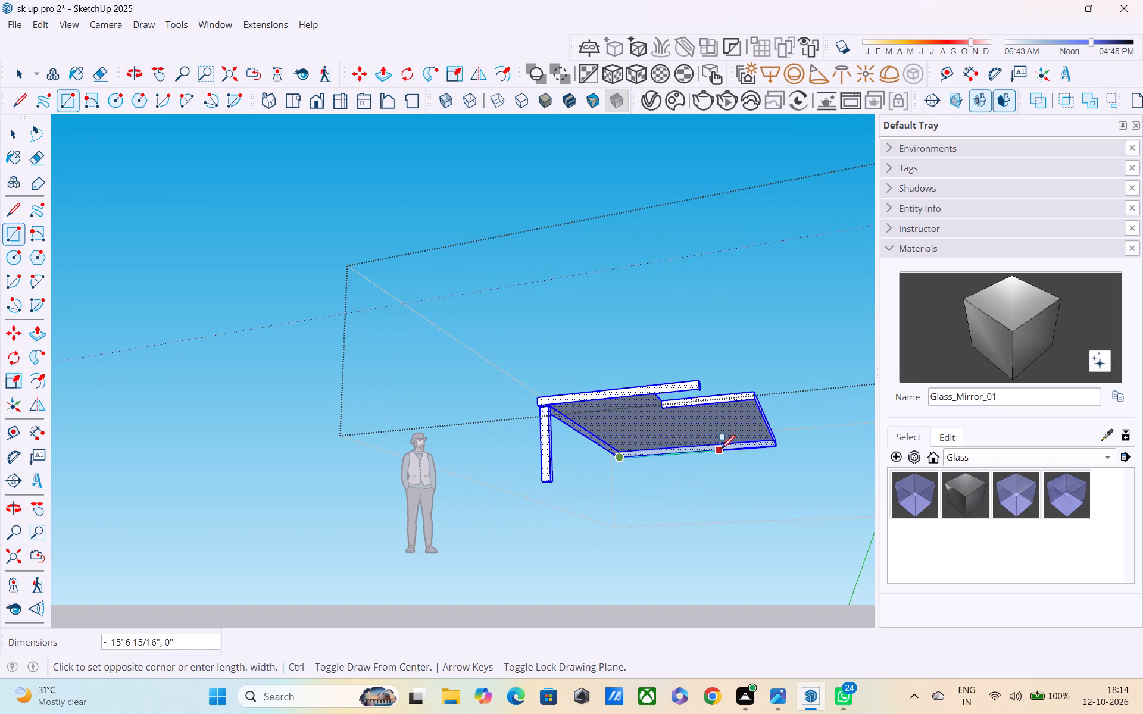
{"action": "scroll", "coordinate": [724, 448], "scroll_direction": "up", "scroll_amount": 5}
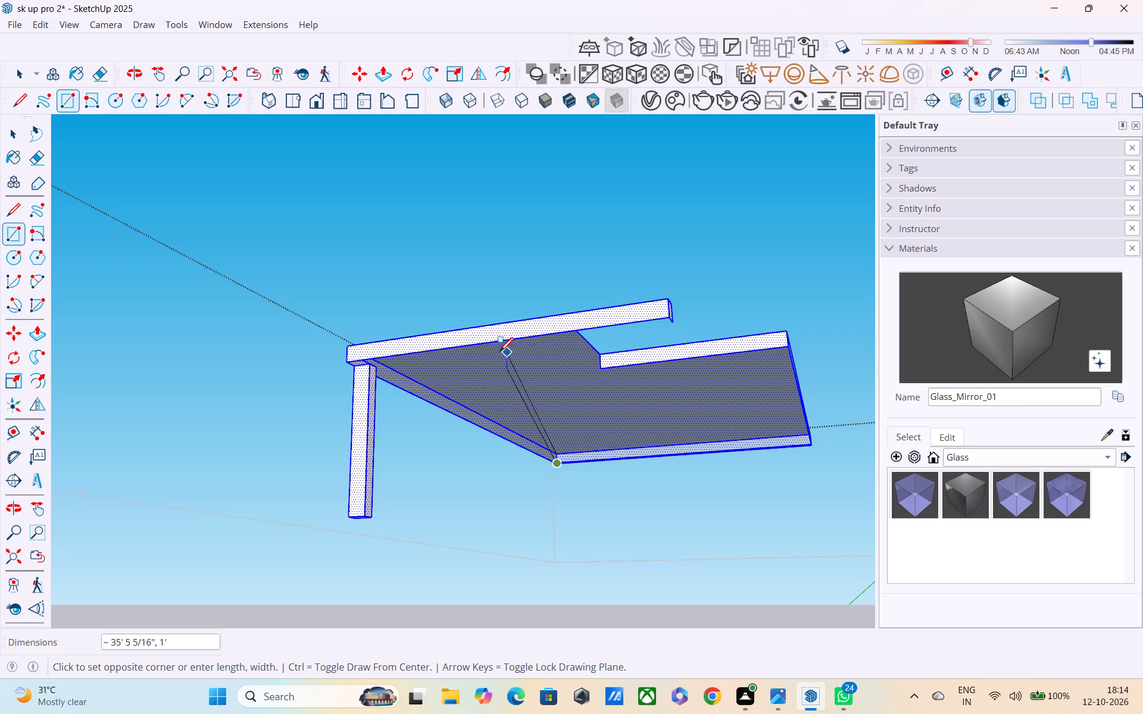
{"action": "left_click", "coordinate": [349, 365]}
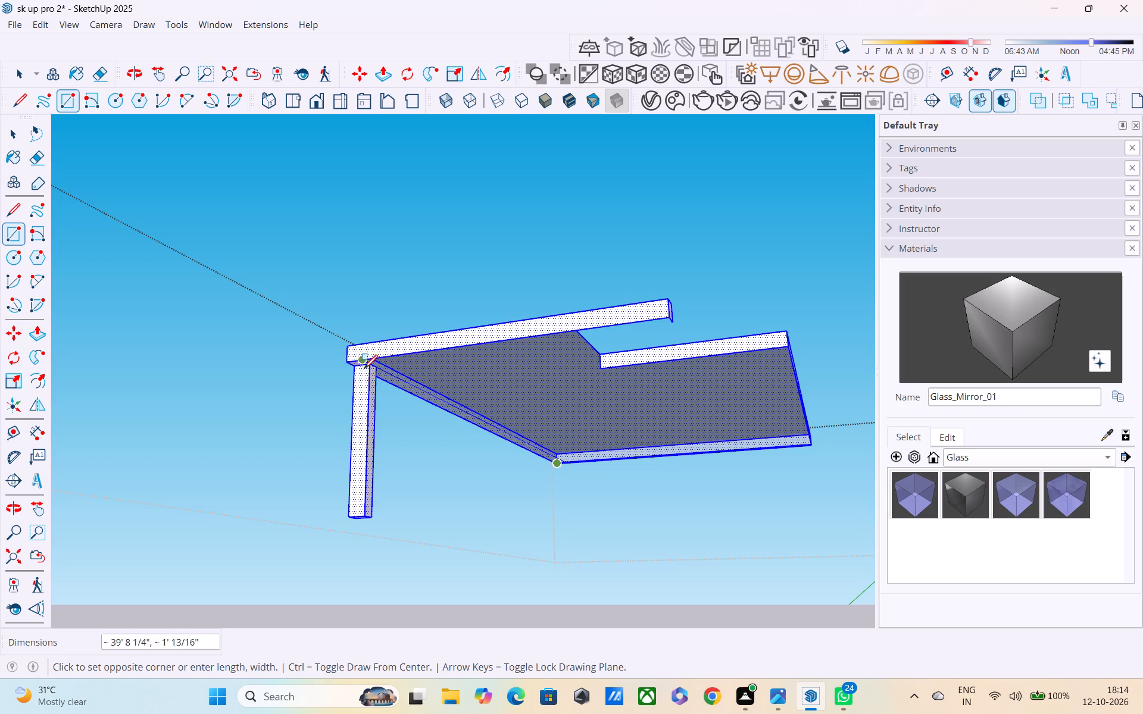
{"action": "middle_click_drag", "start_coordinate": [506, 397], "coordinate": [613, 405]}
{"action": "scroll", "coordinate": [613, 405], "scroll_direction": "up", "scroll_amount": 3}
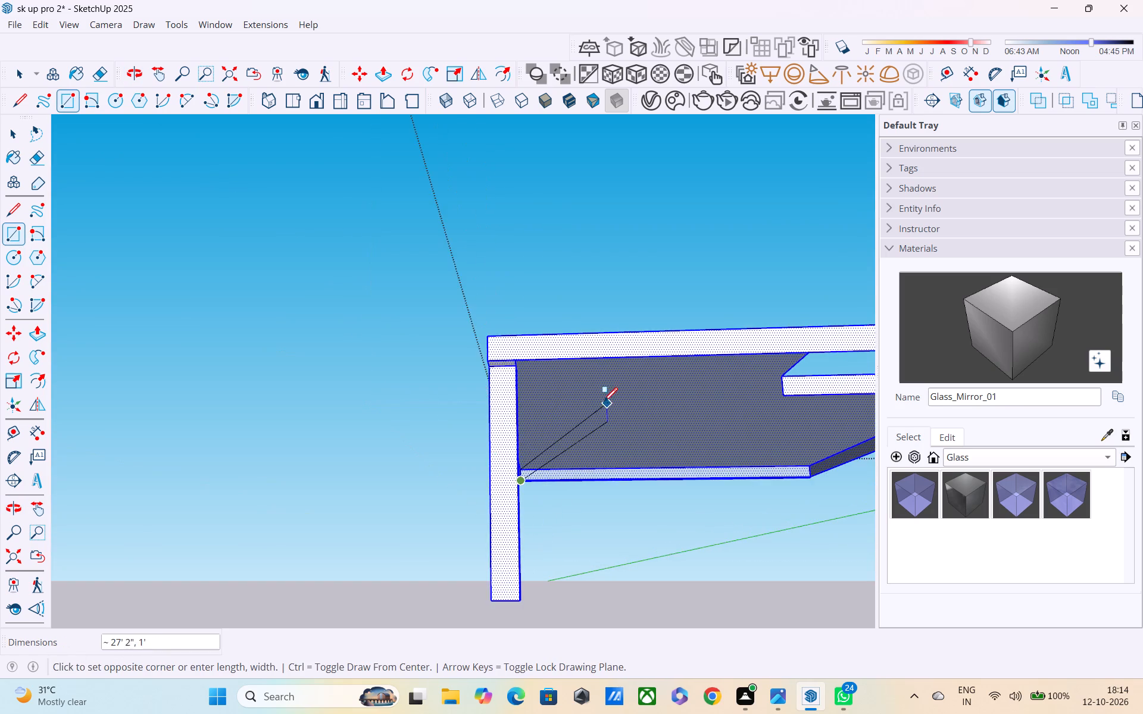
{"action": "scroll", "coordinate": [546, 403], "scroll_direction": "up", "scroll_amount": 5}
{"action": "middle_click_drag", "start_coordinate": [511, 455], "coordinate": [444, 459]}
{"action": "scroll", "coordinate": [656, 505], "scroll_direction": "down", "scroll_amount": 6}
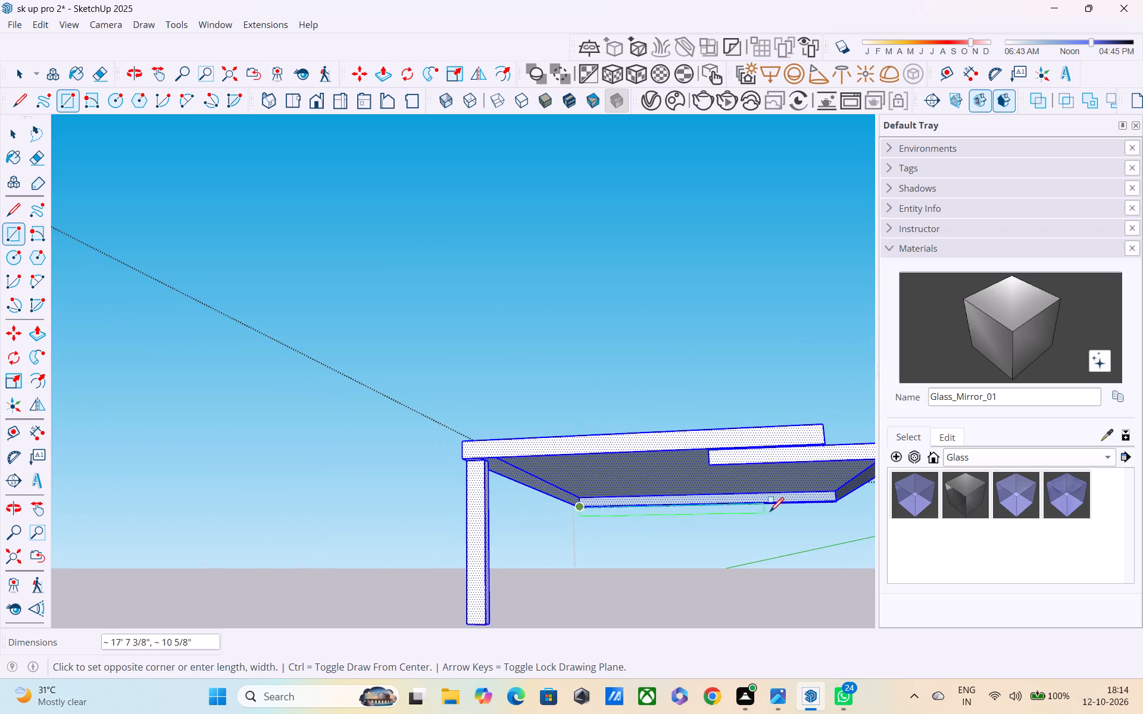
{"action": "left_click", "coordinate": [864, 488]}
Draw a second underside rectangle from the first one's inner corner to the slab's lower corner on the notched side.
{"action": "middle_click_drag", "start_coordinate": [657, 508], "coordinate": [608, 506]}
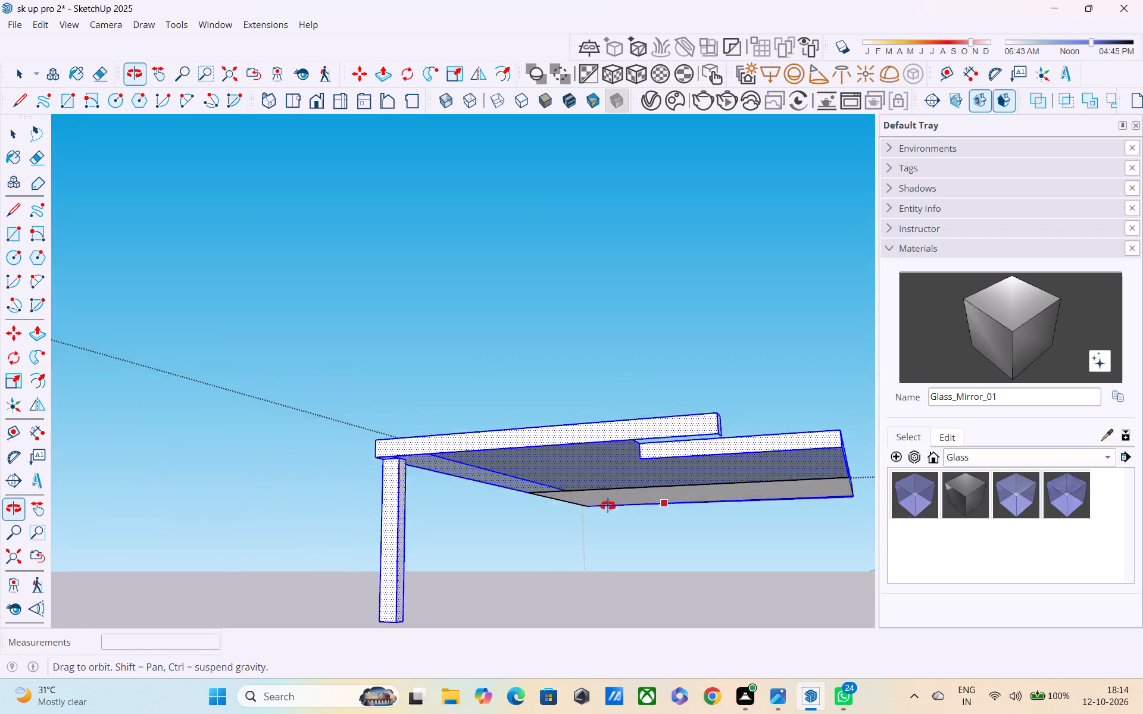
{"action": "middle_click_drag", "start_coordinate": [608, 506], "coordinate": [587, 486]}
{"action": "scroll", "coordinate": [567, 482], "scroll_direction": "up", "scroll_amount": 1}
{"action": "scroll", "coordinate": [519, 474], "scroll_direction": "up", "scroll_amount": 4}
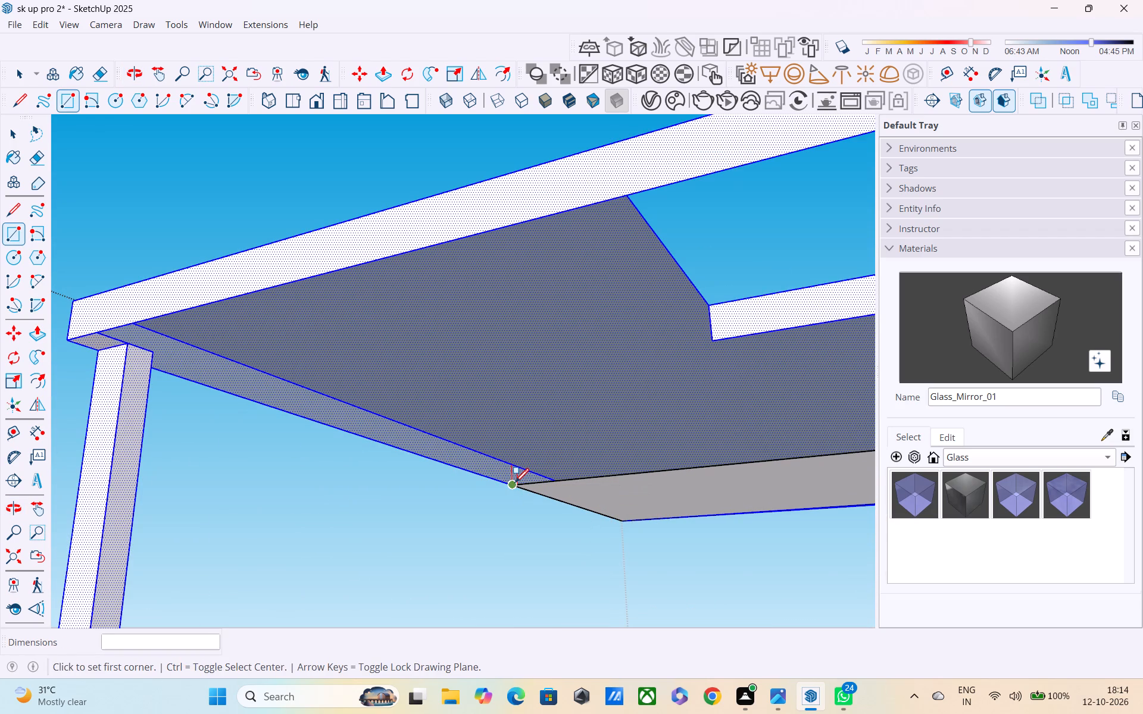
{"action": "left_click", "coordinate": [515, 484]}
{"action": "scroll", "coordinate": [539, 483], "scroll_direction": "down", "scroll_amount": 3}
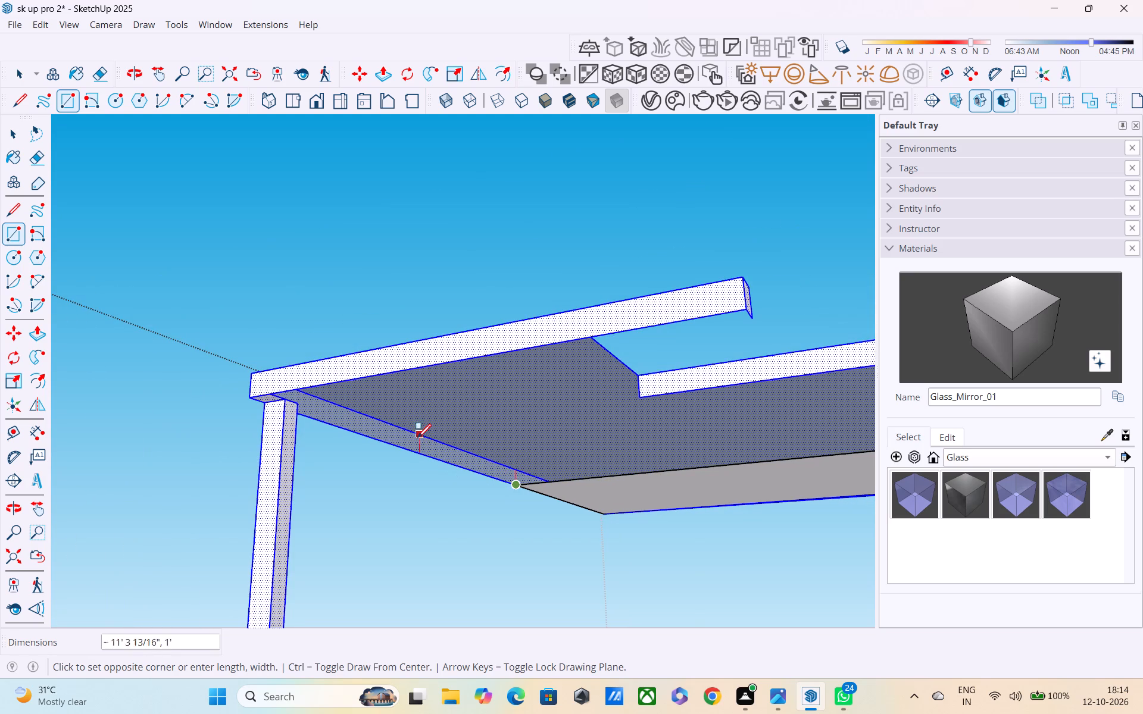
{"action": "scroll", "coordinate": [661, 462], "scroll_direction": "down", "scroll_amount": 6}
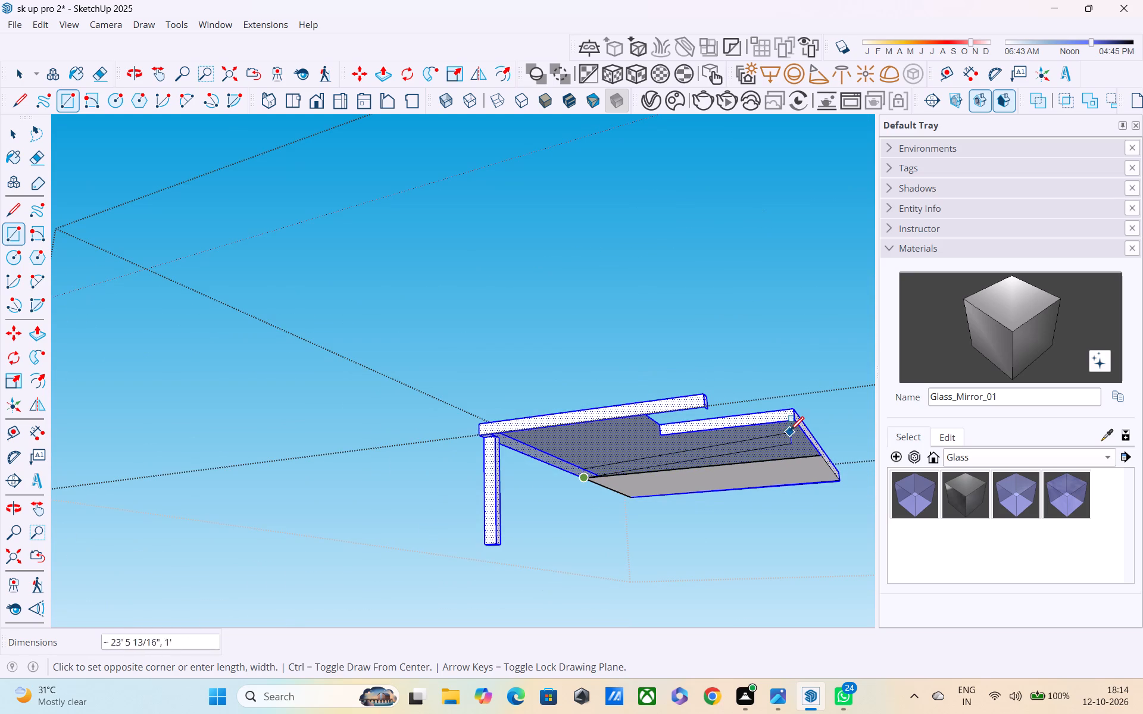
{"action": "left_click", "coordinate": [794, 426]}
Examine the copied slab's partly closed underside, notch and column from several angles, comparing them with the main building's roof.
{"action": "middle_click_drag", "start_coordinate": [684, 462], "coordinate": [752, 487]}
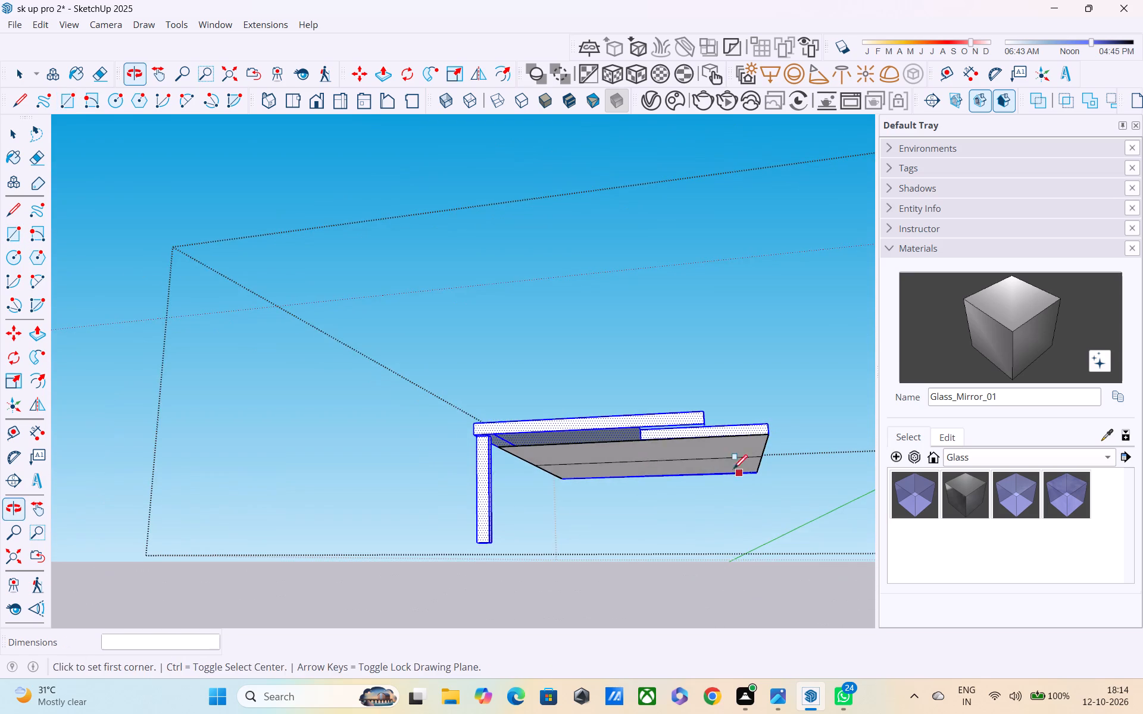
{"action": "middle_click_drag", "start_coordinate": [694, 456], "coordinate": [445, 508]}
{"action": "middle_click_drag", "start_coordinate": [551, 474], "coordinate": [611, 474]}
{"action": "scroll", "coordinate": [611, 474], "scroll_direction": "down", "scroll_amount": 3}
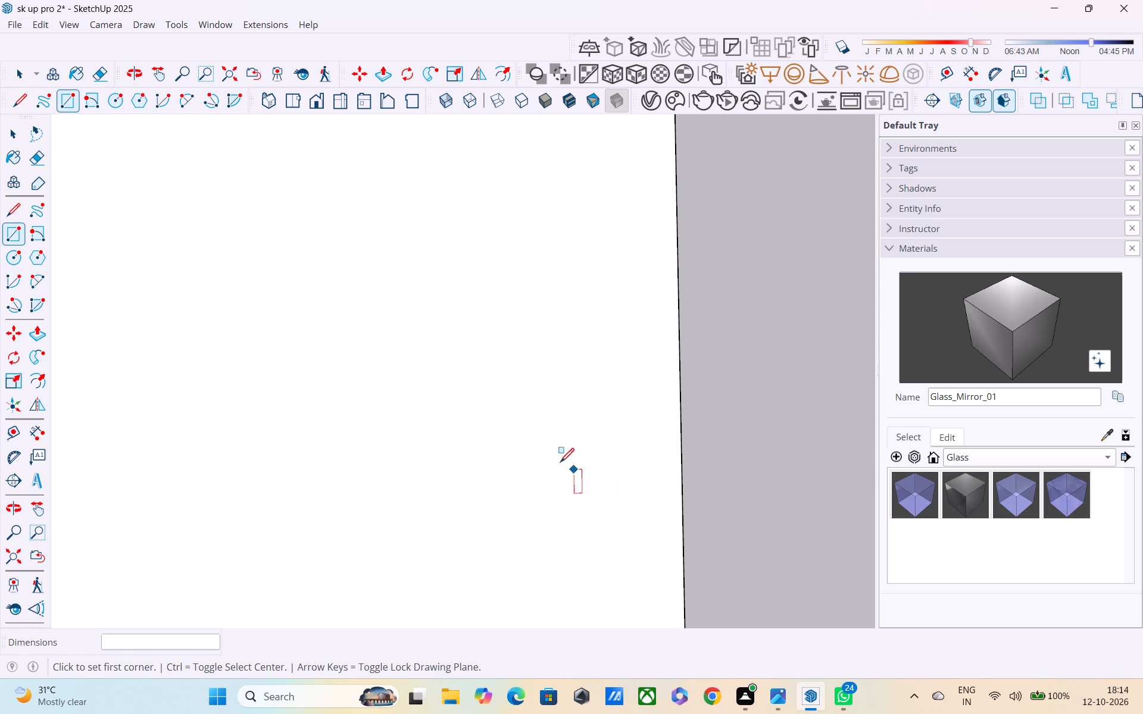
{"action": "scroll", "coordinate": [551, 461], "scroll_direction": "down", "scroll_amount": 17}
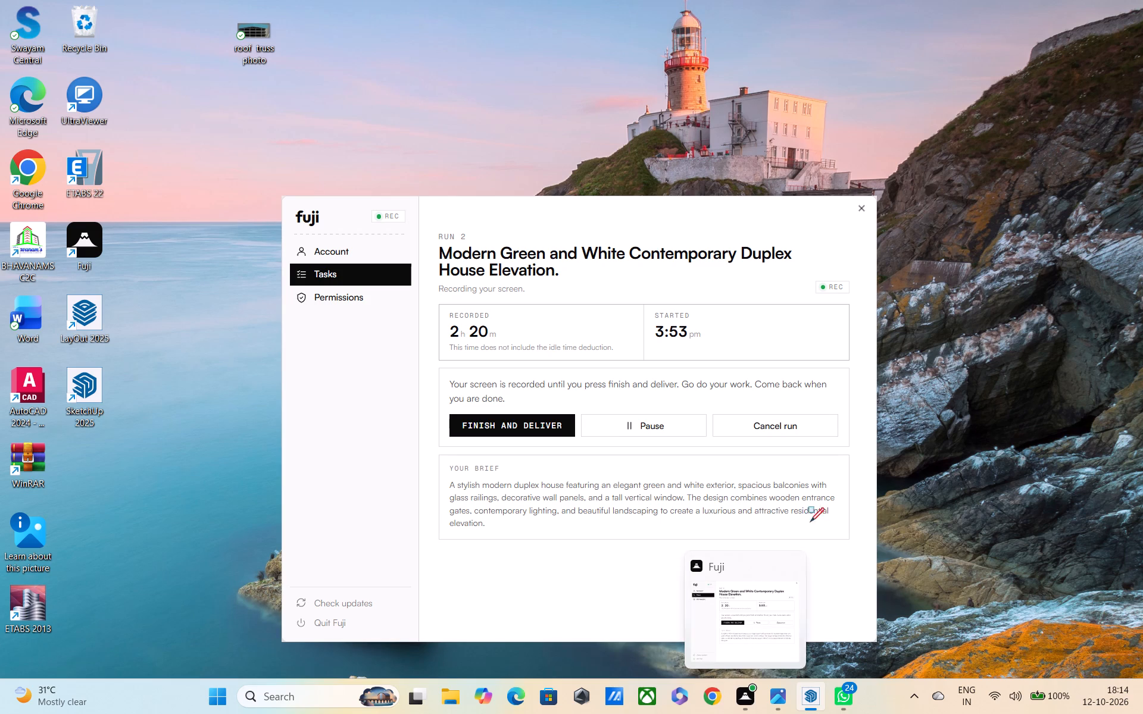
{"action": "scroll", "coordinate": [804, 494], "scroll_direction": "down", "scroll_amount": 20}
{"action": "scroll", "coordinate": [804, 494], "scroll_direction": "down", "scroll_amount": 3}
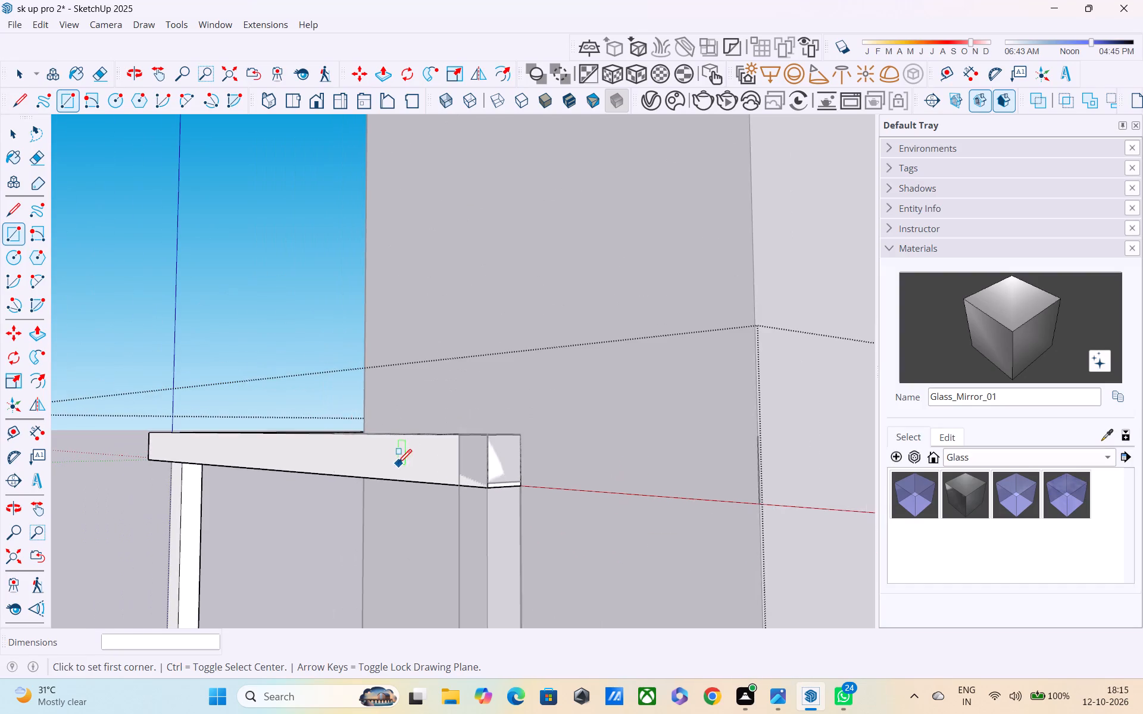
{"action": "middle_click_drag", "start_coordinate": [435, 479], "coordinate": [589, 487]}
{"action": "scroll", "coordinate": [417, 465], "scroll_direction": "down", "scroll_amount": 5}
{"action": "middle_click_drag", "start_coordinate": [323, 453], "coordinate": [428, 470]}
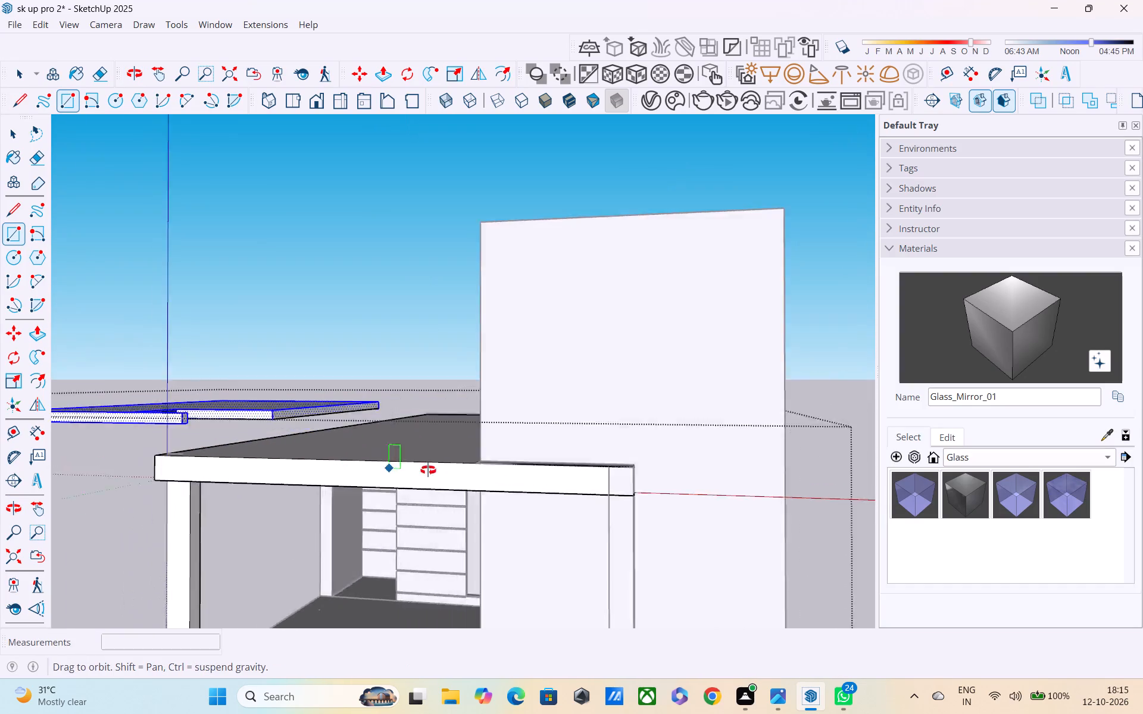
{"action": "middle_click_drag", "start_coordinate": [428, 470], "coordinate": [531, 469]}
{"action": "scroll", "coordinate": [244, 441], "scroll_direction": "up", "scroll_amount": 1}
{"action": "scroll", "coordinate": [241, 437], "scroll_direction": "down", "scroll_amount": 4}
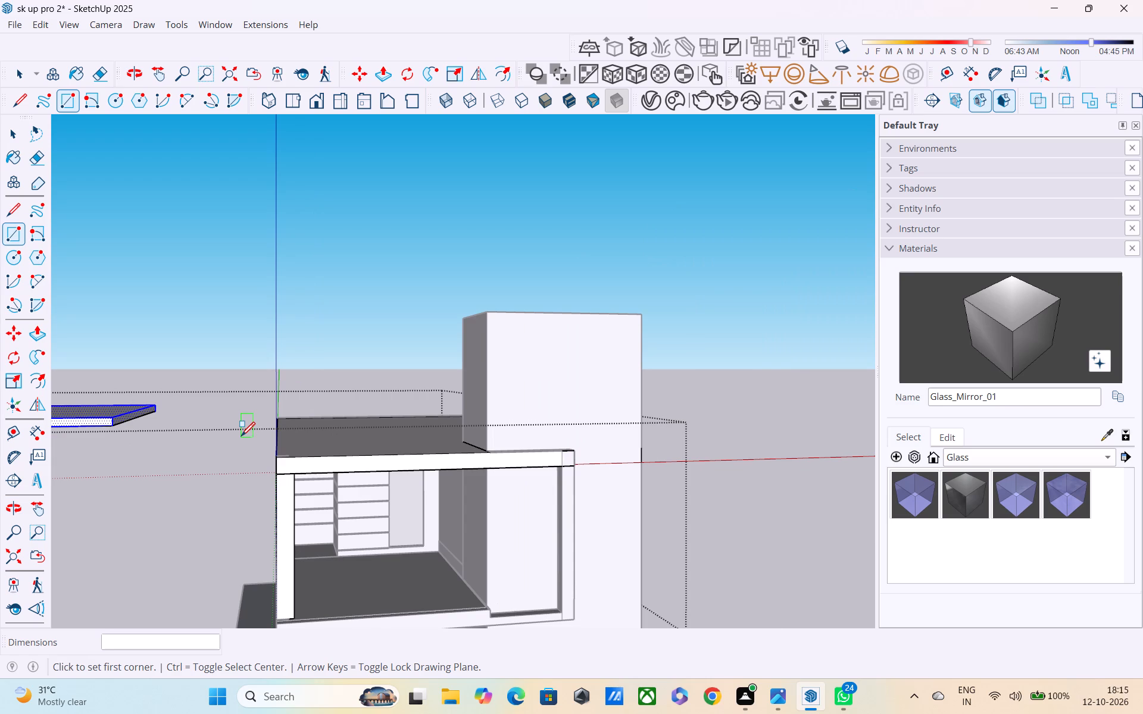
{"action": "scroll", "coordinate": [723, 320], "scroll_direction": "down", "scroll_amount": 1, "text": "shift"}
{"action": "scroll", "coordinate": [291, 355], "scroll_direction": "down", "scroll_amount": 2}
{"action": "middle_click_drag", "start_coordinate": [200, 384], "coordinate": [603, 325]}
{"action": "scroll", "coordinate": [539, 380], "scroll_direction": "down", "scroll_amount": 7}
{"action": "middle_click_drag", "start_coordinate": [258, 405], "coordinate": [464, 405]}
{"action": "scroll", "coordinate": [172, 347], "scroll_direction": "up", "scroll_amount": 2}
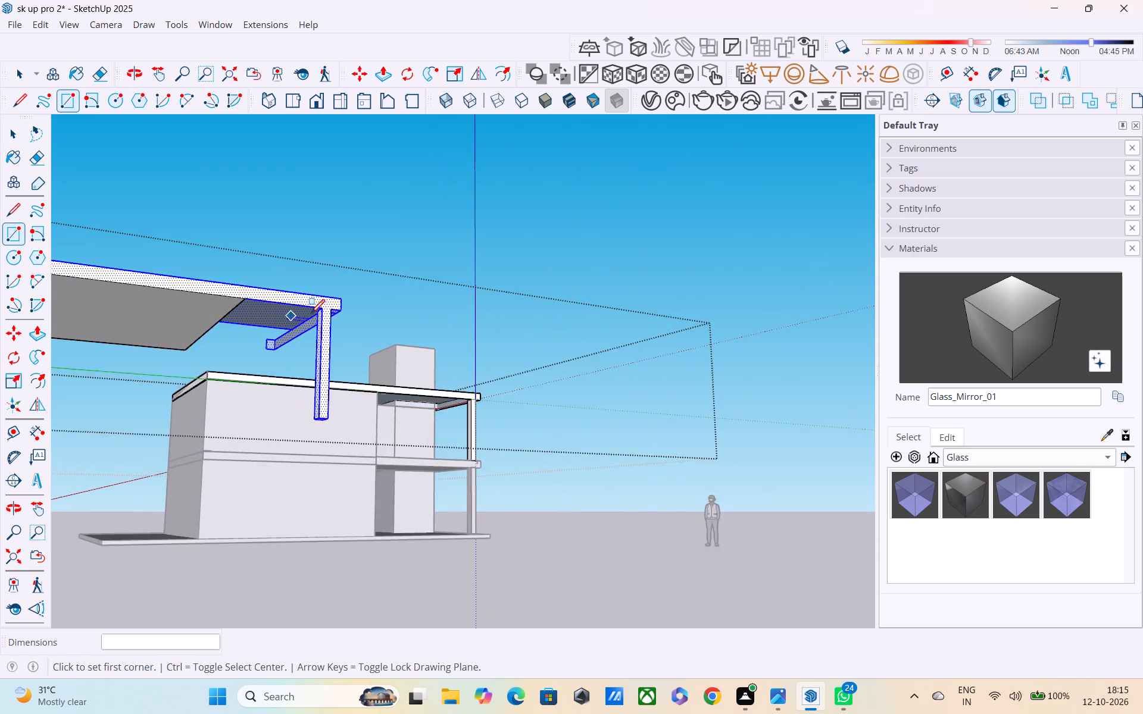
{"action": "scroll", "coordinate": [311, 314], "scroll_direction": "up", "scroll_amount": 2}
{"action": "middle_click_drag", "start_coordinate": [311, 314], "coordinate": [288, 265]}
{"action": "scroll", "coordinate": [210, 300], "scroll_direction": "up", "scroll_amount": 6}
{"action": "middle_click_drag", "start_coordinate": [245, 311], "coordinate": [181, 345]}
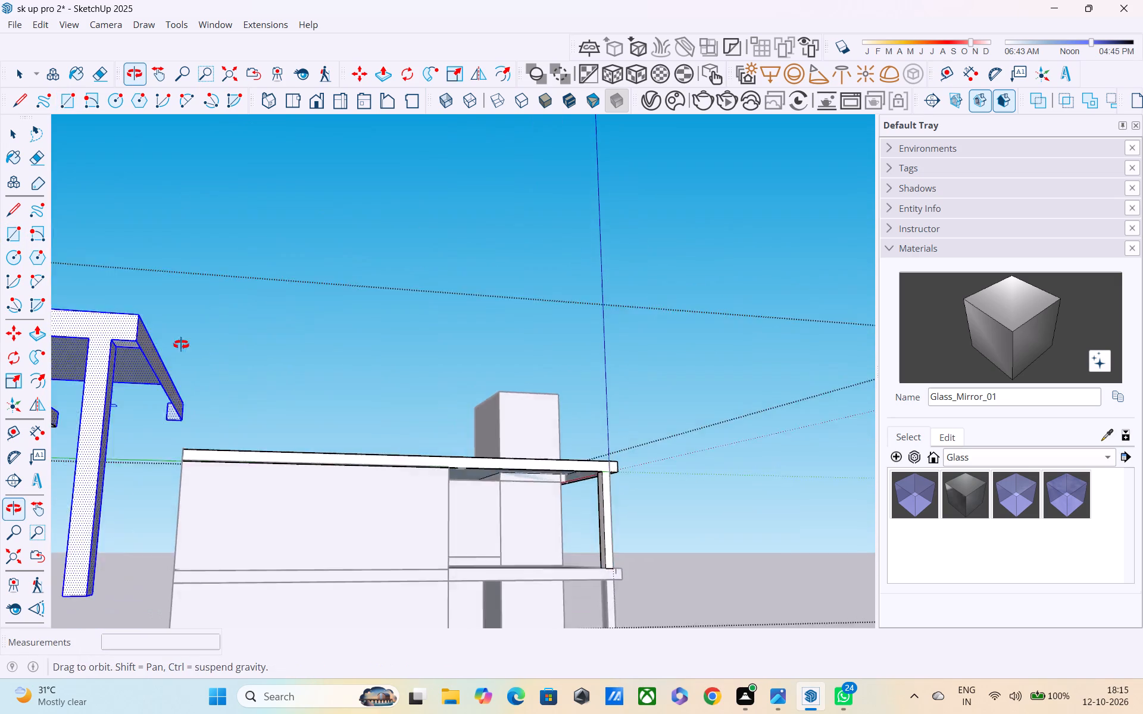
{"action": "middle_click_drag", "start_coordinate": [181, 345], "coordinate": [118, 355]}
{"action": "scroll", "coordinate": [119, 354], "scroll_direction": "up", "scroll_amount": 1}
{"action": "scroll", "coordinate": [119, 363], "scroll_direction": "down", "scroll_amount": 9}
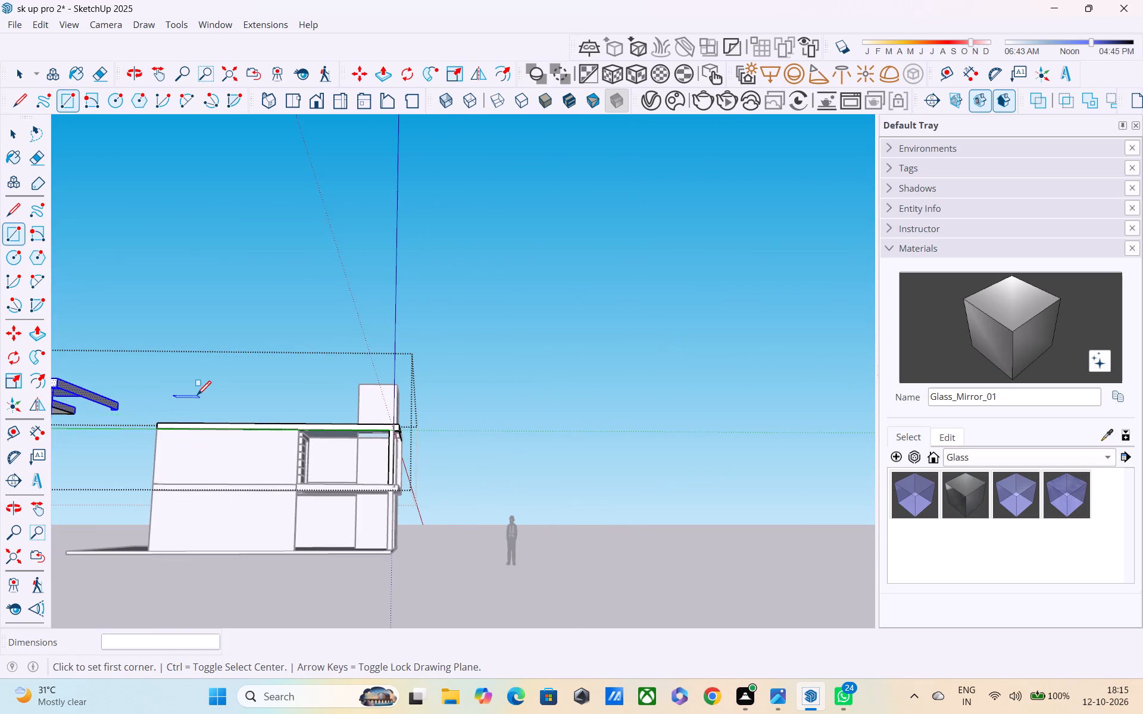
{"action": "middle_click_drag", "start_coordinate": [197, 396], "coordinate": [176, 396]}
{"action": "middle_click_drag", "start_coordinate": [180, 394], "coordinate": [55, 418]}
{"action": "scroll", "coordinate": [772, 386], "scroll_direction": "down", "scroll_amount": 5}
{"action": "middle_click_drag", "start_coordinate": [1139, 474], "coordinate": [802, 487]}
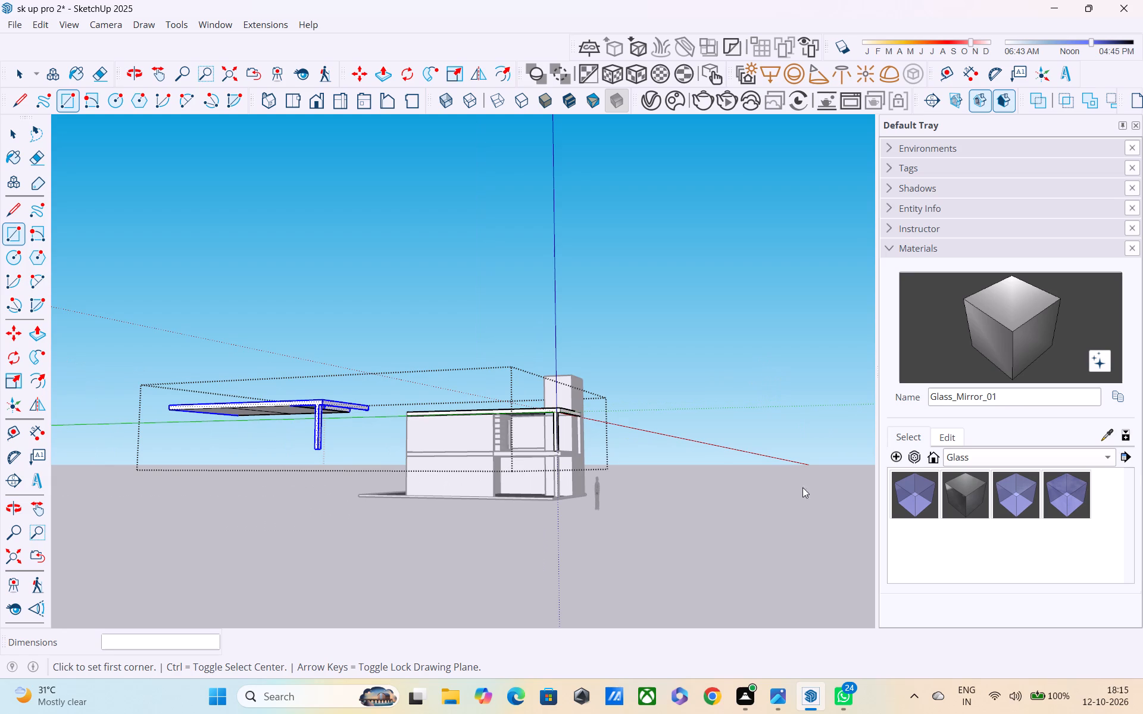
{"action": "middle_click_drag", "start_coordinate": [802, 487], "coordinate": [682, 487]}
{"action": "scroll", "coordinate": [704, 473], "scroll_direction": "down", "scroll_amount": 5}
{"action": "scroll", "coordinate": [539, 469], "scroll_direction": "up", "scroll_amount": 1}
{"action": "middle_click_drag", "start_coordinate": [544, 455], "coordinate": [285, 447]}
{"action": "scroll", "coordinate": [293, 443], "scroll_direction": "up", "scroll_amount": 1}
{"action": "middle_click_drag", "start_coordinate": [607, 412], "coordinate": [357, 444]}
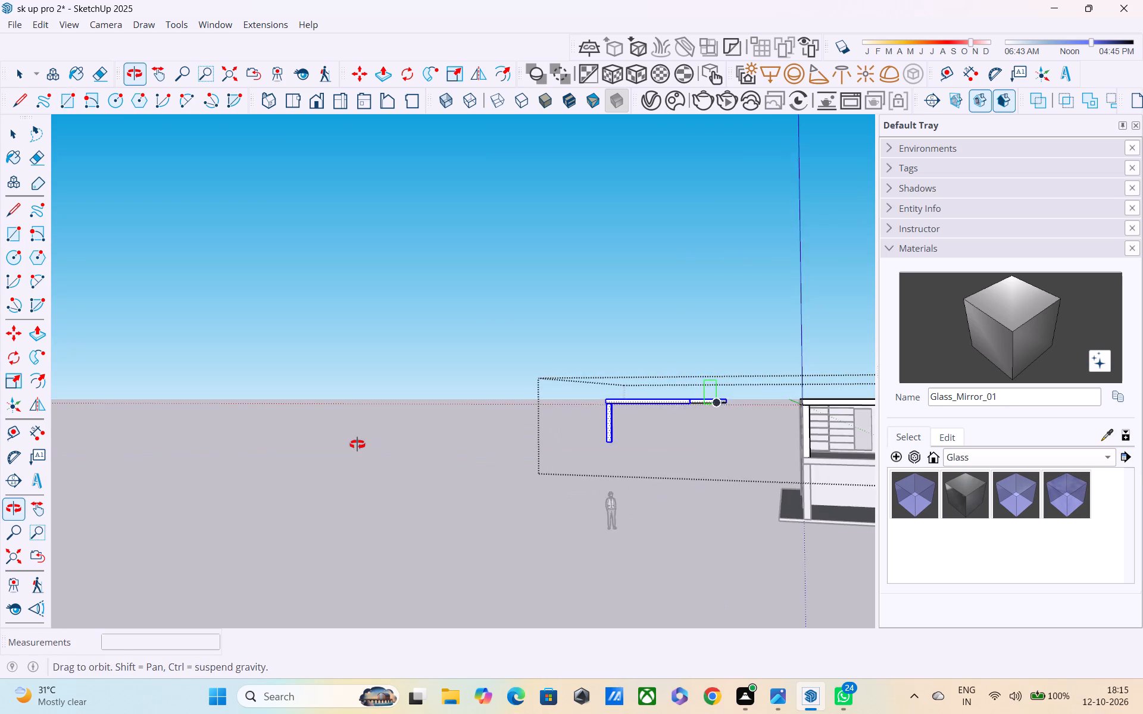
{"action": "middle_click_drag", "start_coordinate": [357, 444], "coordinate": [363, 444]}
{"action": "scroll", "coordinate": [705, 413], "scroll_direction": "down", "scroll_amount": 4}
{"action": "middle_click_drag", "start_coordinate": [739, 424], "coordinate": [554, 424]}
{"action": "scroll", "coordinate": [728, 421], "scroll_direction": "up", "scroll_amount": 4}
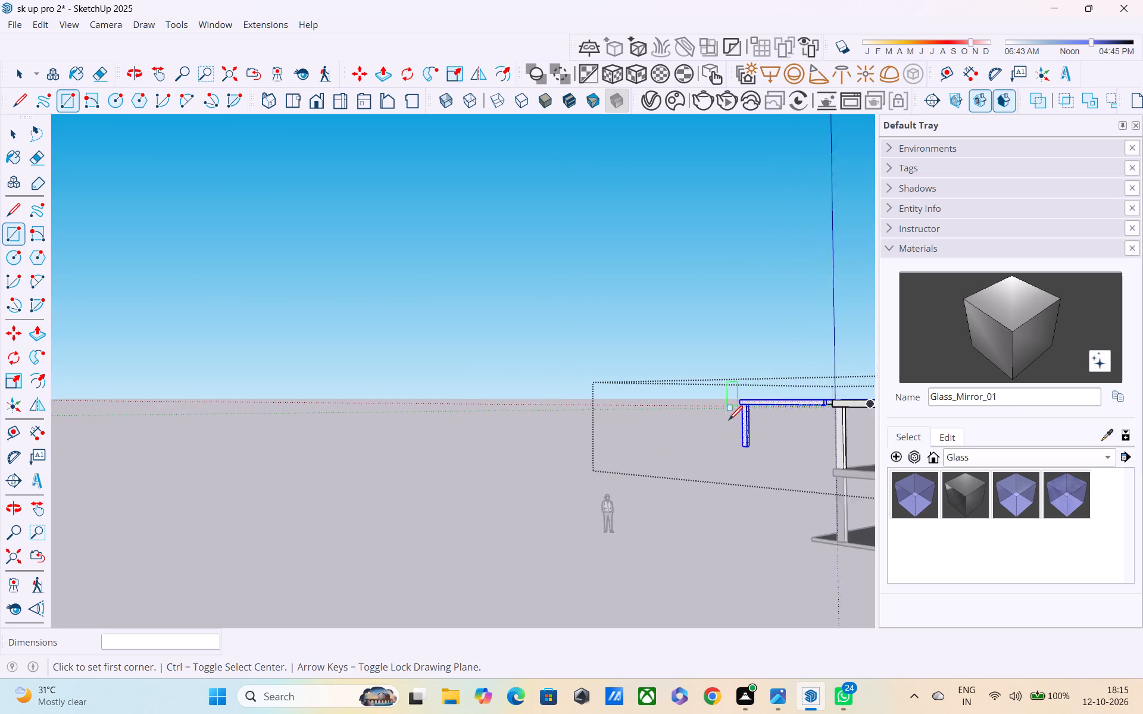
{"action": "scroll", "coordinate": [864, 422], "scroll_direction": "up", "scroll_amount": 4}
{"action": "scroll", "coordinate": [814, 409], "scroll_direction": "up", "scroll_amount": 6}
{"action": "middle_click_drag", "start_coordinate": [829, 384], "coordinate": [772, 365]}
{"action": "scroll", "coordinate": [771, 361], "scroll_direction": "up", "scroll_amount": 1}
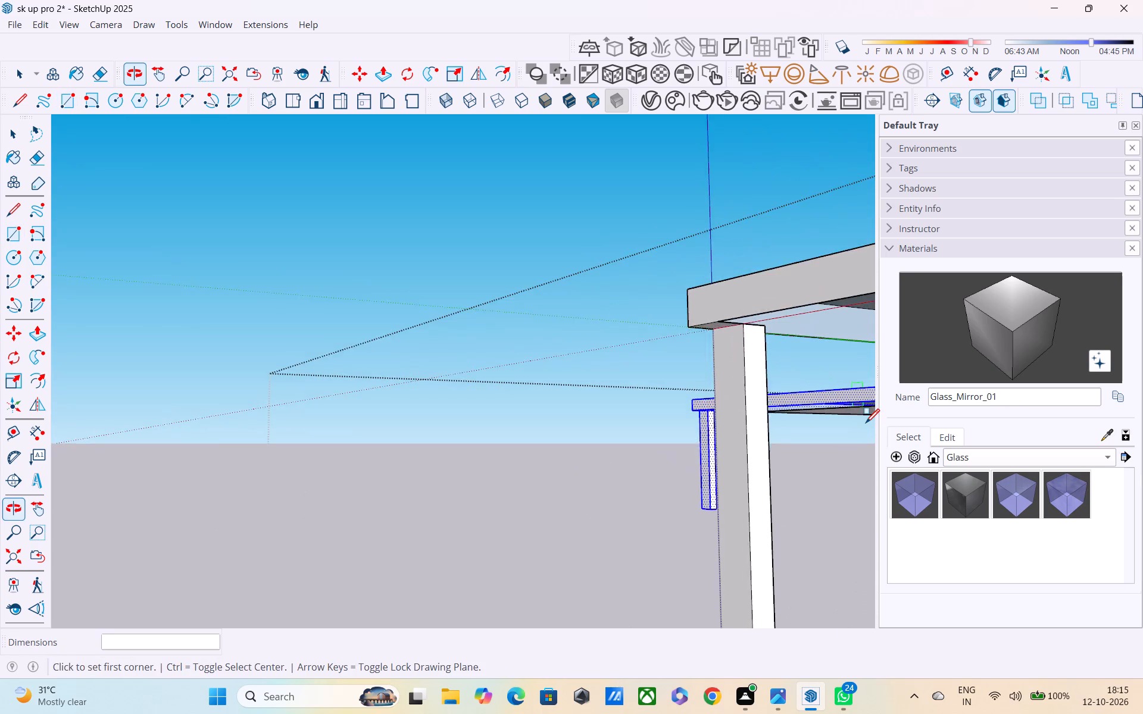
{"action": "scroll", "coordinate": [867, 424], "scroll_direction": "up", "scroll_amount": 5}
{"action": "scroll", "coordinate": [839, 422], "scroll_direction": "down", "scroll_amount": 5}
{"action": "scroll", "coordinate": [825, 421], "scroll_direction": "up", "scroll_amount": 1}
{"action": "middle_click_drag", "start_coordinate": [783, 424], "coordinate": [740, 424]}
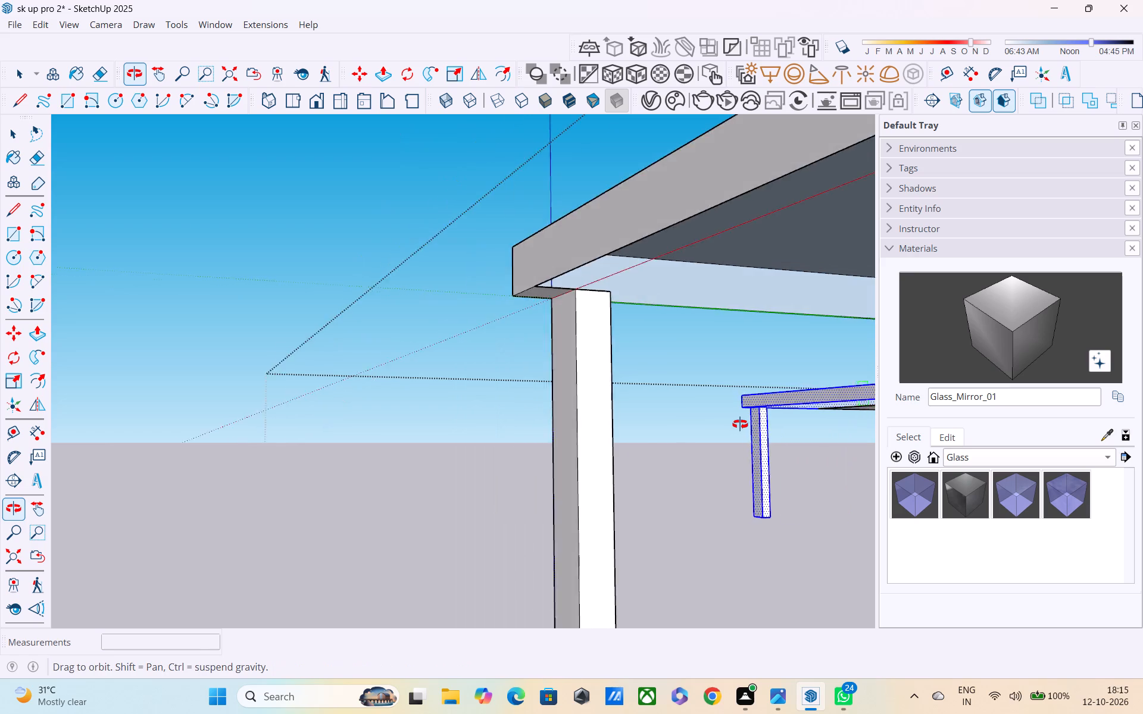
{"action": "middle_click_drag", "start_coordinate": [740, 424], "coordinate": [835, 424]}
{"action": "scroll", "coordinate": [711, 434], "scroll_direction": "down", "scroll_amount": 4}
{"action": "middle_click_drag", "start_coordinate": [662, 424], "coordinate": [727, 358]}
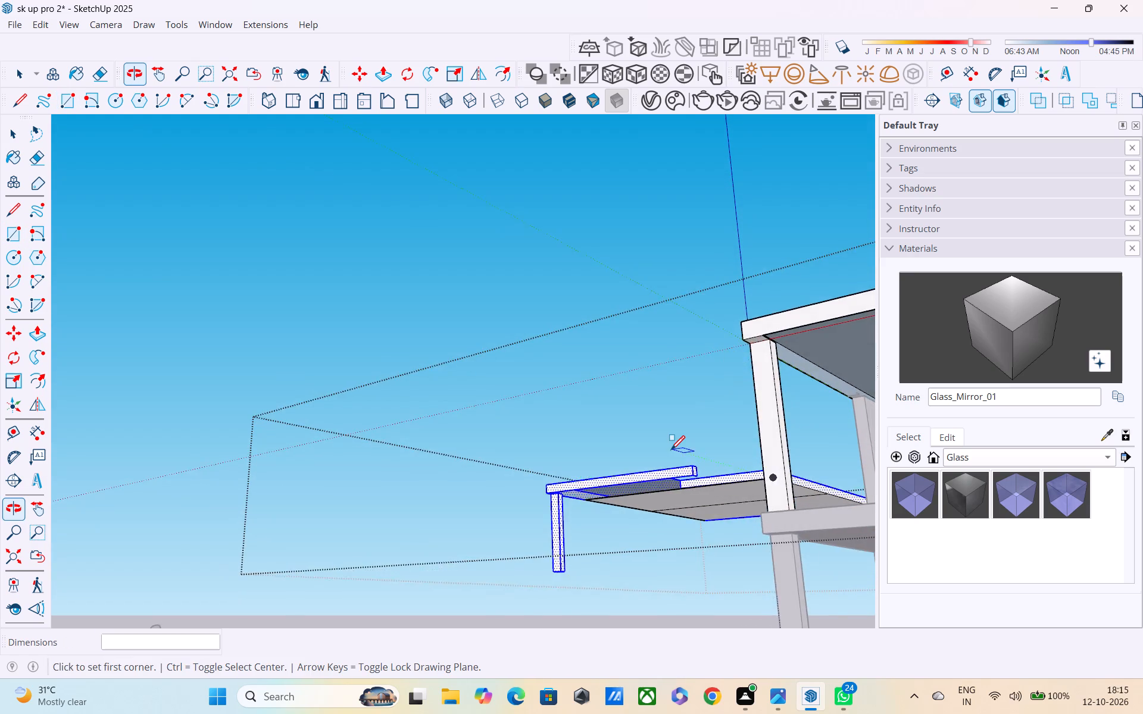
Draw a rectangle about 17' 11" by 7' on the copied slab's underside, from the column's top corner to the adjoining underside face's edge.
{"action": "scroll", "coordinate": [671, 451], "scroll_direction": "up", "scroll_amount": 4}
{"action": "scroll", "coordinate": [655, 501], "scroll_direction": "up", "scroll_amount": 6}
{"action": "middle_click_drag", "start_coordinate": [659, 469], "coordinate": [490, 393]}
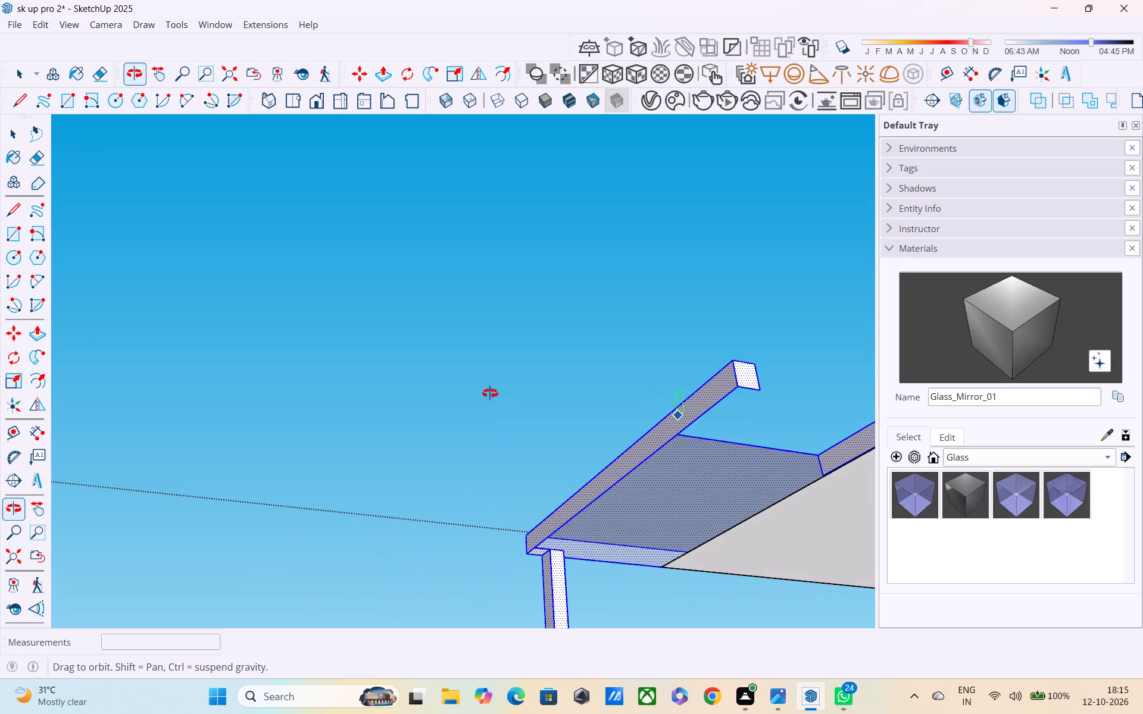
{"action": "middle_click_drag", "start_coordinate": [490, 393], "coordinate": [490, 397]}
{"action": "middle_click_drag", "start_coordinate": [627, 469], "coordinate": [630, 466]}
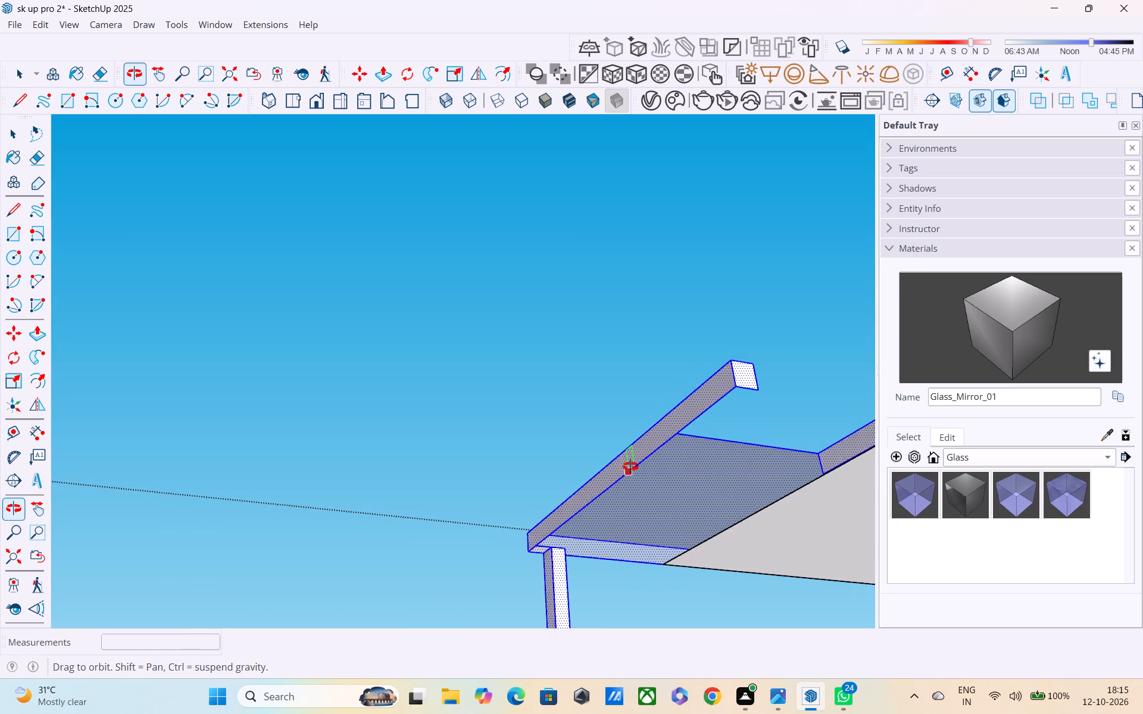
{"action": "middle_click_drag", "start_coordinate": [630, 466], "coordinate": [633, 467]}
{"action": "scroll", "coordinate": [633, 467], "scroll_direction": "up", "scroll_amount": 7}
{"action": "middle_click_drag", "start_coordinate": [653, 481], "coordinate": [505, 548]}
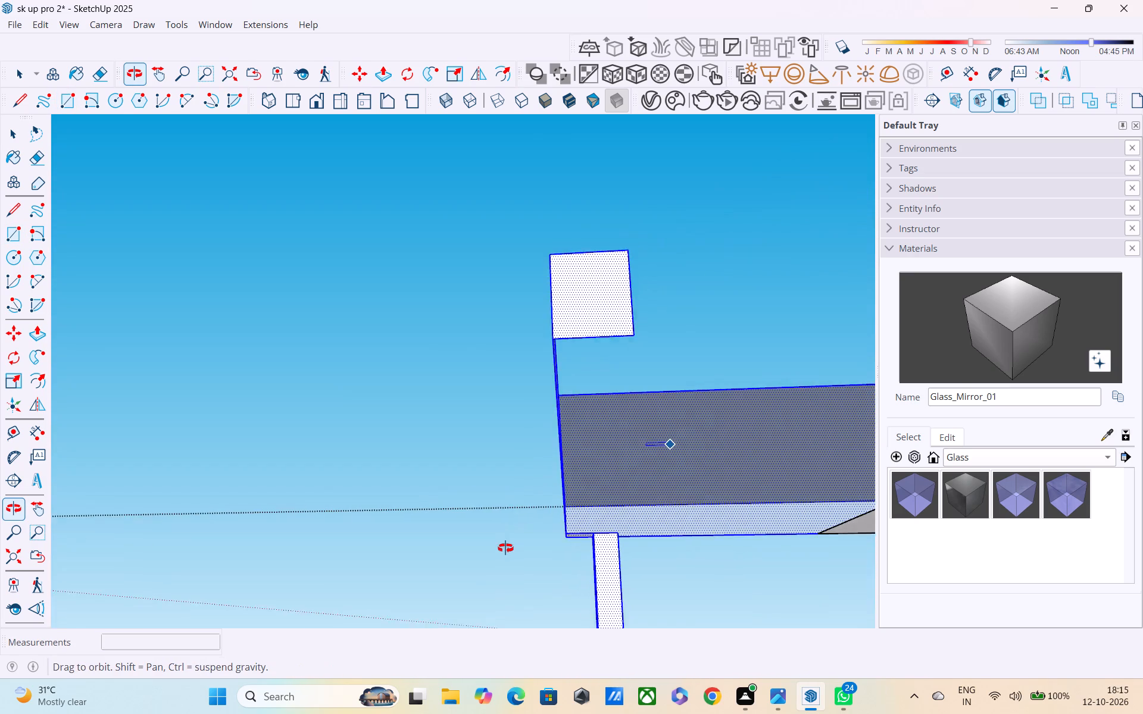
{"action": "middle_click_drag", "start_coordinate": [505, 548], "coordinate": [490, 543]}
{"action": "middle_click_drag", "start_coordinate": [594, 528], "coordinate": [588, 549]}
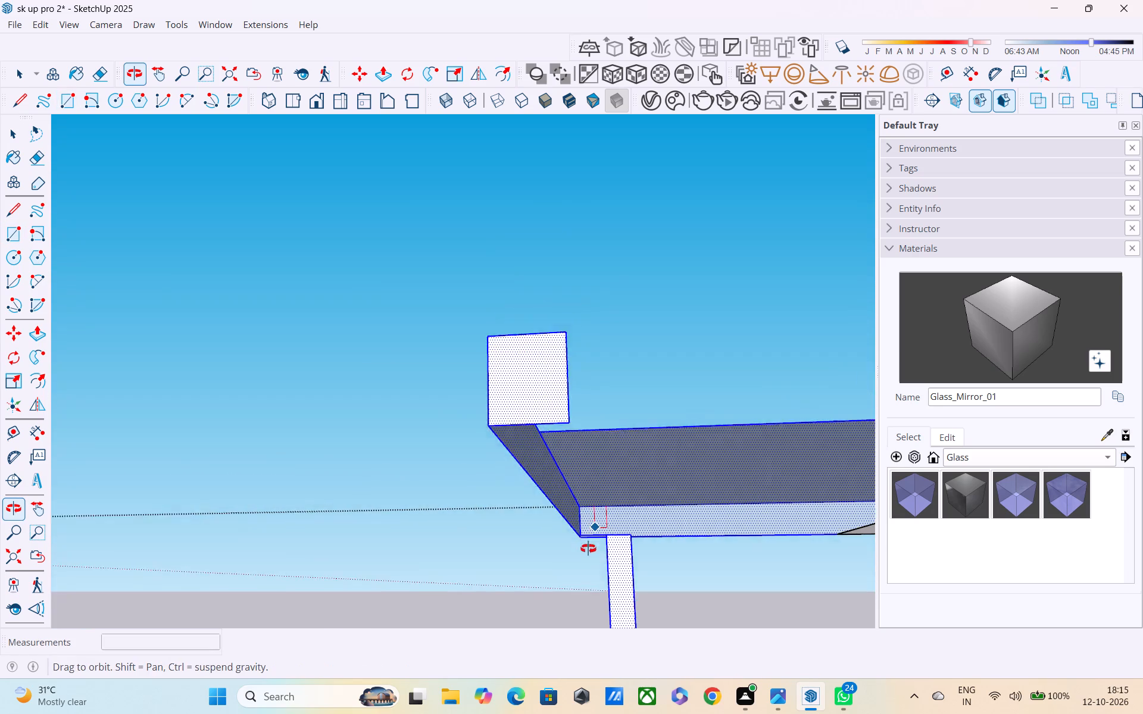
{"action": "middle_click_drag", "start_coordinate": [588, 549], "coordinate": [611, 546]}
{"action": "scroll", "coordinate": [611, 546], "scroll_direction": "up", "scroll_amount": 6}
{"action": "middle_click_drag", "start_coordinate": [615, 540], "coordinate": [586, 578]}
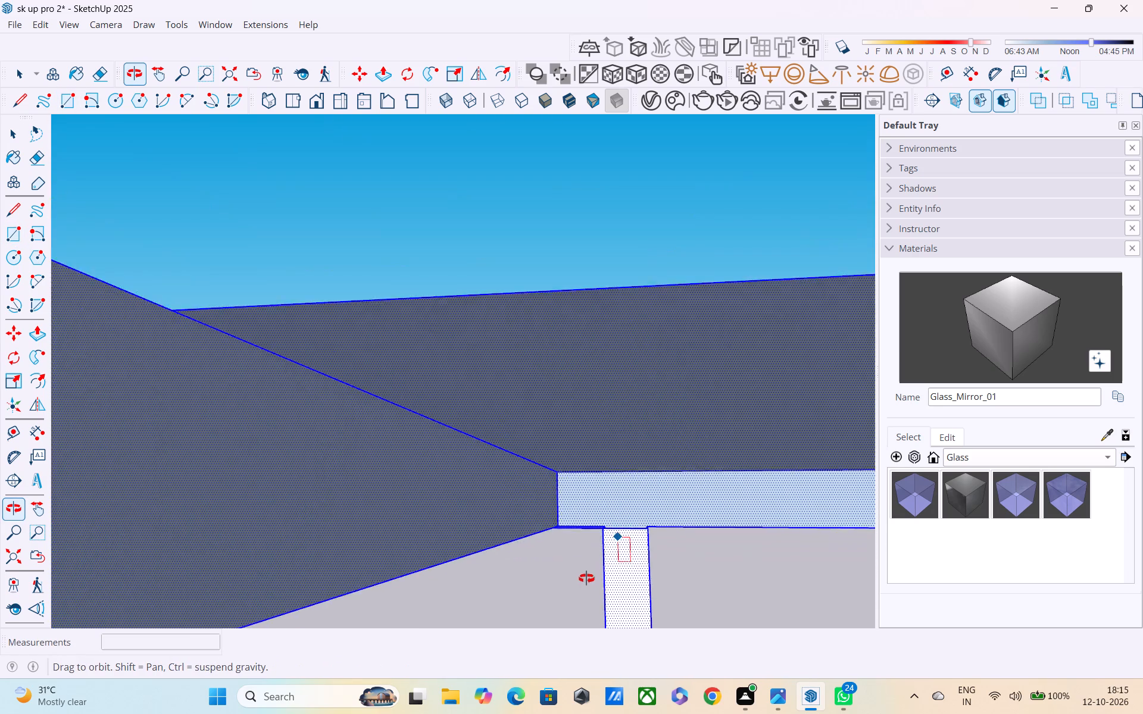
{"action": "middle_click_drag", "start_coordinate": [586, 578], "coordinate": [583, 582]}
{"action": "scroll", "coordinate": [636, 512], "scroll_direction": "up", "scroll_amount": 3}
{"action": "middle_click_drag", "start_coordinate": [620, 535], "coordinate": [605, 550]}
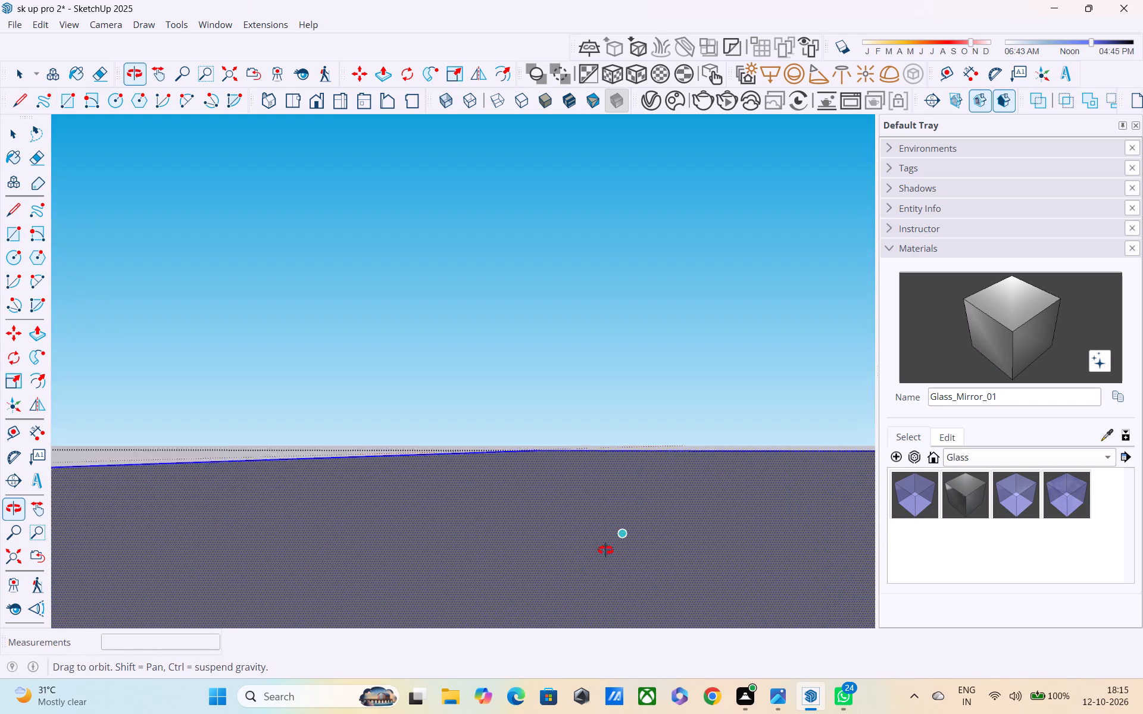
{"action": "middle_click_drag", "start_coordinate": [605, 550], "coordinate": [605, 538]}
{"action": "scroll", "coordinate": [605, 538], "scroll_direction": "up", "scroll_amount": 3}
{"action": "left_click", "coordinate": [589, 532]}
{"action": "scroll", "coordinate": [647, 558], "scroll_direction": "down", "scroll_amount": 1}
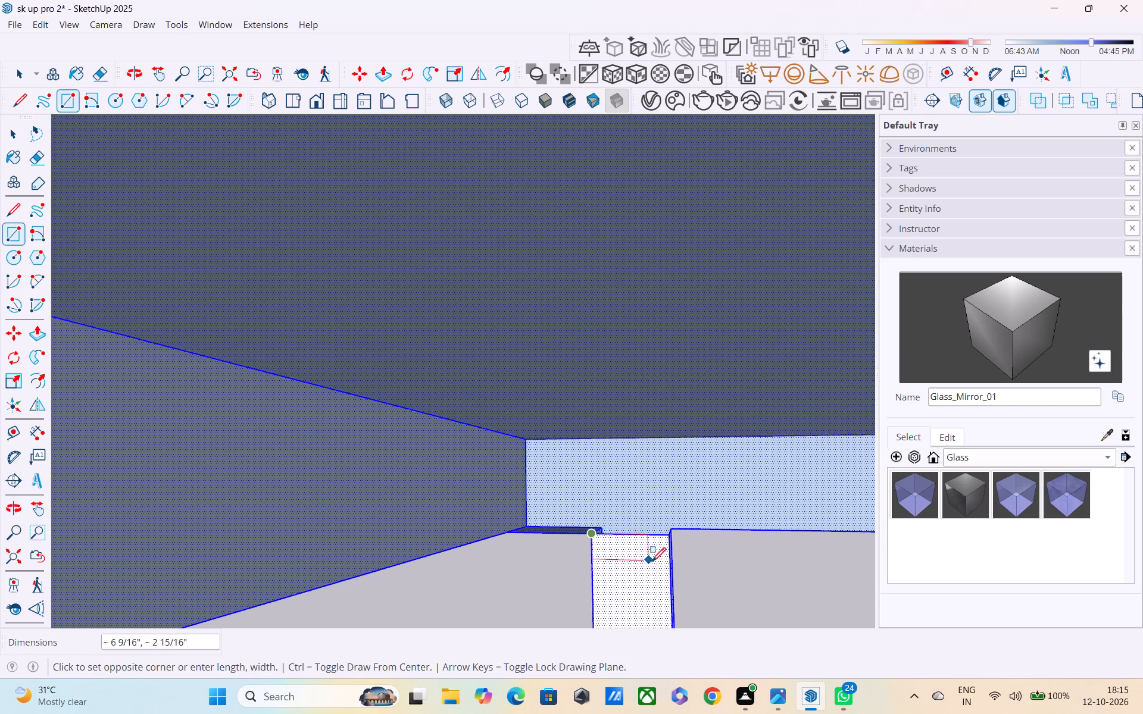
{"action": "scroll", "coordinate": [652, 563], "scroll_direction": "down", "scroll_amount": 2}
{"action": "scroll", "coordinate": [707, 616], "scroll_direction": "down", "scroll_amount": 6}
{"action": "middle_click_drag", "start_coordinate": [711, 647], "coordinate": [710, 585]}
{"action": "middle_click_drag", "start_coordinate": [710, 585], "coordinate": [695, 535], "text": "shift"}
{"action": "scroll", "coordinate": [692, 602], "scroll_direction": "down", "scroll_amount": 8}
{"action": "scroll", "coordinate": [651, 533], "scroll_direction": "up", "scroll_amount": 1}
{"action": "scroll", "coordinate": [649, 530], "scroll_direction": "down", "scroll_amount": 10}
{"action": "middle_click_drag", "start_coordinate": [640, 603], "coordinate": [654, 556]}
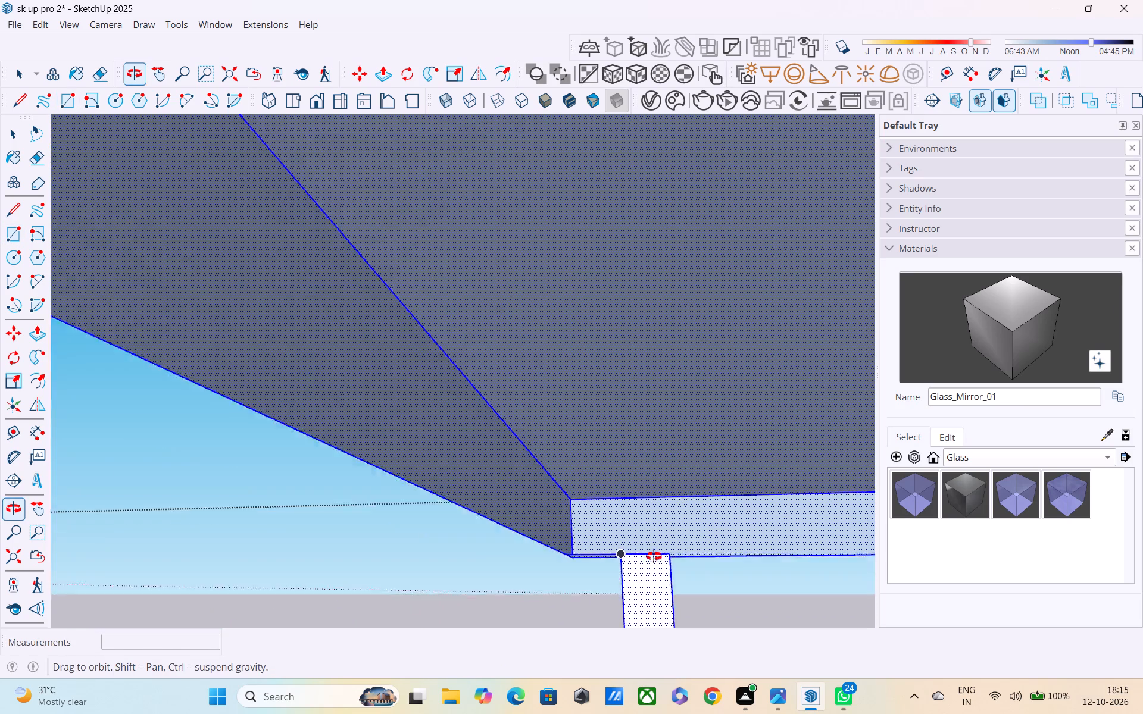
{"action": "middle_click_drag", "start_coordinate": [654, 556], "coordinate": [658, 533]}
{"action": "scroll", "coordinate": [658, 534], "scroll_direction": "up", "scroll_amount": 1}
{"action": "scroll", "coordinate": [694, 457], "scroll_direction": "down", "scroll_amount": 6}
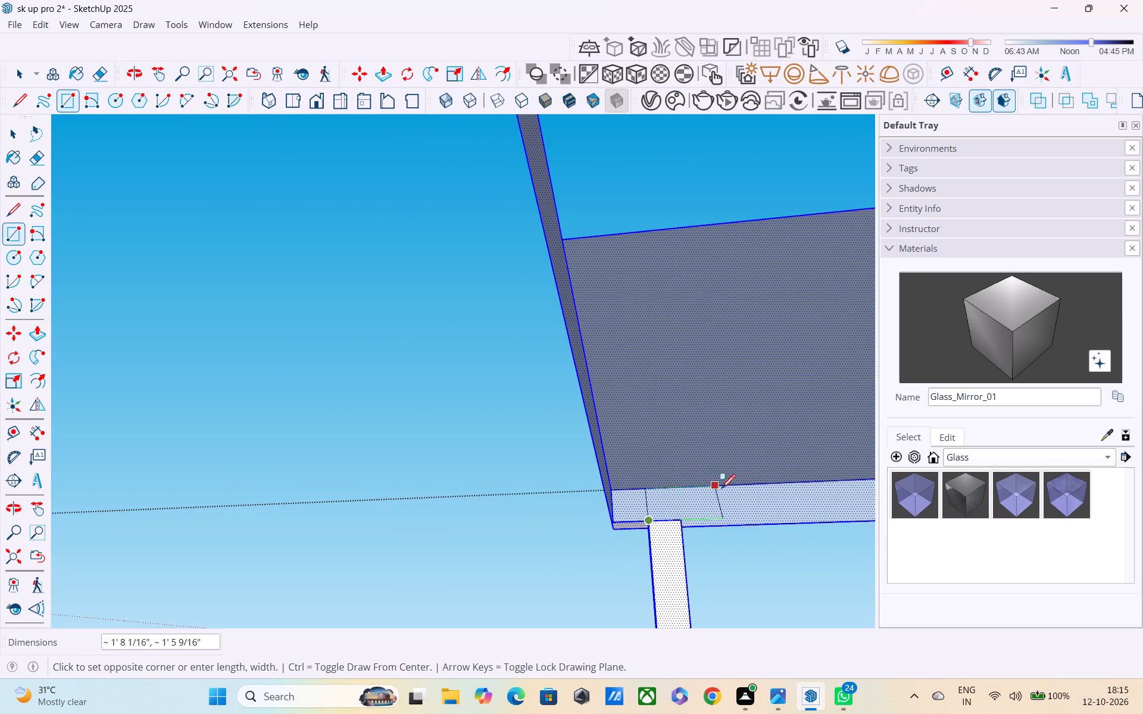
{"action": "scroll", "coordinate": [805, 515], "scroll_direction": "down", "scroll_amount": 2}
{"action": "middle_click_drag", "start_coordinate": [821, 521], "coordinate": [866, 547]}
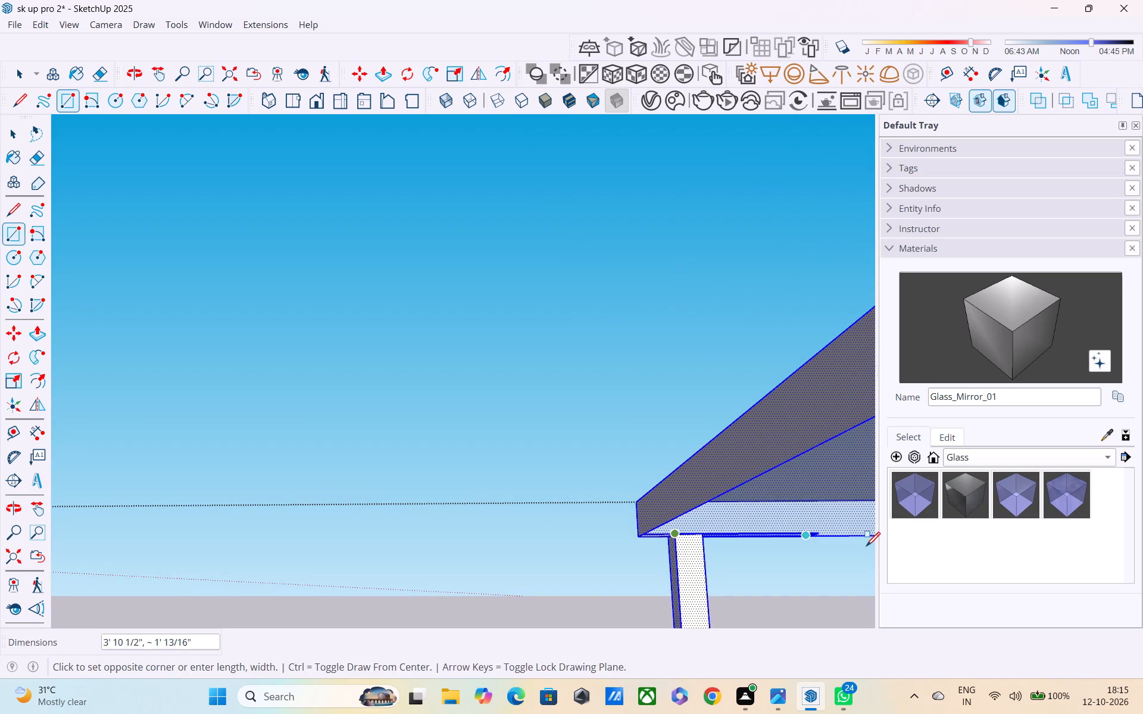
{"action": "middle_click_drag", "start_coordinate": [866, 548], "coordinate": [496, 508], "text": "shift"}
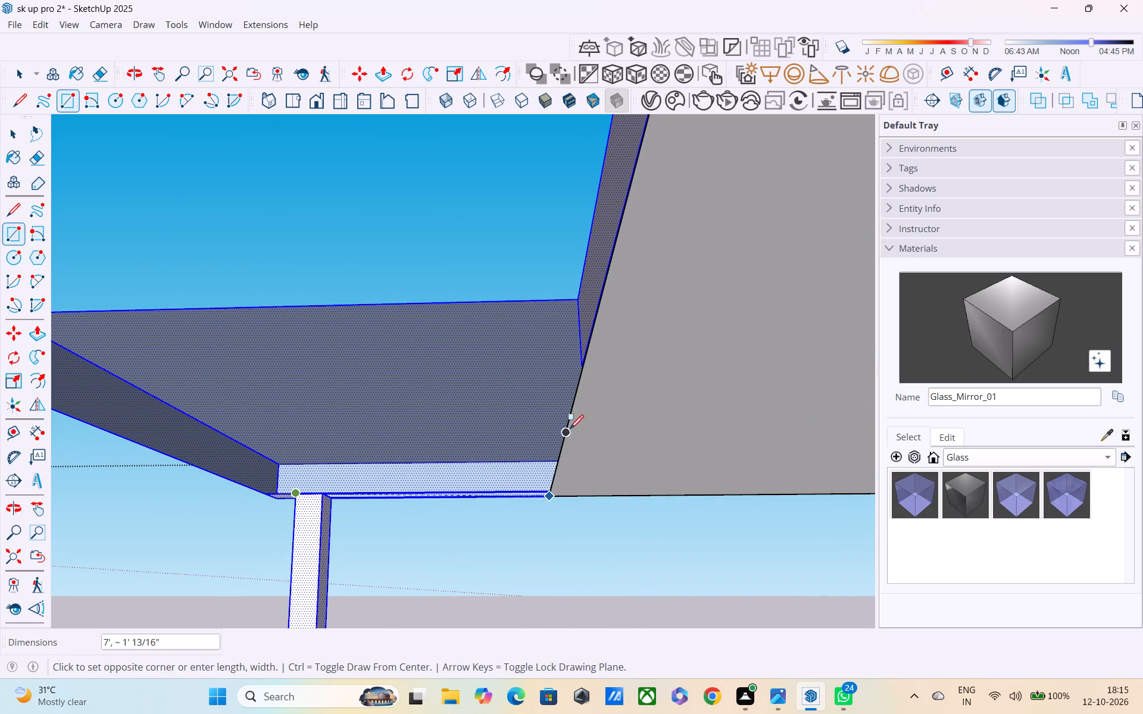
{"action": "scroll", "coordinate": [632, 162], "scroll_direction": "down", "scroll_amount": 3, "text": "shift"}
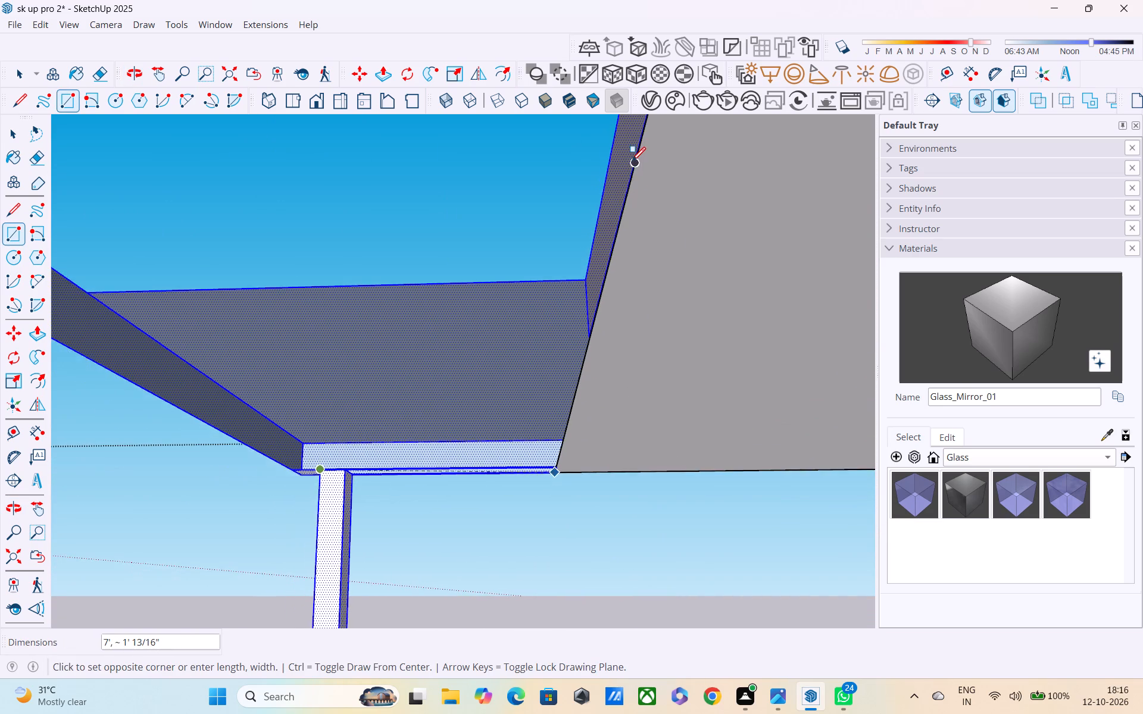
{"action": "scroll", "coordinate": [631, 161], "scroll_direction": "down", "scroll_amount": 8, "text": "shift"}
{"action": "middle_click_drag", "start_coordinate": [631, 165], "coordinate": [632, 212]}
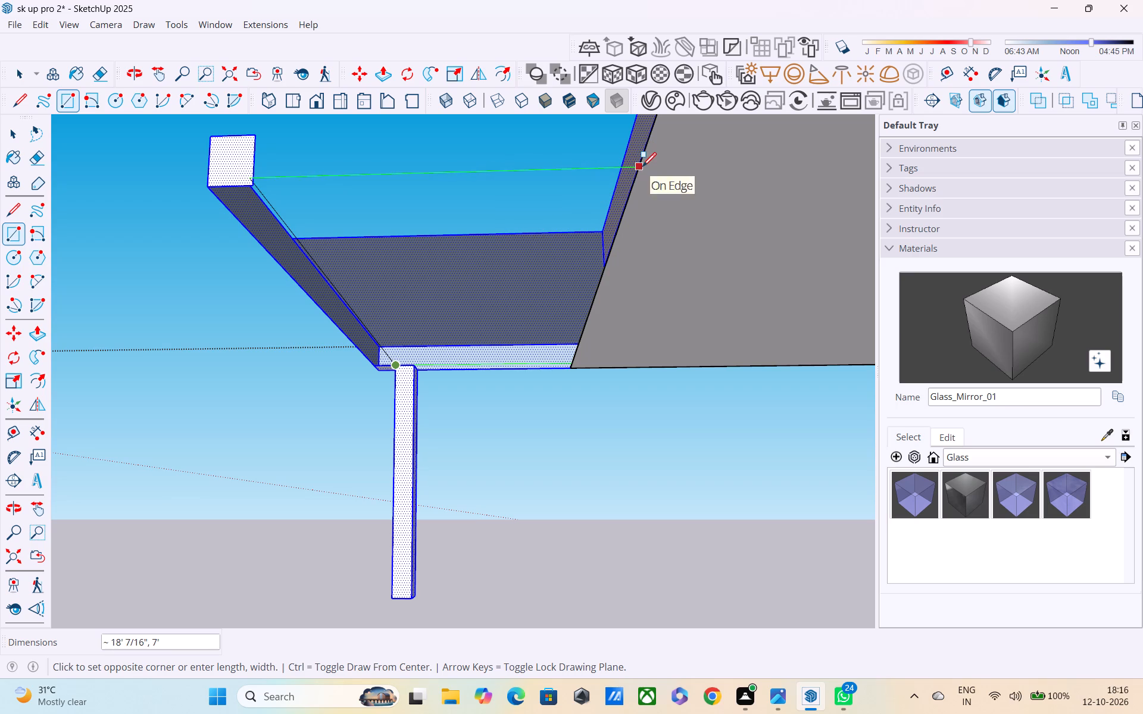
{"action": "left_click", "coordinate": [642, 172]}
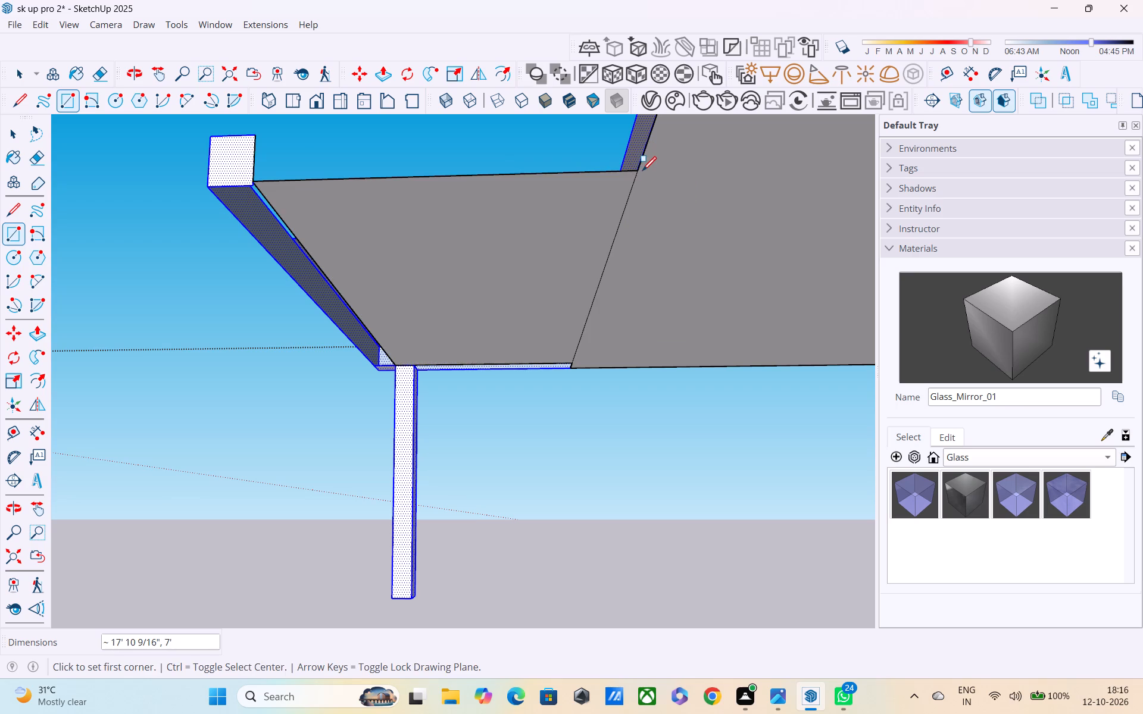
Examine the copied slab's new underside face around the column, notch and narrow edge beam from above and below.
{"action": "middle_click_drag", "start_coordinate": [620, 199], "coordinate": [761, 287]}
{"action": "middle_click_drag", "start_coordinate": [683, 307], "coordinate": [645, 395]}
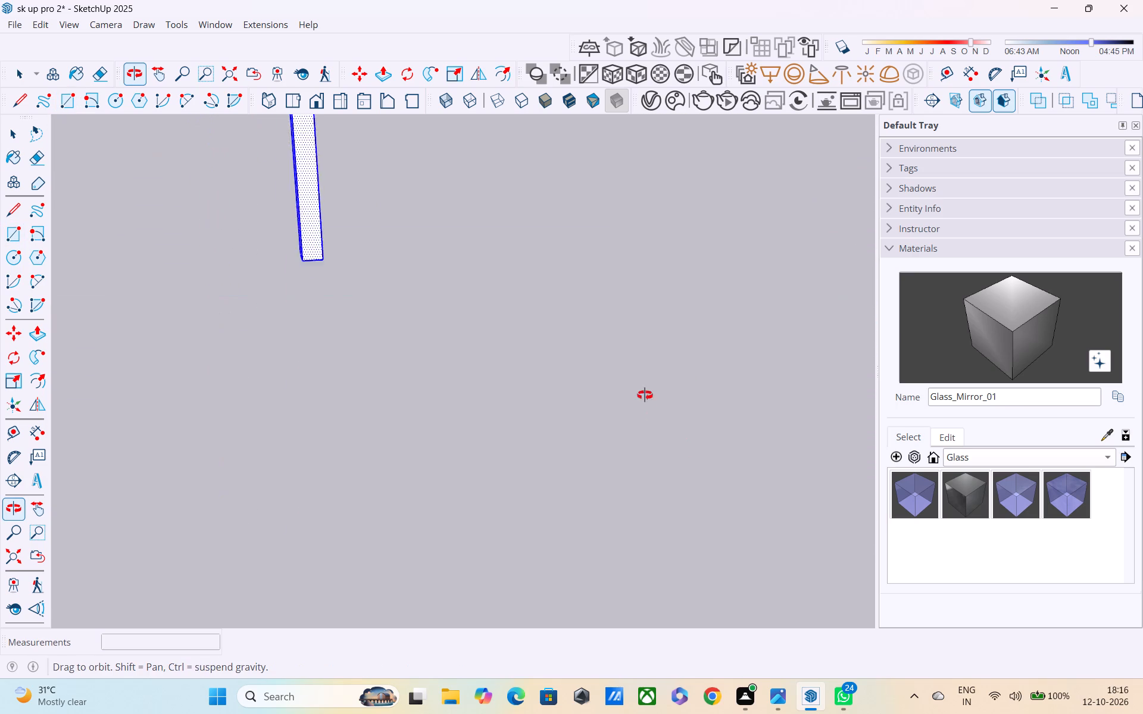
{"action": "middle_click_drag", "start_coordinate": [645, 395], "coordinate": [614, 340]}
{"action": "scroll", "coordinate": [581, 317], "scroll_direction": "down", "scroll_amount": 4}
{"action": "scroll", "coordinate": [557, 276], "scroll_direction": "down", "scroll_amount": 2}
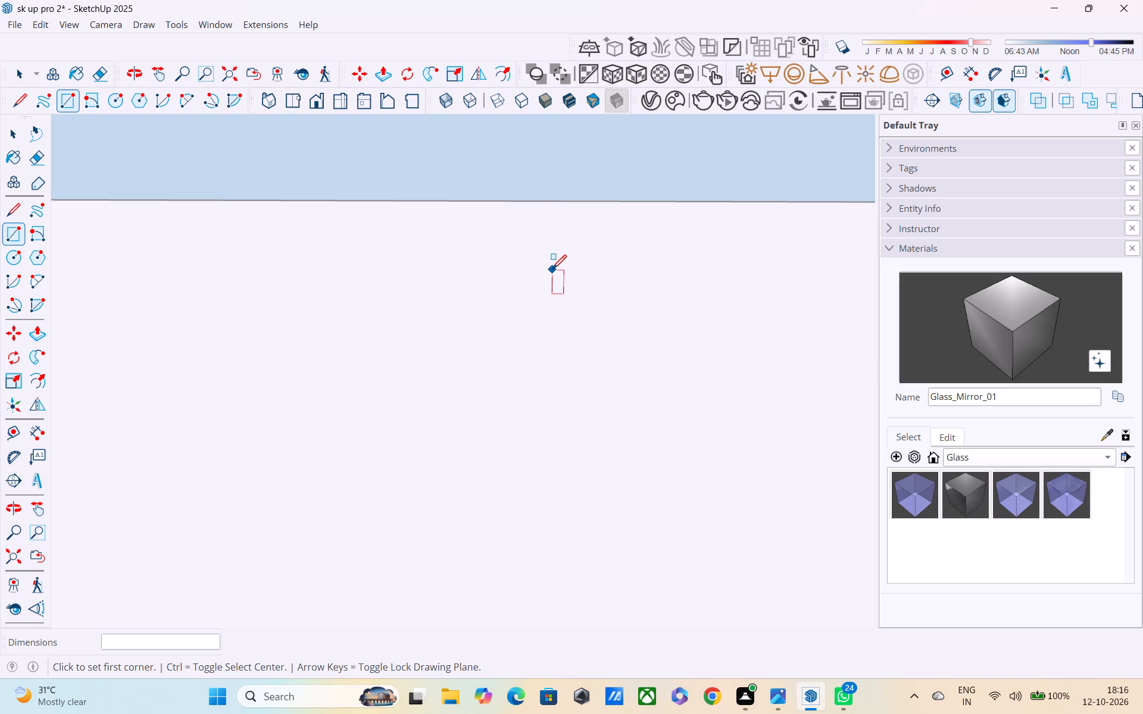
{"action": "scroll", "coordinate": [561, 263], "scroll_direction": "down", "scroll_amount": 1, "text": "shift"}
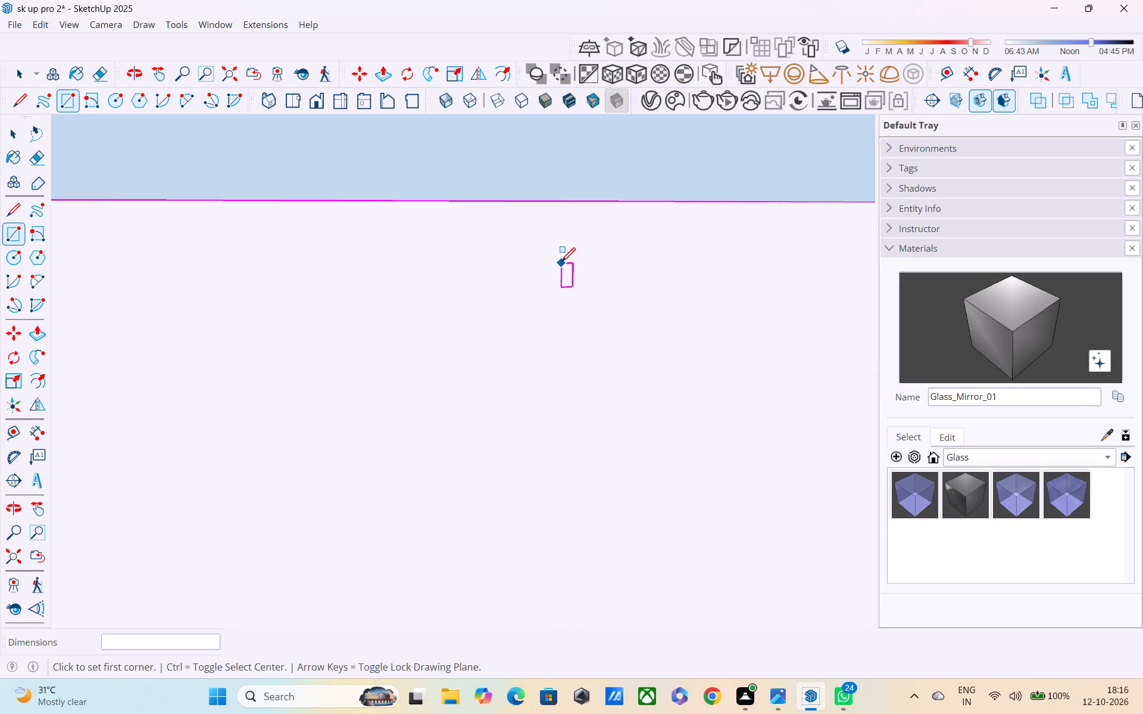
{"action": "scroll", "coordinate": [561, 263], "scroll_direction": "down", "scroll_amount": 2, "text": "shift"}
{"action": "scroll", "coordinate": [566, 269], "scroll_direction": "down", "scroll_amount": 12}
{"action": "scroll", "coordinate": [577, 321], "scroll_direction": "down", "scroll_amount": 9}
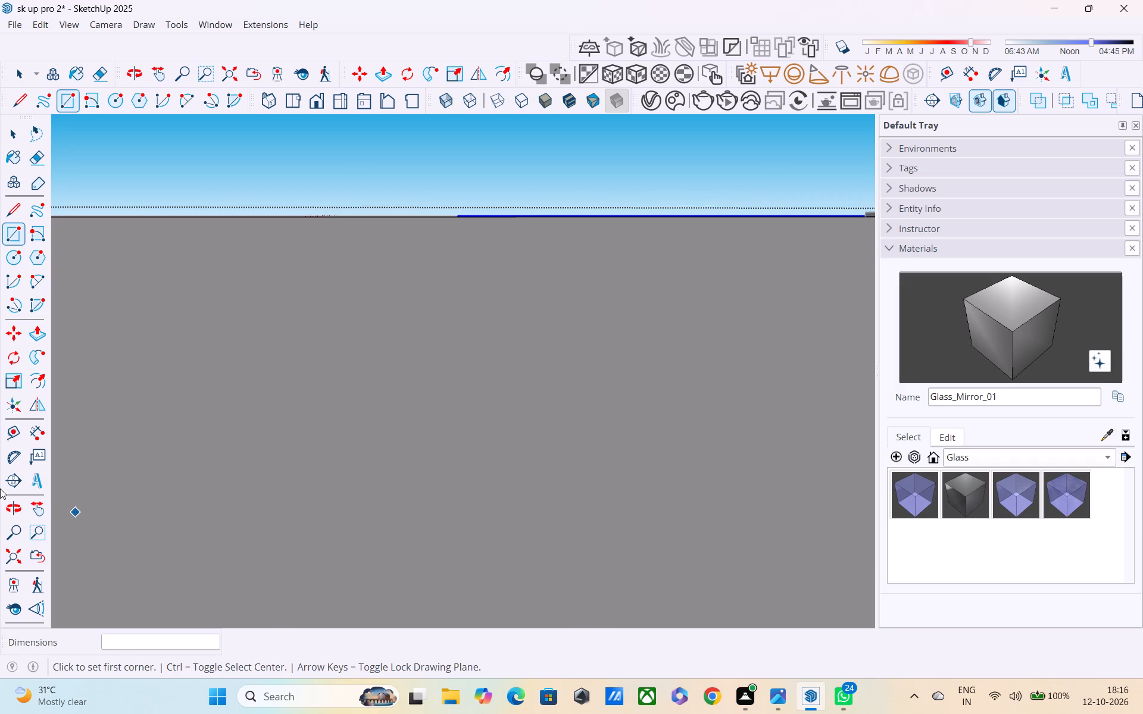
{"action": "left_click", "coordinate": [13, 564]}
{"action": "scroll", "coordinate": [117, 515], "scroll_direction": "down", "scroll_amount": 4}
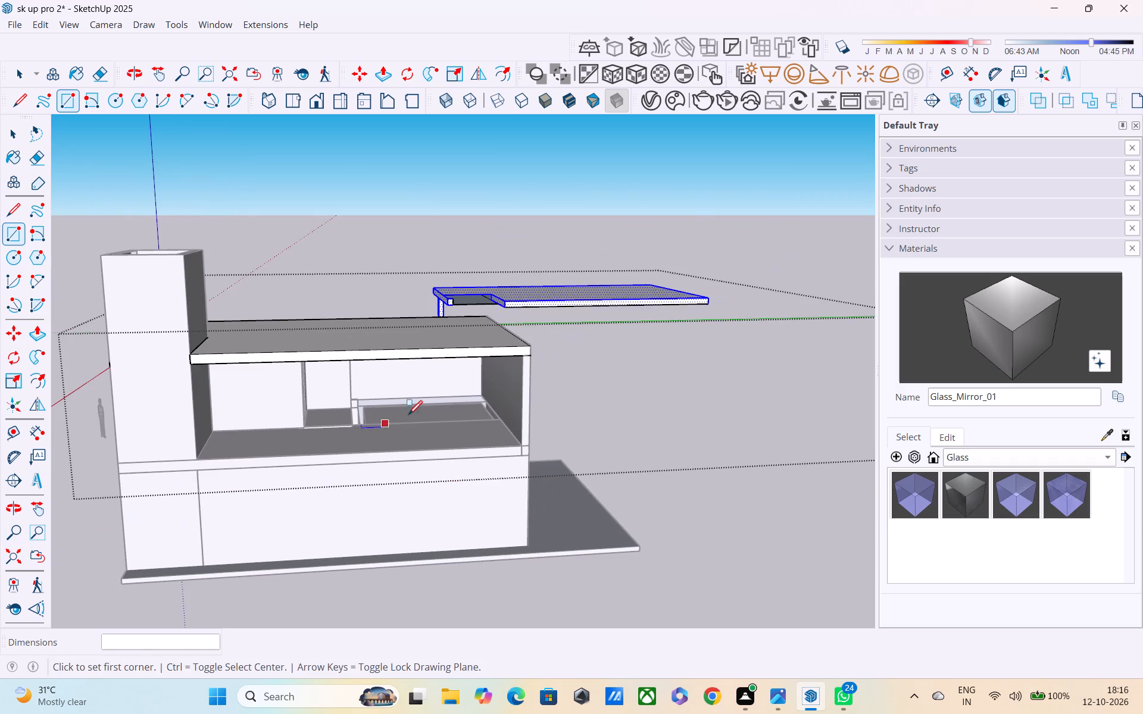
{"action": "middle_click_drag", "start_coordinate": [574, 292], "coordinate": [460, 297]}
{"action": "scroll", "coordinate": [501, 347], "scroll_direction": "up", "scroll_amount": 3}
{"action": "scroll", "coordinate": [488, 273], "scroll_direction": "up", "scroll_amount": 5}
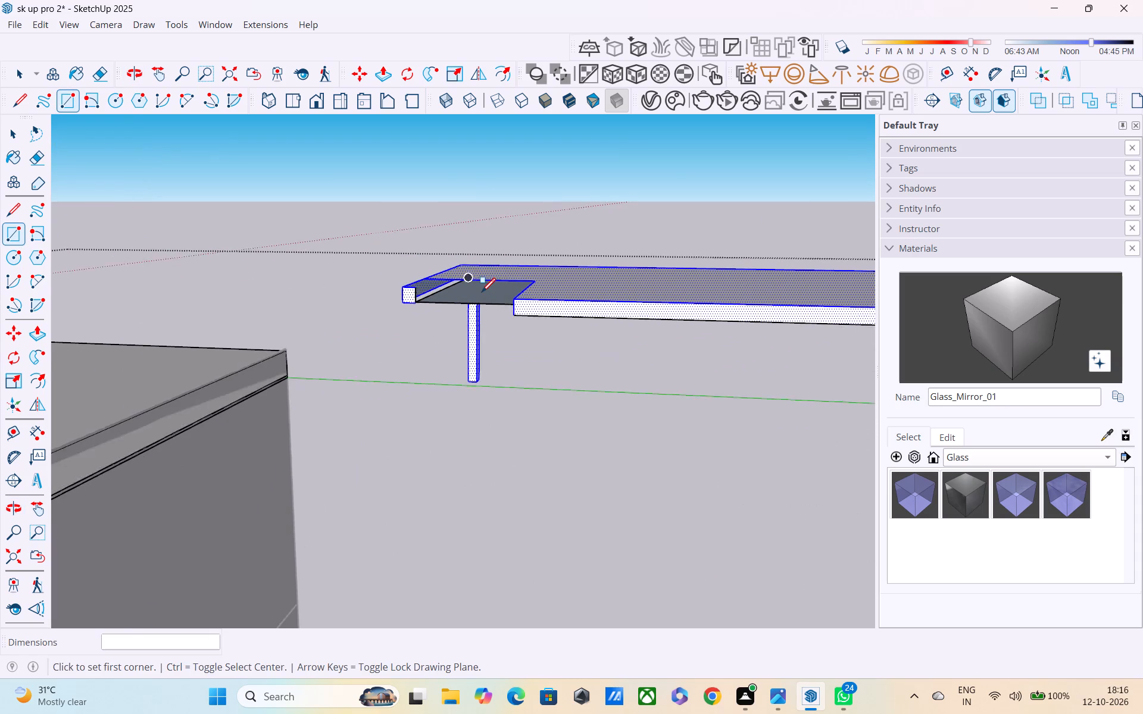
{"action": "scroll", "coordinate": [482, 293], "scroll_direction": "up", "scroll_amount": 2}
{"action": "middle_click_drag", "start_coordinate": [472, 303], "coordinate": [480, 275]}
{"action": "scroll", "coordinate": [432, 398], "scroll_direction": "up", "scroll_amount": 2}
{"action": "scroll", "coordinate": [430, 327], "scroll_direction": "up", "scroll_amount": 4}
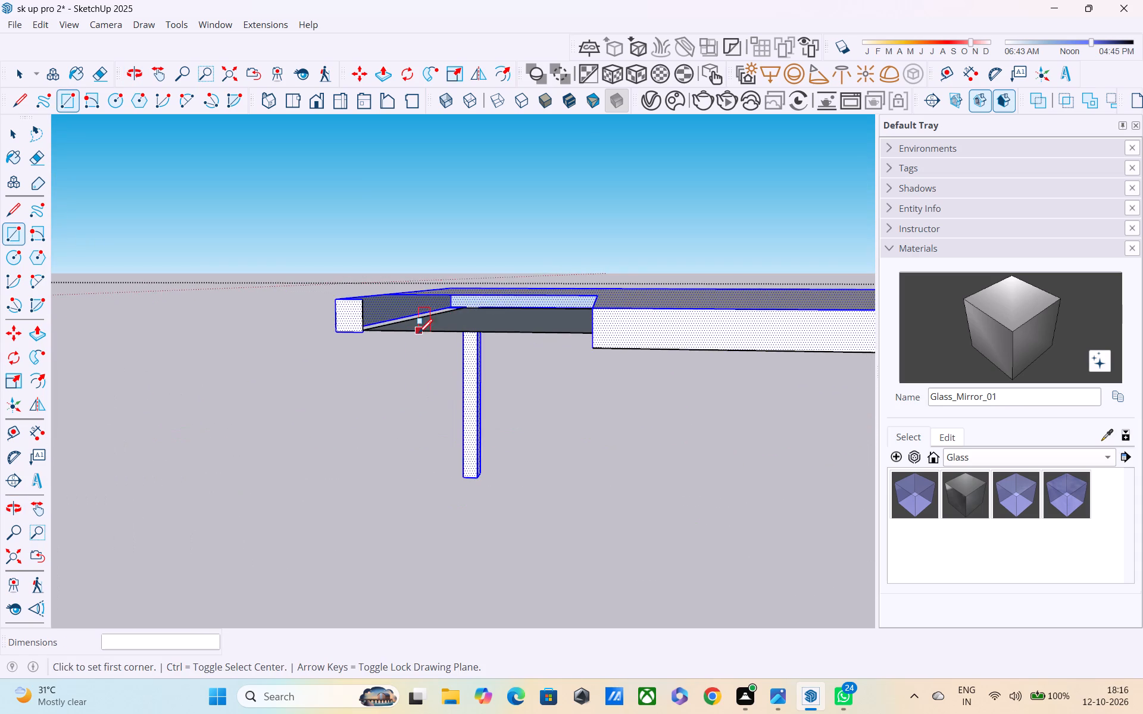
{"action": "scroll", "coordinate": [419, 334], "scroll_direction": "up", "scroll_amount": 3}
{"action": "middle_click_drag", "start_coordinate": [419, 320], "coordinate": [558, 259]}
{"action": "scroll", "coordinate": [354, 338], "scroll_direction": "up", "scroll_amount": 1}
{"action": "middle_click_drag", "start_coordinate": [354, 329], "coordinate": [369, 273]}
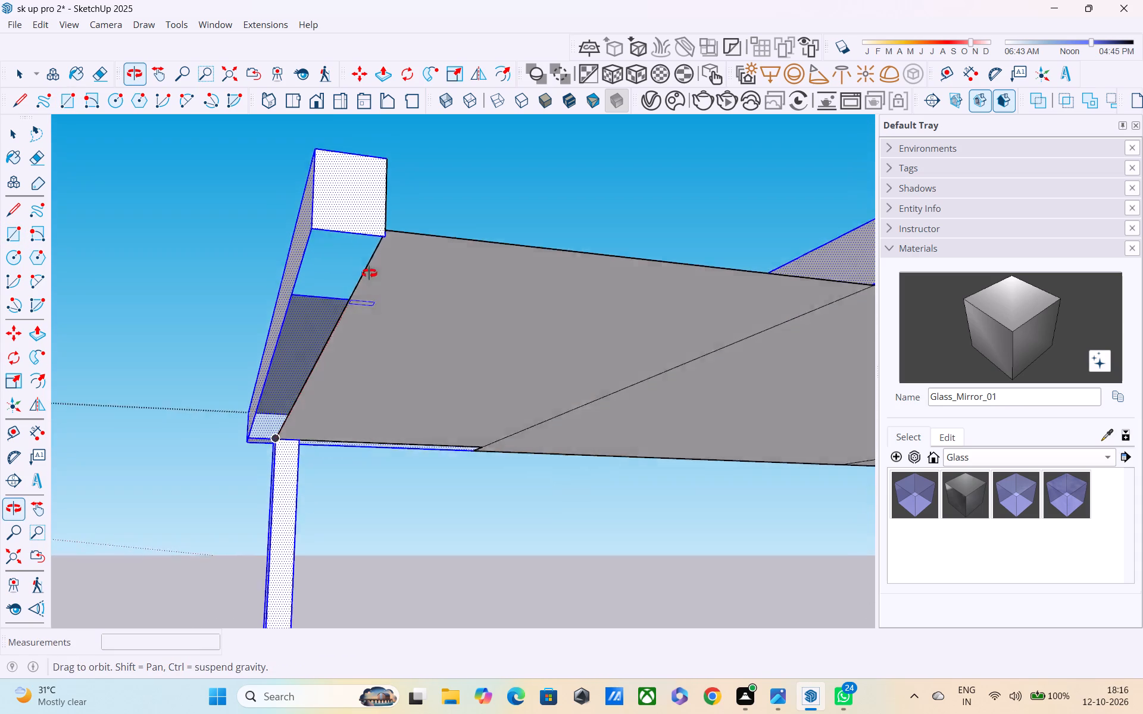
{"action": "middle_click_drag", "start_coordinate": [369, 273], "coordinate": [386, 226]}
{"action": "scroll", "coordinate": [406, 195], "scroll_direction": "up", "scroll_amount": 1}
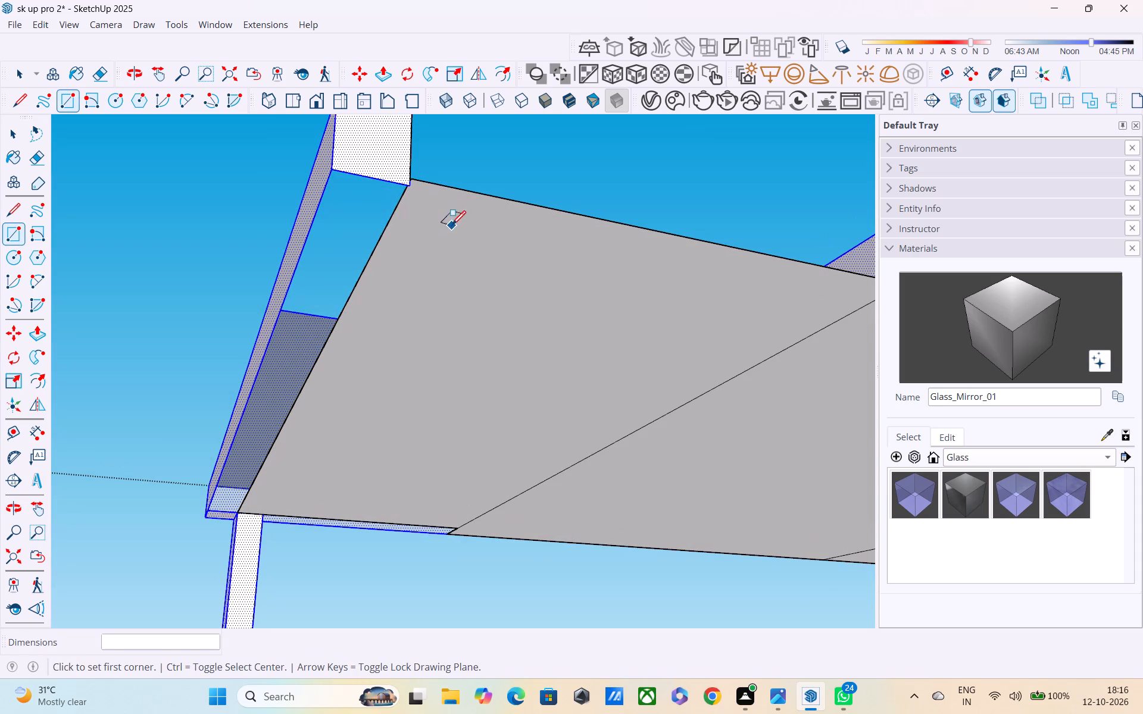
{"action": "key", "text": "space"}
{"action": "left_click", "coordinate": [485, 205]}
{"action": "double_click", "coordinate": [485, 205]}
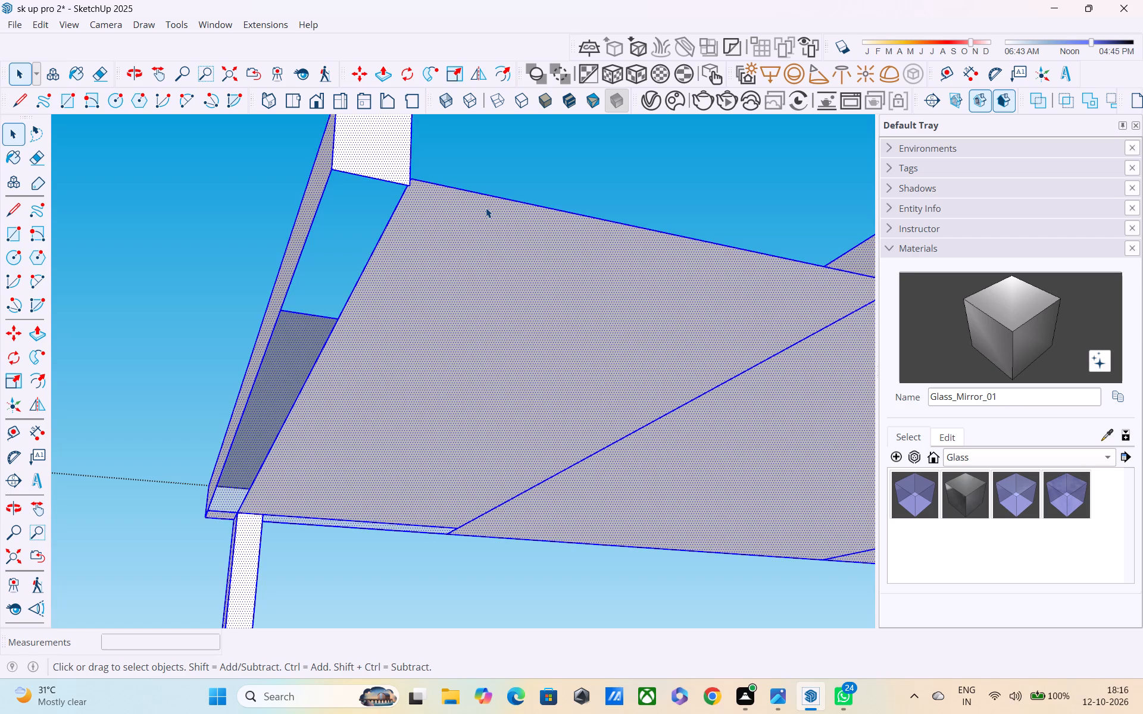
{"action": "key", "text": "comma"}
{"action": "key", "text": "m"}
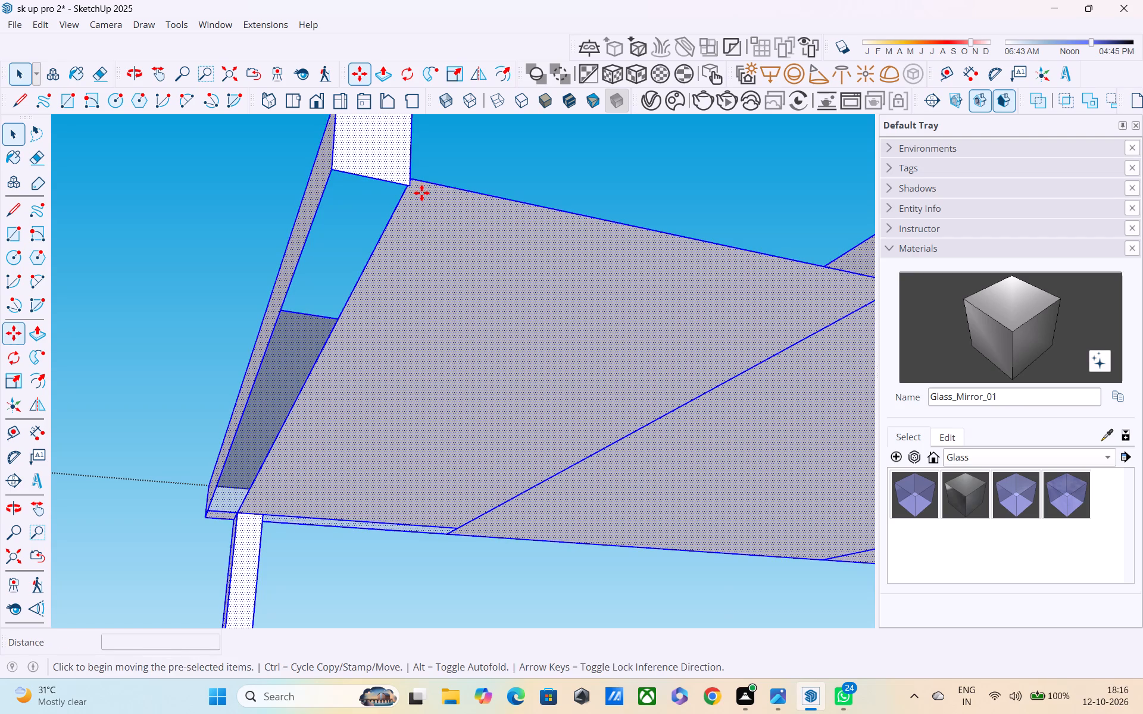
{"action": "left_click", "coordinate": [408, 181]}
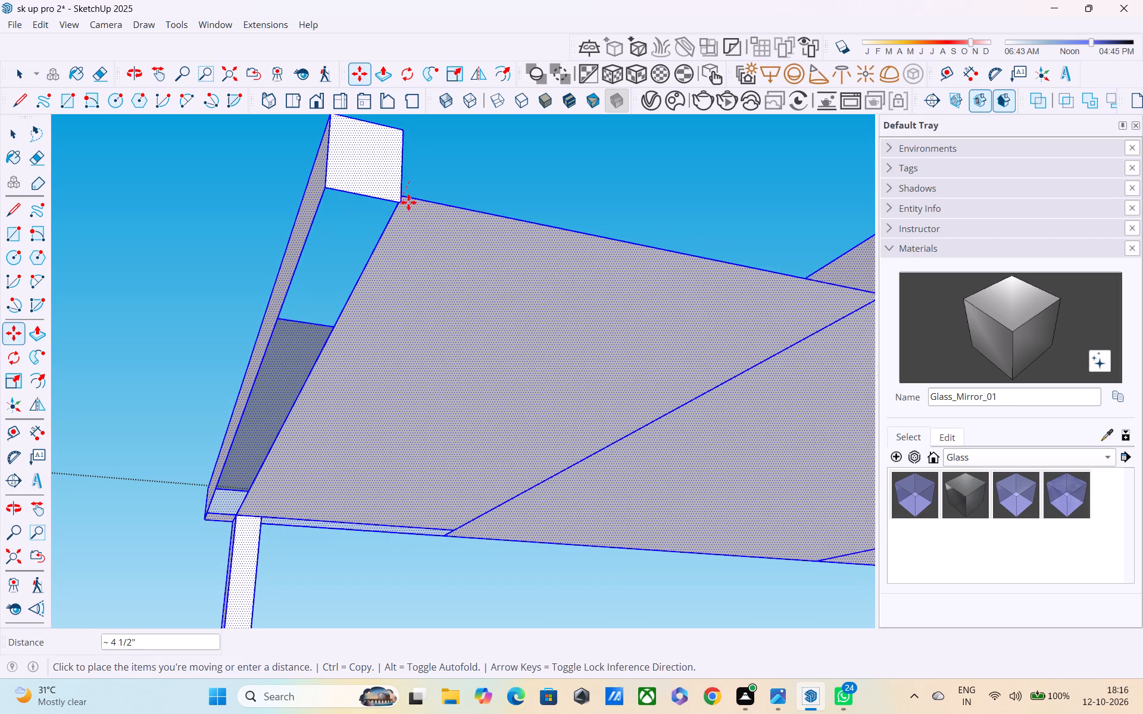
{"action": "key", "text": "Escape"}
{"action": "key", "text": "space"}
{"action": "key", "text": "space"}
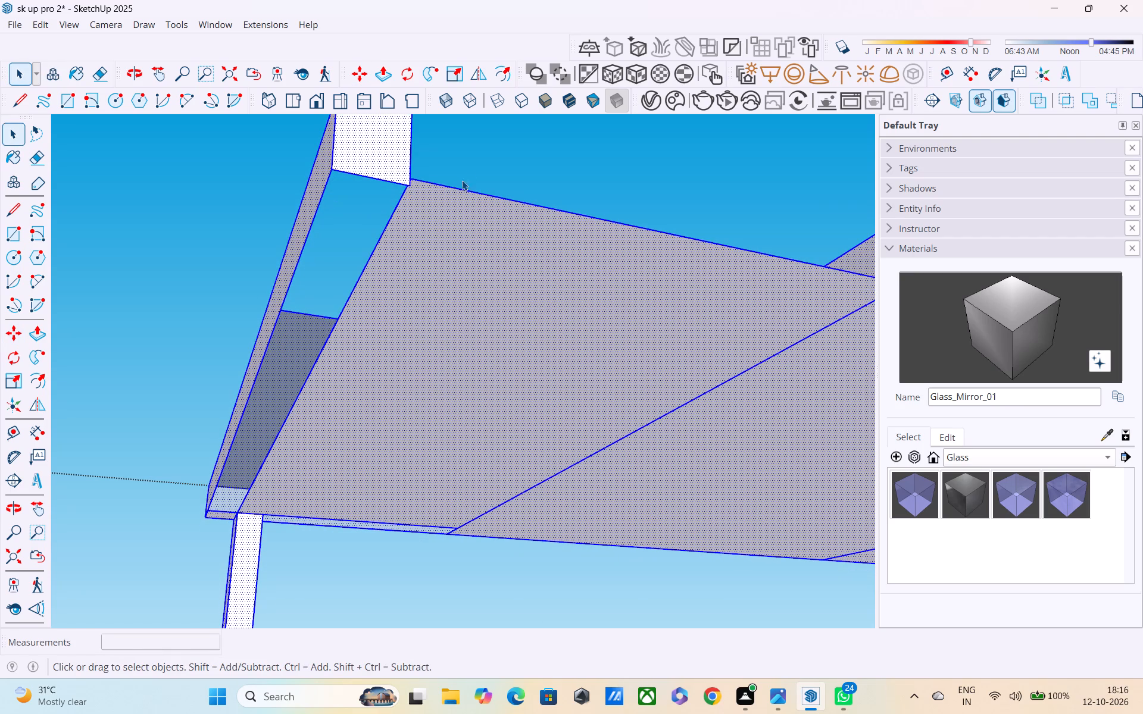
Select the new underside face beside the column and examine how it meets the edge beam and notch from several angles.
{"action": "left_click", "coordinate": [469, 173]}
{"action": "left_click", "coordinate": [482, 206]}
{"action": "middle_click_drag", "start_coordinate": [460, 268], "coordinate": [435, 338]}
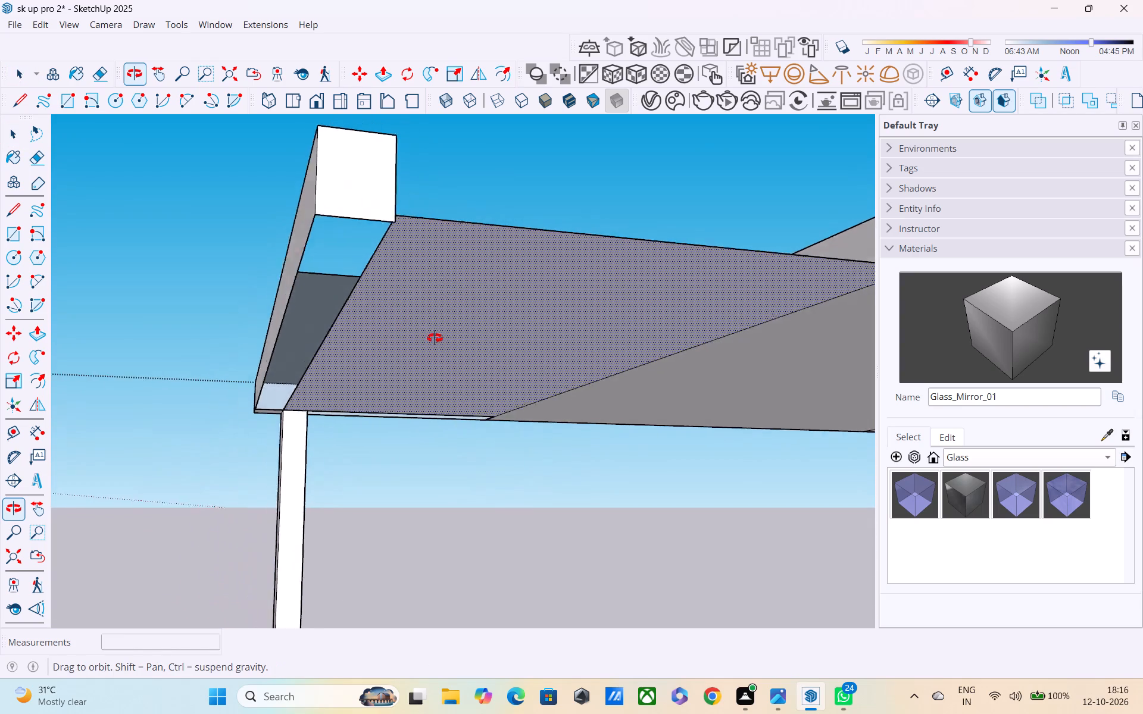
{"action": "middle_click_drag", "start_coordinate": [435, 338], "coordinate": [313, 410]}
{"action": "scroll", "coordinate": [350, 276], "scroll_direction": "up", "scroll_amount": 2}
{"action": "middle_click_drag", "start_coordinate": [351, 268], "coordinate": [351, 292]}
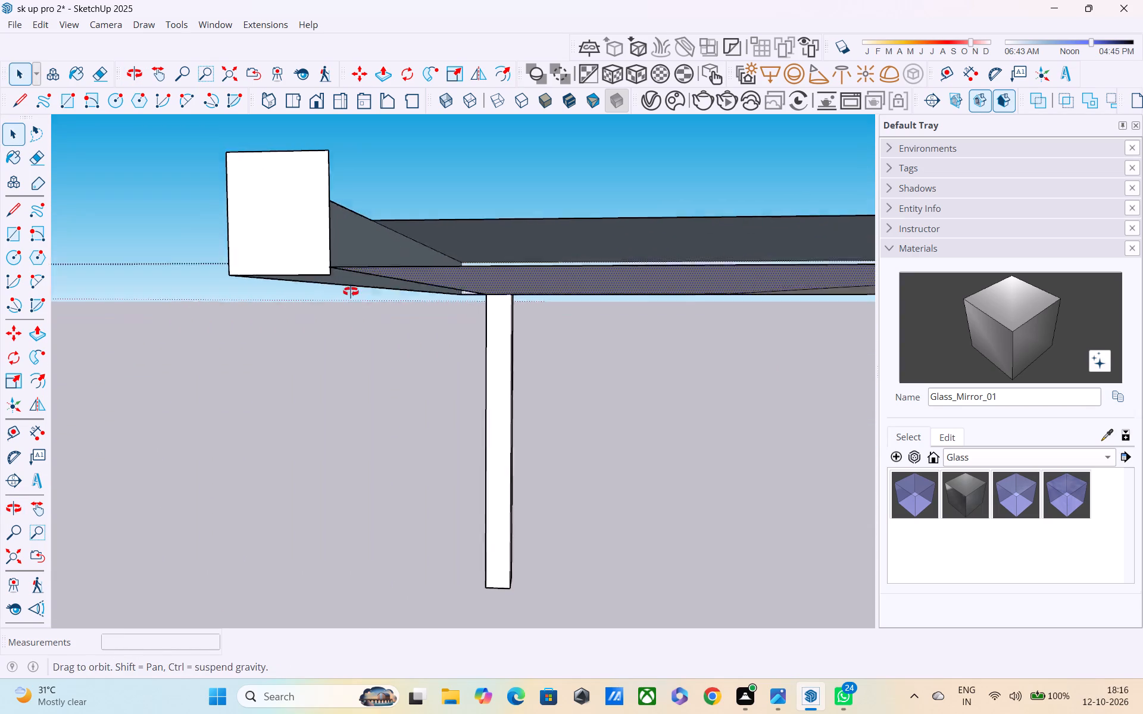
{"action": "middle_click_drag", "start_coordinate": [351, 292], "coordinate": [251, 365]}
{"action": "scroll", "coordinate": [235, 383], "scroll_direction": "up", "scroll_amount": 7}
{"action": "scroll", "coordinate": [210, 380], "scroll_direction": "down", "scroll_amount": 2}
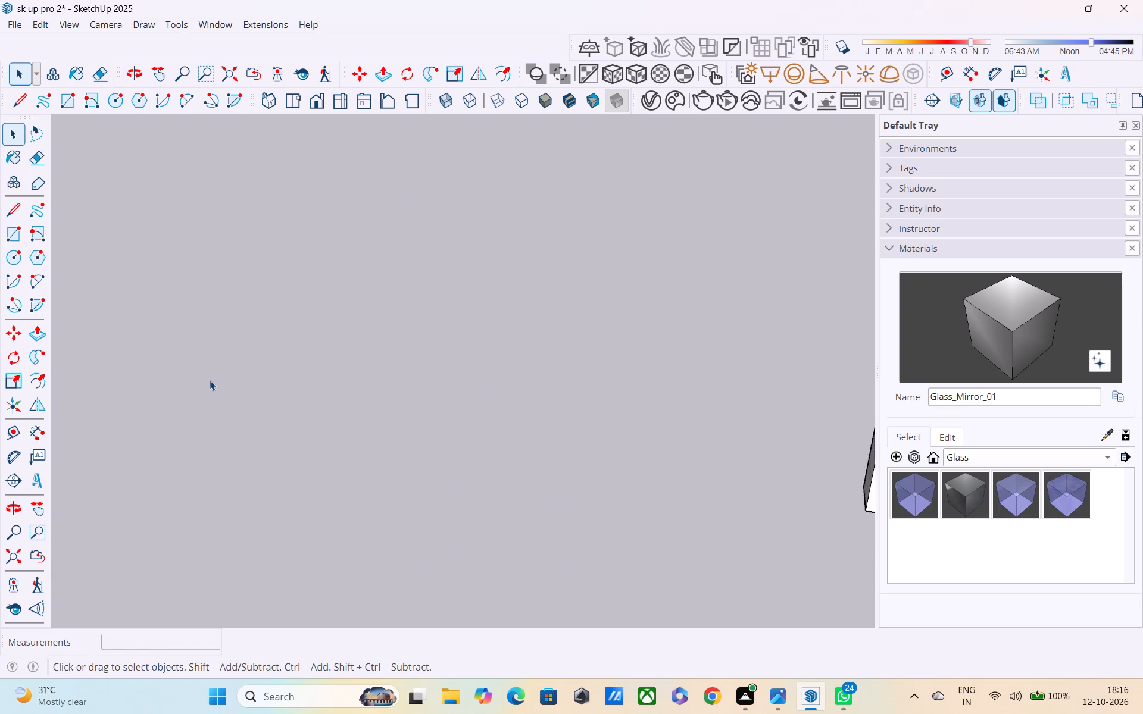
{"action": "scroll", "coordinate": [210, 380], "scroll_direction": "down", "scroll_amount": 9}
{"action": "middle_click_drag", "start_coordinate": [234, 375], "coordinate": [495, 285]}
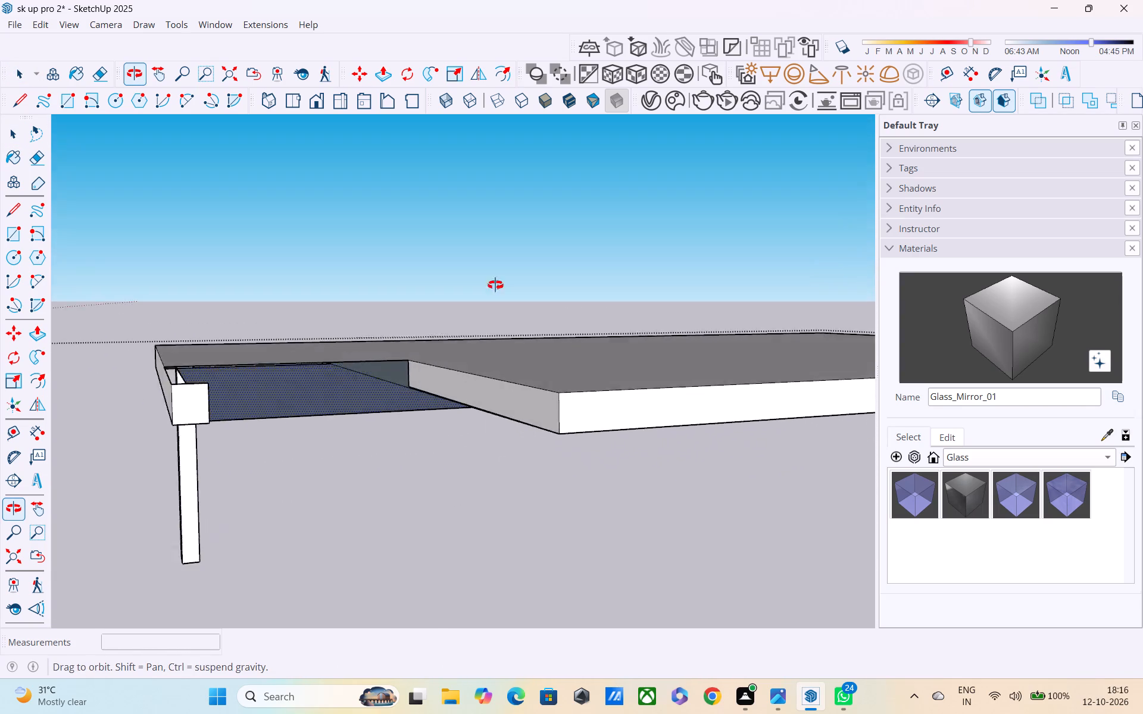
{"action": "middle_click_drag", "start_coordinate": [495, 285], "coordinate": [521, 261]}
{"action": "middle_click_drag", "start_coordinate": [432, 392], "coordinate": [570, 305]}
{"action": "scroll", "coordinate": [452, 324], "scroll_direction": "down", "scroll_amount": 2}
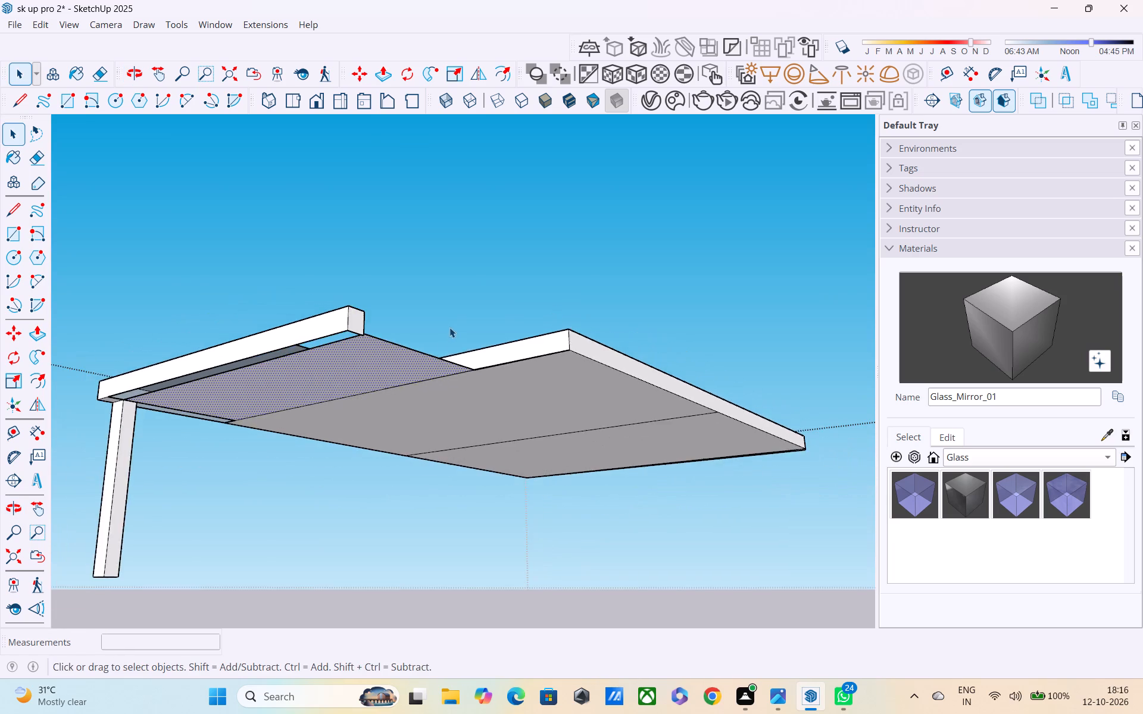
{"action": "scroll", "coordinate": [449, 327], "scroll_direction": "down", "scroll_amount": 3}
{"action": "middle_click_drag", "start_coordinate": [429, 340], "coordinate": [441, 367]}
Leave the roof group's editing and bring the whole building with the copied slab into view.
{"action": "scroll", "coordinate": [334, 366], "scroll_direction": "down", "scroll_amount": 4}
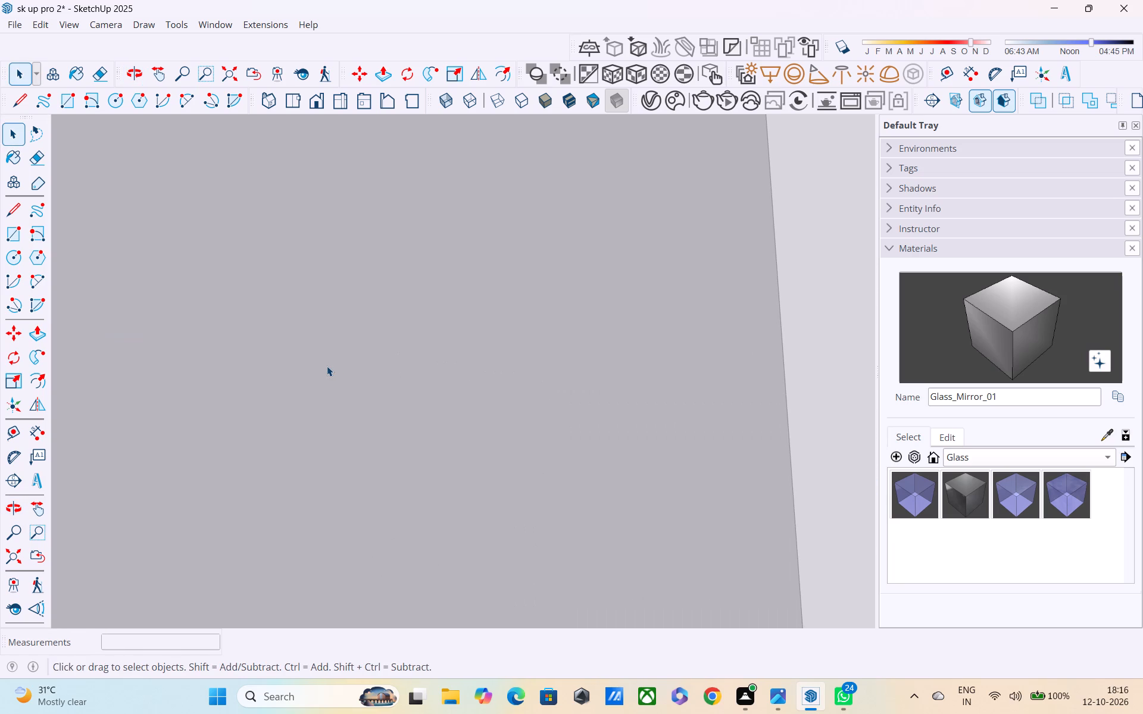
{"action": "scroll", "coordinate": [327, 366], "scroll_direction": "up", "scroll_amount": 1}
{"action": "key", "text": "Escape"}
{"action": "scroll", "coordinate": [238, 340], "scroll_direction": "down", "scroll_amount": 4}
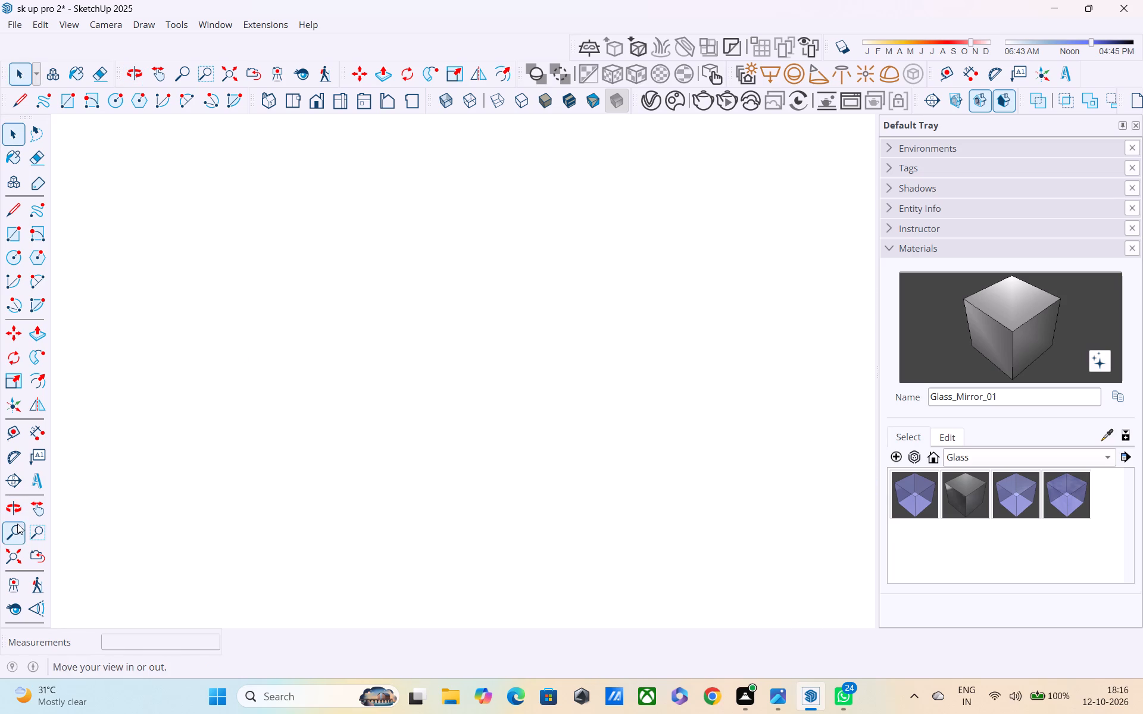
{"action": "left_click", "coordinate": [15, 552]}
{"action": "middle_click_drag", "start_coordinate": [283, 455], "coordinate": [549, 448]}
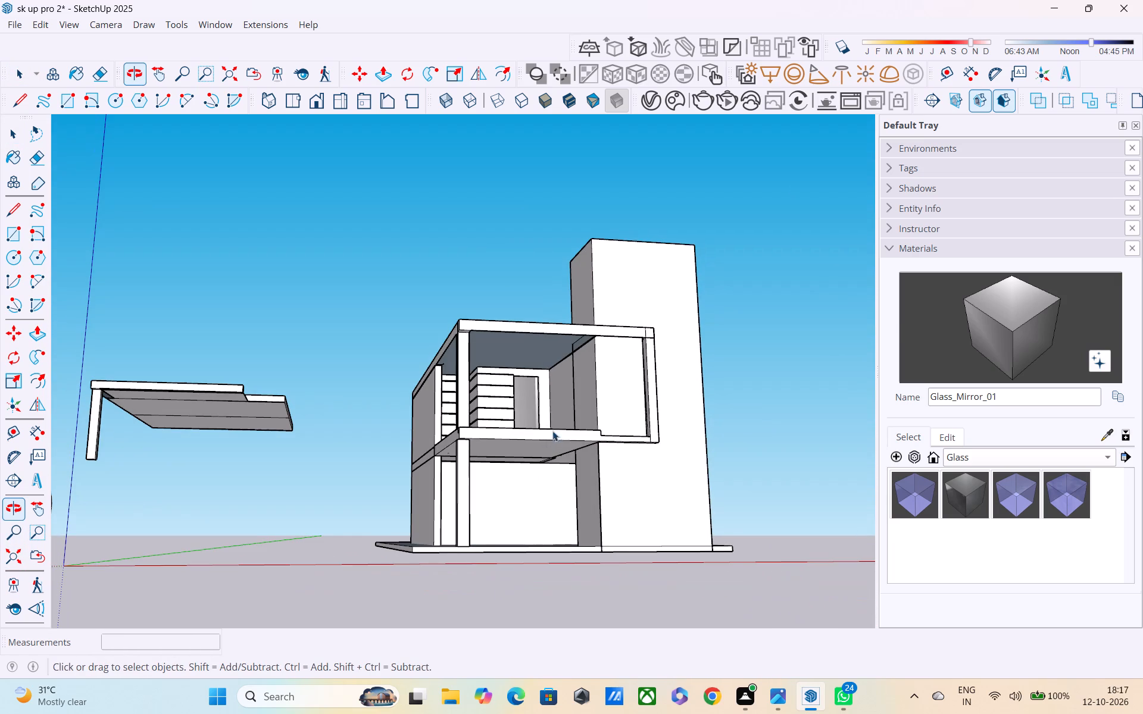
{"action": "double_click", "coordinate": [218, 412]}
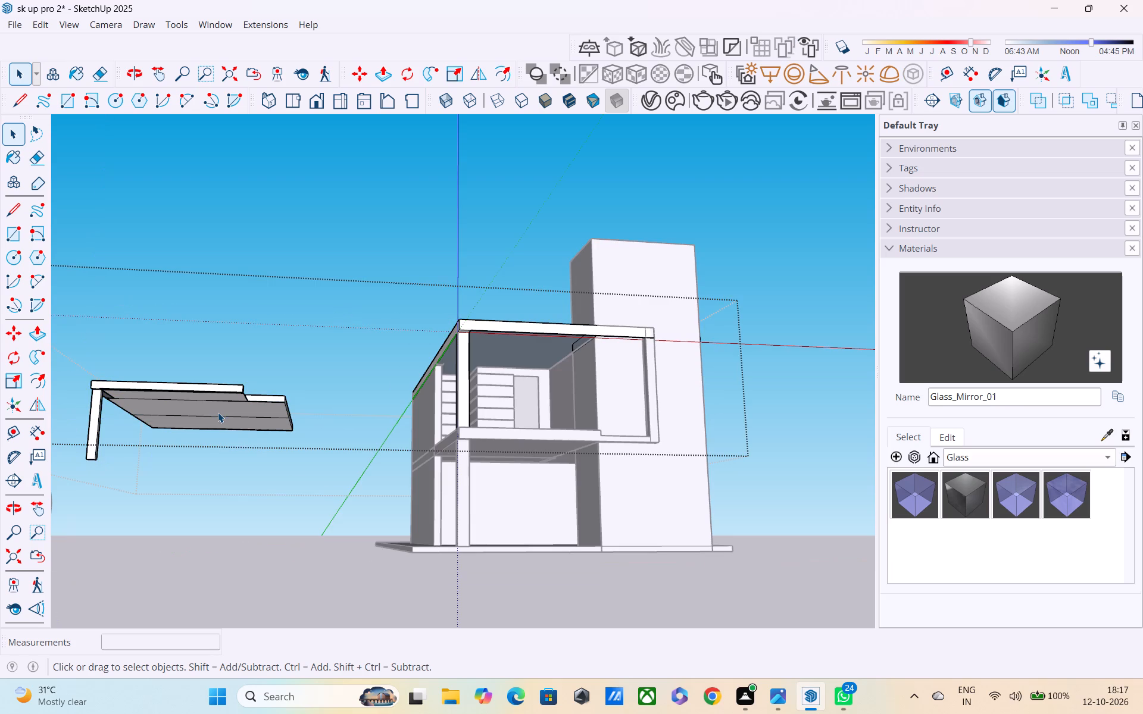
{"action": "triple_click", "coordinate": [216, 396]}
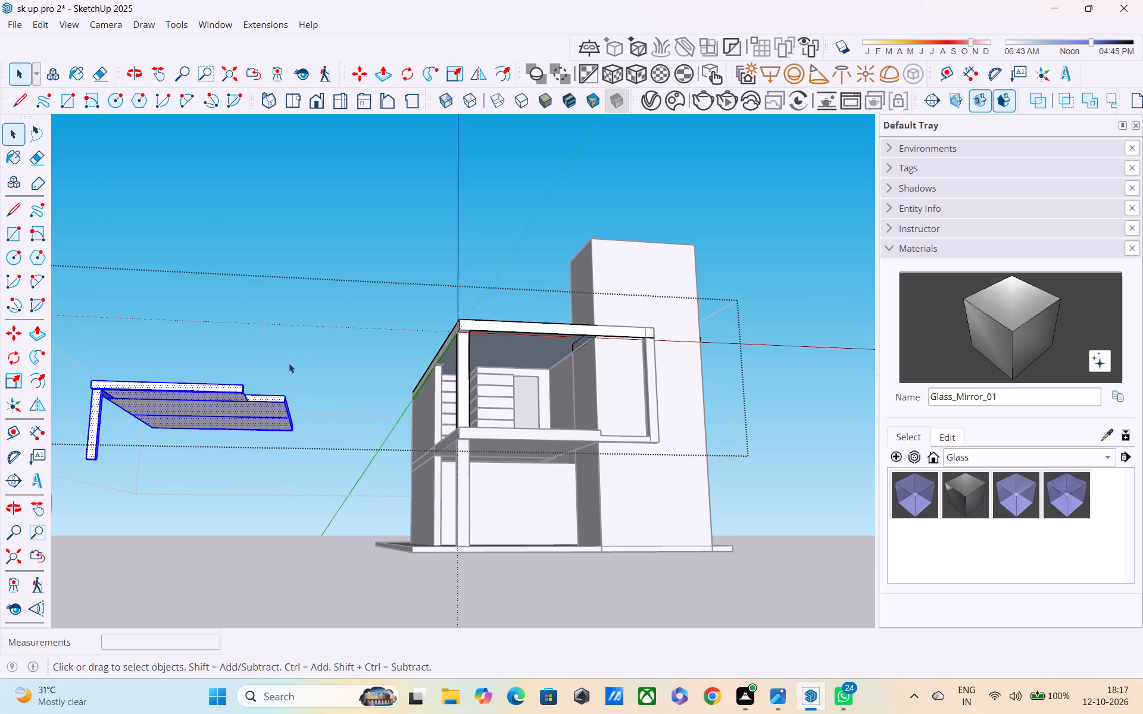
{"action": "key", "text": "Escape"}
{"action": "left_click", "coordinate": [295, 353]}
Open the roof group for editing and select all connected geometry of the copied slab and its column.
{"action": "scroll", "coordinate": [248, 428], "scroll_direction": "up", "scroll_amount": 3}
{"action": "middle_click_drag", "start_coordinate": [238, 408], "coordinate": [318, 339]}
{"action": "scroll", "coordinate": [313, 371], "scroll_direction": "up", "scroll_amount": 1}
{"action": "scroll", "coordinate": [309, 375], "scroll_direction": "down", "scroll_amount": 3}
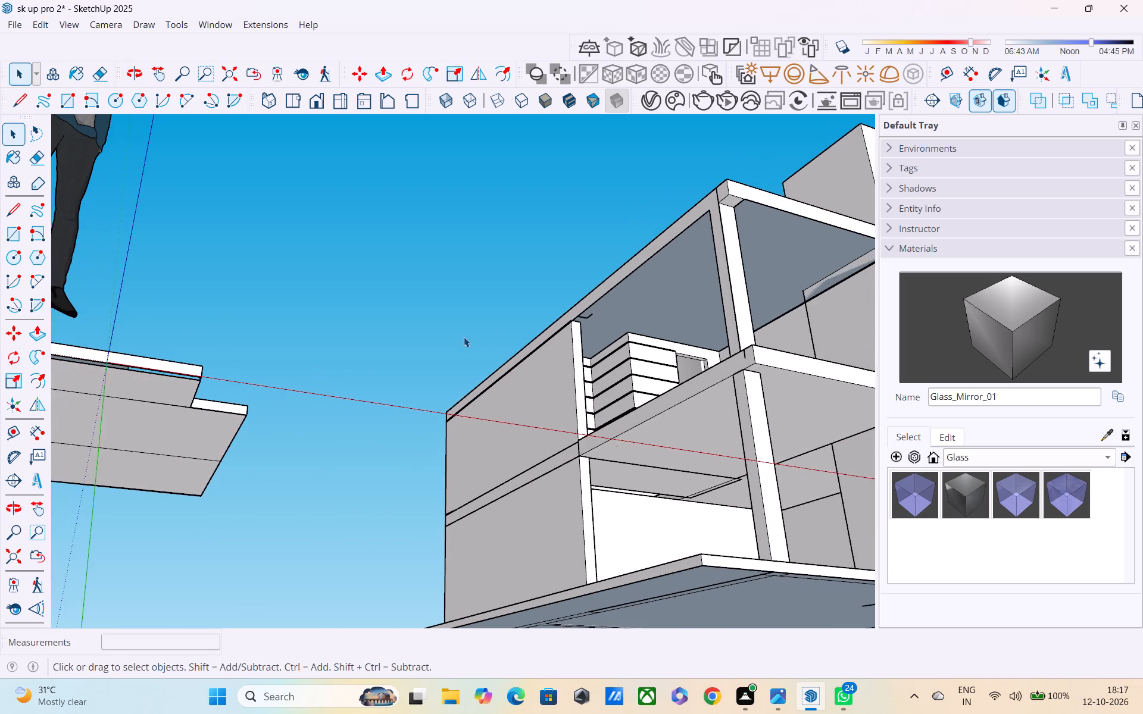
{"action": "scroll", "coordinate": [497, 333], "scroll_direction": "down", "scroll_amount": 1}
{"action": "middle_click_drag", "start_coordinate": [787, 309], "coordinate": [493, 384]}
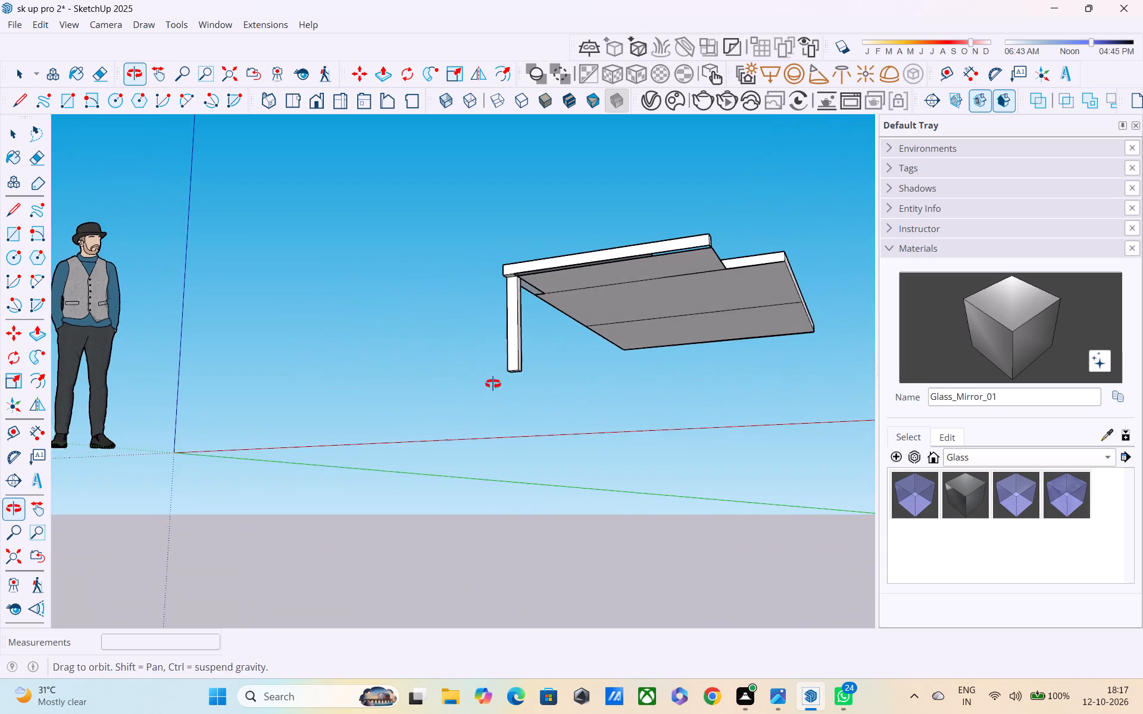
{"action": "middle_click_drag", "start_coordinate": [493, 384], "coordinate": [488, 368]}
{"action": "scroll", "coordinate": [510, 331], "scroll_direction": "up", "scroll_amount": 2}
{"action": "triple_click", "coordinate": [676, 301]}
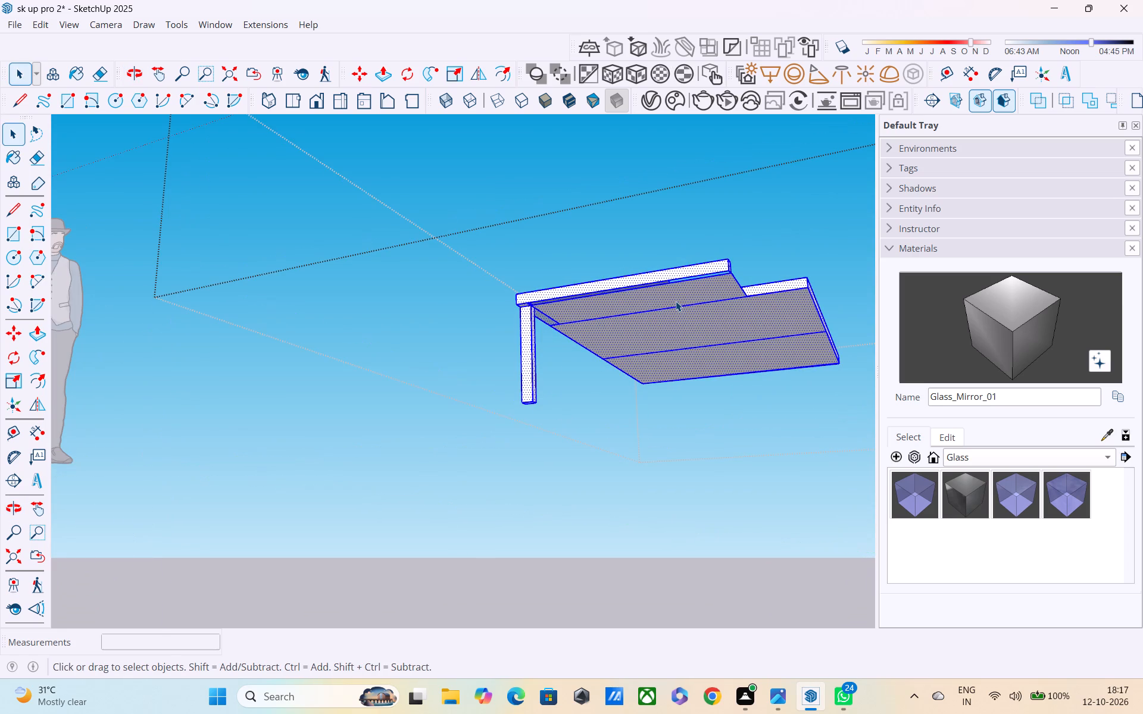
{"action": "triple_click", "coordinate": [676, 301]}
{"action": "left_click", "coordinate": [676, 301]}
Examine the selected copied slab against the building, and its column, underside and open notch from below and above.
{"action": "scroll", "coordinate": [676, 302], "scroll_direction": "down", "scroll_amount": 7}
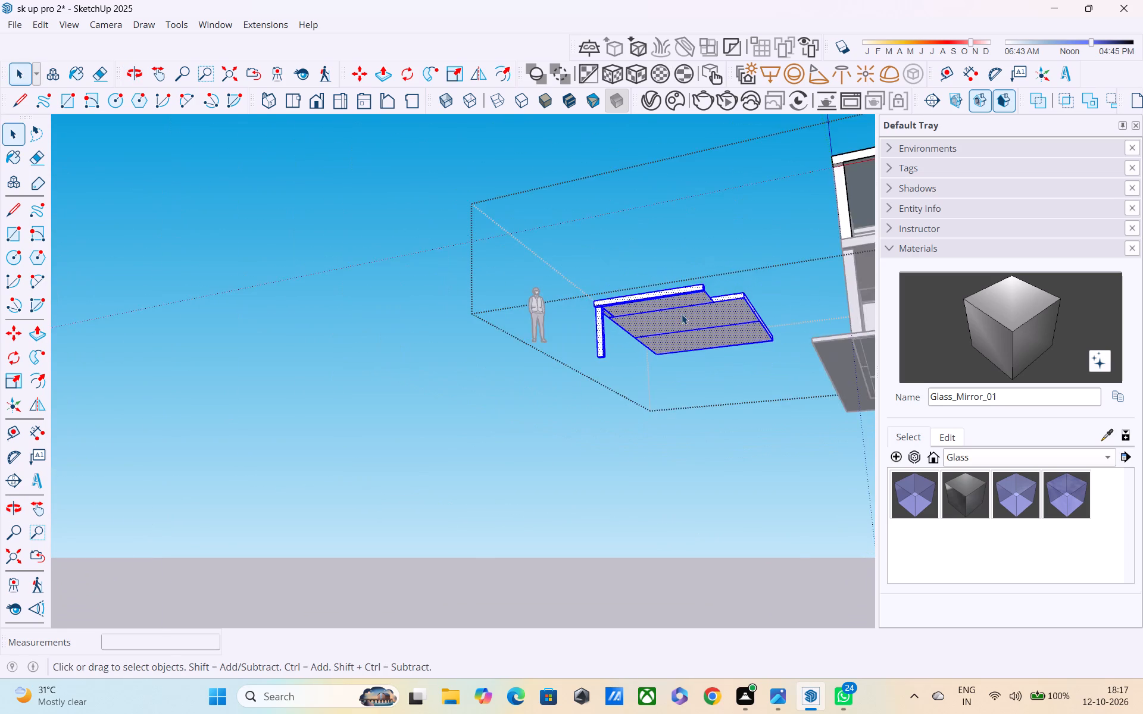
{"action": "scroll", "coordinate": [682, 314], "scroll_direction": "down", "scroll_amount": 4}
{"action": "middle_click_drag", "start_coordinate": [820, 280], "coordinate": [736, 328]}
{"action": "scroll", "coordinate": [752, 282], "scroll_direction": "down", "scroll_amount": 5}
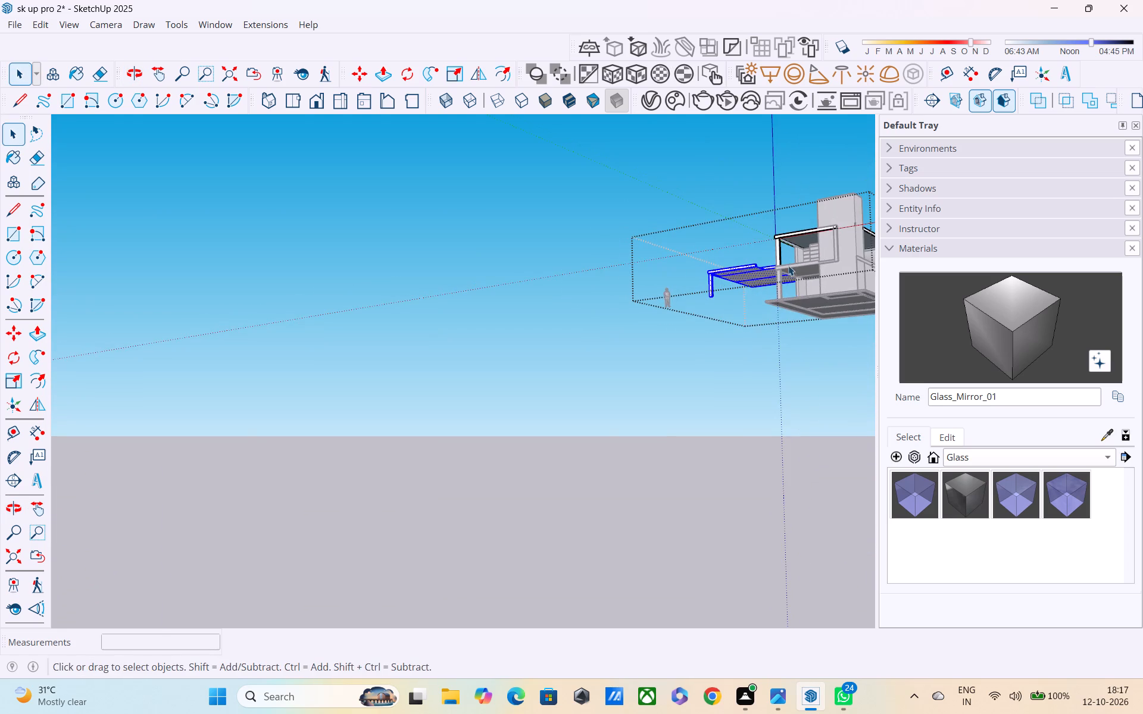
{"action": "middle_click_drag", "start_coordinate": [788, 265], "coordinate": [545, 302]}
{"action": "scroll", "coordinate": [730, 253], "scroll_direction": "up", "scroll_amount": 2}
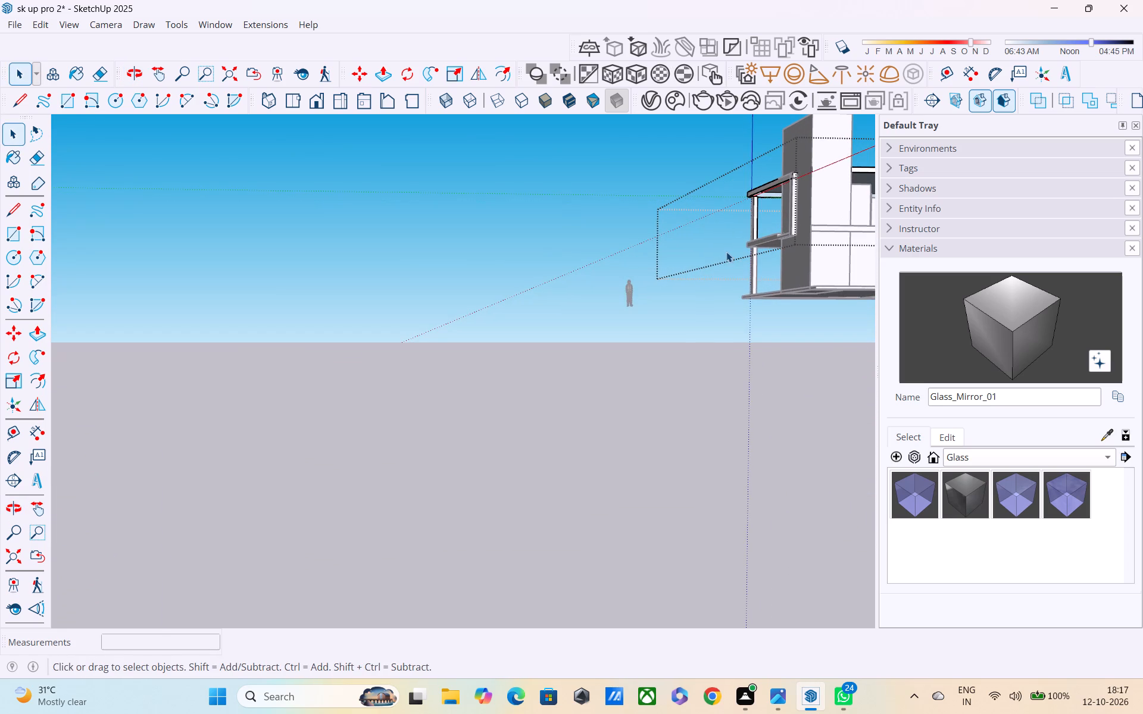
{"action": "scroll", "coordinate": [726, 252], "scroll_direction": "up", "scroll_amount": 1}
{"action": "middle_click_drag", "start_coordinate": [796, 272], "coordinate": [1013, 274]}
{"action": "scroll", "coordinate": [716, 265], "scroll_direction": "up", "scroll_amount": 5}
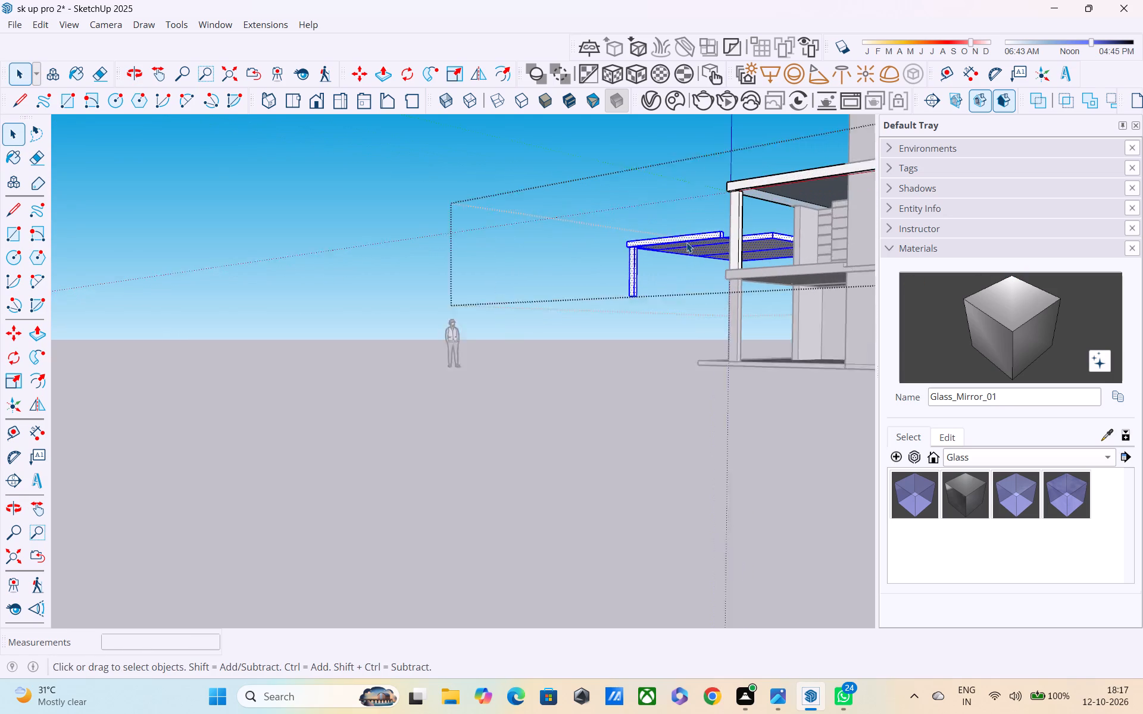
{"action": "scroll", "coordinate": [686, 242], "scroll_direction": "up", "scroll_amount": 2}
{"action": "double_click", "coordinate": [686, 242]}
{"action": "triple_click", "coordinate": [686, 242]}
{"action": "double_click", "coordinate": [686, 242]}
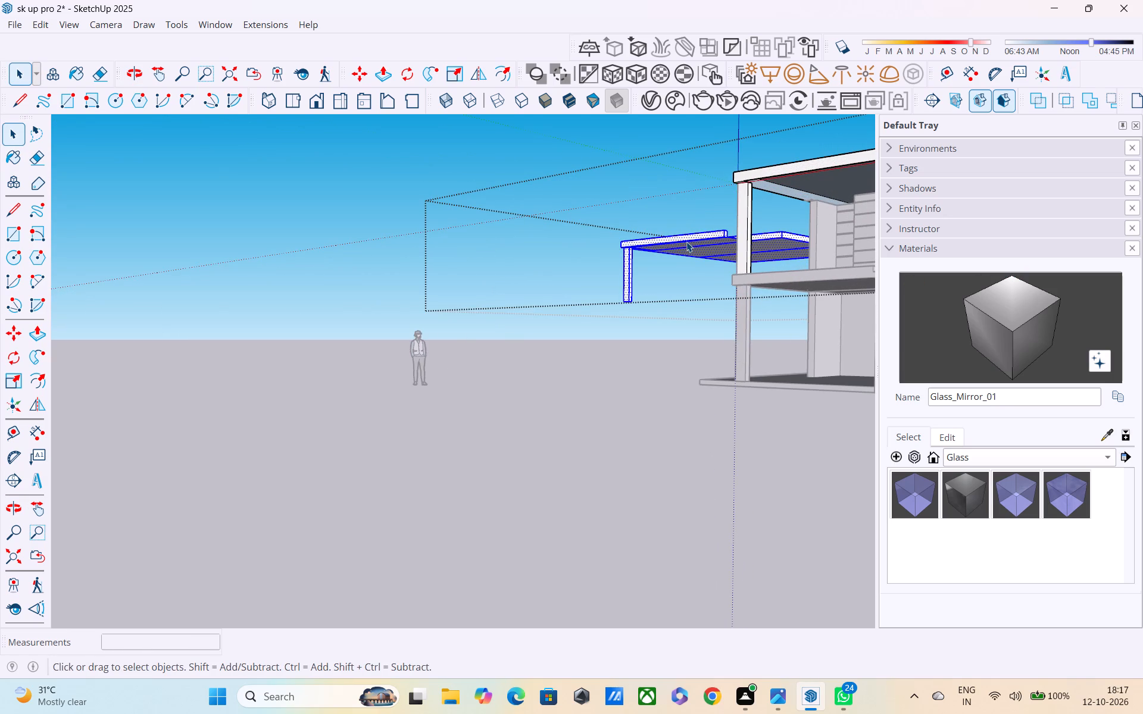
{"action": "scroll", "coordinate": [692, 247], "scroll_direction": "up", "scroll_amount": 12}
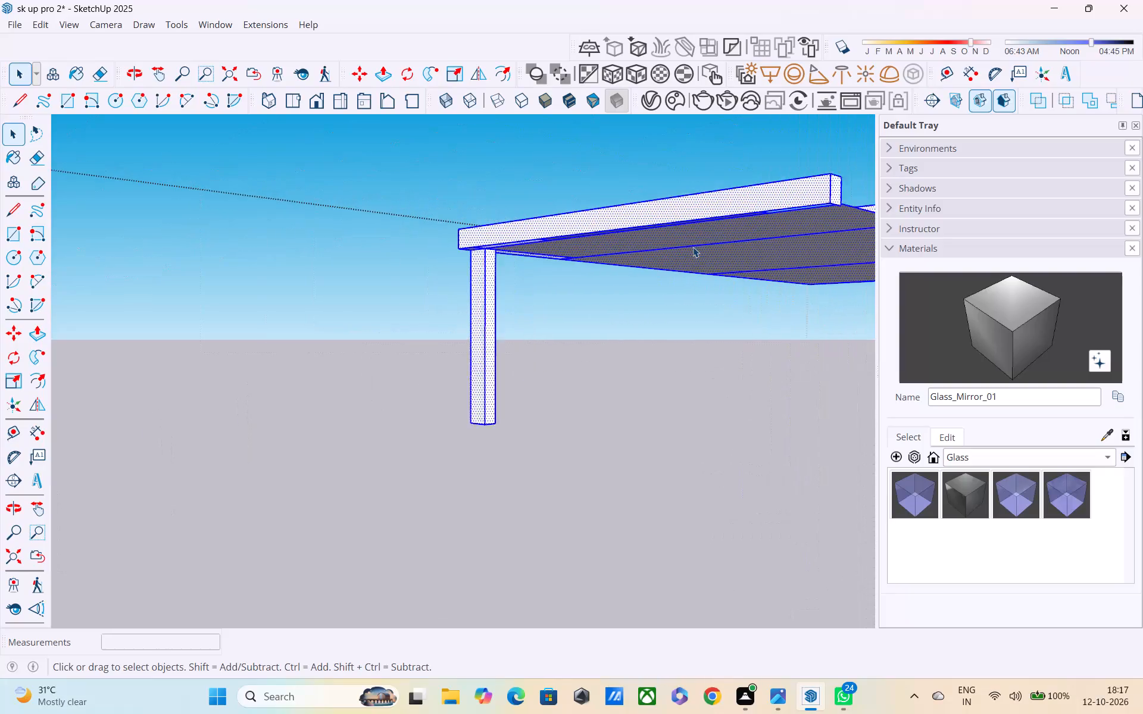
{"action": "scroll", "coordinate": [693, 247], "scroll_direction": "up", "scroll_amount": 2}
{"action": "middle_click_drag", "start_coordinate": [693, 240], "coordinate": [571, 236]}
{"action": "scroll", "coordinate": [554, 240], "scroll_direction": "up", "scroll_amount": 1}
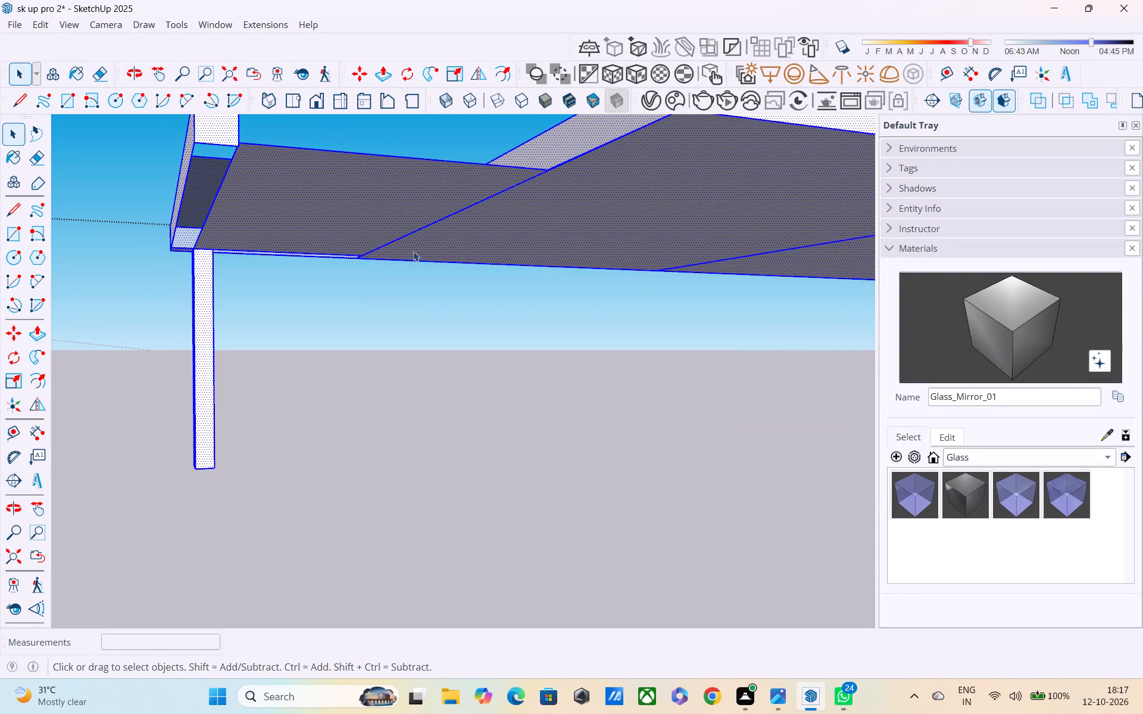
{"action": "middle_click_drag", "start_coordinate": [404, 245], "coordinate": [405, 380]}
{"action": "scroll", "coordinate": [406, 253], "scroll_direction": "down", "scroll_amount": 1}
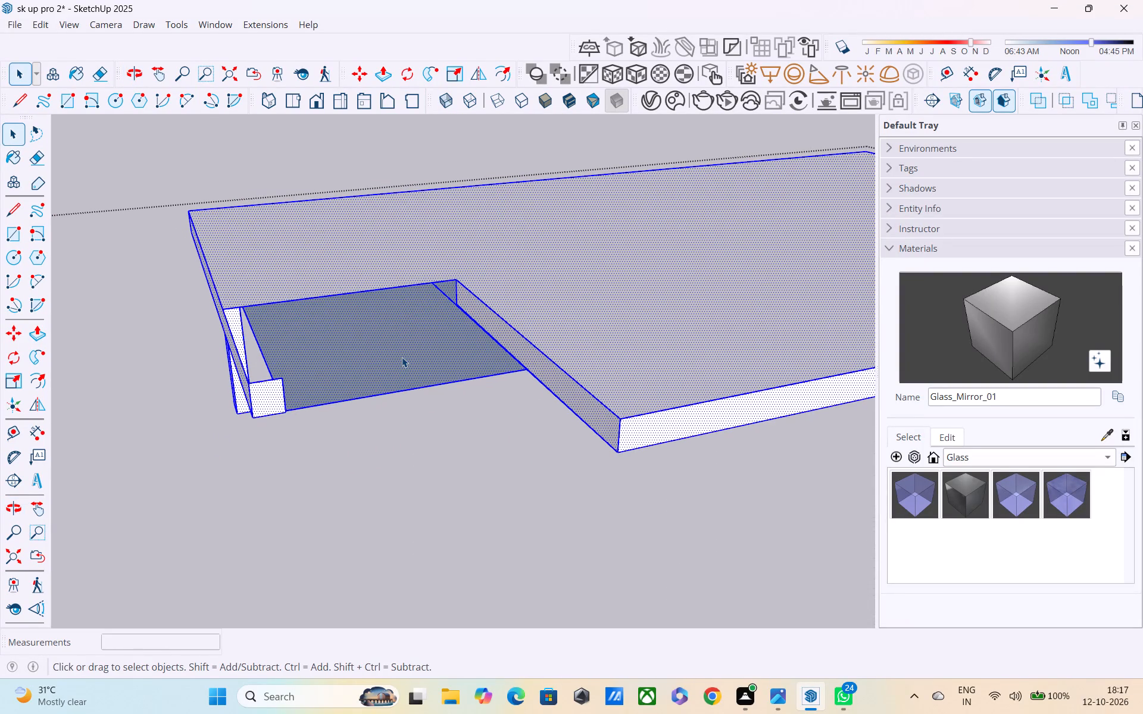
Draw a rectangle over the copied slab's open notch, from its inner top corner at the edge beam to the notch's opposite top edge.
{"action": "key", "text": "r"}
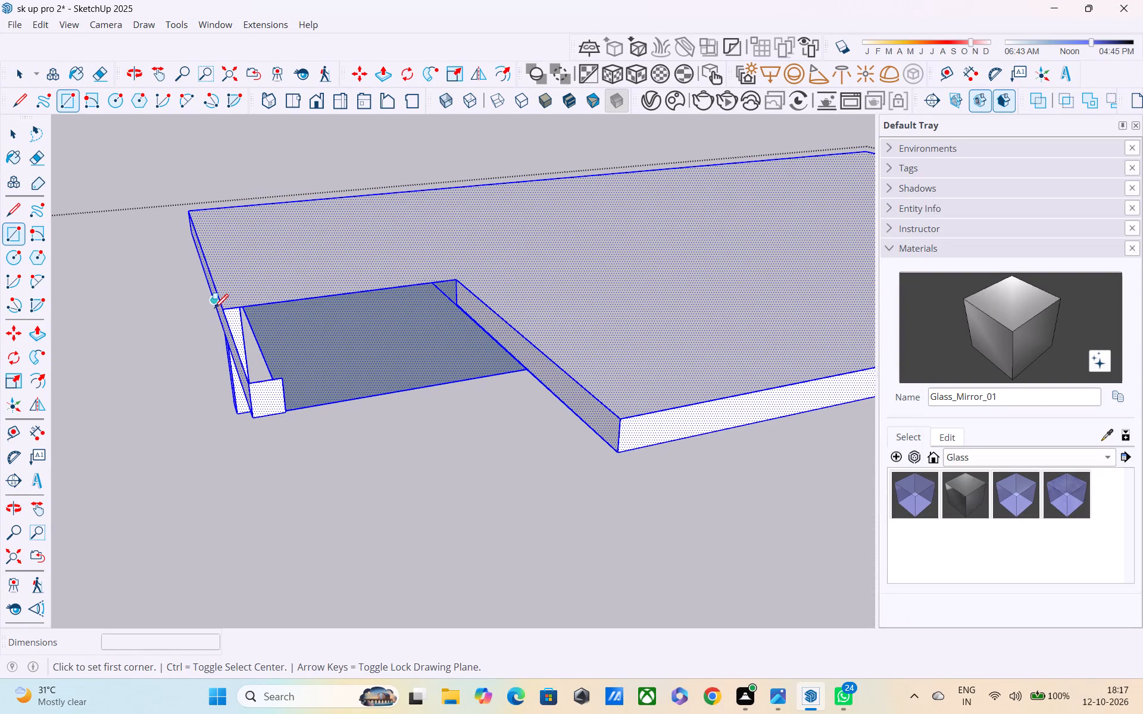
{"action": "left_click", "coordinate": [220, 312]}
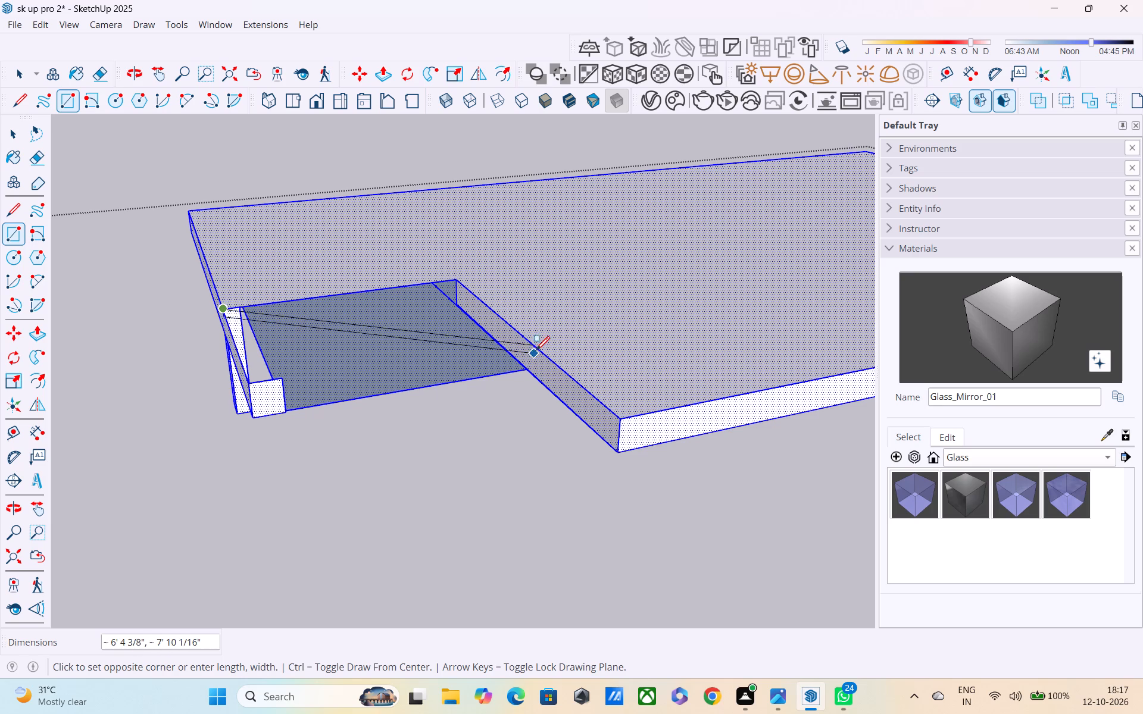
{"action": "left_click", "coordinate": [537, 350]}
Draw an upright rectangle across the notch's open side, from the edge beam's top end corner to the slab's lower edge.
{"action": "middle_click_drag", "start_coordinate": [432, 414], "coordinate": [585, 291]}
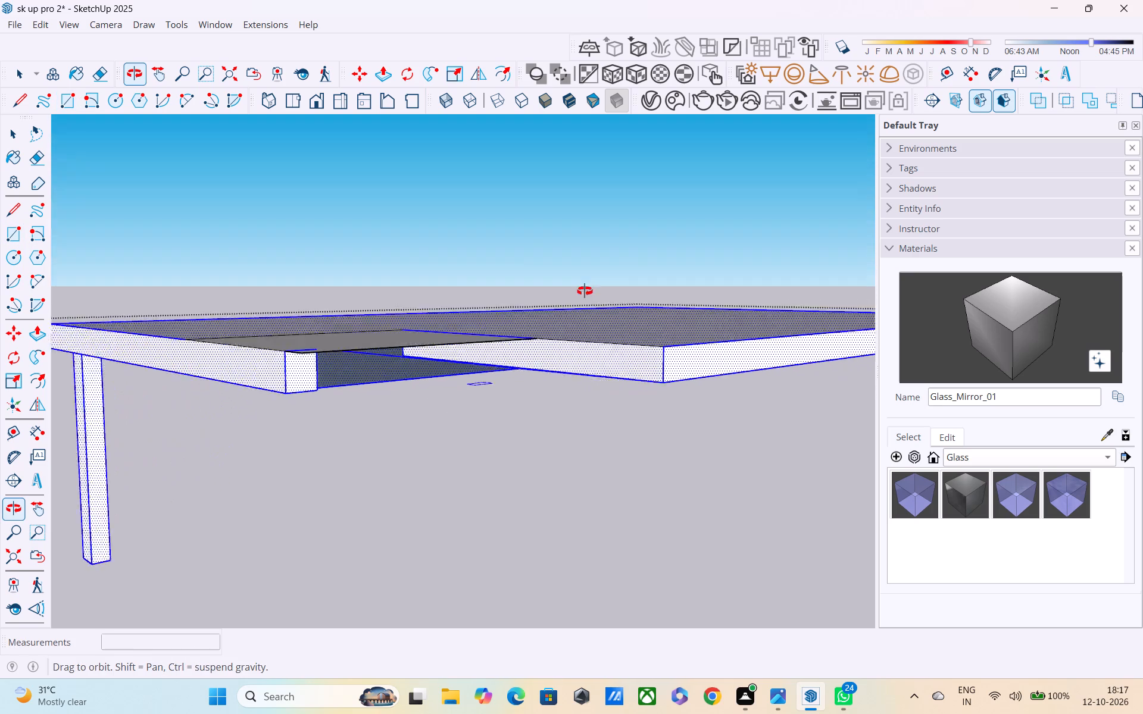
{"action": "middle_click_drag", "start_coordinate": [585, 291], "coordinate": [626, 277]}
{"action": "middle_click_drag", "start_coordinate": [529, 342], "coordinate": [570, 404]}
{"action": "scroll", "coordinate": [435, 398], "scroll_direction": "up", "scroll_amount": 2}
{"action": "middle_click_drag", "start_coordinate": [361, 405], "coordinate": [357, 387]}
{"action": "scroll", "coordinate": [360, 403], "scroll_direction": "up", "scroll_amount": 1}
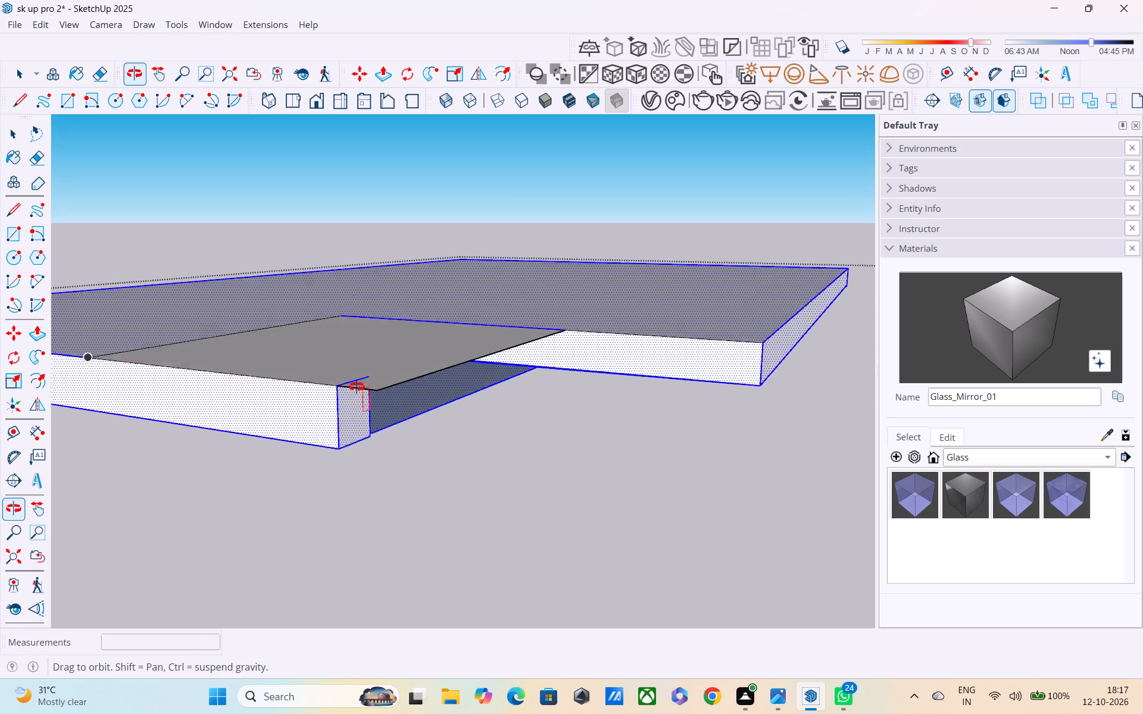
{"action": "middle_click_drag", "start_coordinate": [357, 387], "coordinate": [335, 327]}
{"action": "middle_click_drag", "start_coordinate": [346, 386], "coordinate": [338, 356]}
{"action": "scroll", "coordinate": [339, 382], "scroll_direction": "up", "scroll_amount": 2}
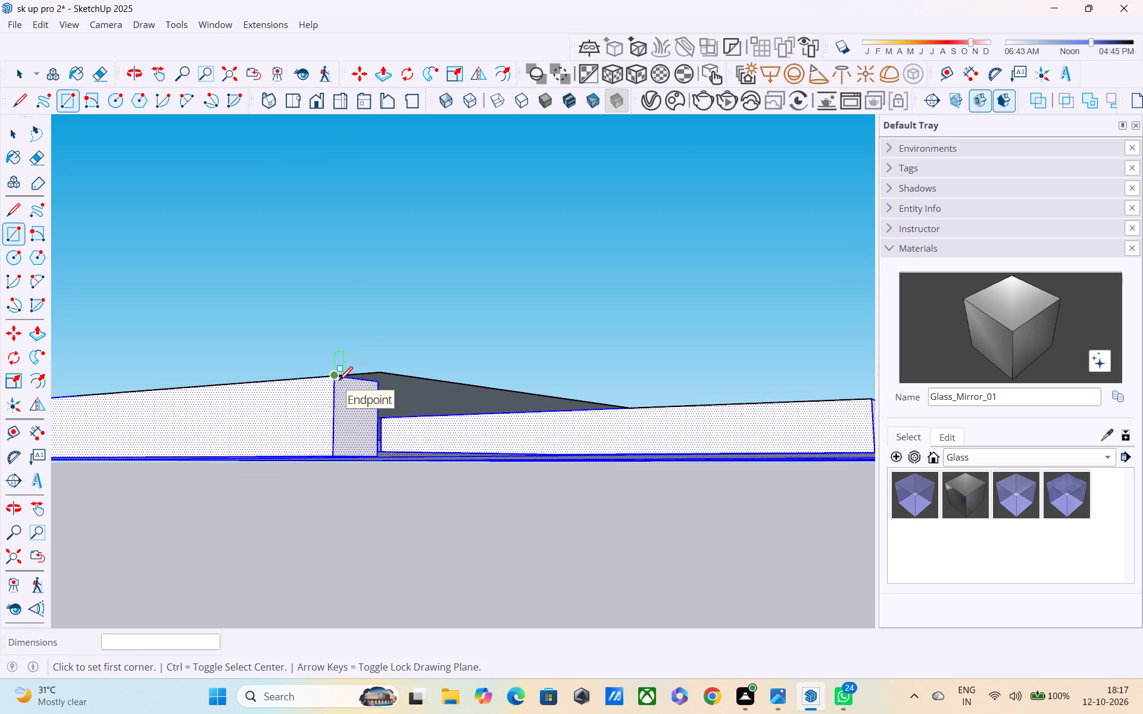
{"action": "left_click", "coordinate": [339, 382]}
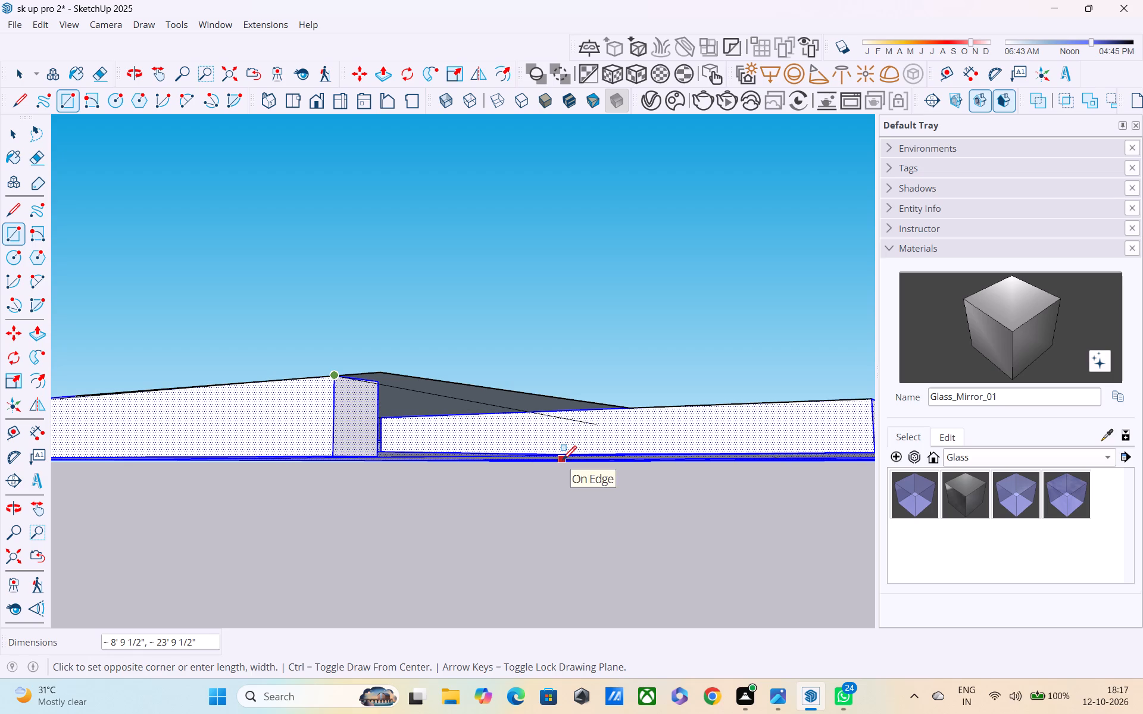
{"action": "middle_click_drag", "start_coordinate": [571, 457], "coordinate": [435, 461]}
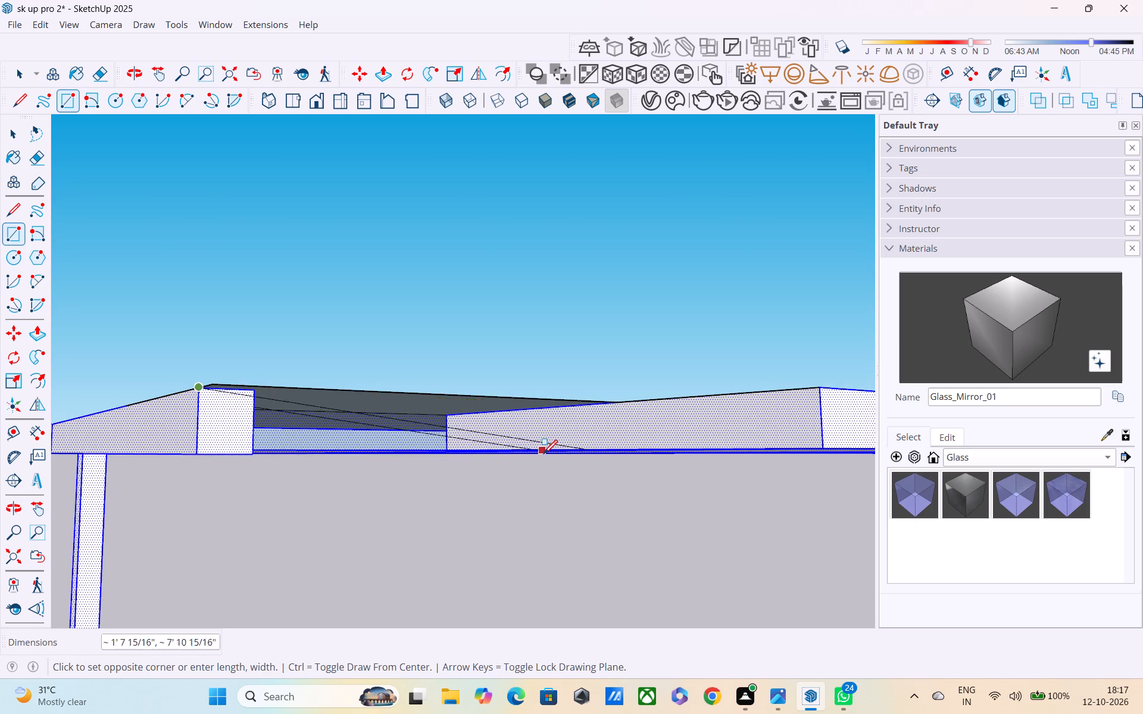
{"action": "left_click", "coordinate": [563, 455]}
Extend the notch's upright closing face with a rectangle about 7" by 11 1/4" from its top end corner to the lower edge.
{"action": "middle_click_drag", "start_coordinate": [559, 458], "coordinate": [427, 537]}
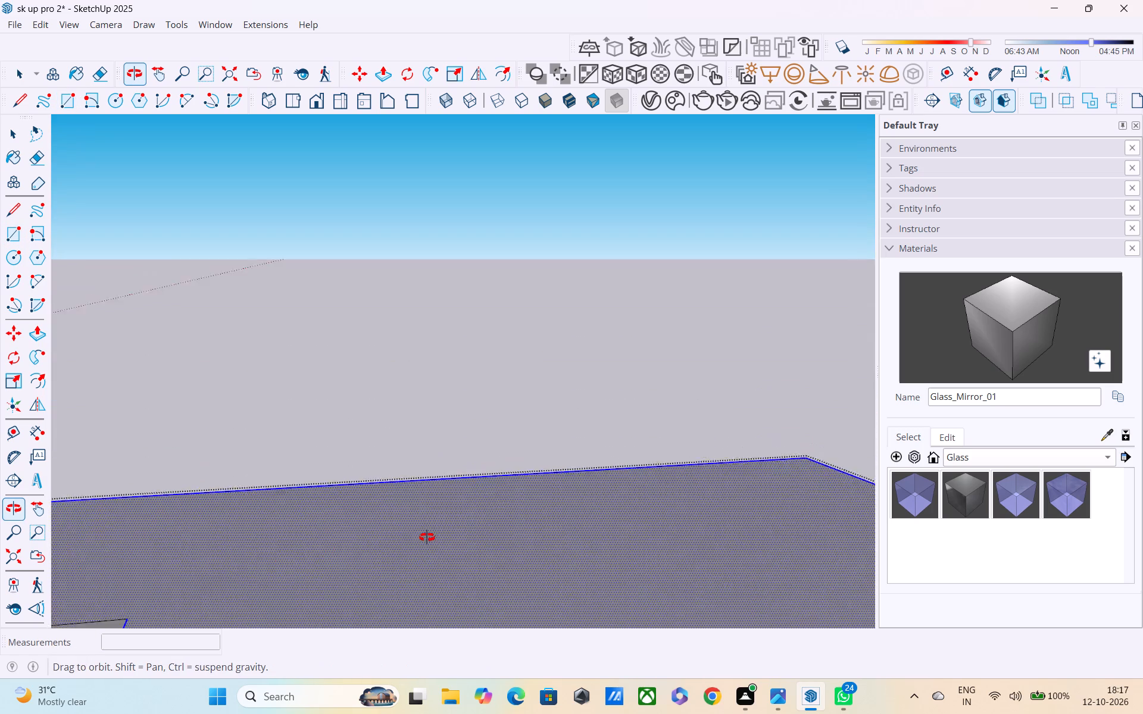
{"action": "middle_click_drag", "start_coordinate": [427, 537], "coordinate": [426, 449]}
{"action": "scroll", "coordinate": [426, 448], "scroll_direction": "down", "scroll_amount": 3}
{"action": "scroll", "coordinate": [371, 464], "scroll_direction": "down", "scroll_amount": 2}
{"action": "middle_click_drag", "start_coordinate": [195, 478], "coordinate": [249, 493]}
{"action": "scroll", "coordinate": [270, 458], "scroll_direction": "up", "scroll_amount": 8}
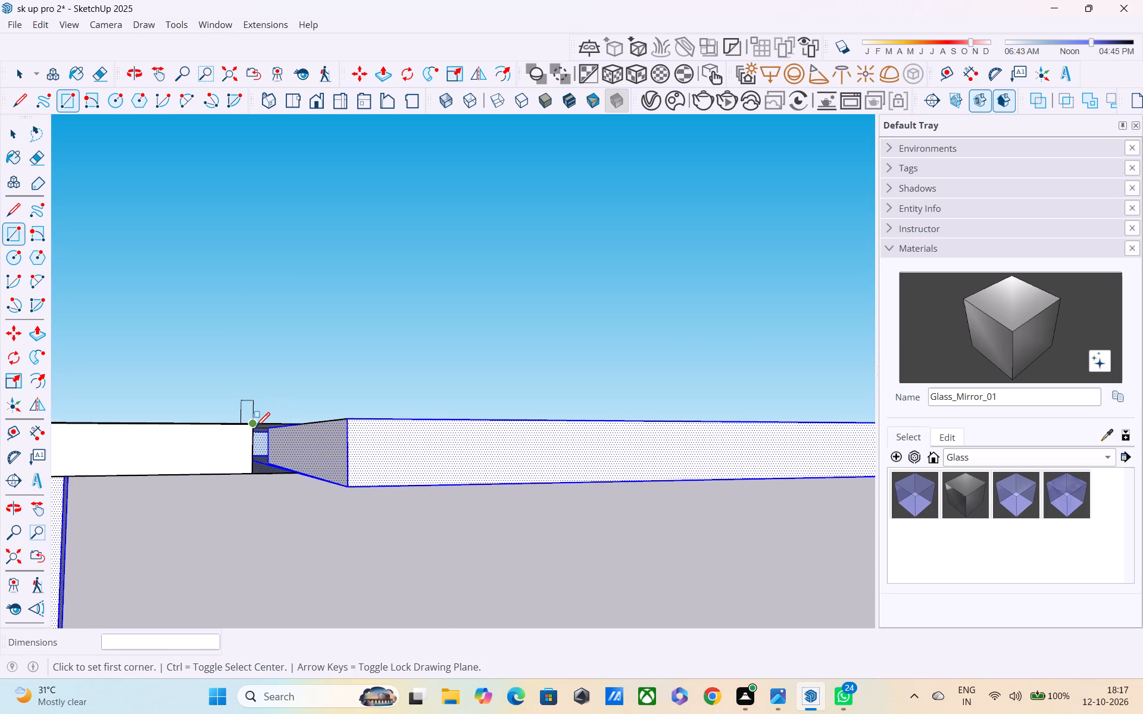
{"action": "left_click", "coordinate": [256, 428]}
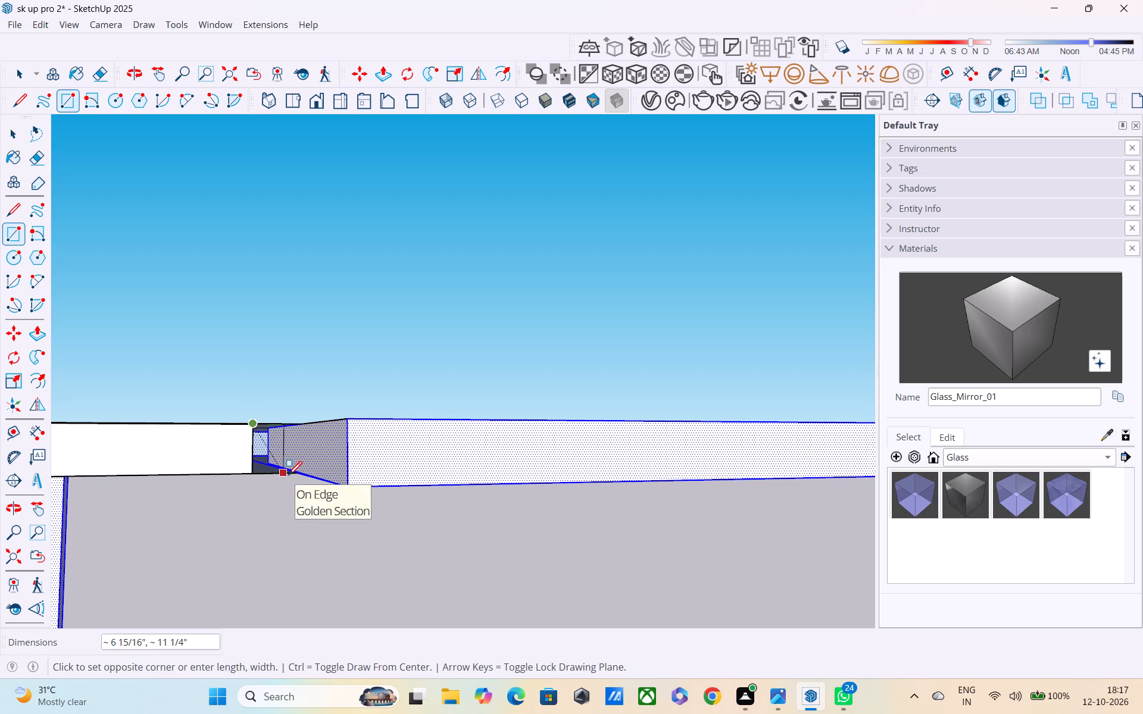
{"action": "left_click", "coordinate": [288, 477]}
Draw an upright rectangle about 11 3/16" by 3 1/4" across the remaining gap between the notch's closing face and the slab side.
{"action": "scroll", "coordinate": [289, 477], "scroll_direction": "down", "scroll_amount": 4}
{"action": "scroll", "coordinate": [298, 474], "scroll_direction": "up", "scroll_amount": 13}
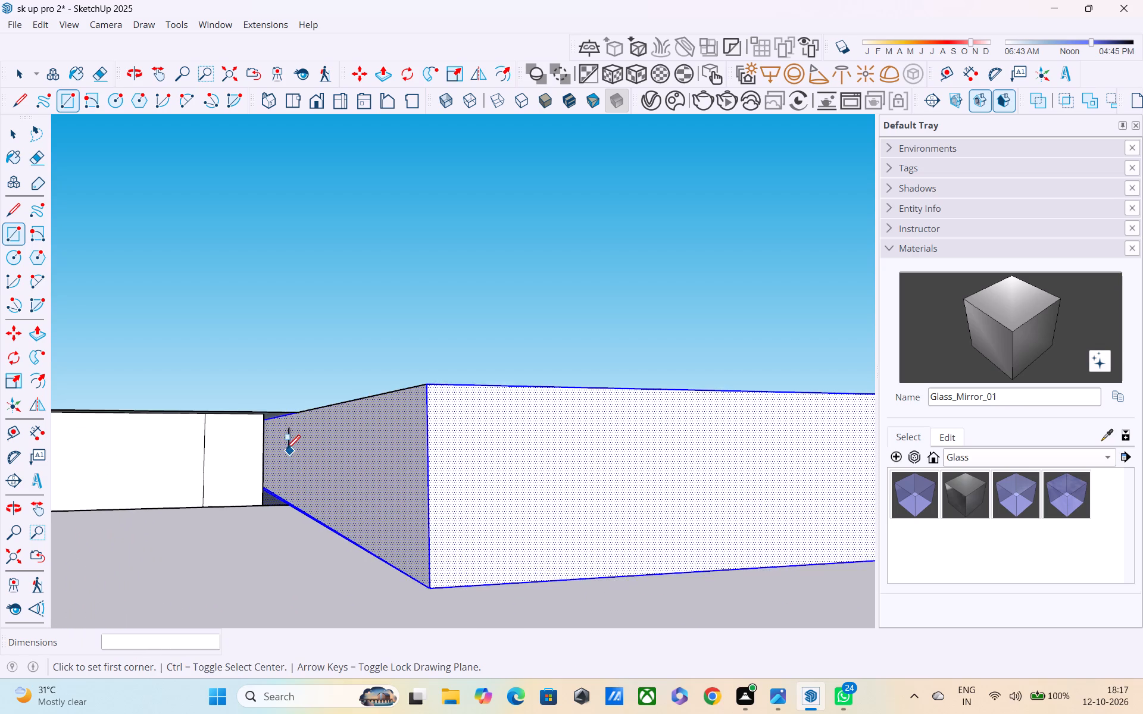
{"action": "scroll", "coordinate": [286, 450], "scroll_direction": "up", "scroll_amount": 1}
{"action": "middle_click_drag", "start_coordinate": [286, 450], "coordinate": [250, 449]}
{"action": "scroll", "coordinate": [250, 447], "scroll_direction": "up", "scroll_amount": 4}
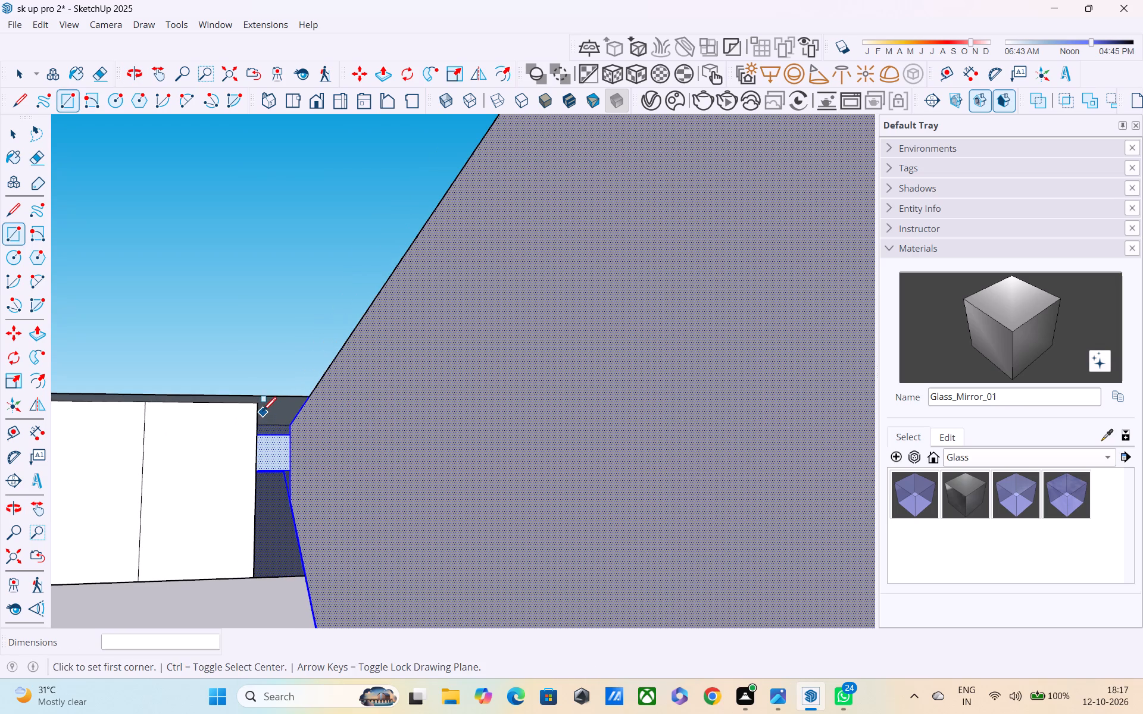
{"action": "left_click", "coordinate": [261, 406]}
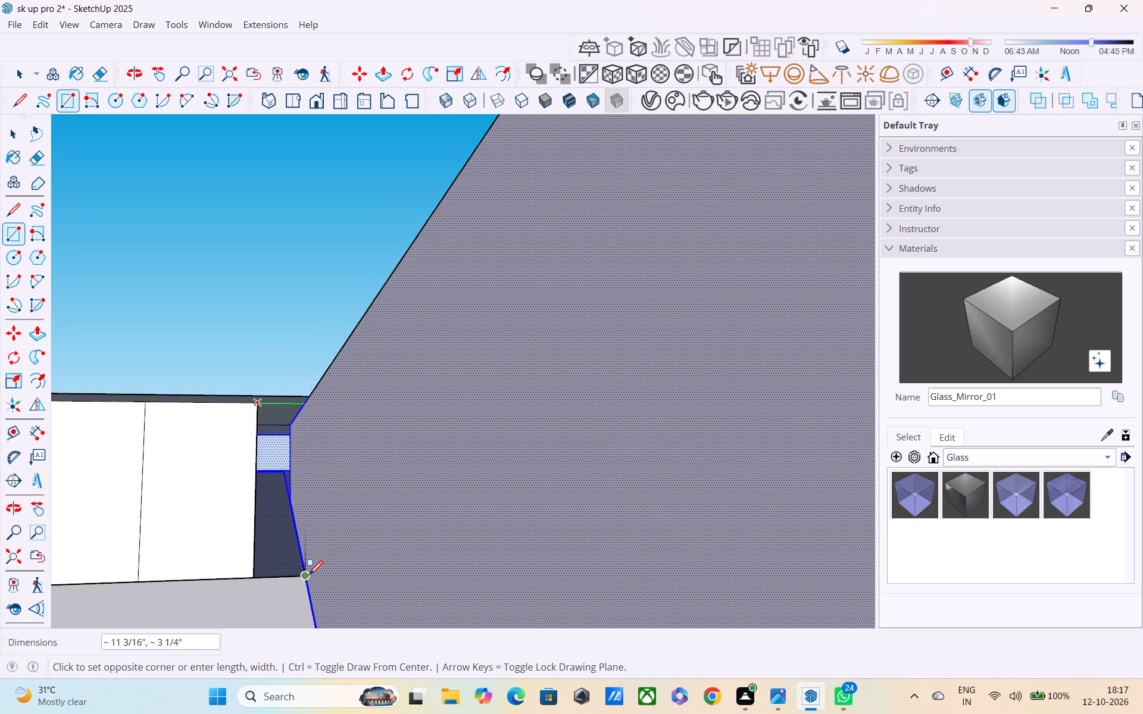
{"action": "left_click", "coordinate": [309, 576]}
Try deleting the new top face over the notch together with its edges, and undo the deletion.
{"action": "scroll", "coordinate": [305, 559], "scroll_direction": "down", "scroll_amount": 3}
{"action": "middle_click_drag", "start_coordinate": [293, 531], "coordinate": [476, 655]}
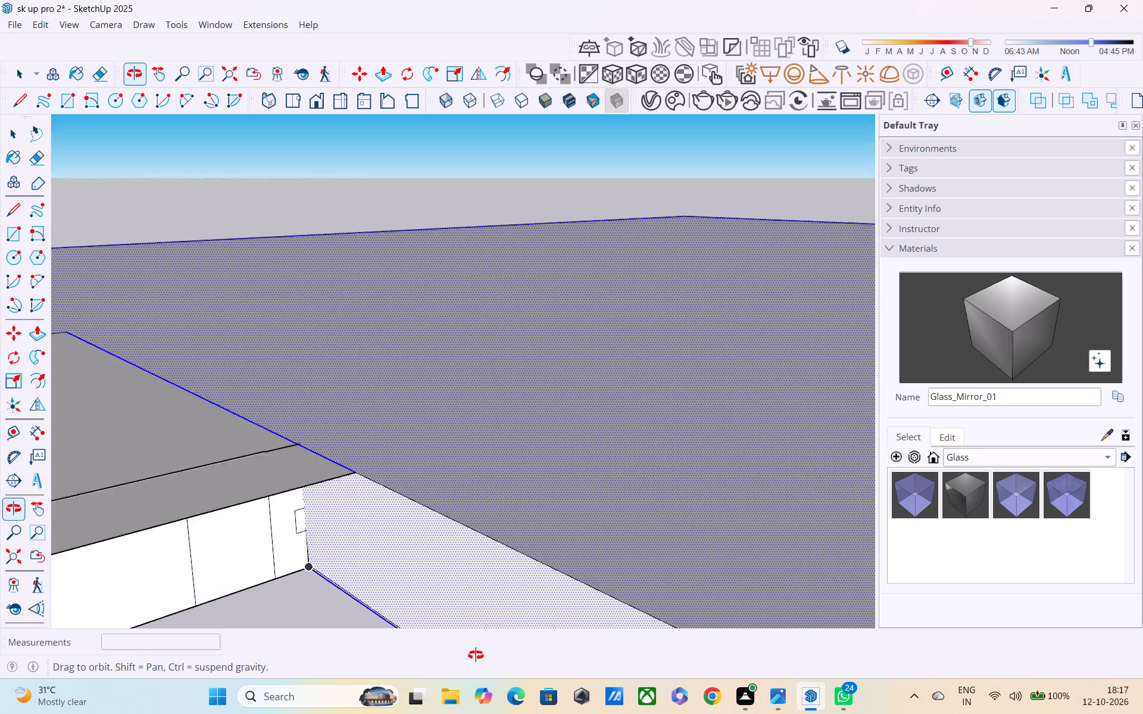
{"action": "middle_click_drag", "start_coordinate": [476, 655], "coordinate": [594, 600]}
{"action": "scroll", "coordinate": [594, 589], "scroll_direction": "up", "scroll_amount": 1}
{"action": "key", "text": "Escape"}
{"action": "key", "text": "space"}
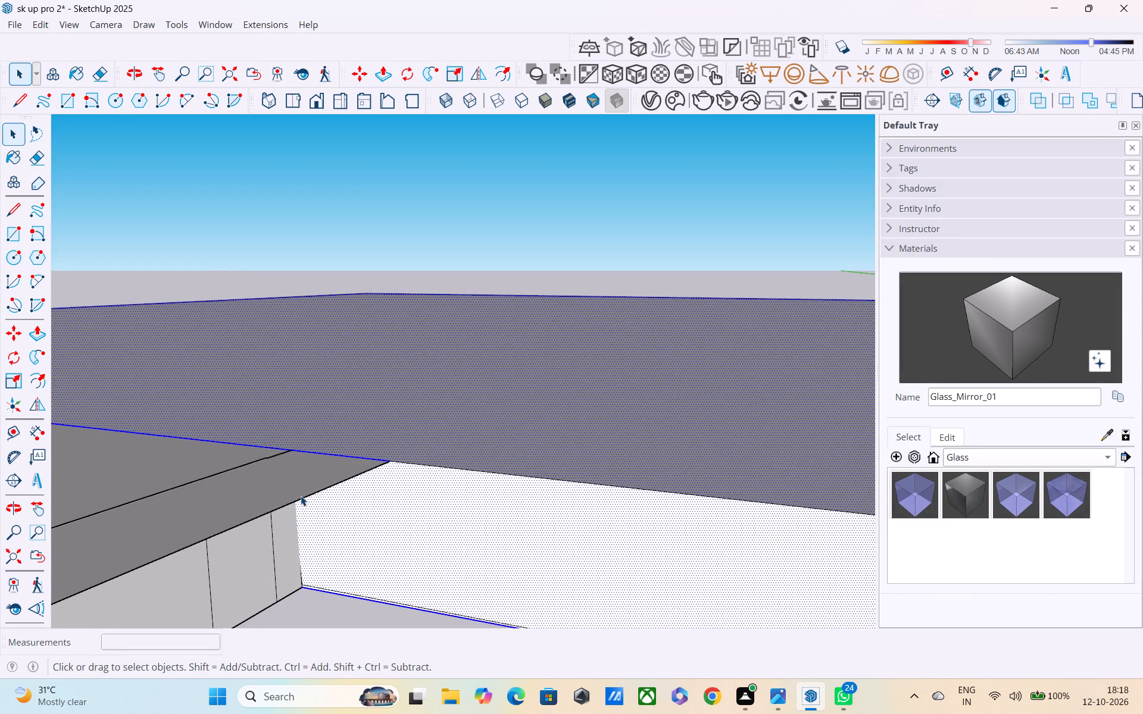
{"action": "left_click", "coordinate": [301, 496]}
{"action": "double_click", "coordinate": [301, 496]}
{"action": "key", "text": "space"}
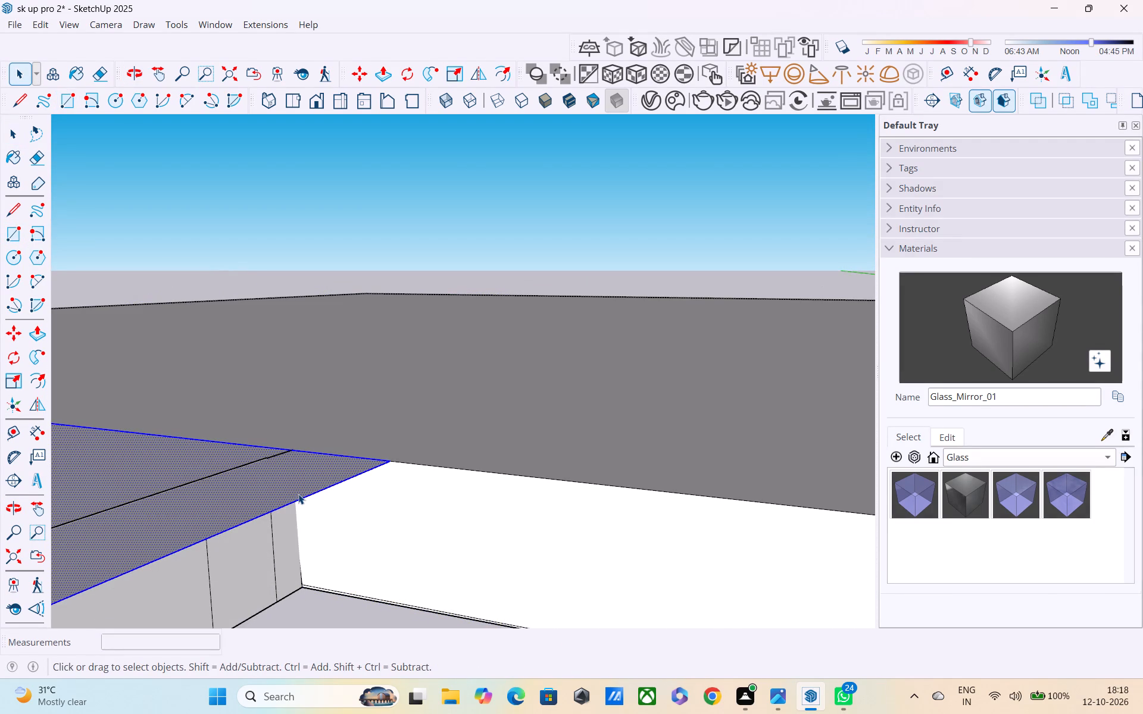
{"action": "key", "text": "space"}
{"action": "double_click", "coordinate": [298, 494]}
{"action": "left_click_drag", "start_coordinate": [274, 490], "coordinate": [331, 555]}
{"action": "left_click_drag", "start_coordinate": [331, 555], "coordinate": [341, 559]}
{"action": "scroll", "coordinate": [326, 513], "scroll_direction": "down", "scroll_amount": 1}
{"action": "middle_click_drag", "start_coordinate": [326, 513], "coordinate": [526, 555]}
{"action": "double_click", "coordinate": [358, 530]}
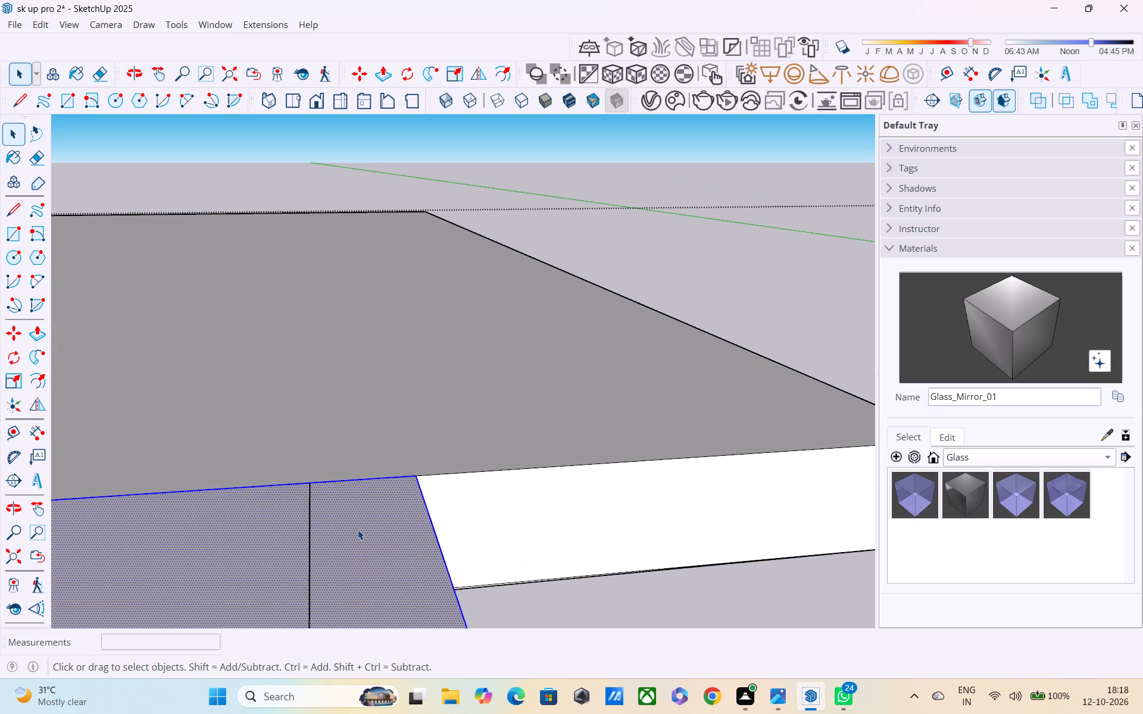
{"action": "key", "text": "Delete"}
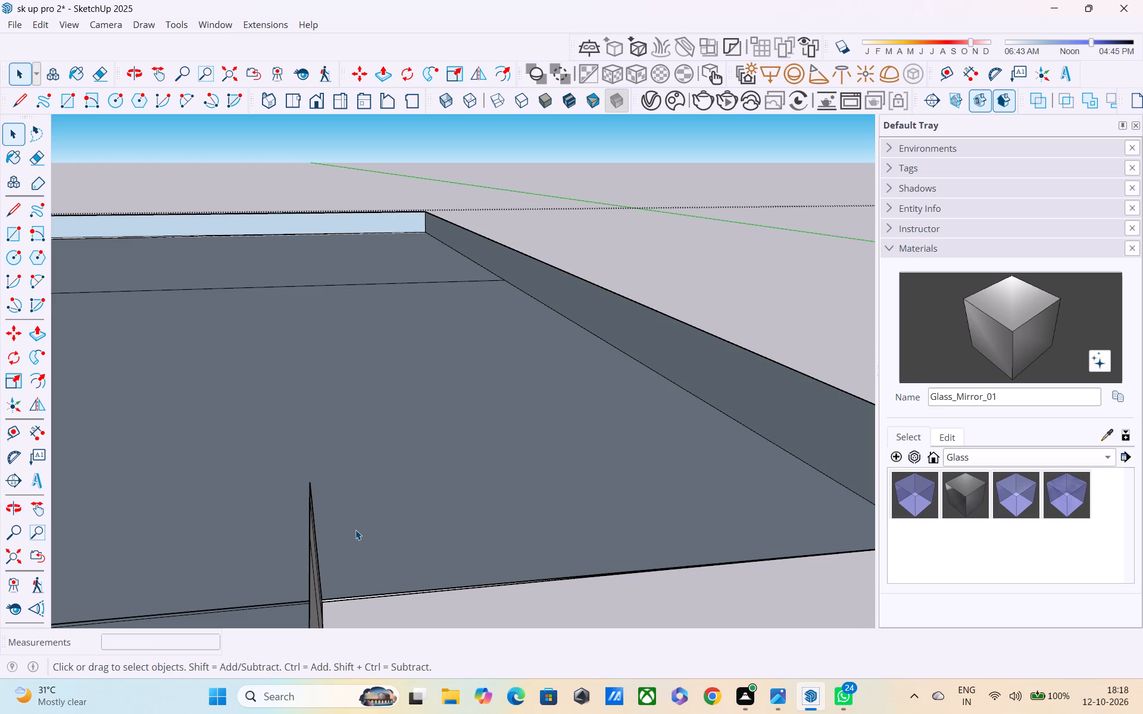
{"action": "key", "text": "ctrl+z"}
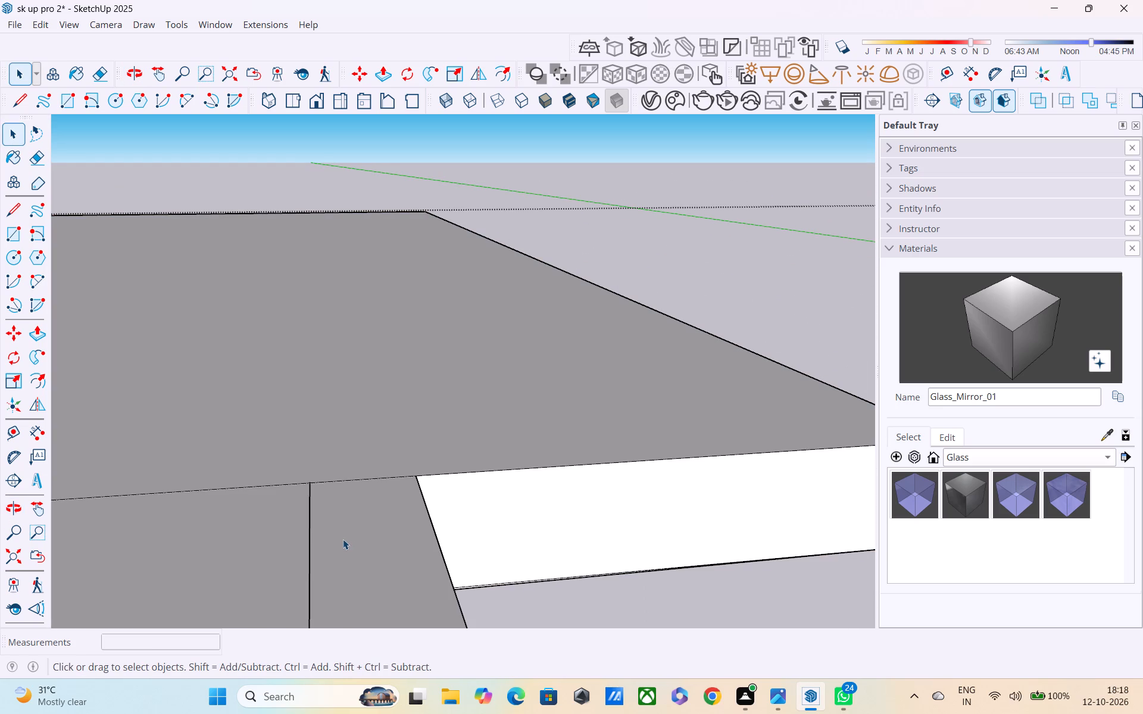
Examine the copied roof slab's closed notch and underside from several sides, and leave its group.
{"action": "scroll", "coordinate": [343, 539], "scroll_direction": "down", "scroll_amount": 6}
{"action": "middle_click_drag", "start_coordinate": [364, 561], "coordinate": [366, 543]}
{"action": "scroll", "coordinate": [366, 551], "scroll_direction": "down", "scroll_amount": 3}
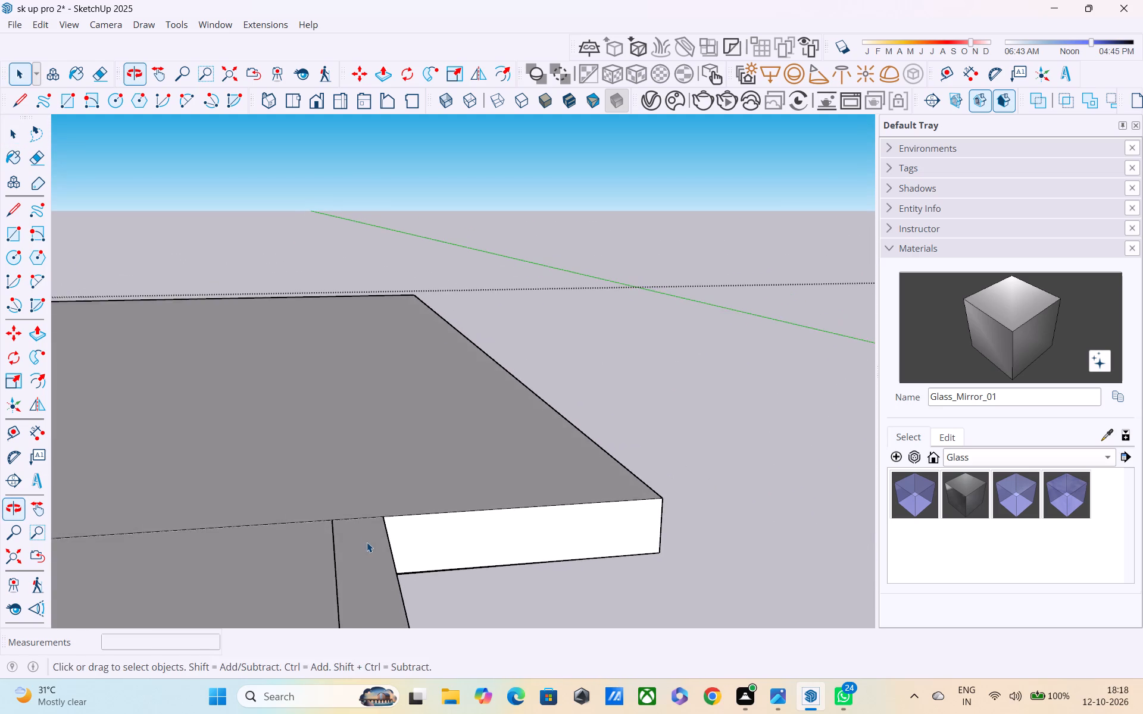
{"action": "scroll", "coordinate": [367, 542], "scroll_direction": "down", "scroll_amount": 4}
{"action": "middle_click_drag", "start_coordinate": [411, 548], "coordinate": [416, 436]}
{"action": "scroll", "coordinate": [416, 436], "scroll_direction": "up", "scroll_amount": 1}
{"action": "scroll", "coordinate": [415, 464], "scroll_direction": "down", "scroll_amount": 5}
{"action": "scroll", "coordinate": [411, 542], "scroll_direction": "down", "scroll_amount": 4}
{"action": "middle_click_drag", "start_coordinate": [354, 535], "coordinate": [359, 466]}
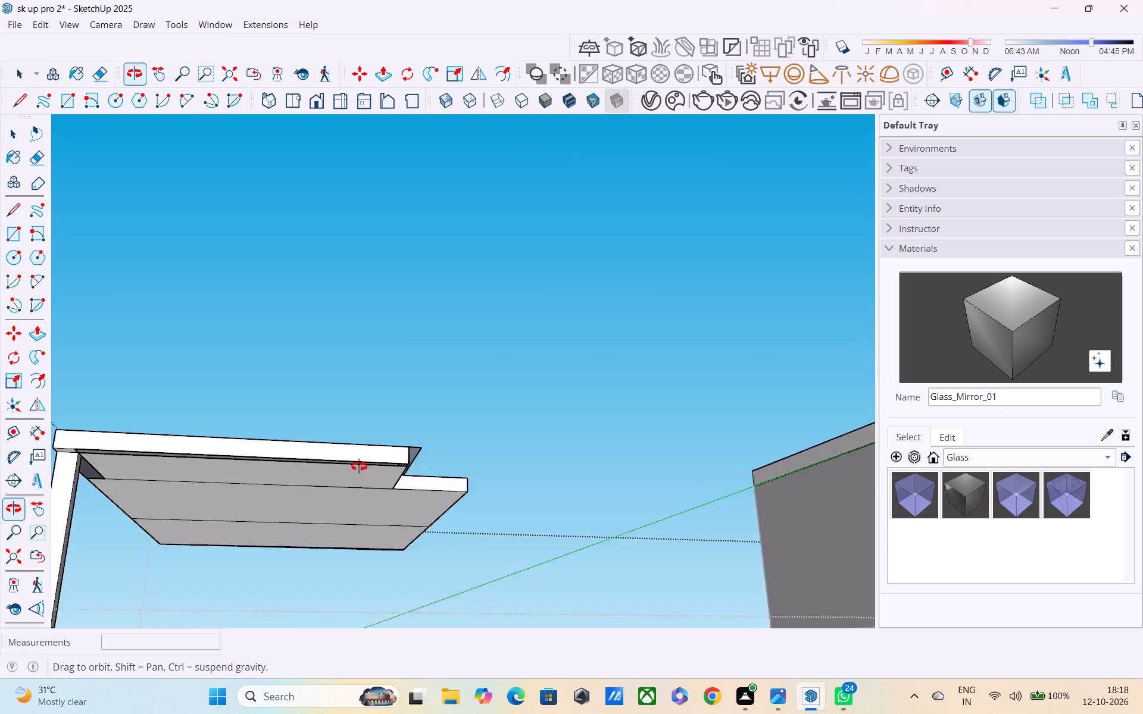
{"action": "middle_click_drag", "start_coordinate": [359, 466], "coordinate": [438, 424]}
{"action": "scroll", "coordinate": [438, 436], "scroll_direction": "up", "scroll_amount": 1}
{"action": "scroll", "coordinate": [433, 456], "scroll_direction": "down", "scroll_amount": 4}
{"action": "scroll", "coordinate": [607, 474], "scroll_direction": "down", "scroll_amount": 10}
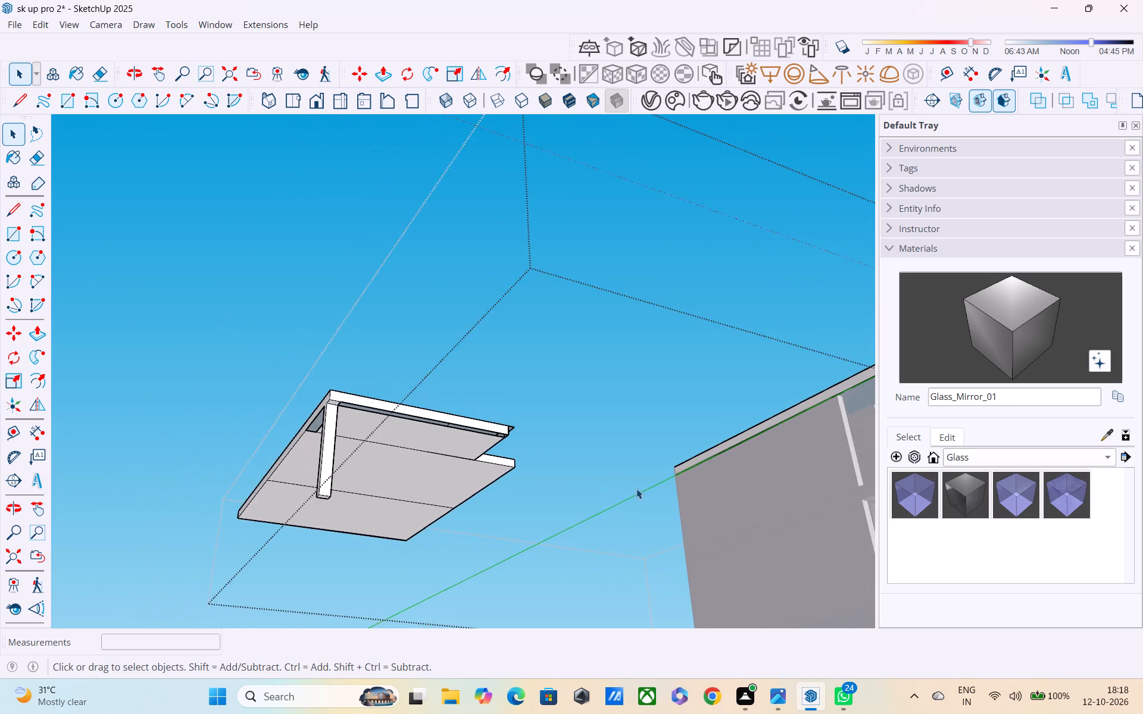
{"action": "scroll", "coordinate": [636, 488], "scroll_direction": "down", "scroll_amount": 4}
{"action": "middle_click_drag", "start_coordinate": [753, 484], "coordinate": [532, 511]}
{"action": "scroll", "coordinate": [533, 508], "scroll_direction": "down", "scroll_amount": 1}
{"action": "middle_click_drag", "start_coordinate": [555, 521], "coordinate": [400, 521], "text": "shift"}
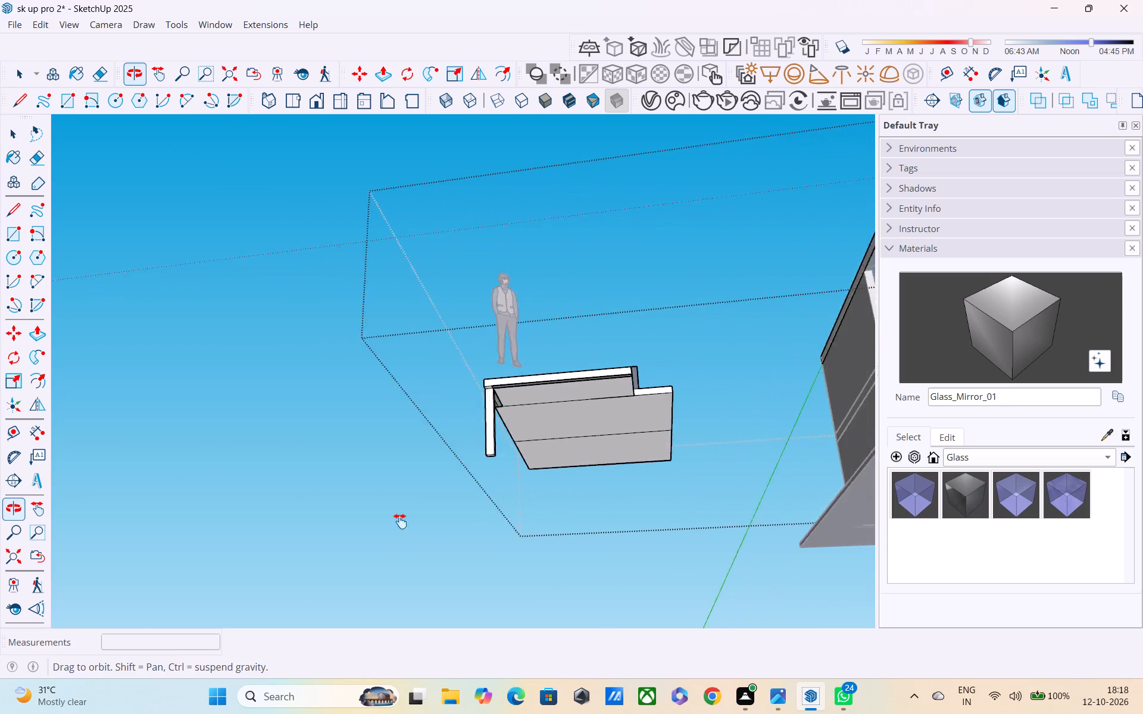
{"action": "middle_click_drag", "start_coordinate": [400, 521], "coordinate": [226, 549], "text": "shift"}
{"action": "middle_click_drag", "start_coordinate": [665, 417], "coordinate": [461, 506]}
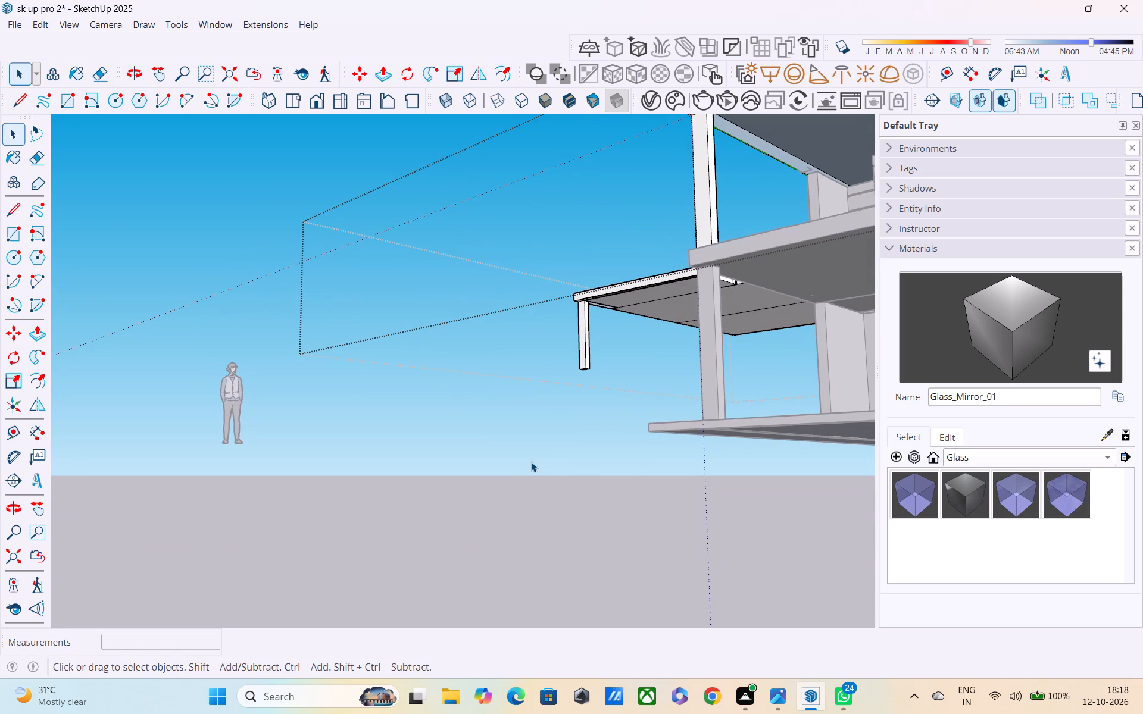
{"action": "left_click", "coordinate": [546, 440]}
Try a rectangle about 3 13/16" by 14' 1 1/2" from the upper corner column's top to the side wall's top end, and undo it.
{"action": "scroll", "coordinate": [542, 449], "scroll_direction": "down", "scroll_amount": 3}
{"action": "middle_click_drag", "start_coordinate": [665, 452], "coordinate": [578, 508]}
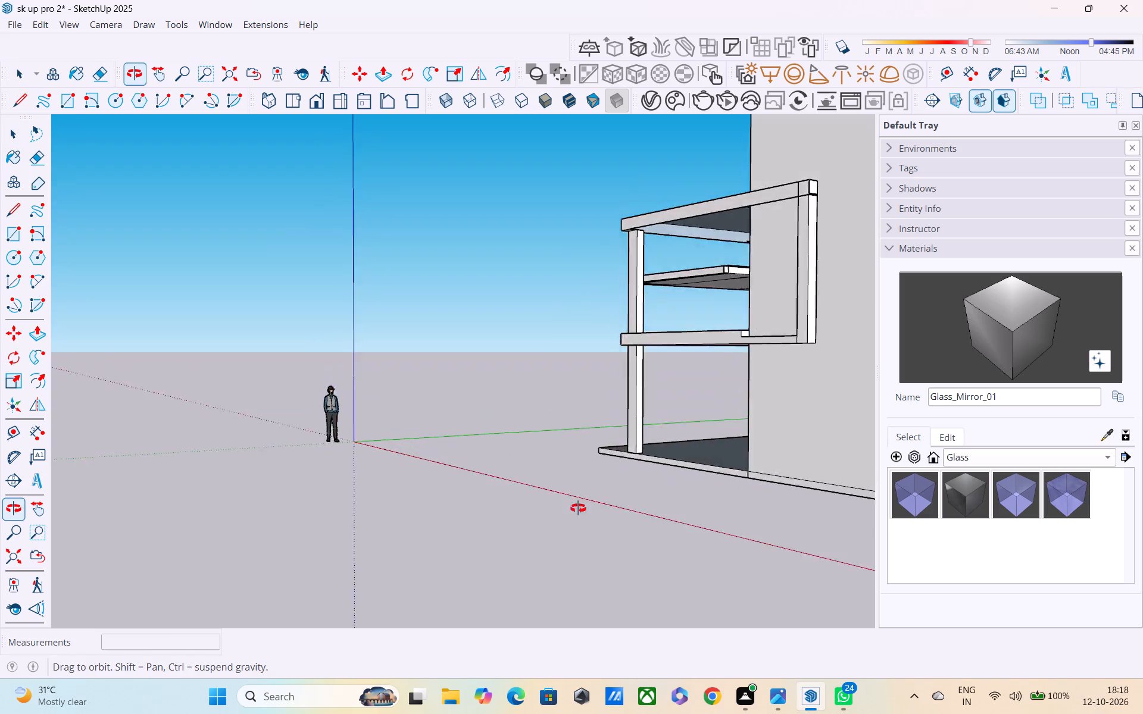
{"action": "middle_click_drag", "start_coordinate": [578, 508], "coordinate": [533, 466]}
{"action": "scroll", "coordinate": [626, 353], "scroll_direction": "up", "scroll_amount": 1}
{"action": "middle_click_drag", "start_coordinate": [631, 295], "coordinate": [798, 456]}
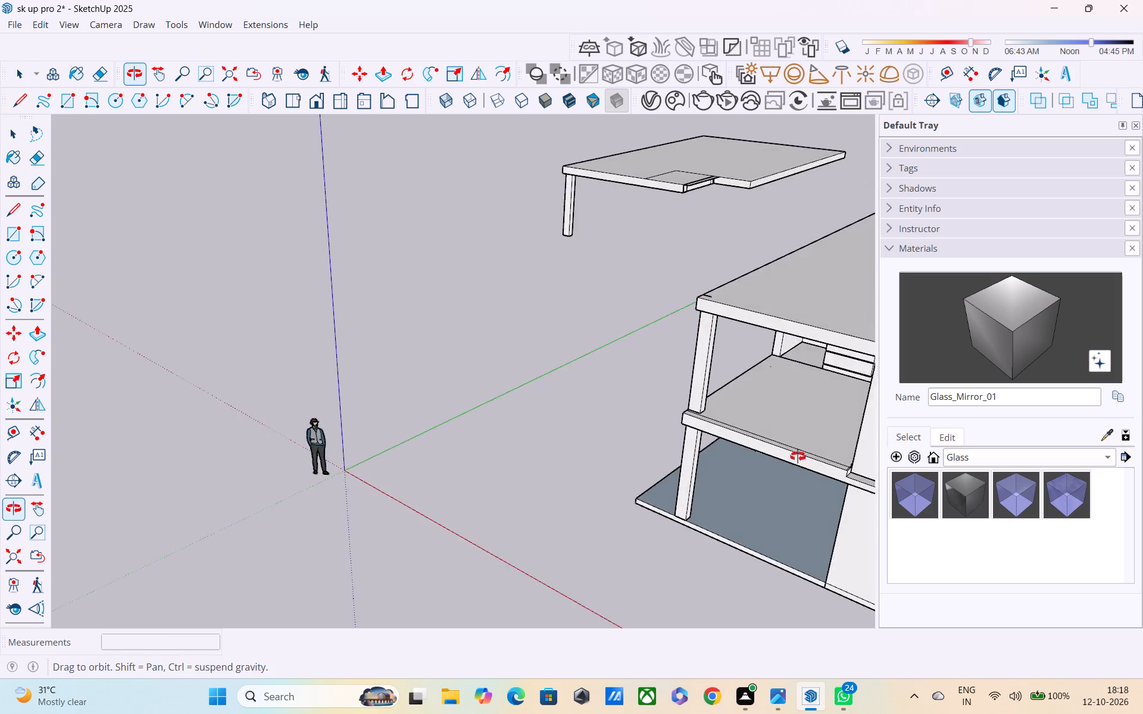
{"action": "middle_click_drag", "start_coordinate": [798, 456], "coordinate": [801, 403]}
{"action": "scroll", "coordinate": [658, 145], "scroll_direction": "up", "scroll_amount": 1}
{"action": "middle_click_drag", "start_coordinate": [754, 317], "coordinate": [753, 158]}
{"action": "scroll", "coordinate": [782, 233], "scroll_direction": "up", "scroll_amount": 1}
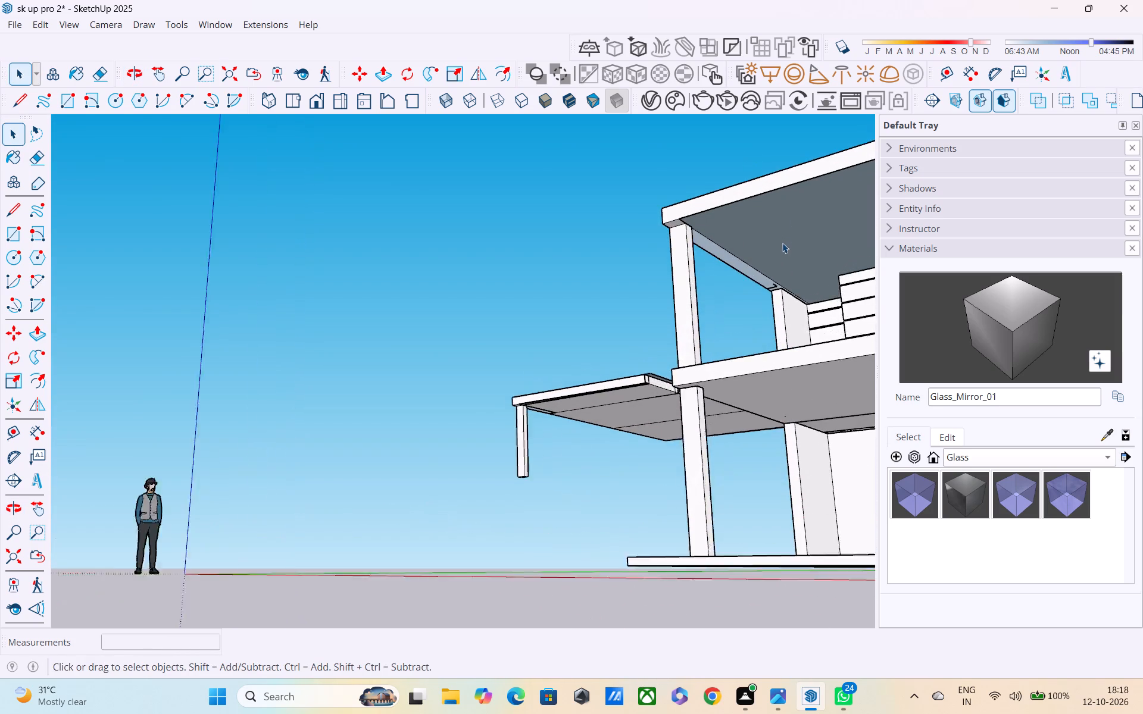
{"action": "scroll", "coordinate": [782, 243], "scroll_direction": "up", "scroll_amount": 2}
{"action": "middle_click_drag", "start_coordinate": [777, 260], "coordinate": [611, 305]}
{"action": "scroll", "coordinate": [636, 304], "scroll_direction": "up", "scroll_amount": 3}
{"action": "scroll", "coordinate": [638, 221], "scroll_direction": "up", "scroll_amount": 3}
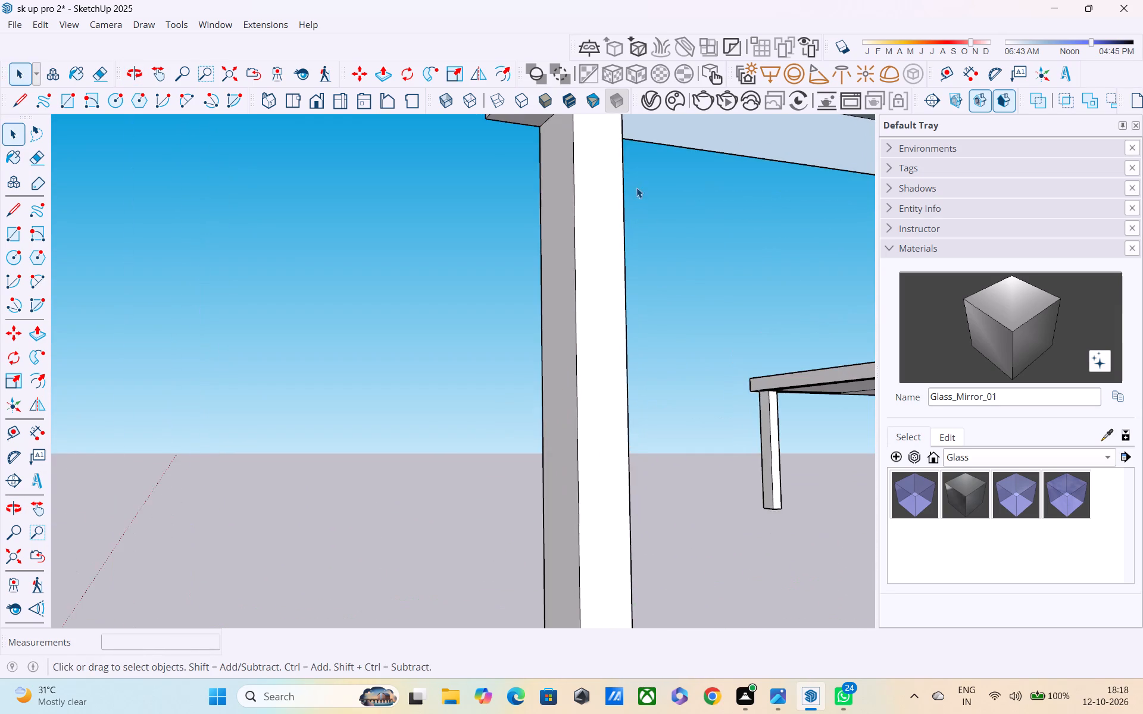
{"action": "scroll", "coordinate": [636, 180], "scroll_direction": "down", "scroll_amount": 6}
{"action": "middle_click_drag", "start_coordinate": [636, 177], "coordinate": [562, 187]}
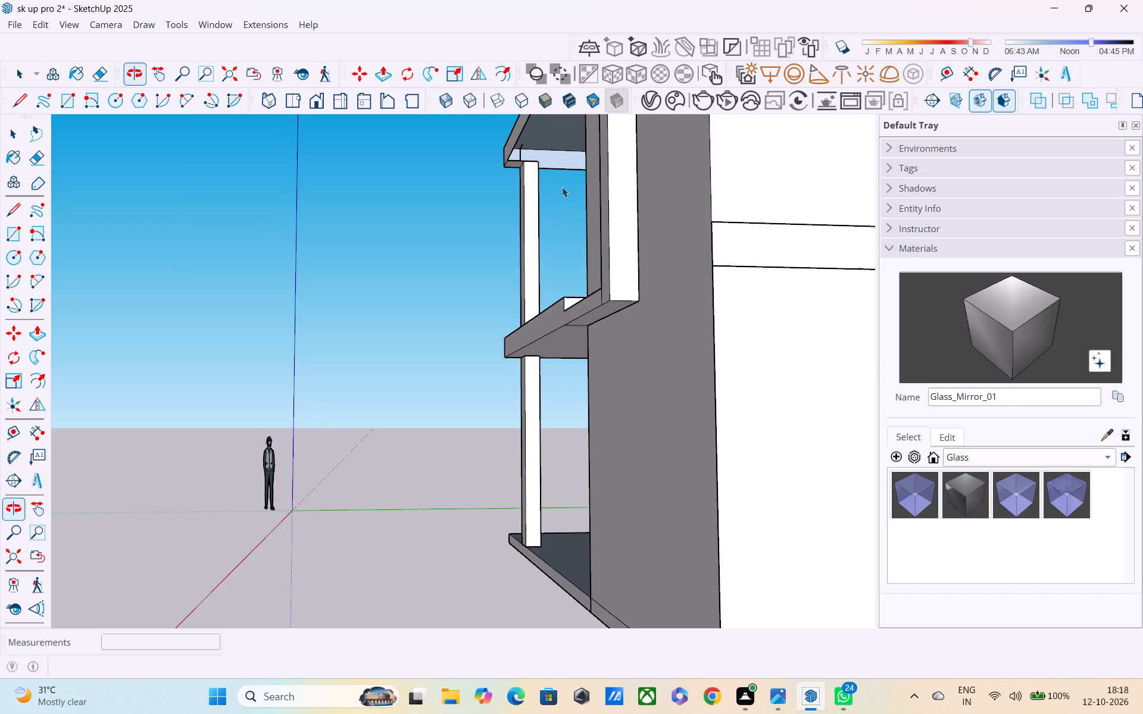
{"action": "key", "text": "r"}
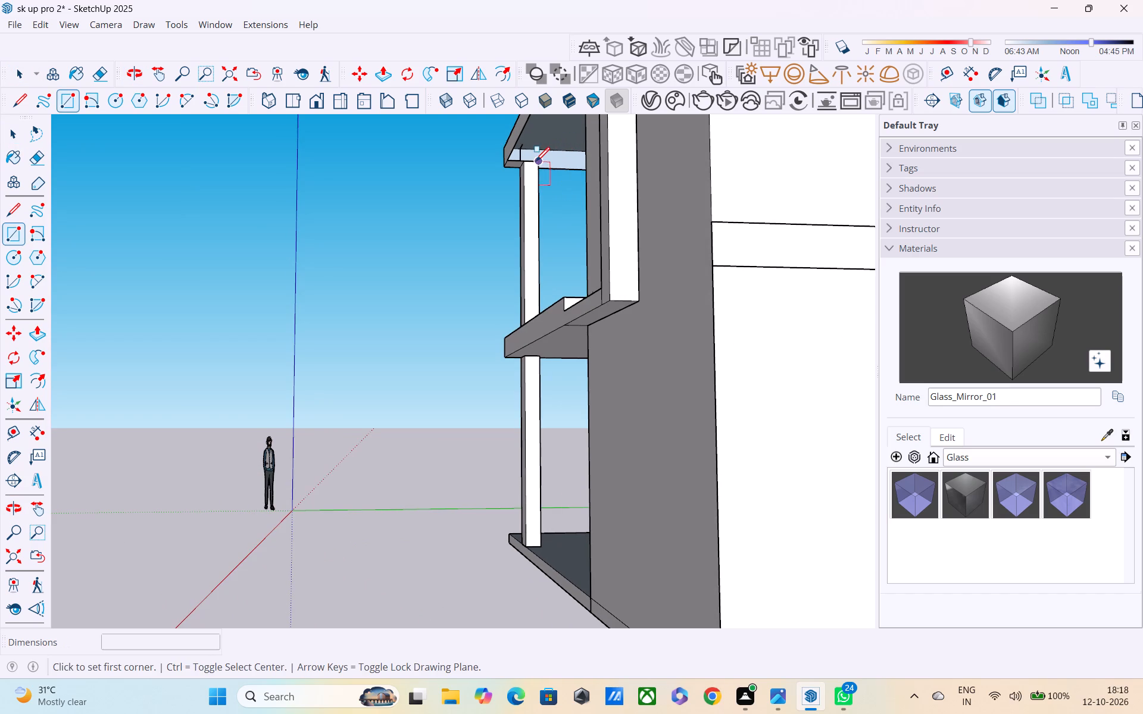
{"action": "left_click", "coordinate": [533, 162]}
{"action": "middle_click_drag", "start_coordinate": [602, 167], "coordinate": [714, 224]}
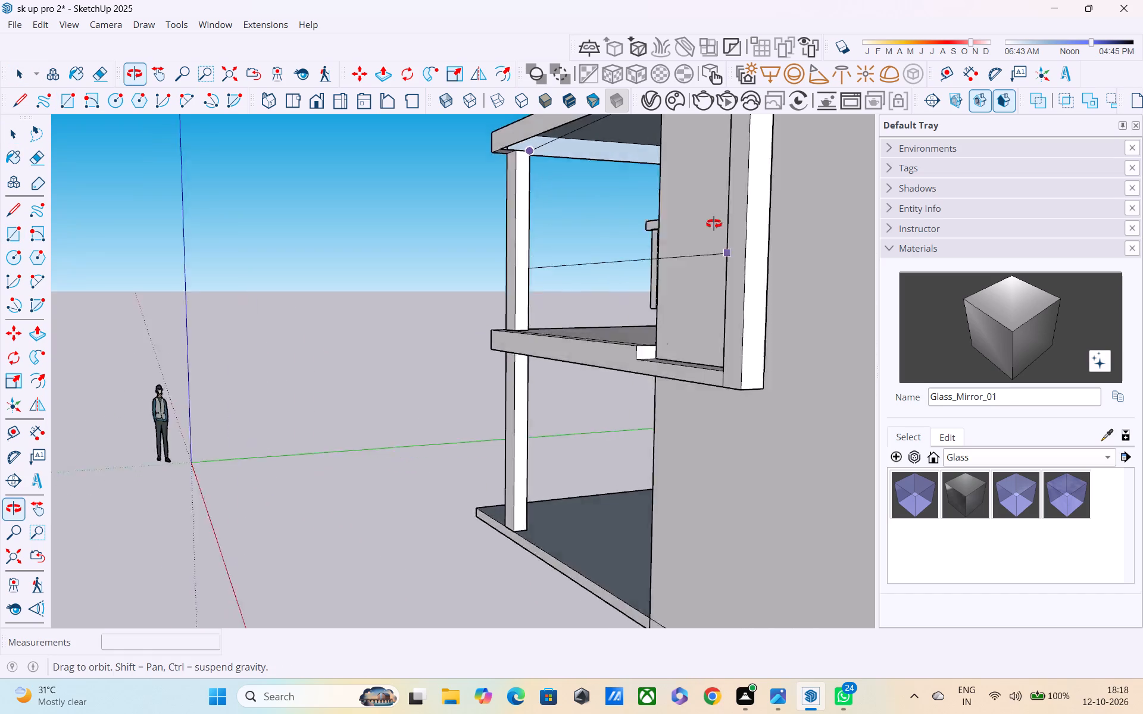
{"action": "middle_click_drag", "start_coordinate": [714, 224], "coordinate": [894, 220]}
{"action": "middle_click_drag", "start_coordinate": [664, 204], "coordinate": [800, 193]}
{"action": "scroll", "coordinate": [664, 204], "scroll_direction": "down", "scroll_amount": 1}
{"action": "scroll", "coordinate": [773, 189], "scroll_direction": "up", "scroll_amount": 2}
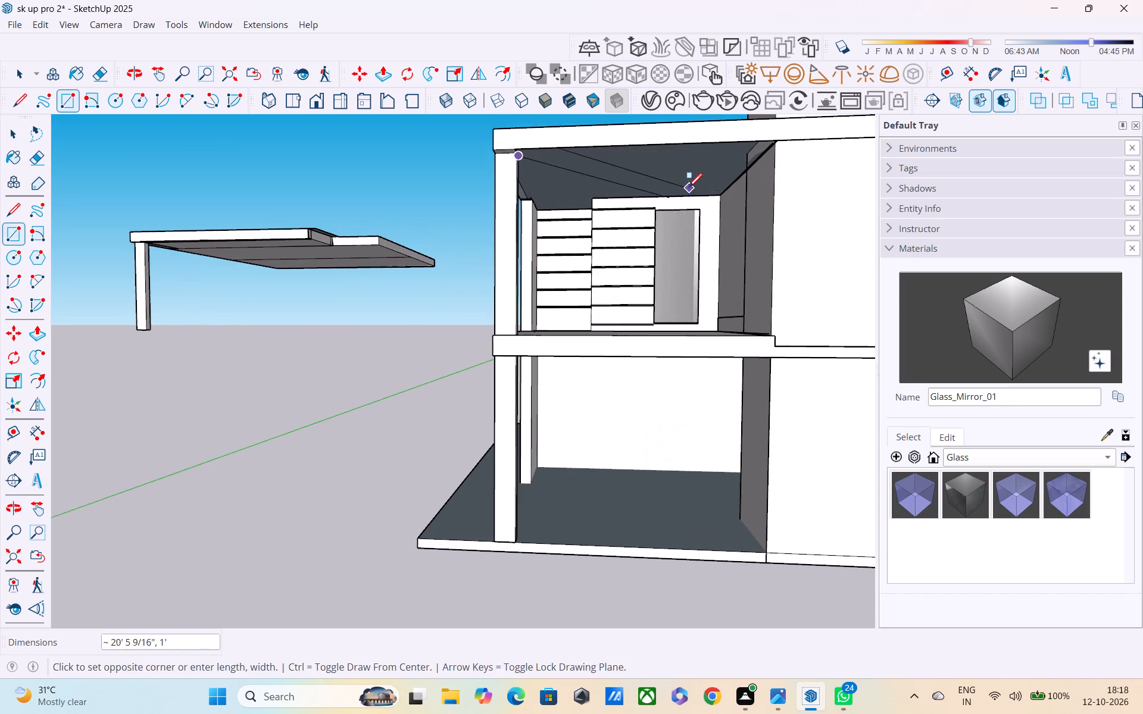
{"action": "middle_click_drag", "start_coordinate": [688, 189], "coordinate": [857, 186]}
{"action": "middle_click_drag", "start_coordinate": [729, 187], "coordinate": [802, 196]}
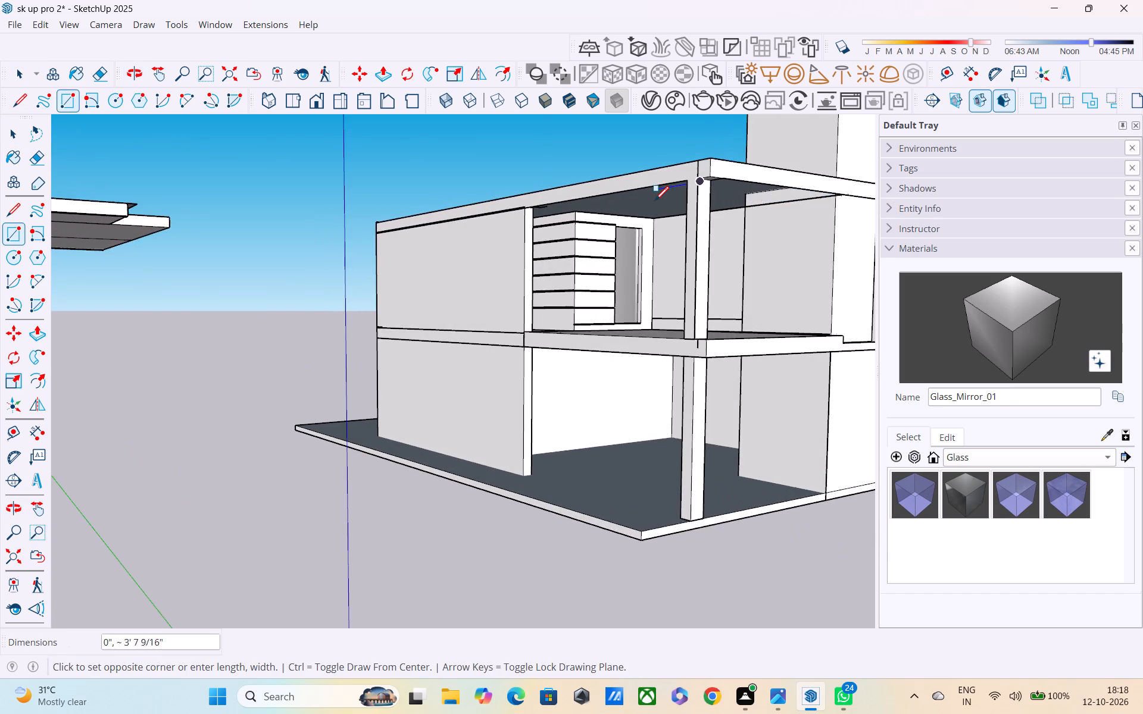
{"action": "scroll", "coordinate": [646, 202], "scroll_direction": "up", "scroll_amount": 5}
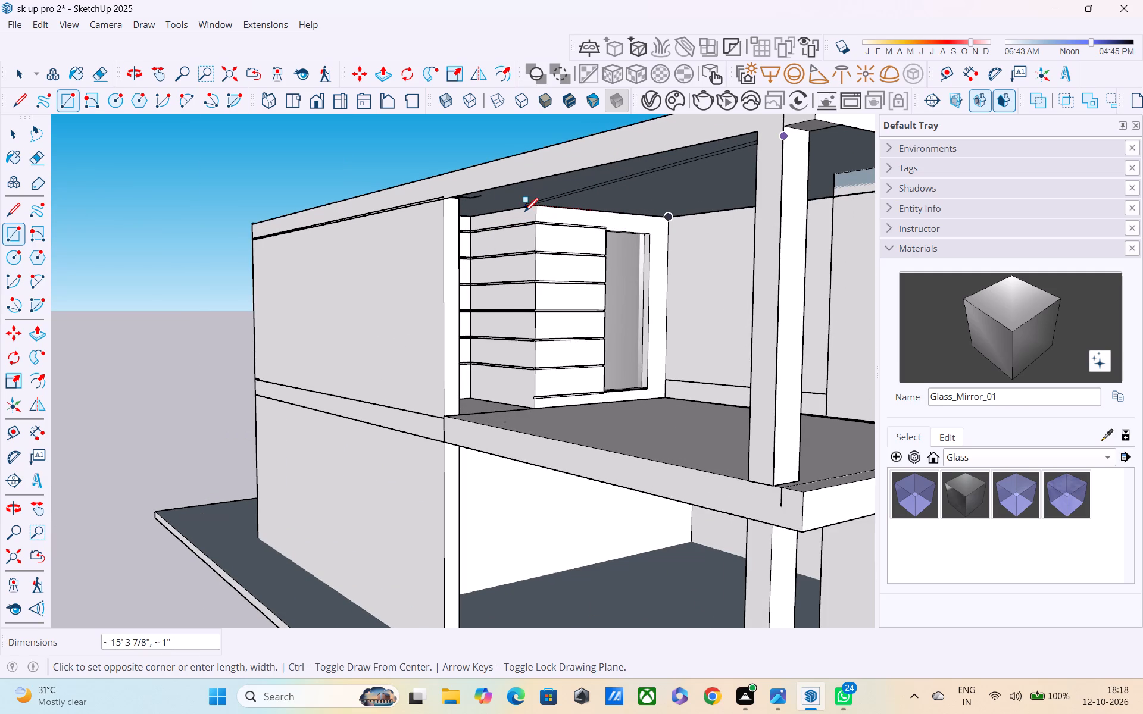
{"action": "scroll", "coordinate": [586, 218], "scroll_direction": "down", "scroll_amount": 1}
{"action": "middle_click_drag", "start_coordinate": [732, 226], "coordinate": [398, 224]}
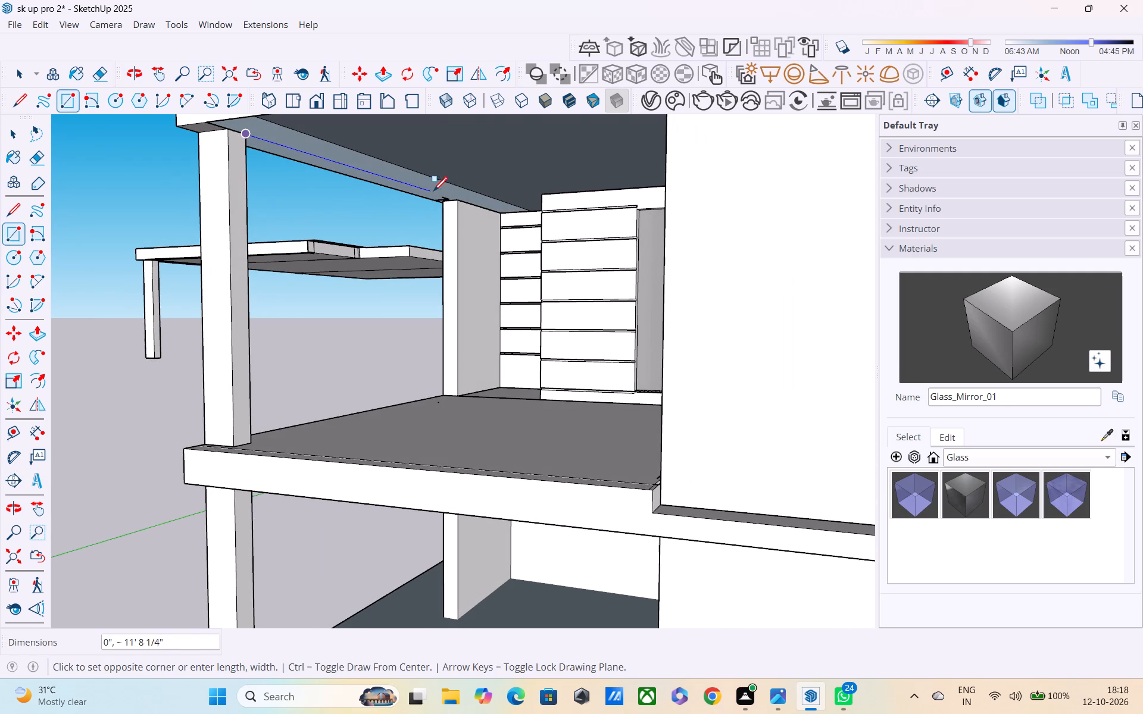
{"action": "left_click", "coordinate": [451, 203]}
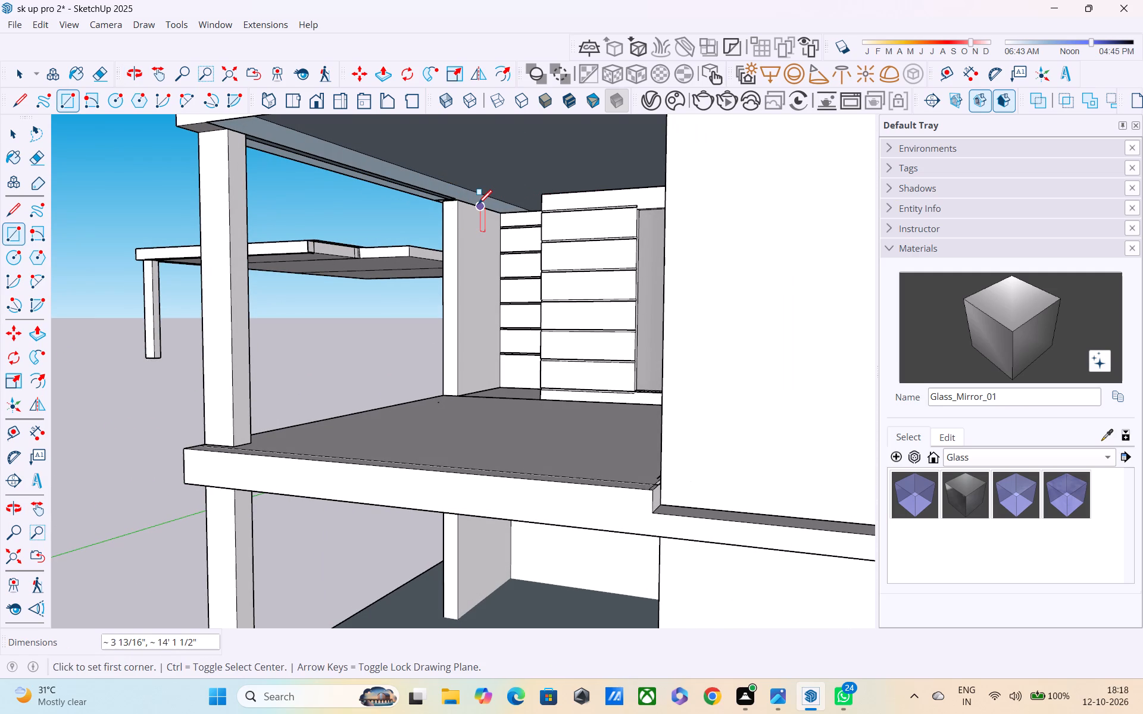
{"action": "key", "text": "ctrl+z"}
Draw a horizontal ceiling rectangle about 10' 5 7/8" by 13' 3 3/4" from the upper corner column's top to the room's far wall.
{"action": "scroll", "coordinate": [404, 195], "scroll_direction": "down", "scroll_amount": 2}
{"action": "scroll", "coordinate": [310, 192], "scroll_direction": "up", "scroll_amount": 3}
{"action": "scroll", "coordinate": [275, 130], "scroll_direction": "down", "scroll_amount": 4}
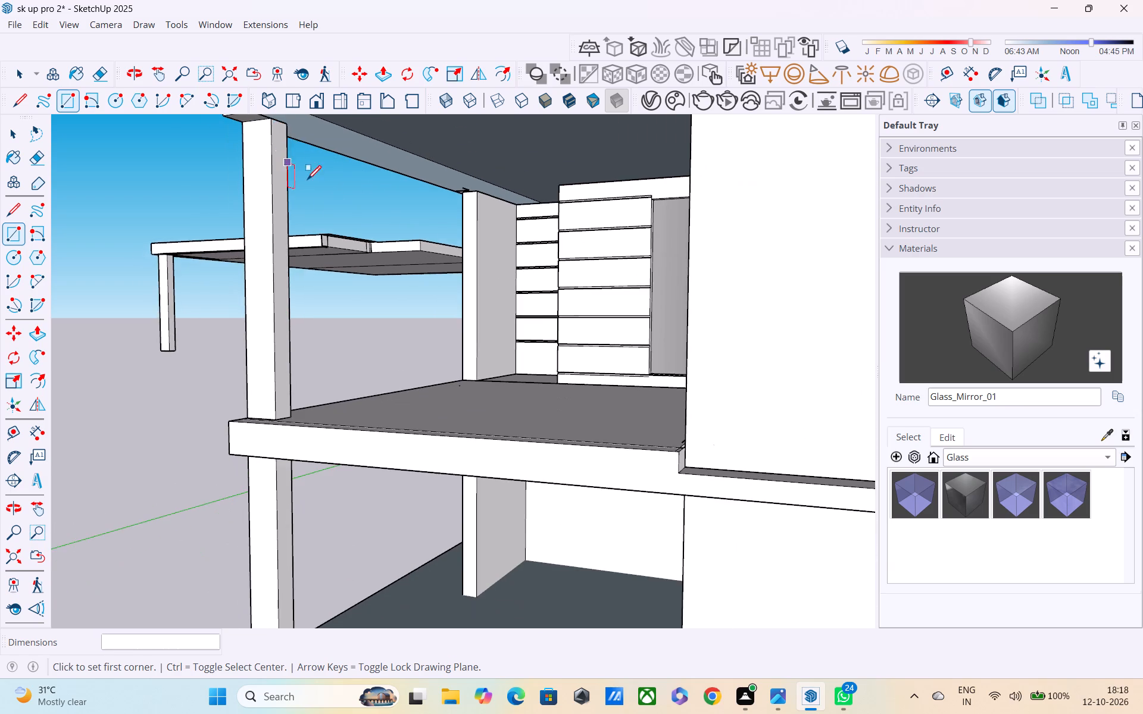
{"action": "middle_click_drag", "start_coordinate": [335, 201], "coordinate": [466, 221]}
{"action": "left_click", "coordinate": [435, 140]}
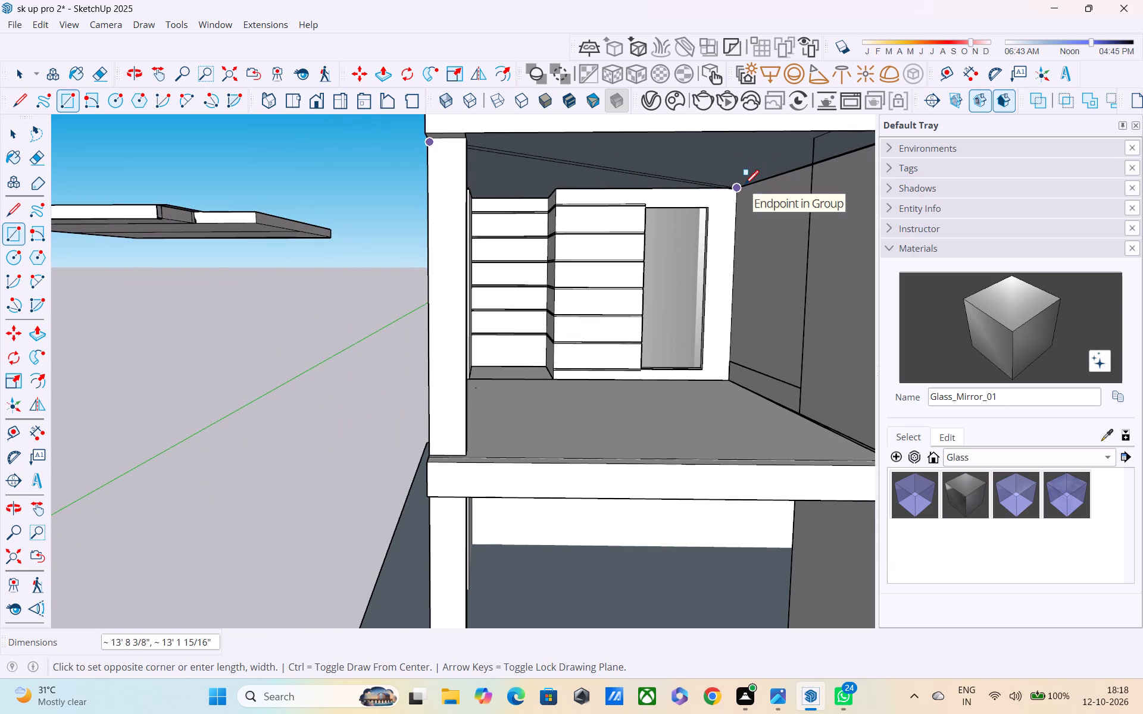
{"action": "left_click", "coordinate": [776, 181]}
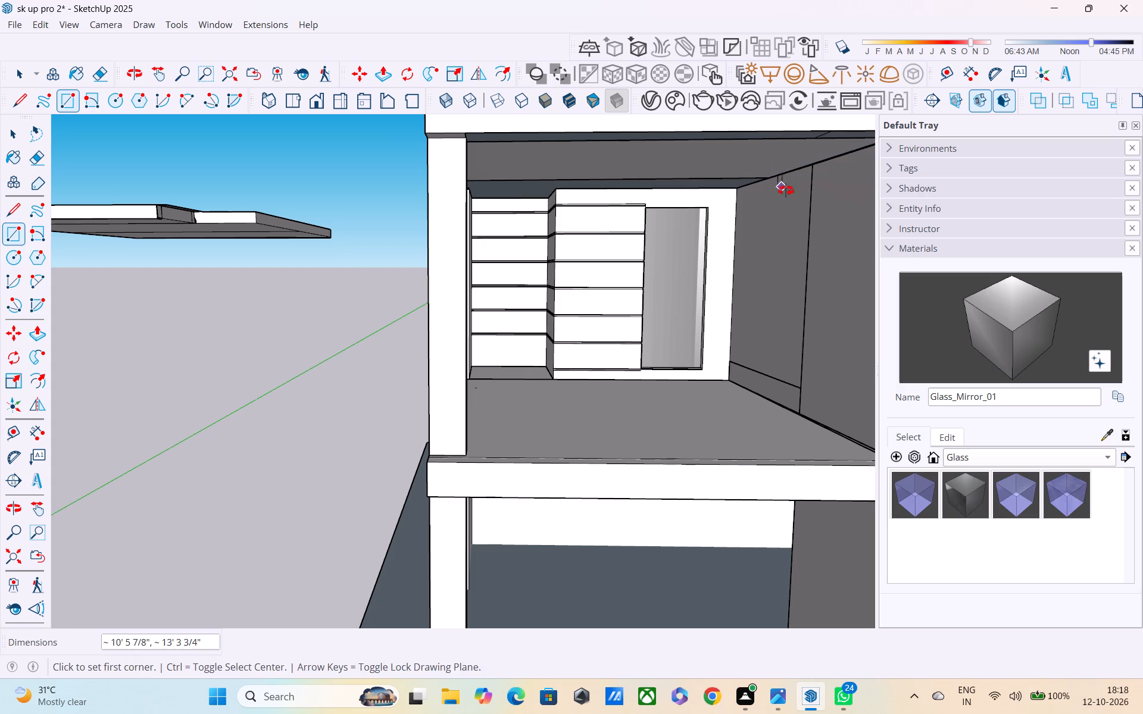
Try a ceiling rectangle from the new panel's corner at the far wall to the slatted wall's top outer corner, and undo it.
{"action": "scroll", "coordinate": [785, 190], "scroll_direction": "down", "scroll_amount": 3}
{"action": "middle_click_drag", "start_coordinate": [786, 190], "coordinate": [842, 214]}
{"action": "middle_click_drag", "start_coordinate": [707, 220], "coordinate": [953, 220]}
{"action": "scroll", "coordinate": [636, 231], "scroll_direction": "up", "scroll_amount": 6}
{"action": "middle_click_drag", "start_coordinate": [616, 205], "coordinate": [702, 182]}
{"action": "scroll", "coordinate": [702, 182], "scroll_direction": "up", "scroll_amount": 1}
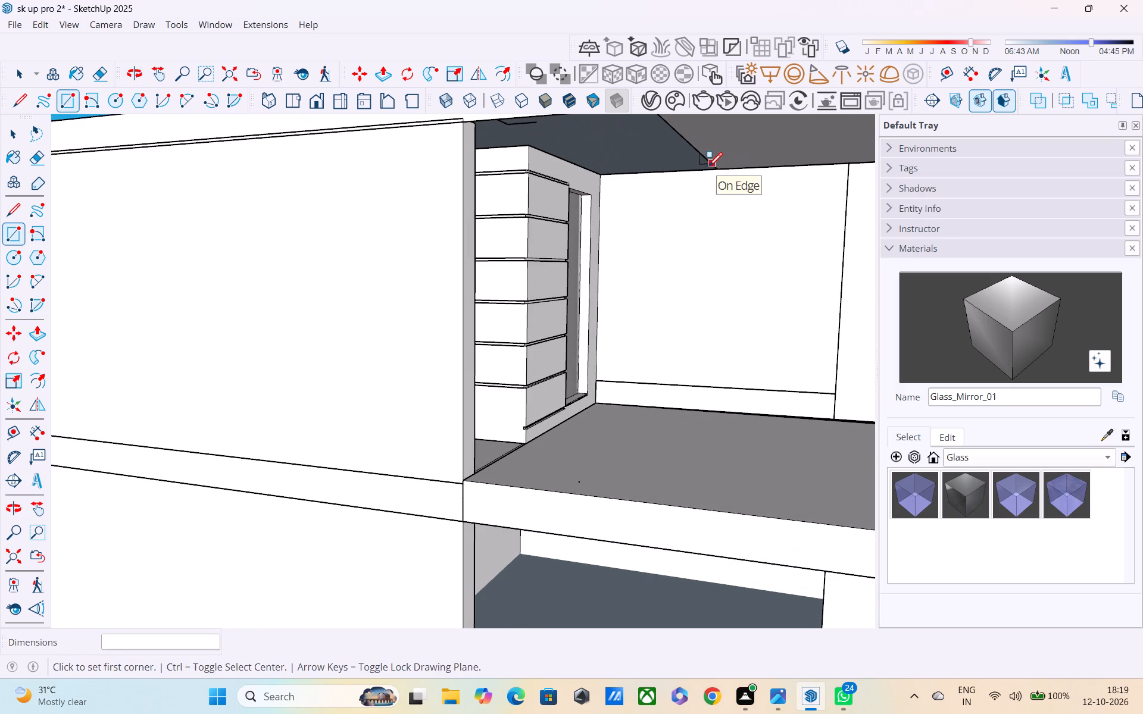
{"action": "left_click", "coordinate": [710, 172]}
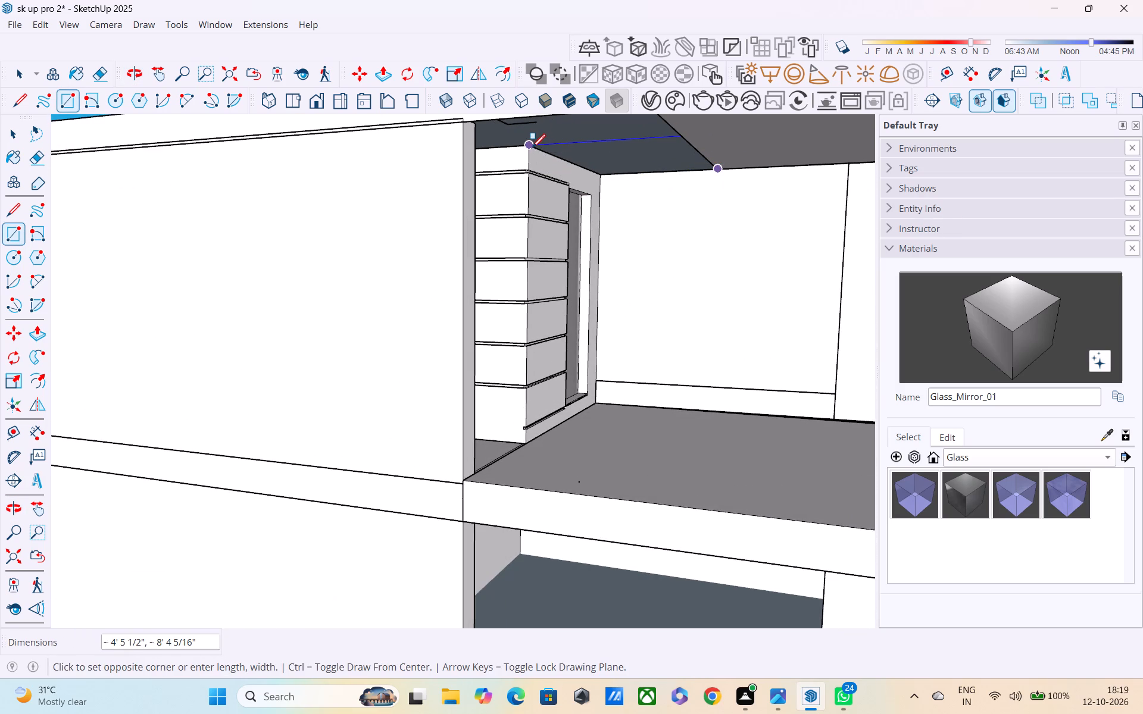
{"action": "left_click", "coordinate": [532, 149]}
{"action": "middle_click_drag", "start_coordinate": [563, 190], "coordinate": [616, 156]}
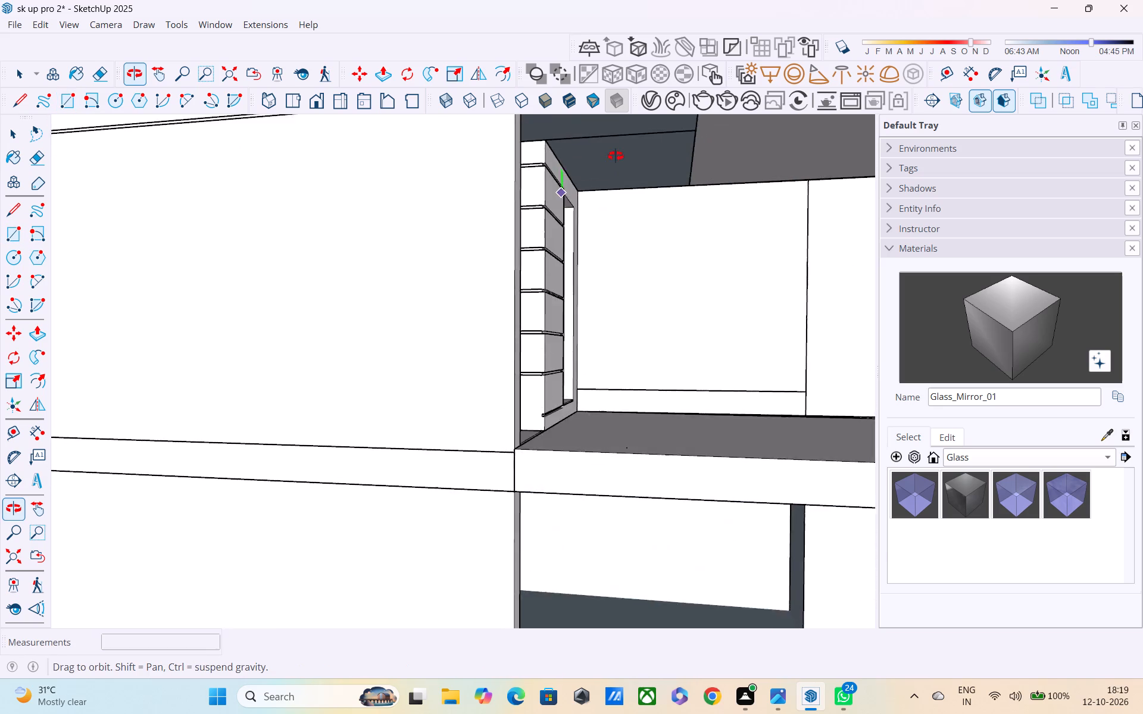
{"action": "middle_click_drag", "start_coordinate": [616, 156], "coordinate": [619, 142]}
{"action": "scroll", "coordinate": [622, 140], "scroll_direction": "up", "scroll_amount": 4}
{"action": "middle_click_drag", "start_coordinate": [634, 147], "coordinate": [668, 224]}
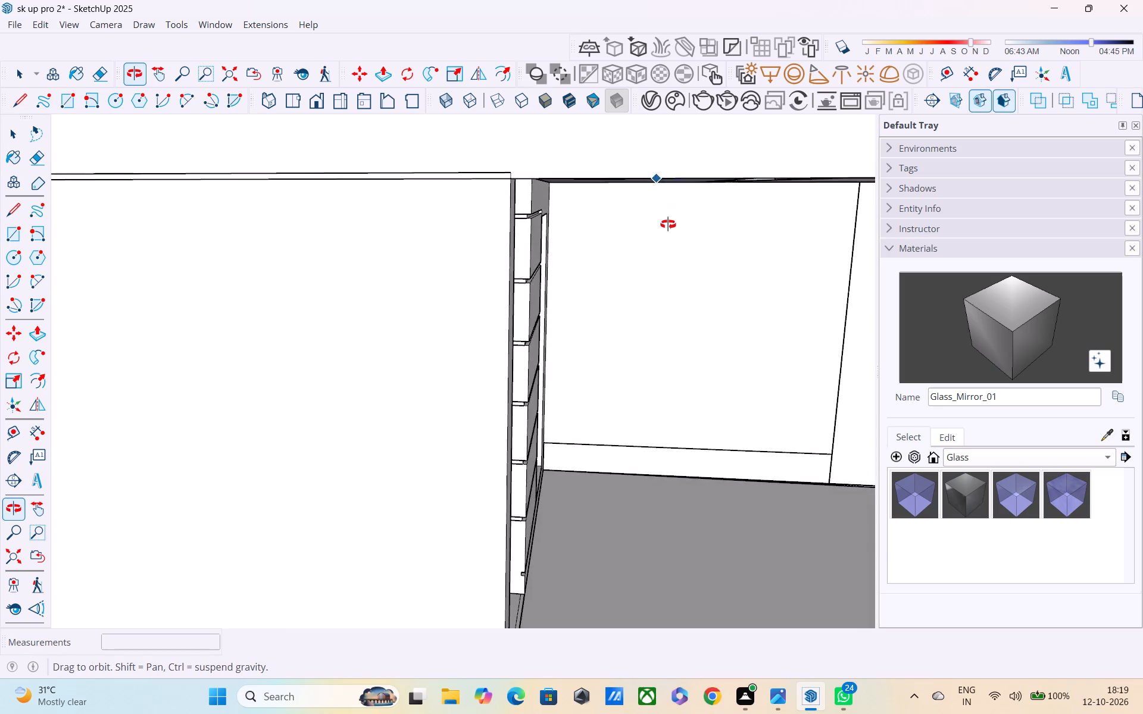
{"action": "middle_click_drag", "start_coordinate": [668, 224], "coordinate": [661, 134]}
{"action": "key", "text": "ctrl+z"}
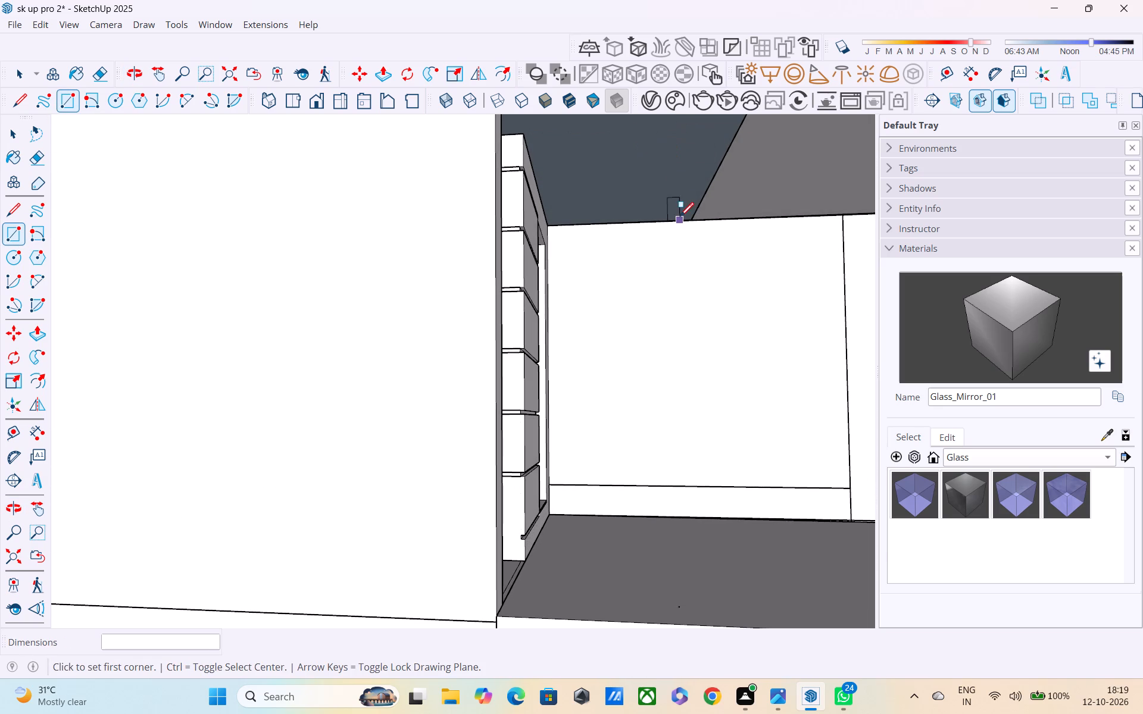
Draw a ceiling rectangle from the new panel's corner at the far wall to the slatted wall's top outer corner.
{"action": "left_click", "coordinate": [686, 221]}
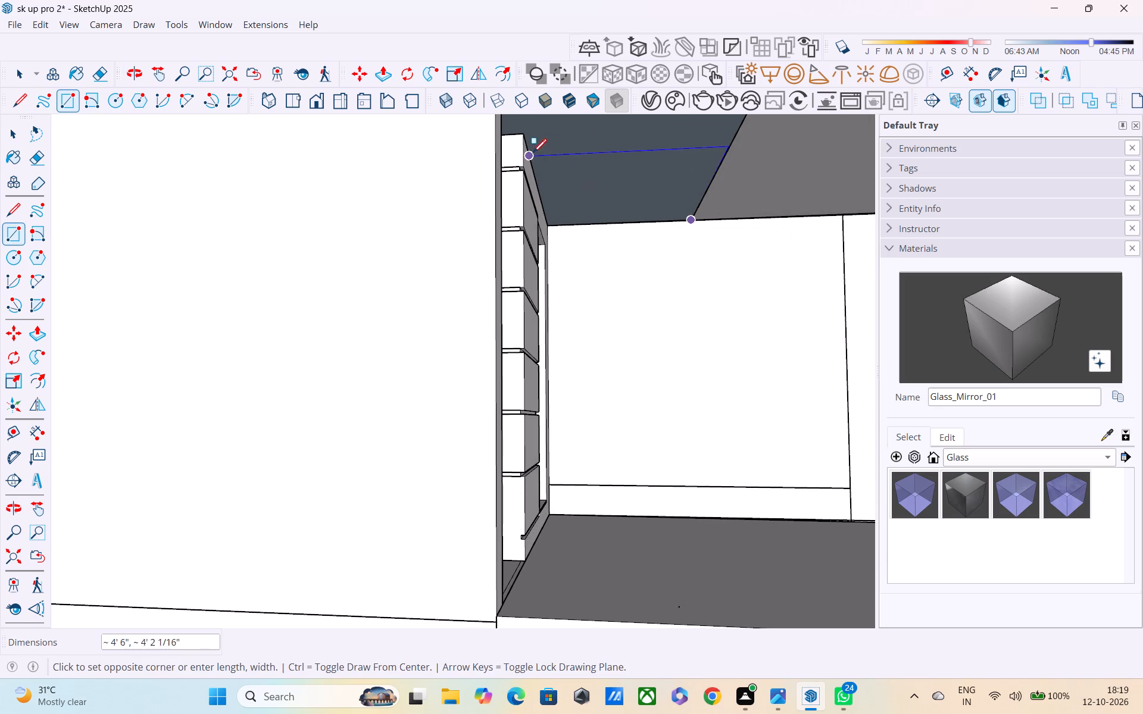
{"action": "left_click", "coordinate": [520, 139]}
Draw a ceiling rectangle about 4' 4 1/2" by 4' 9 5/8" from the slatted wall's top outer corner to the large panel's outer-edge corner.
{"action": "scroll", "coordinate": [546, 158], "scroll_direction": "down", "scroll_amount": 1}
{"action": "middle_click_drag", "start_coordinate": [576, 200], "coordinate": [594, 250]}
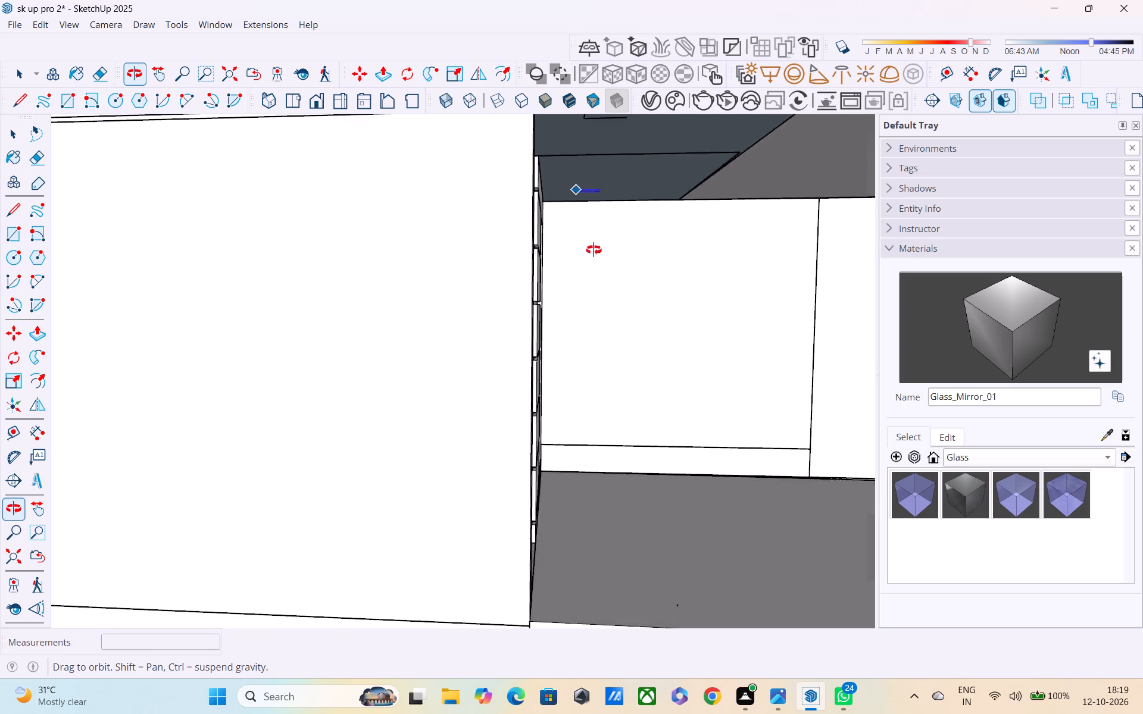
{"action": "middle_click_drag", "start_coordinate": [594, 250], "coordinate": [581, 300]}
{"action": "scroll", "coordinate": [626, 240], "scroll_direction": "down", "scroll_amount": 2}
{"action": "middle_click_drag", "start_coordinate": [629, 251], "coordinate": [525, 150]}
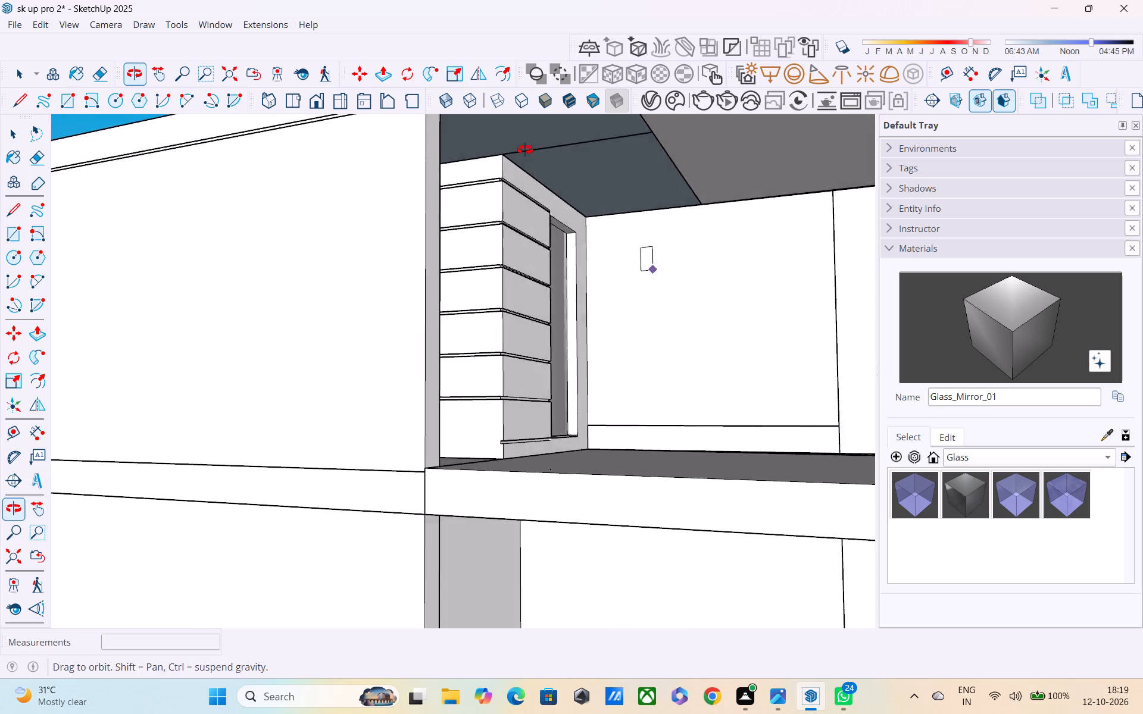
{"action": "middle_click_drag", "start_coordinate": [525, 150], "coordinate": [437, 149]}
{"action": "scroll", "coordinate": [436, 149], "scroll_direction": "up", "scroll_amount": 2}
{"action": "scroll", "coordinate": [436, 170], "scroll_direction": "down", "scroll_amount": 6}
{"action": "left_click", "coordinate": [446, 162]}
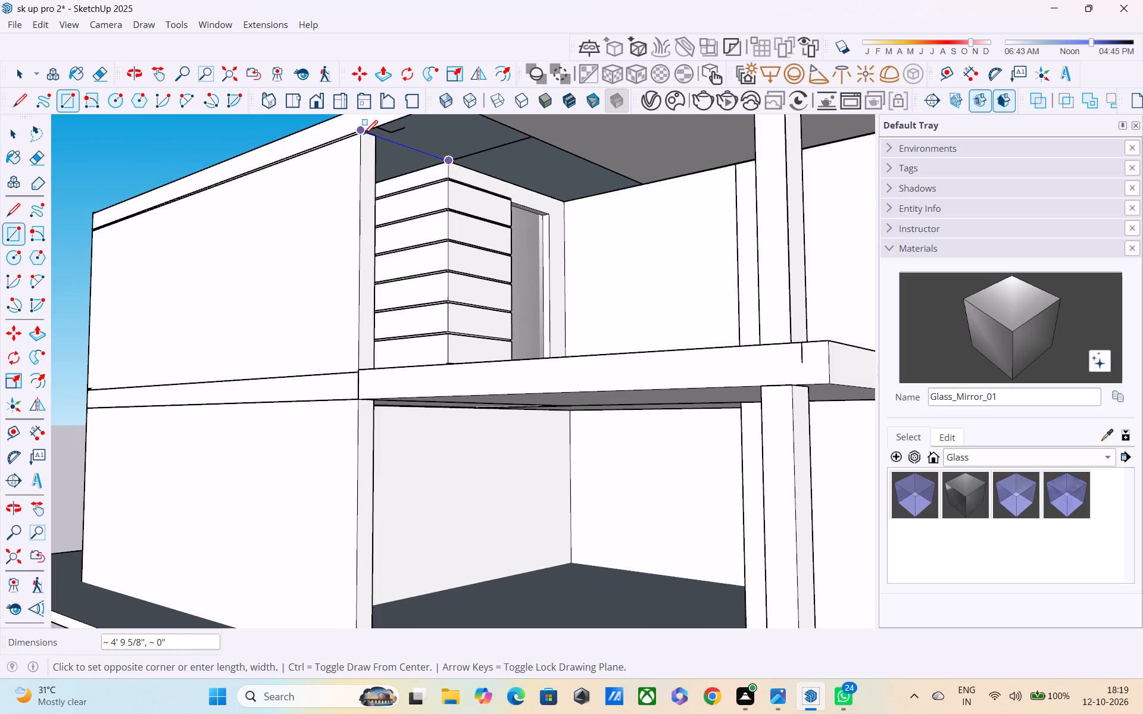
{"action": "middle_click_drag", "start_coordinate": [463, 134], "coordinate": [481, 176]}
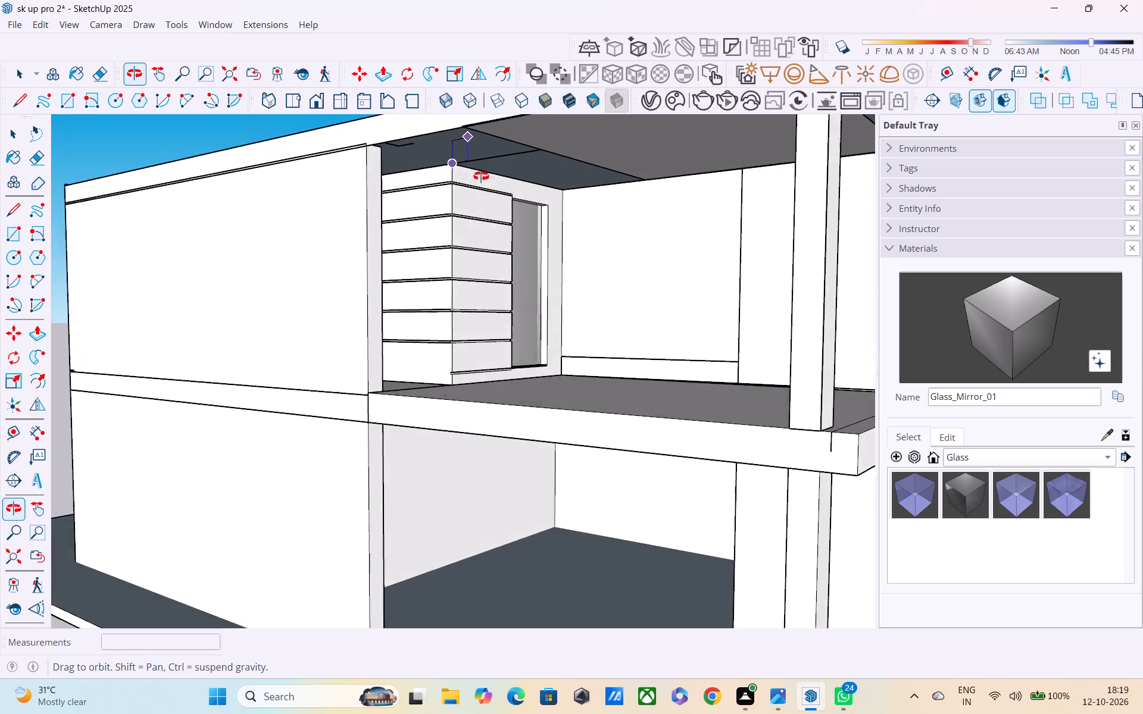
{"action": "middle_click_drag", "start_coordinate": [481, 176], "coordinate": [486, 177]}
{"action": "left_click", "coordinate": [457, 132]}
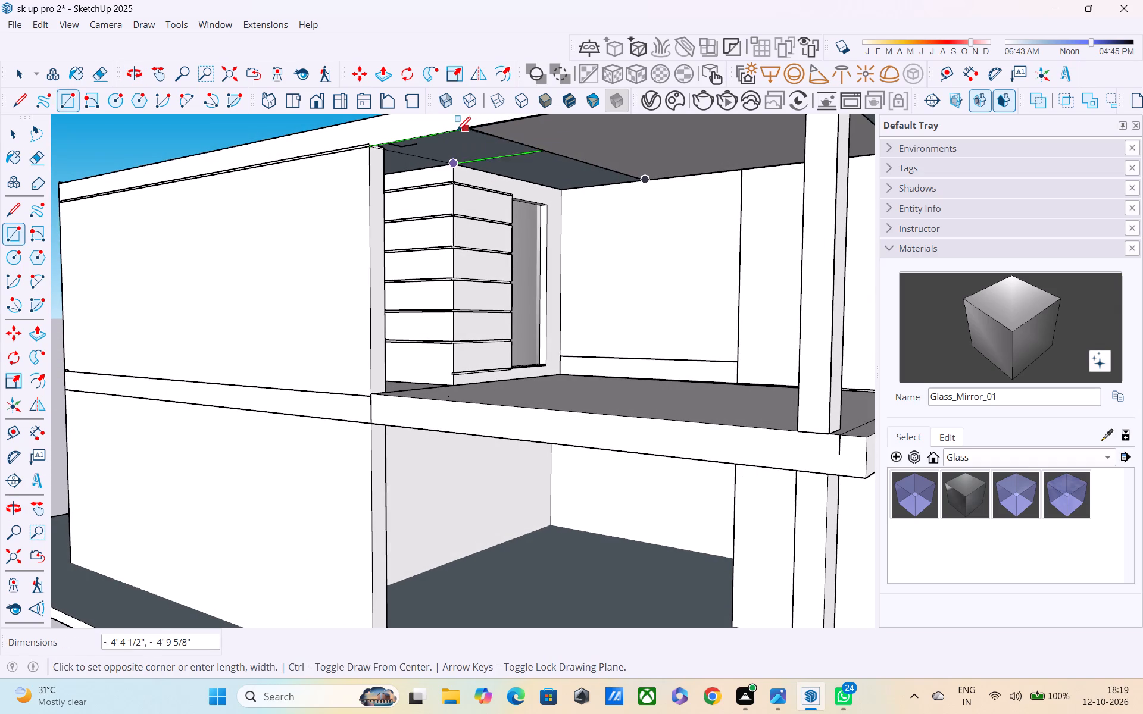
Draw a ceiling rectangle about 4' 5/8" by 5' 1 11/16" over the slatted recess, from the side wall's top corner to the opposite back corner.
{"action": "middle_click_drag", "start_coordinate": [483, 181], "coordinate": [214, 208]}
{"action": "scroll", "coordinate": [341, 184], "scroll_direction": "up", "scroll_amount": 1}
{"action": "scroll", "coordinate": [393, 169], "scroll_direction": "up", "scroll_amount": 5}
{"action": "middle_click_drag", "start_coordinate": [328, 190], "coordinate": [294, 137]}
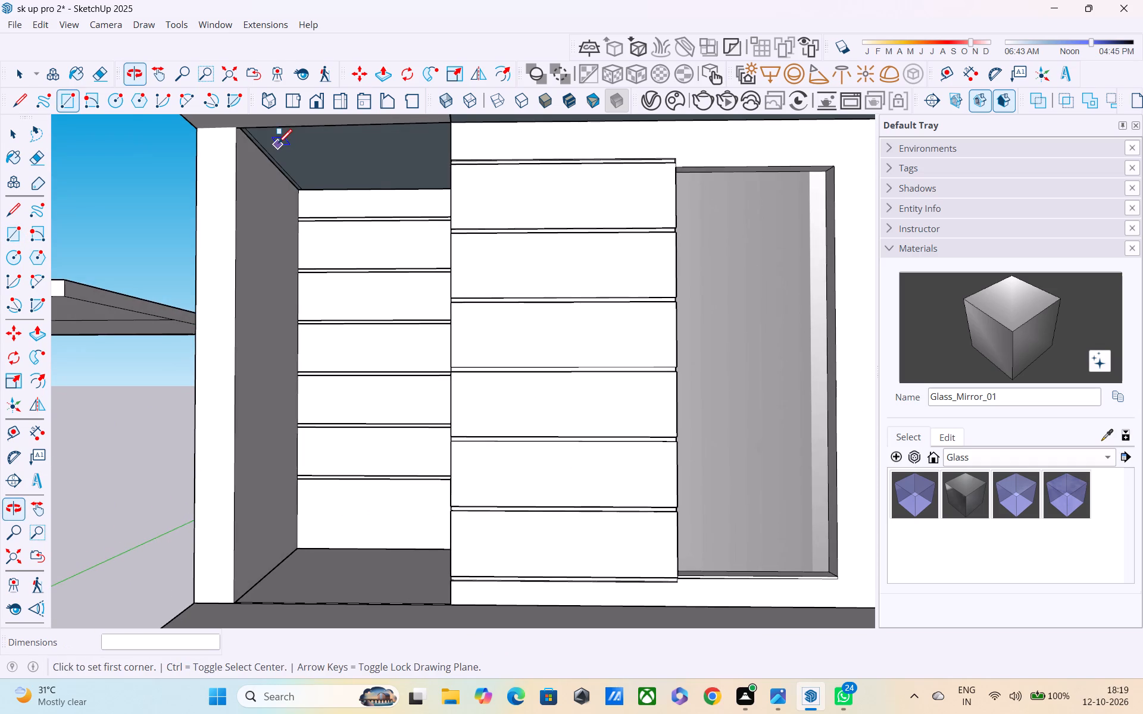
{"action": "left_click", "coordinate": [242, 130]}
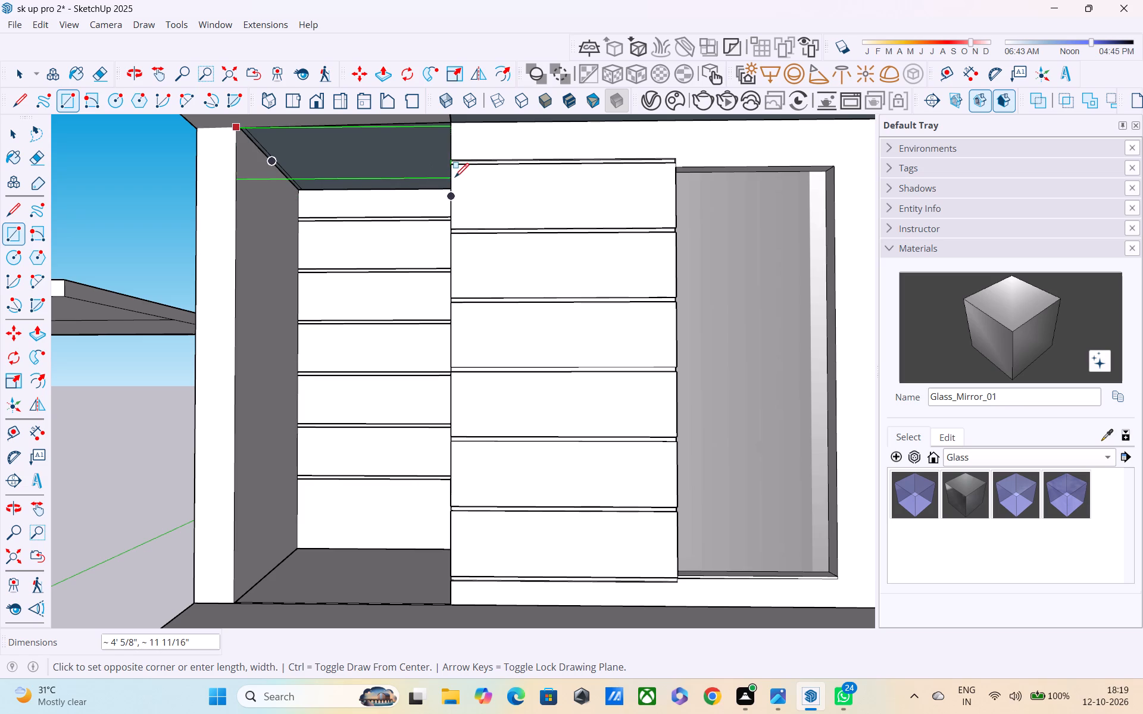
{"action": "middle_click_drag", "start_coordinate": [454, 181], "coordinate": [485, 226]}
{"action": "scroll", "coordinate": [458, 196], "scroll_direction": "up", "scroll_amount": 3}
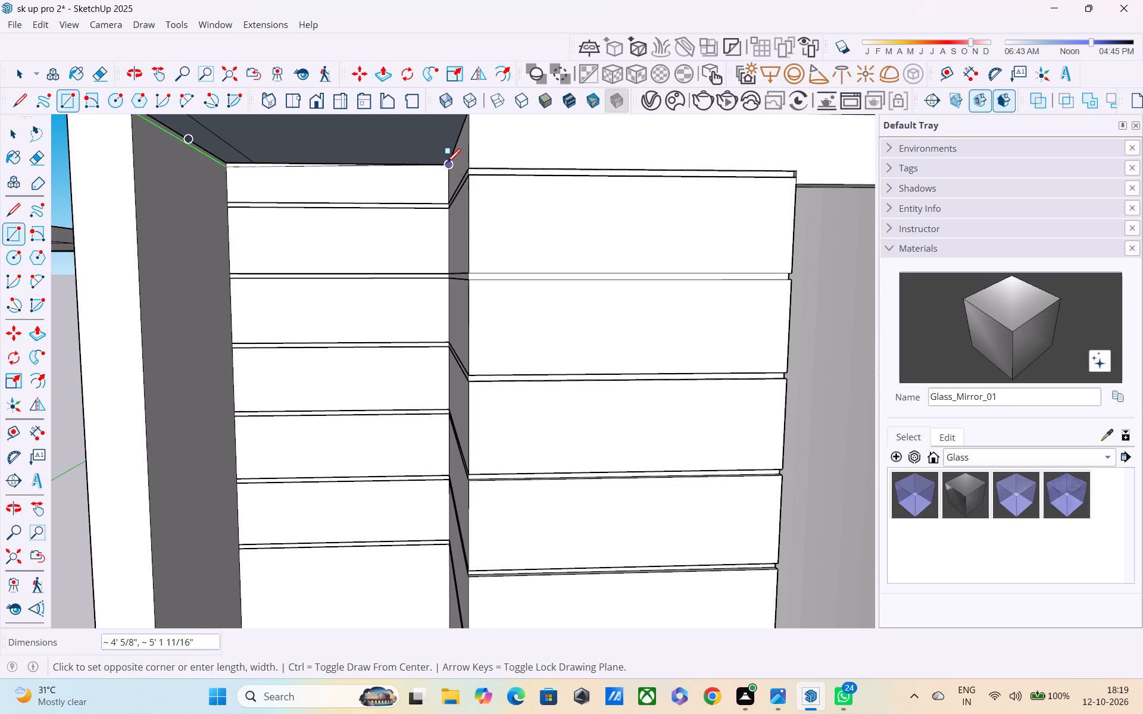
{"action": "scroll", "coordinate": [446, 164], "scroll_direction": "up", "scroll_amount": 4}
{"action": "left_click", "coordinate": [445, 164]}
{"action": "scroll", "coordinate": [445, 167], "scroll_direction": "down", "scroll_amount": 2}
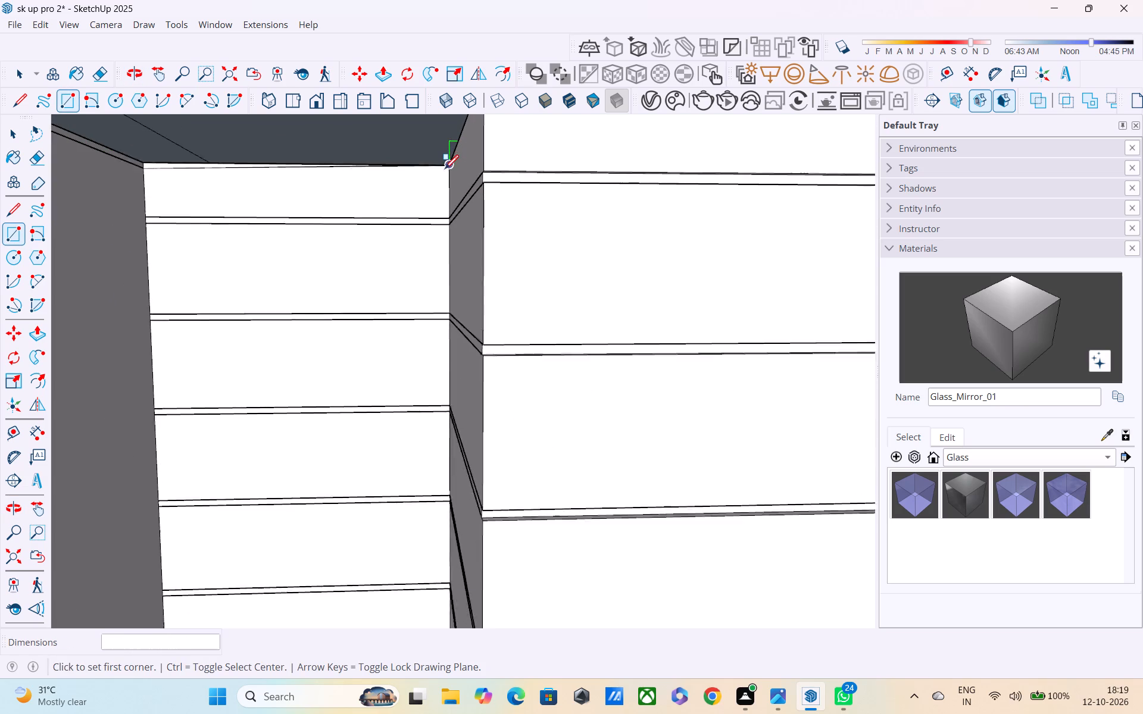
Undo the recess ceiling rectangle and redraw it from the back side-wall corner to the slatted wall's outer corner, about 5' 1 11/16" by 4' 5/8".
{"action": "scroll", "coordinate": [445, 170], "scroll_direction": "down", "scroll_amount": 1}
{"action": "key", "text": "ctrl+z"}
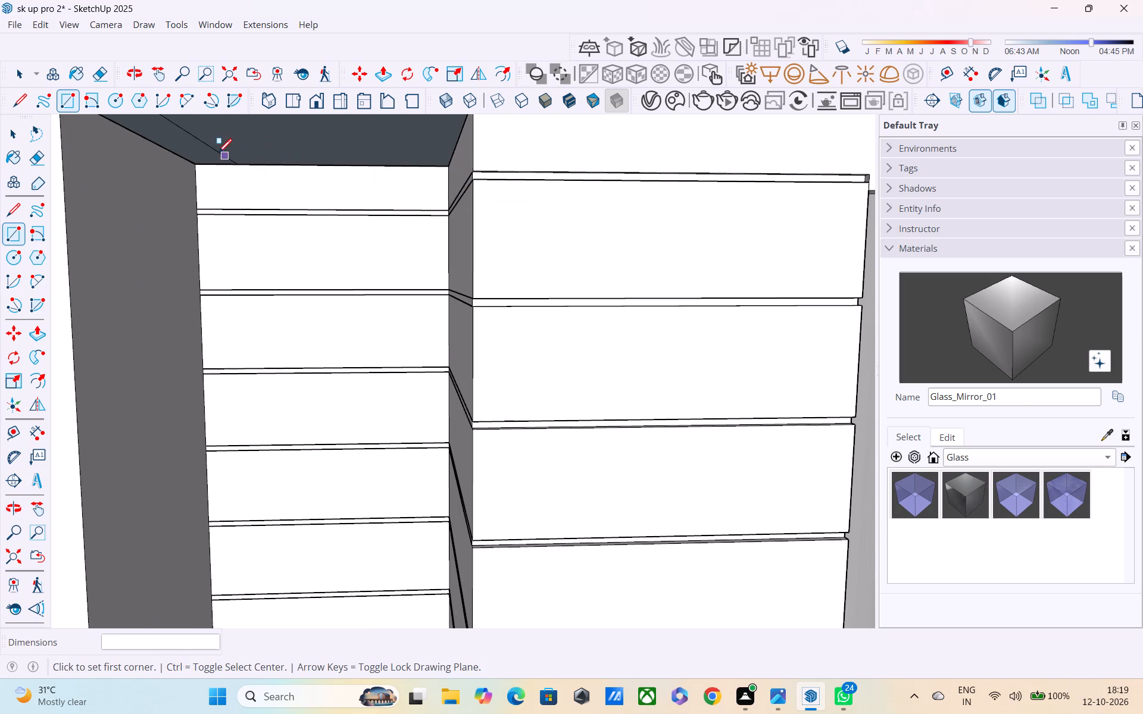
{"action": "left_click", "coordinate": [194, 163]}
{"action": "scroll", "coordinate": [313, 167], "scroll_direction": "down", "scroll_amount": 6}
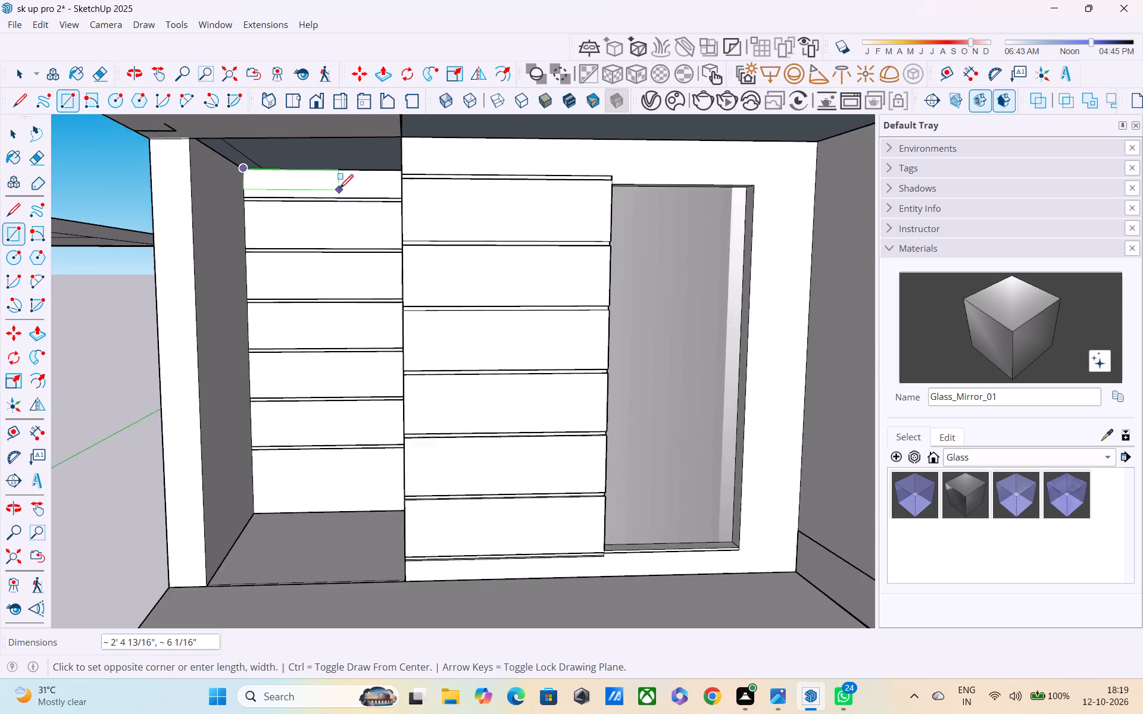
{"action": "scroll", "coordinate": [339, 190], "scroll_direction": "down", "scroll_amount": 1}
{"action": "middle_click_drag", "start_coordinate": [376, 160], "coordinate": [475, 181]}
{"action": "scroll", "coordinate": [464, 170], "scroll_direction": "up", "scroll_amount": 3}
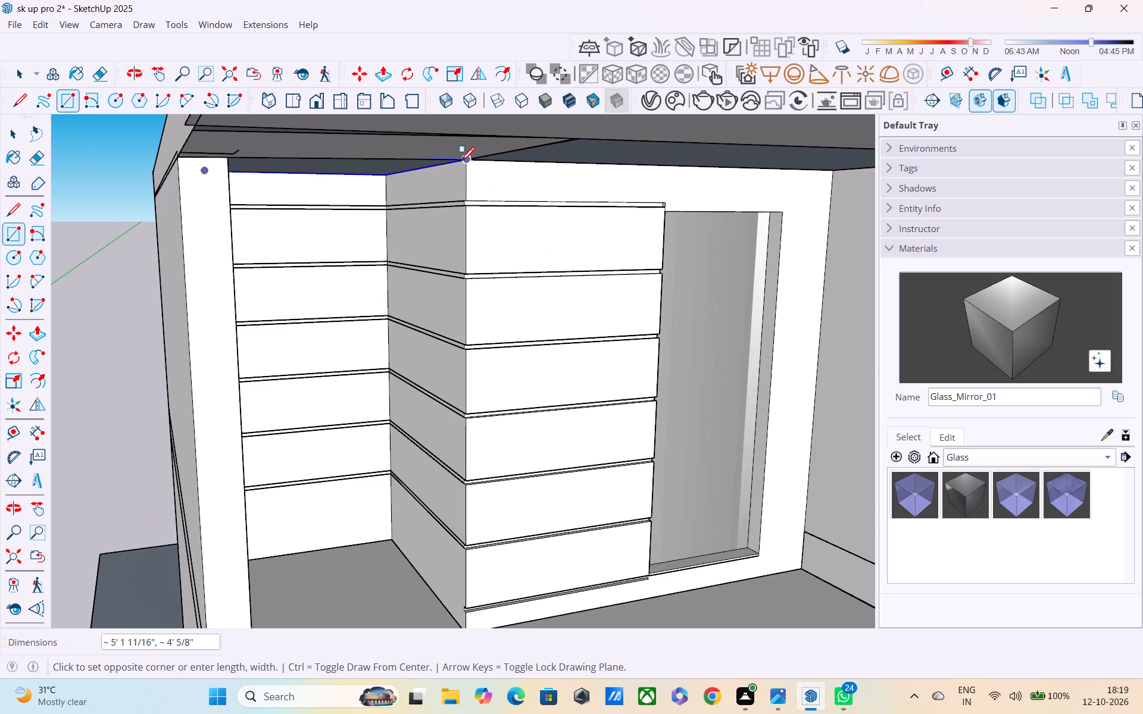
{"action": "left_click", "coordinate": [461, 162]}
Draw a ceiling rectangle about 8' 3 13/16" by 4' 5 1/2" from the small panel's inner corner to the slatted wall's top corner at the side wall.
{"action": "middle_click_drag", "start_coordinate": [462, 164], "coordinate": [635, 187]}
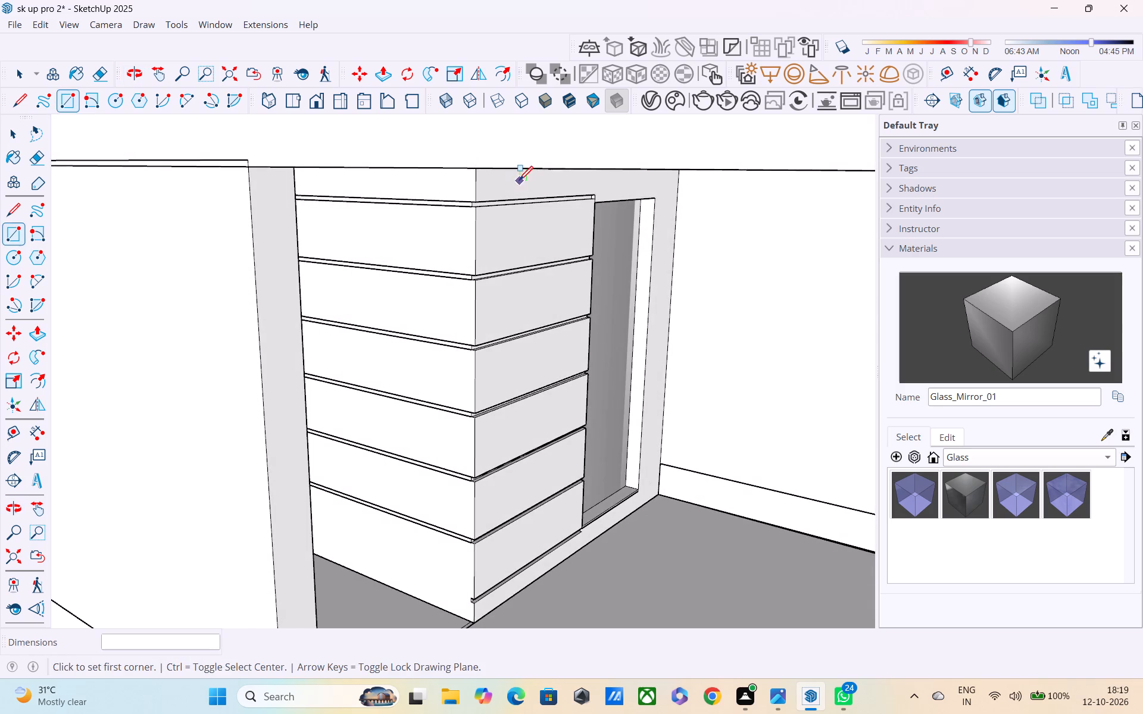
{"action": "scroll", "coordinate": [491, 195], "scroll_direction": "down", "scroll_amount": 1}
{"action": "middle_click_drag", "start_coordinate": [478, 217], "coordinate": [314, 129]}
{"action": "scroll", "coordinate": [473, 215], "scroll_direction": "up", "scroll_amount": 1}
{"action": "scroll", "coordinate": [312, 185], "scroll_direction": "up", "scroll_amount": 3}
{"action": "middle_click_drag", "start_coordinate": [356, 187], "coordinate": [342, 239]}
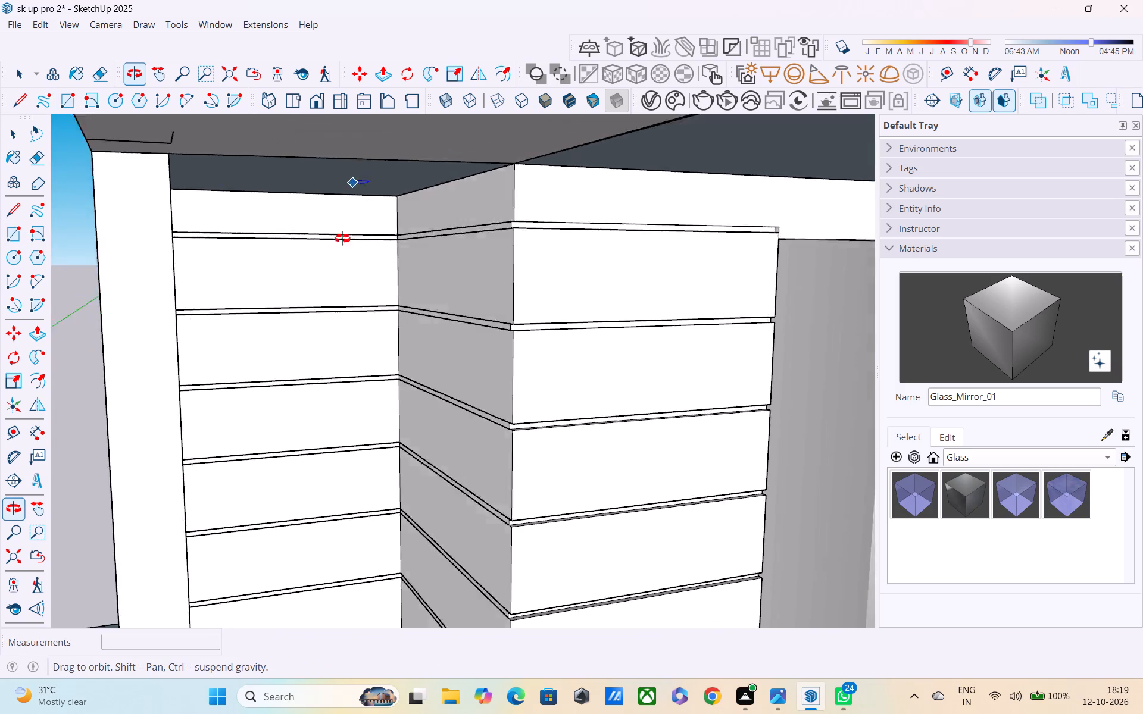
{"action": "middle_click_drag", "start_coordinate": [342, 239], "coordinate": [97, 280]}
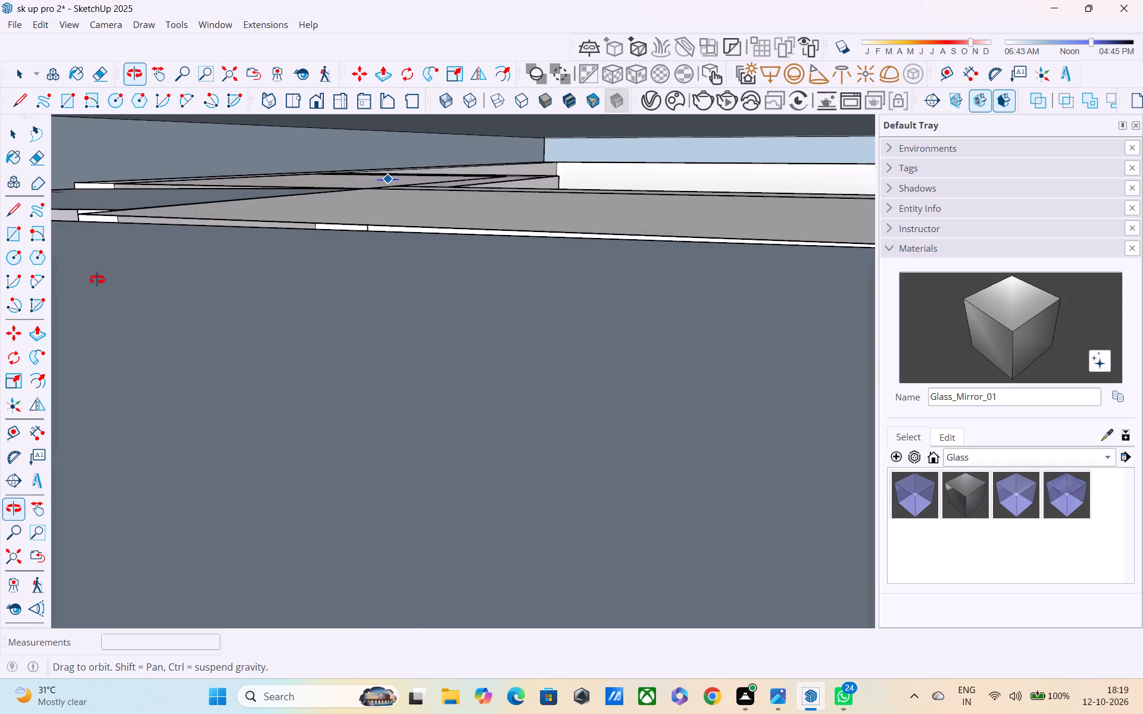
{"action": "middle_click_drag", "start_coordinate": [97, 280], "coordinate": [97, 275]}
{"action": "scroll", "coordinate": [97, 275], "scroll_direction": "up", "scroll_amount": 2}
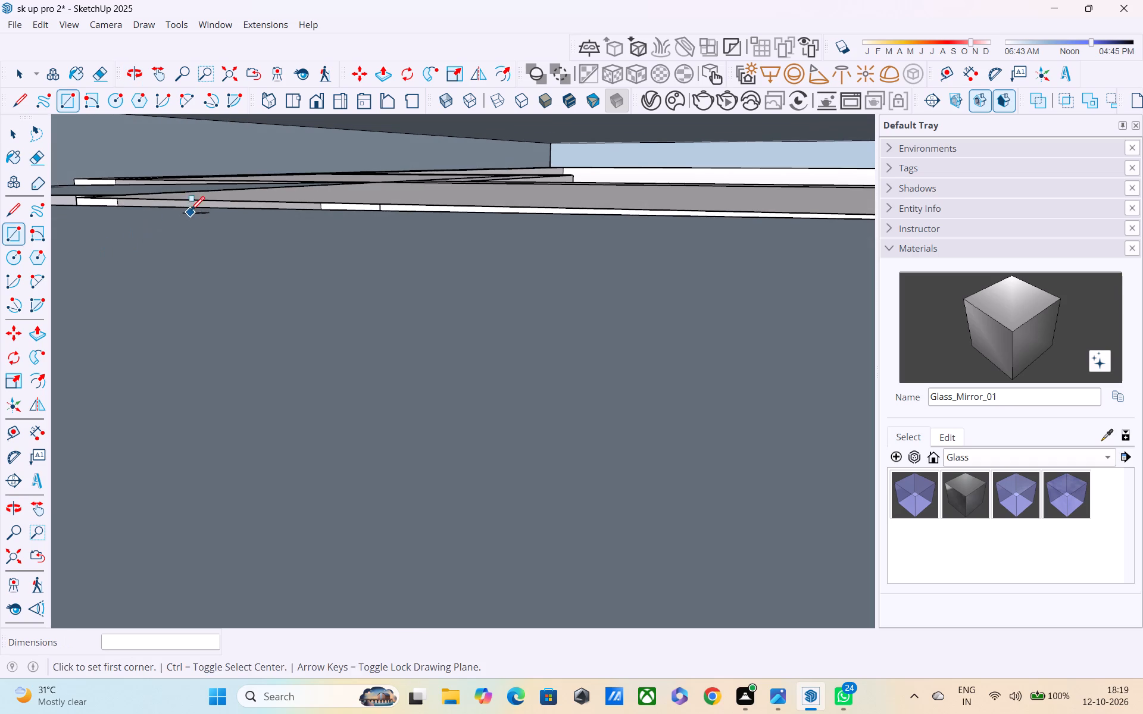
{"action": "middle_click_drag", "start_coordinate": [192, 223], "coordinate": [195, 248]}
{"action": "scroll", "coordinate": [196, 240], "scroll_direction": "down", "scroll_amount": 3}
{"action": "middle_click_drag", "start_coordinate": [201, 227], "coordinate": [207, 252]}
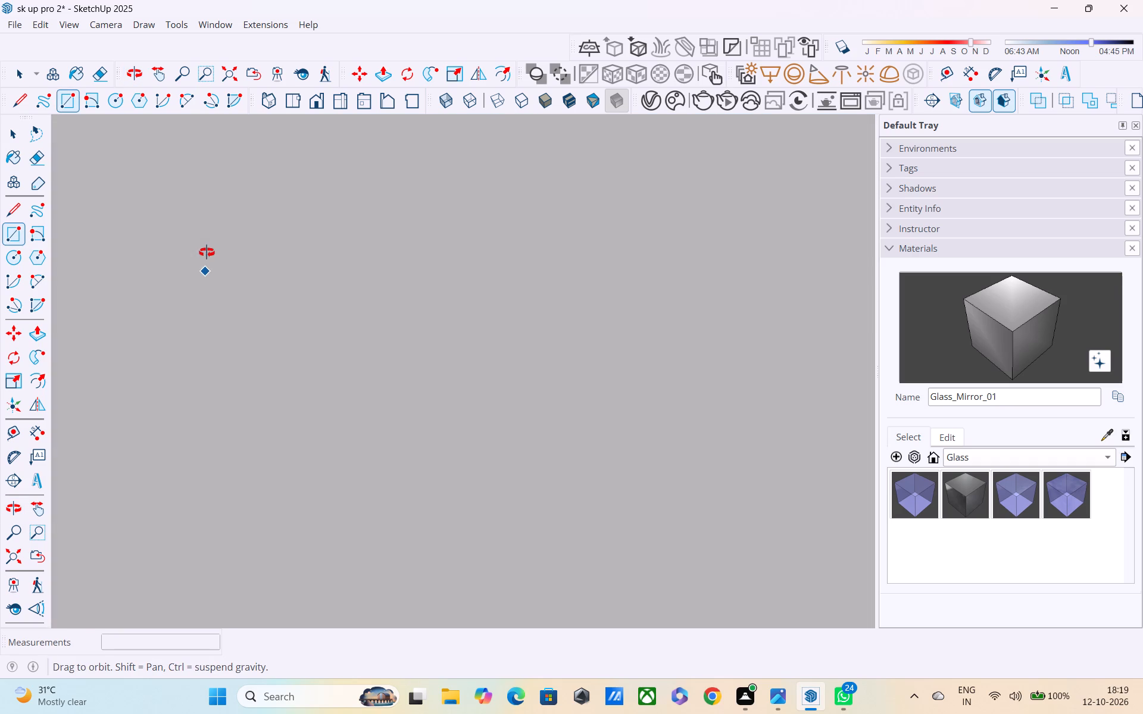
{"action": "middle_click_drag", "start_coordinate": [207, 252], "coordinate": [207, 215]}
{"action": "scroll", "coordinate": [207, 215], "scroll_direction": "up", "scroll_amount": 1}
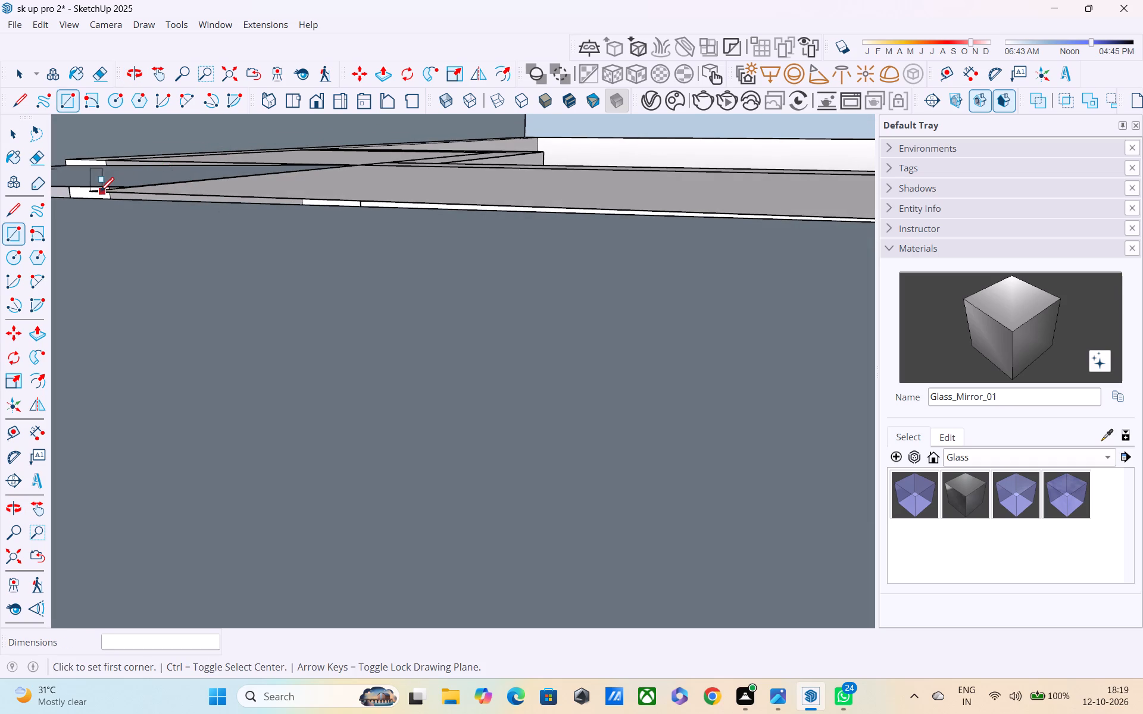
{"action": "scroll", "coordinate": [92, 193], "scroll_direction": "up", "scroll_amount": 5}
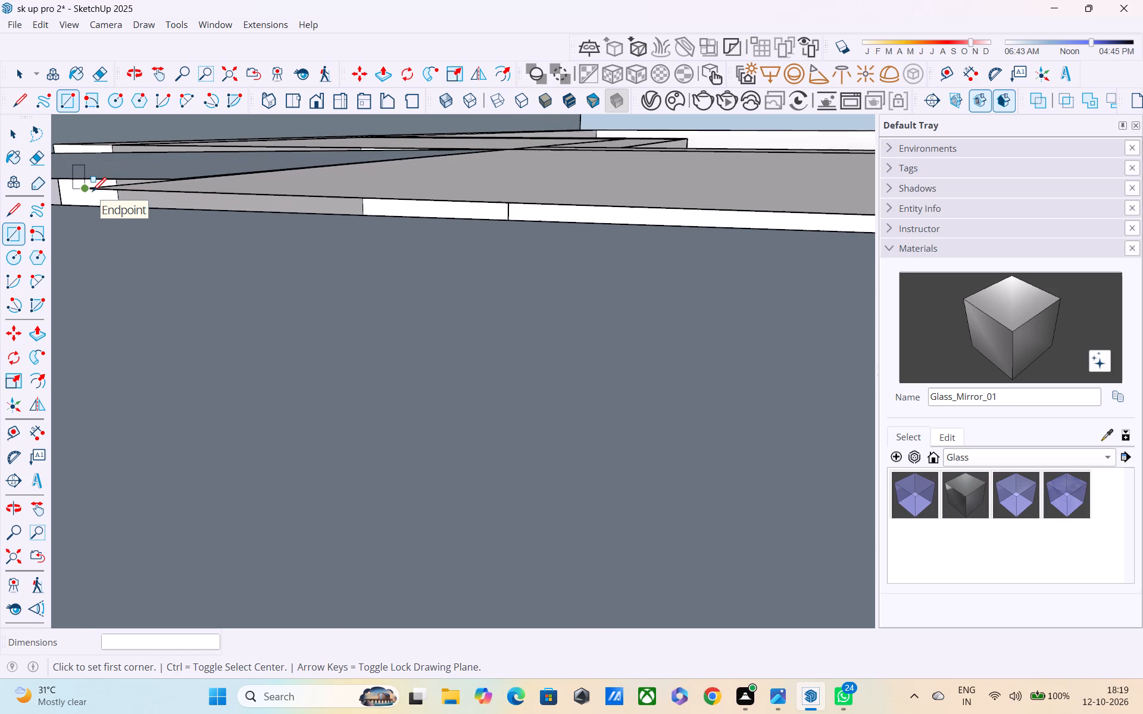
{"action": "middle_click_drag", "start_coordinate": [92, 193], "coordinate": [99, 206]}
{"action": "scroll", "coordinate": [120, 201], "scroll_direction": "up", "scroll_amount": 1}
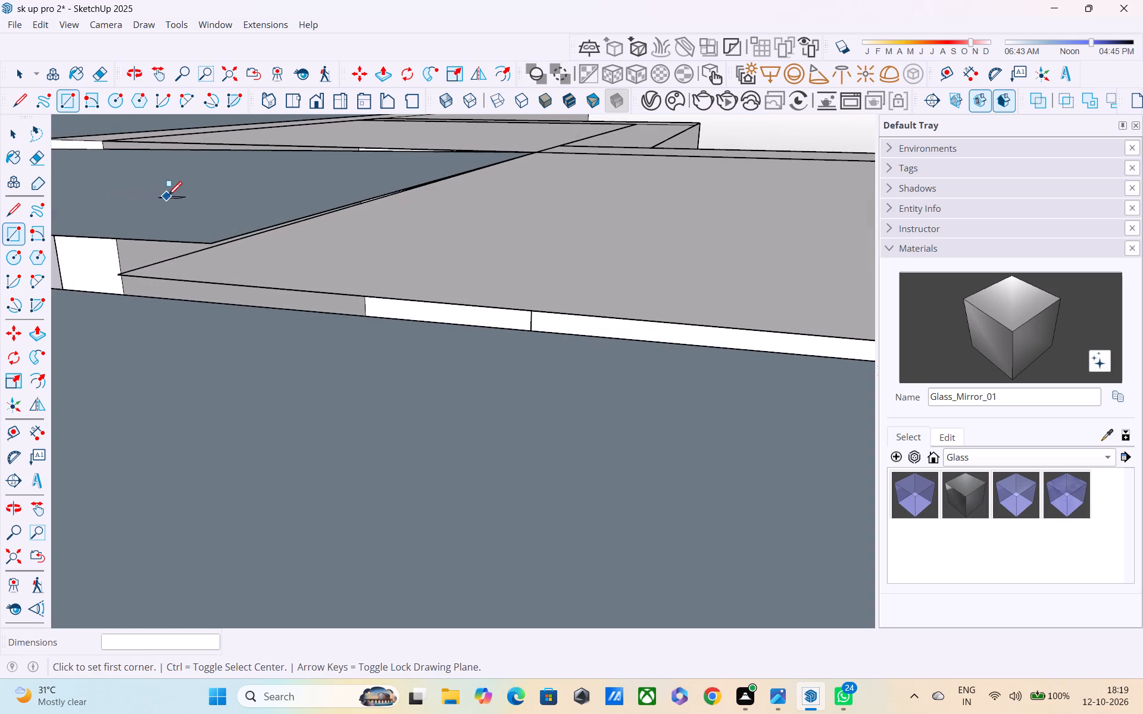
{"action": "left_click", "coordinate": [116, 272]}
{"action": "scroll", "coordinate": [309, 308], "scroll_direction": "down", "scroll_amount": 1}
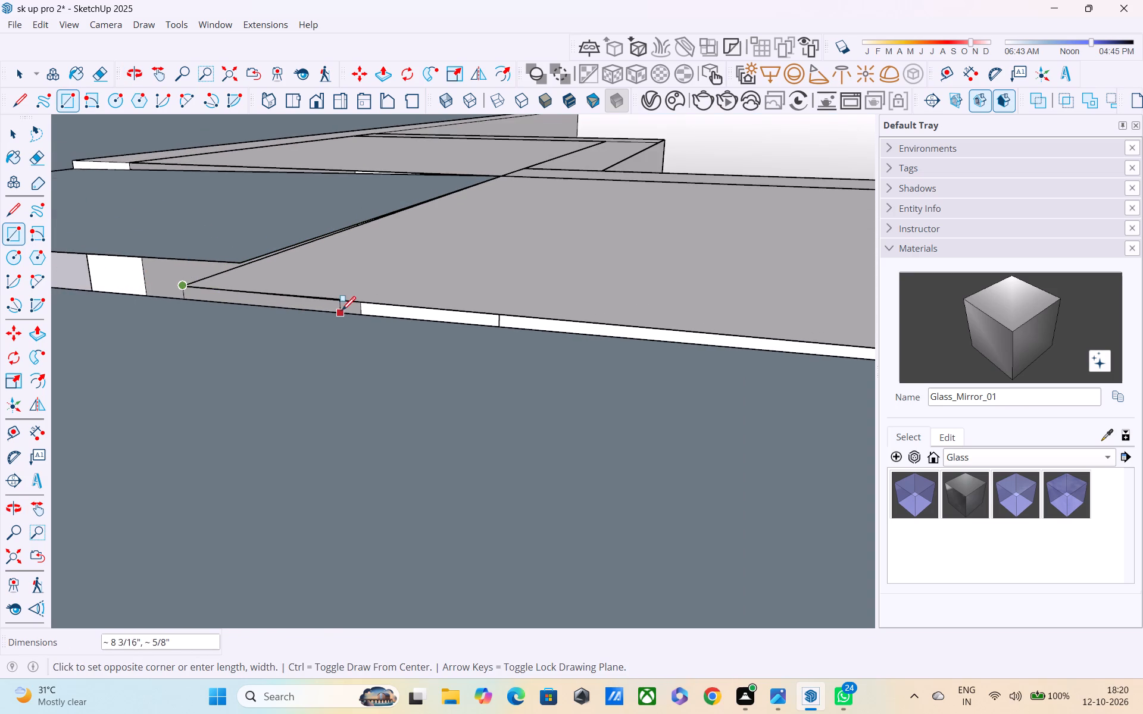
{"action": "scroll", "coordinate": [345, 312], "scroll_direction": "down", "scroll_amount": 3}
{"action": "scroll", "coordinate": [385, 312], "scroll_direction": "up", "scroll_amount": 7}
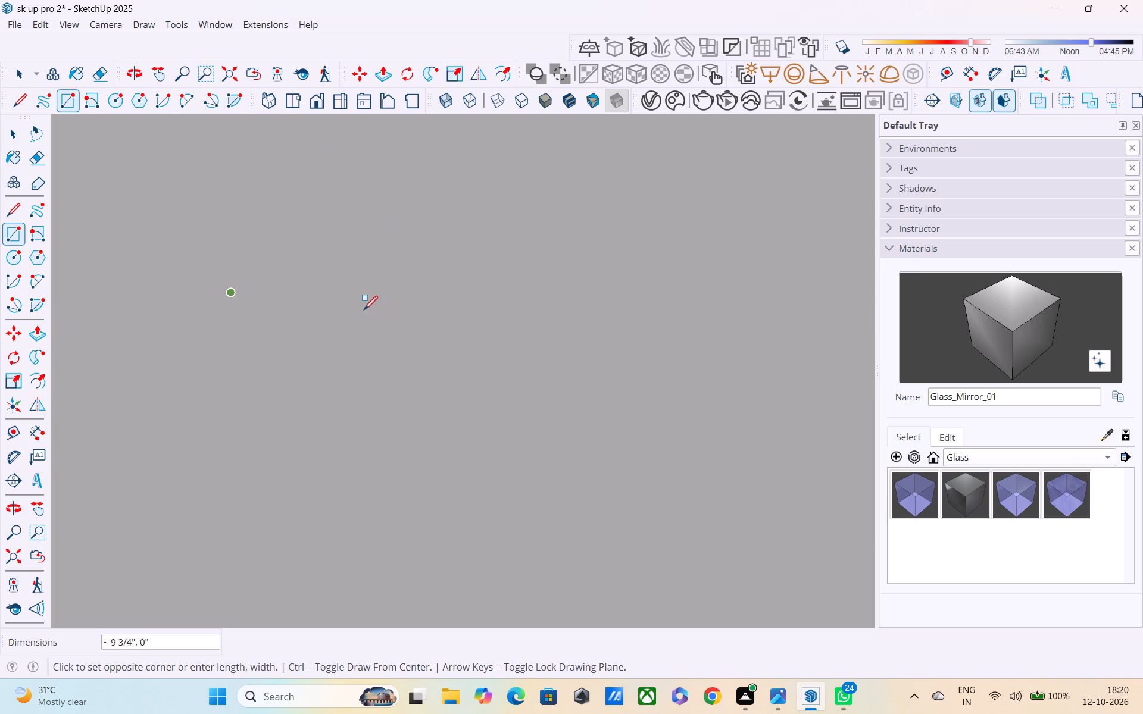
{"action": "scroll", "coordinate": [273, 308], "scroll_direction": "up", "scroll_amount": 8}
{"action": "scroll", "coordinate": [227, 291], "scroll_direction": "up", "scroll_amount": 11}
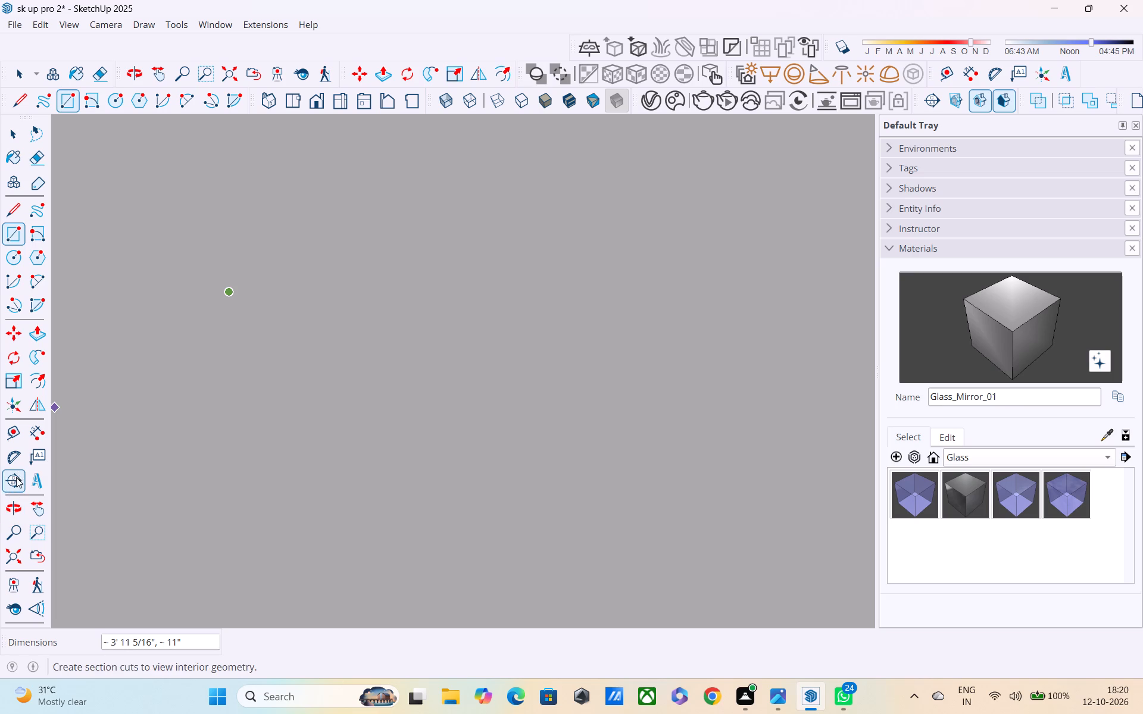
{"action": "left_click", "coordinate": [16, 552]}
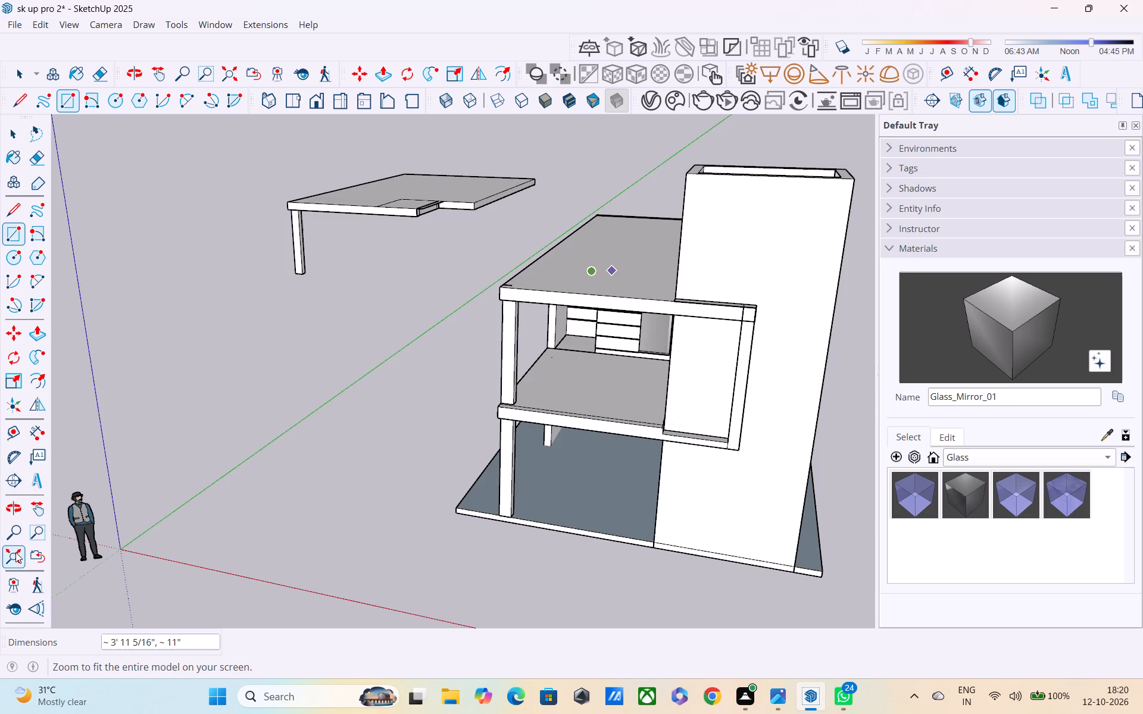
{"action": "middle_click_drag", "start_coordinate": [589, 303], "coordinate": [481, 342]}
{"action": "scroll", "coordinate": [449, 352], "scroll_direction": "up", "scroll_amount": 1}
{"action": "middle_click_drag", "start_coordinate": [448, 353], "coordinate": [623, 255]}
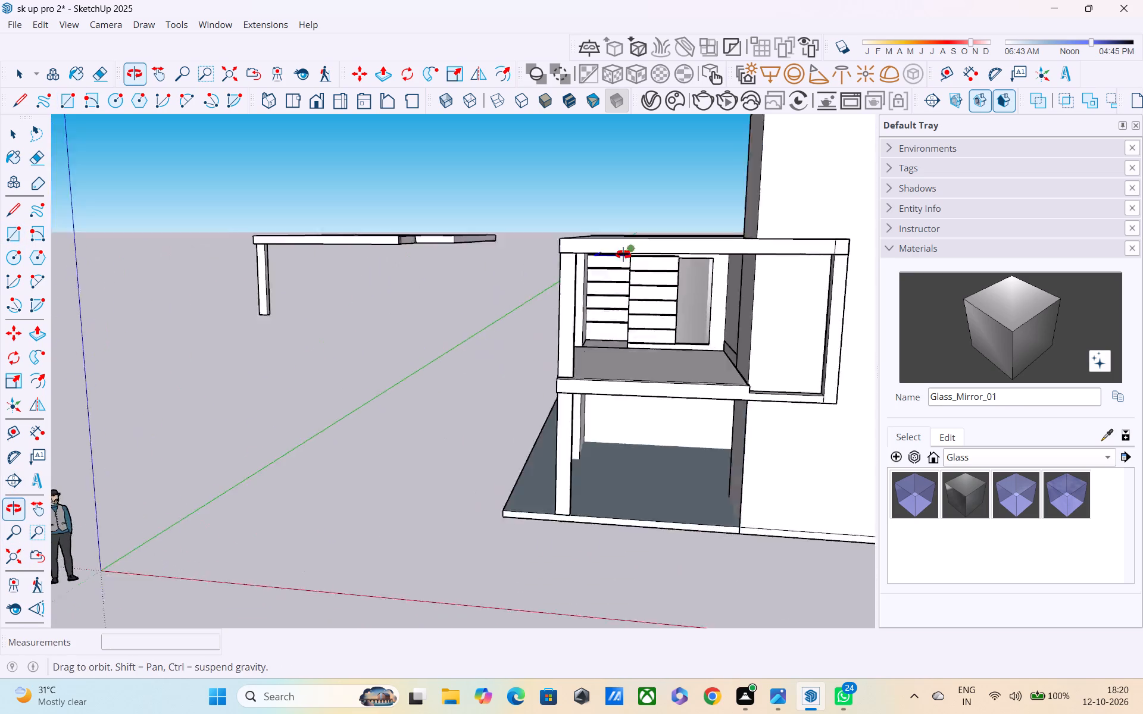
{"action": "middle_click_drag", "start_coordinate": [623, 255], "coordinate": [680, 192]}
{"action": "middle_click_drag", "start_coordinate": [554, 240], "coordinate": [563, 162]}
{"action": "scroll", "coordinate": [595, 296], "scroll_direction": "up", "scroll_amount": 2}
{"action": "scroll", "coordinate": [639, 345], "scroll_direction": "up", "scroll_amount": 2}
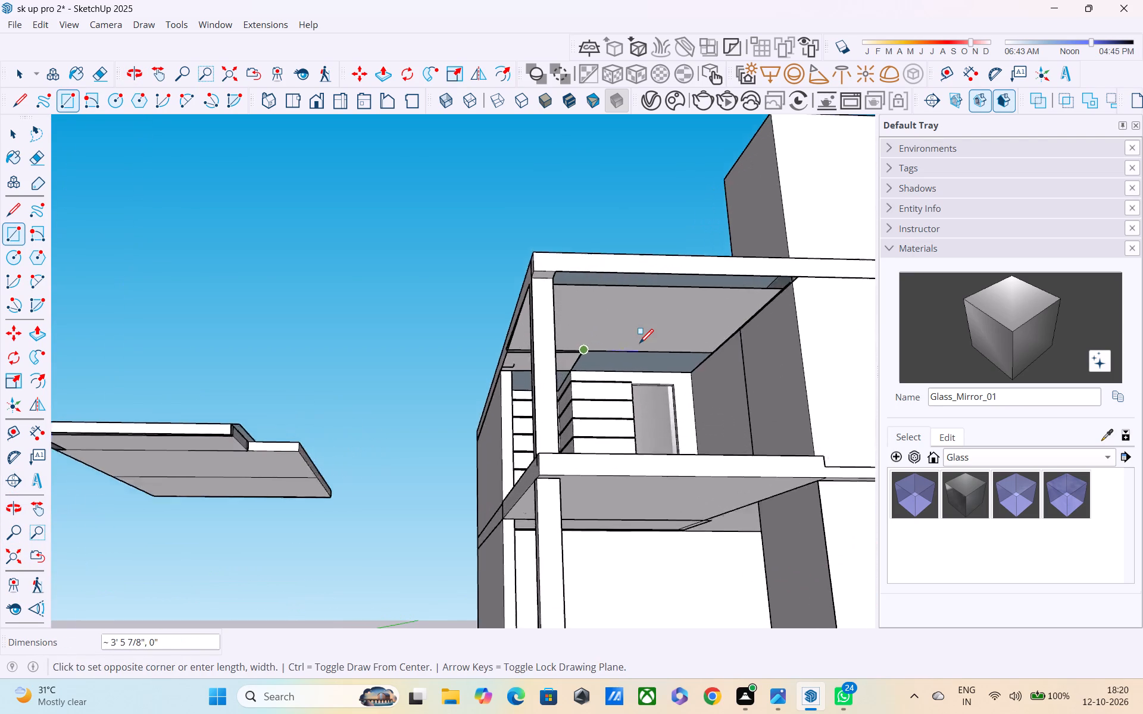
{"action": "scroll", "coordinate": [639, 345], "scroll_direction": "up", "scroll_amount": 1}
{"action": "middle_click_drag", "start_coordinate": [642, 347], "coordinate": [541, 369]}
{"action": "scroll", "coordinate": [542, 369], "scroll_direction": "up", "scroll_amount": 4}
{"action": "scroll", "coordinate": [641, 351], "scroll_direction": "up", "scroll_amount": 4}
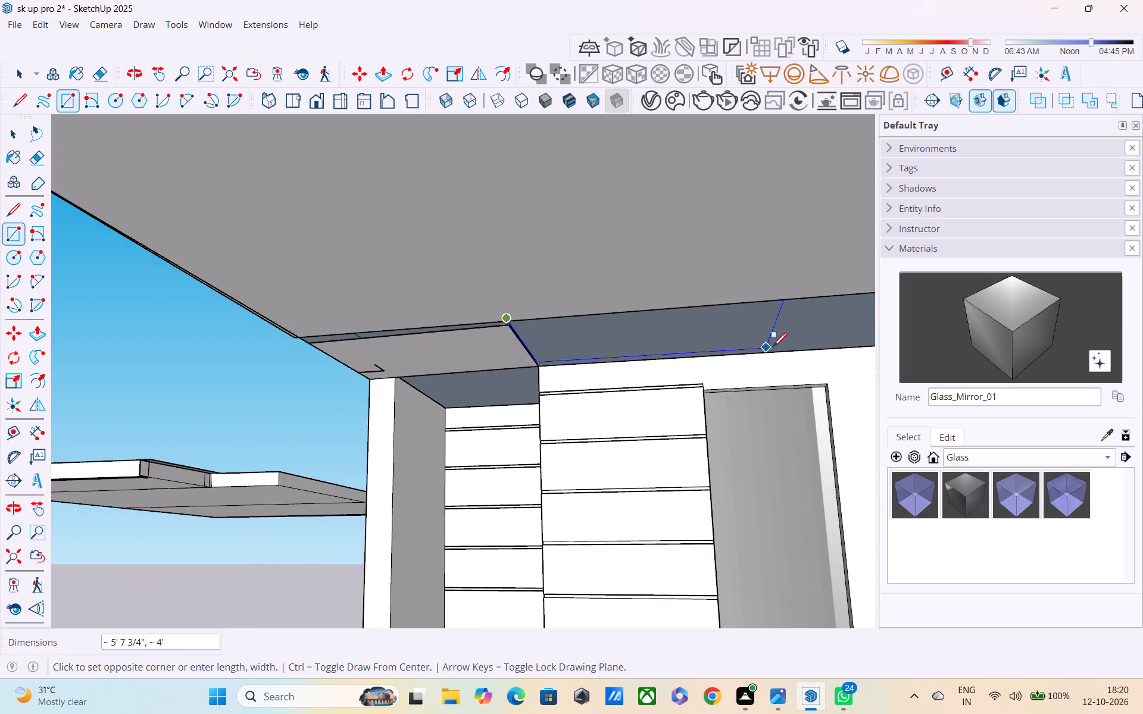
{"action": "scroll", "coordinate": [783, 346], "scroll_direction": "down", "scroll_amount": 3}
{"action": "left_click", "coordinate": [854, 347]}
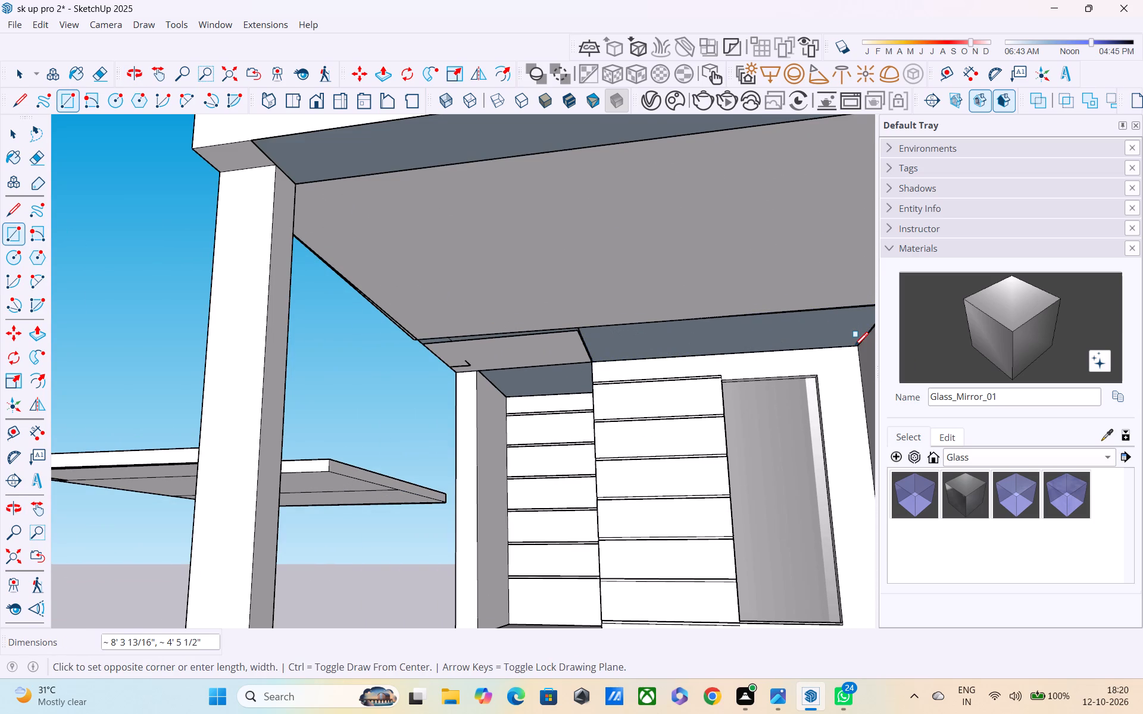
Reverse the face of the new ceiling rectangle in front of the slatted wall and glazed opening.
{"action": "scroll", "coordinate": [777, 359], "scroll_direction": "down", "scroll_amount": 1}
{"action": "middle_click_drag", "start_coordinate": [733, 362], "coordinate": [649, 348]}
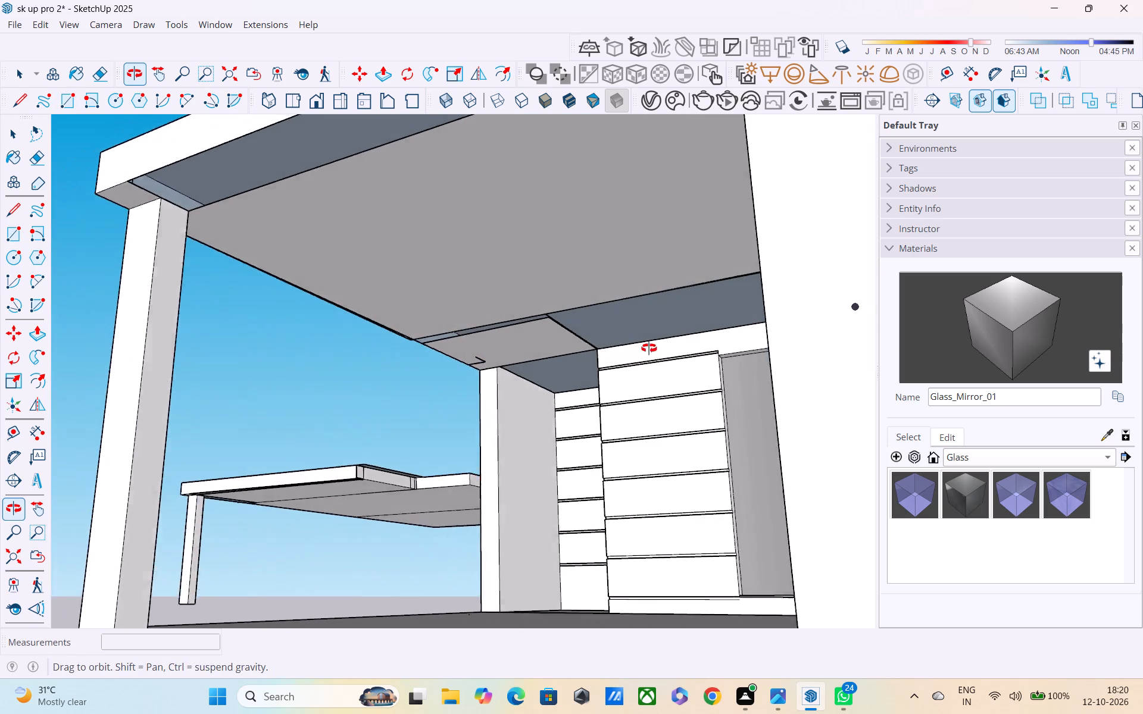
{"action": "middle_click_drag", "start_coordinate": [649, 348], "coordinate": [669, 336]}
{"action": "scroll", "coordinate": [658, 329], "scroll_direction": "up", "scroll_amount": 1}
{"action": "key", "text": "space"}
{"action": "left_click", "coordinate": [651, 320]}
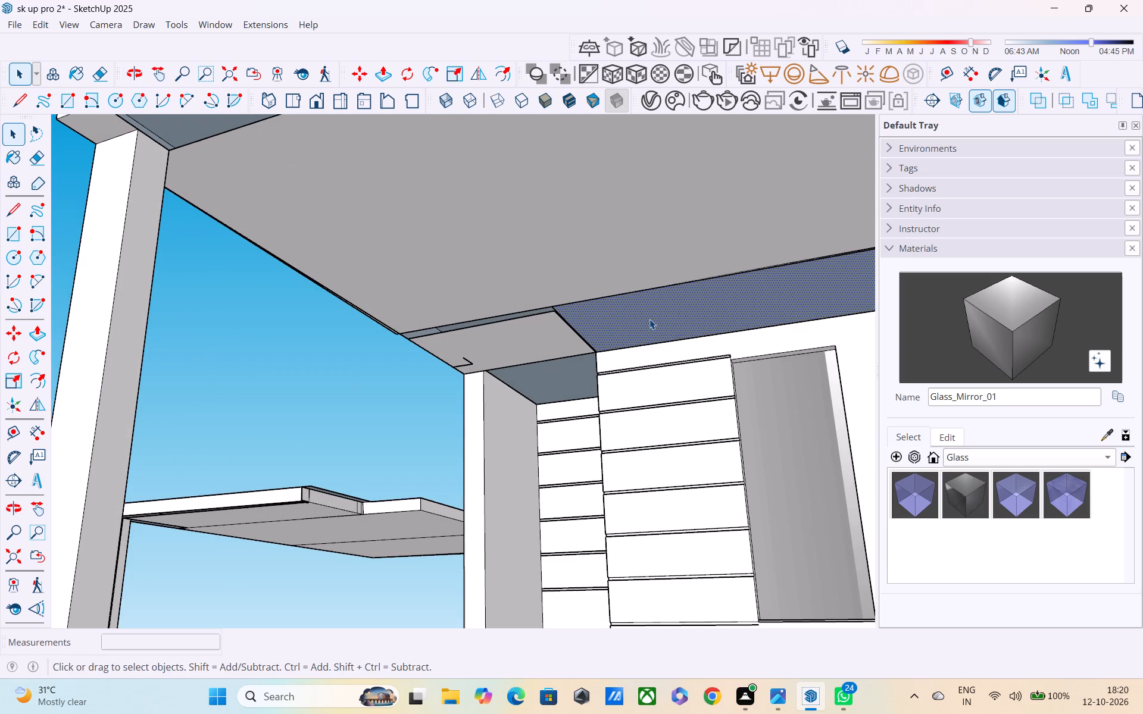
{"action": "right_click", "coordinate": [652, 312]}
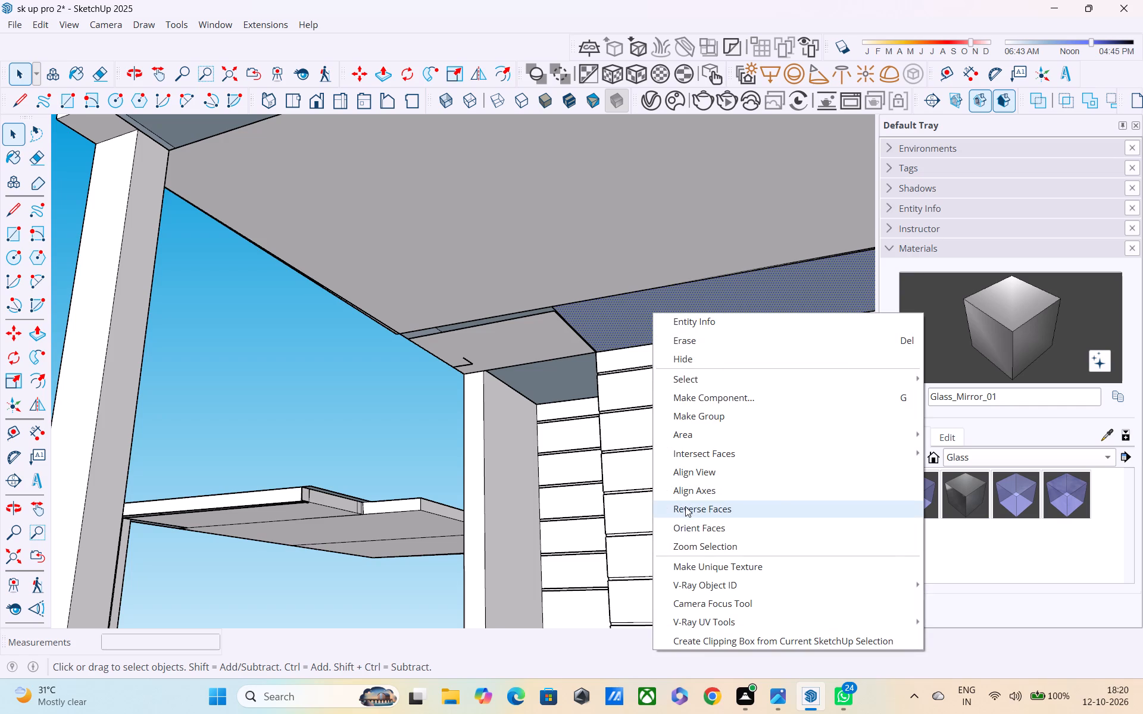
{"action": "left_click", "coordinate": [685, 506]}
{"action": "middle_click_drag", "start_coordinate": [511, 341], "coordinate": [511, 340]}
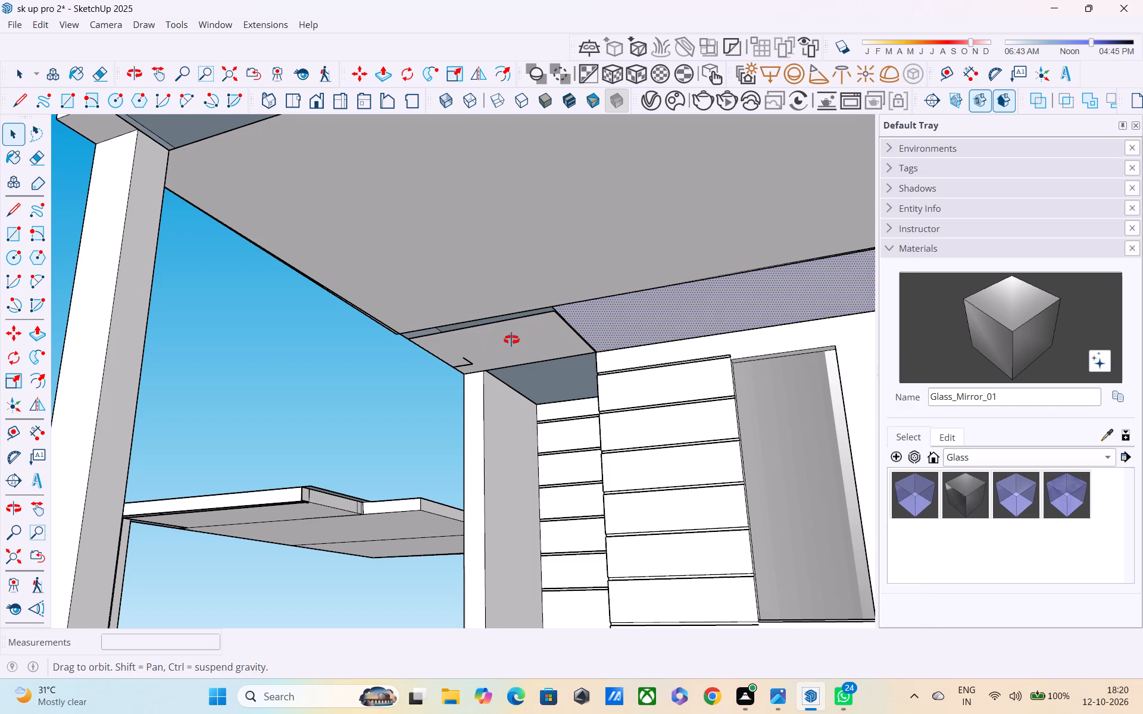
{"action": "middle_click_drag", "start_coordinate": [511, 340], "coordinate": [495, 295]}
{"action": "left_click", "coordinate": [271, 334]}
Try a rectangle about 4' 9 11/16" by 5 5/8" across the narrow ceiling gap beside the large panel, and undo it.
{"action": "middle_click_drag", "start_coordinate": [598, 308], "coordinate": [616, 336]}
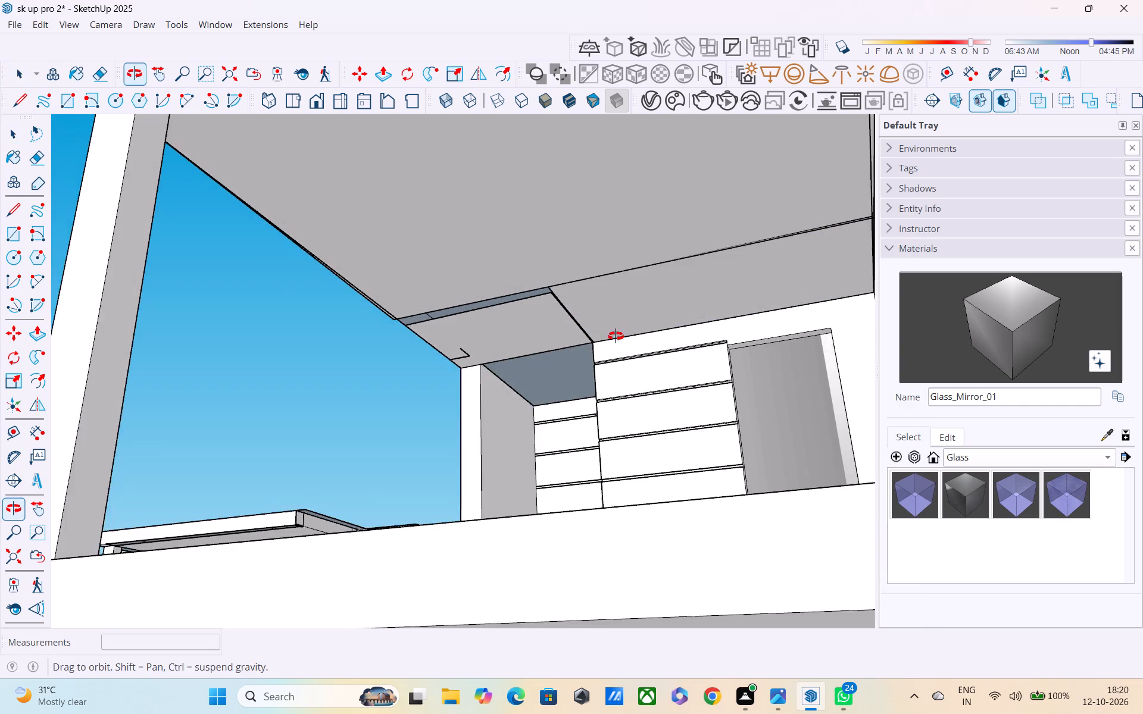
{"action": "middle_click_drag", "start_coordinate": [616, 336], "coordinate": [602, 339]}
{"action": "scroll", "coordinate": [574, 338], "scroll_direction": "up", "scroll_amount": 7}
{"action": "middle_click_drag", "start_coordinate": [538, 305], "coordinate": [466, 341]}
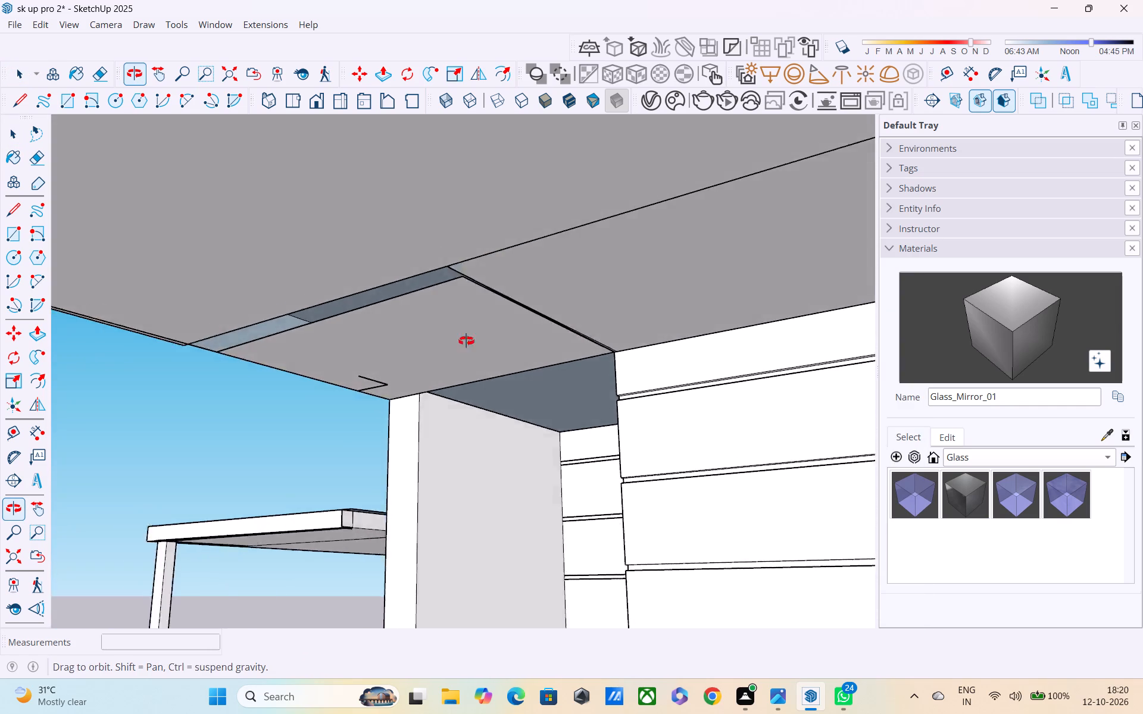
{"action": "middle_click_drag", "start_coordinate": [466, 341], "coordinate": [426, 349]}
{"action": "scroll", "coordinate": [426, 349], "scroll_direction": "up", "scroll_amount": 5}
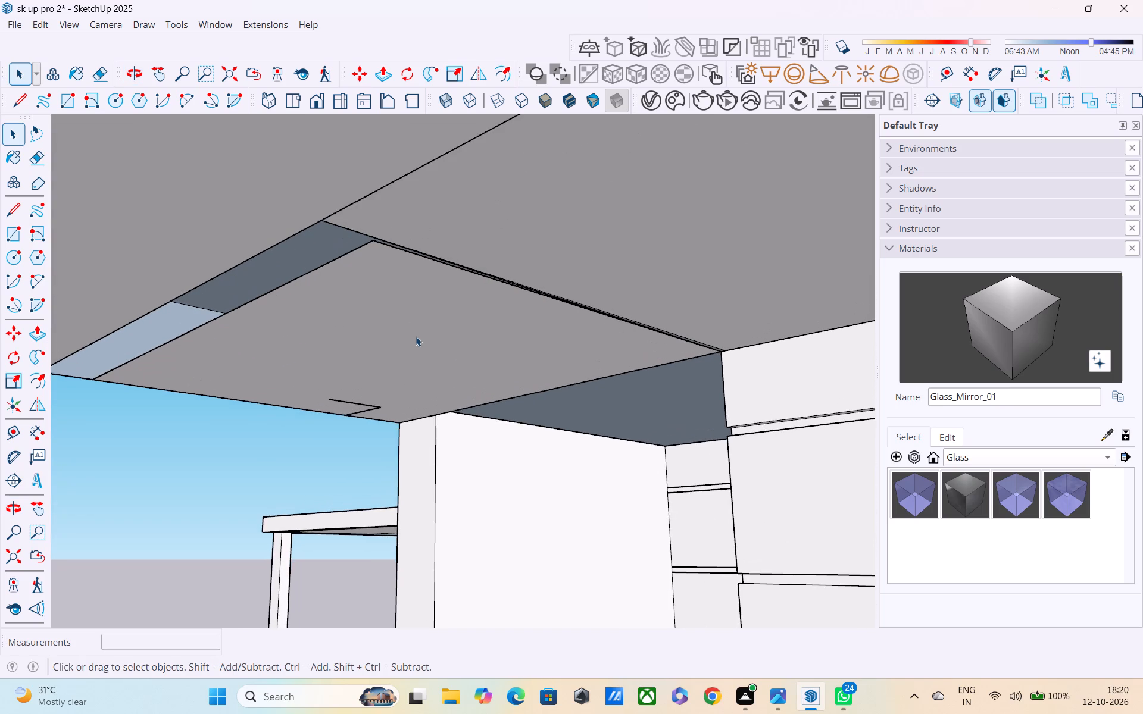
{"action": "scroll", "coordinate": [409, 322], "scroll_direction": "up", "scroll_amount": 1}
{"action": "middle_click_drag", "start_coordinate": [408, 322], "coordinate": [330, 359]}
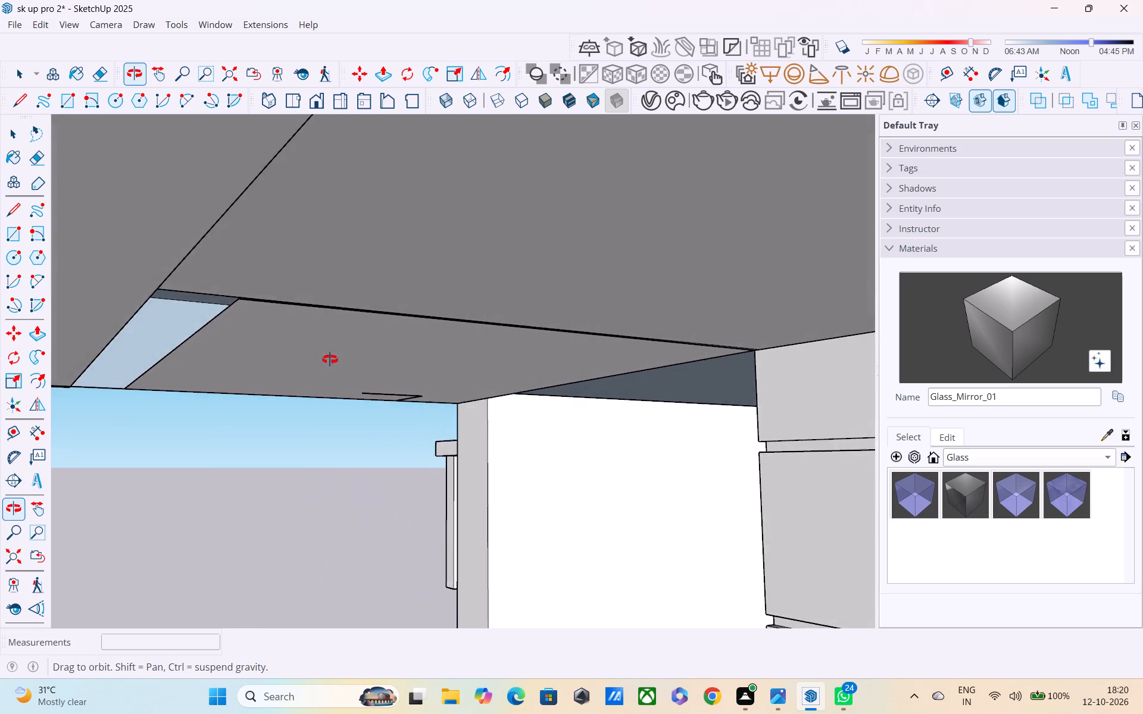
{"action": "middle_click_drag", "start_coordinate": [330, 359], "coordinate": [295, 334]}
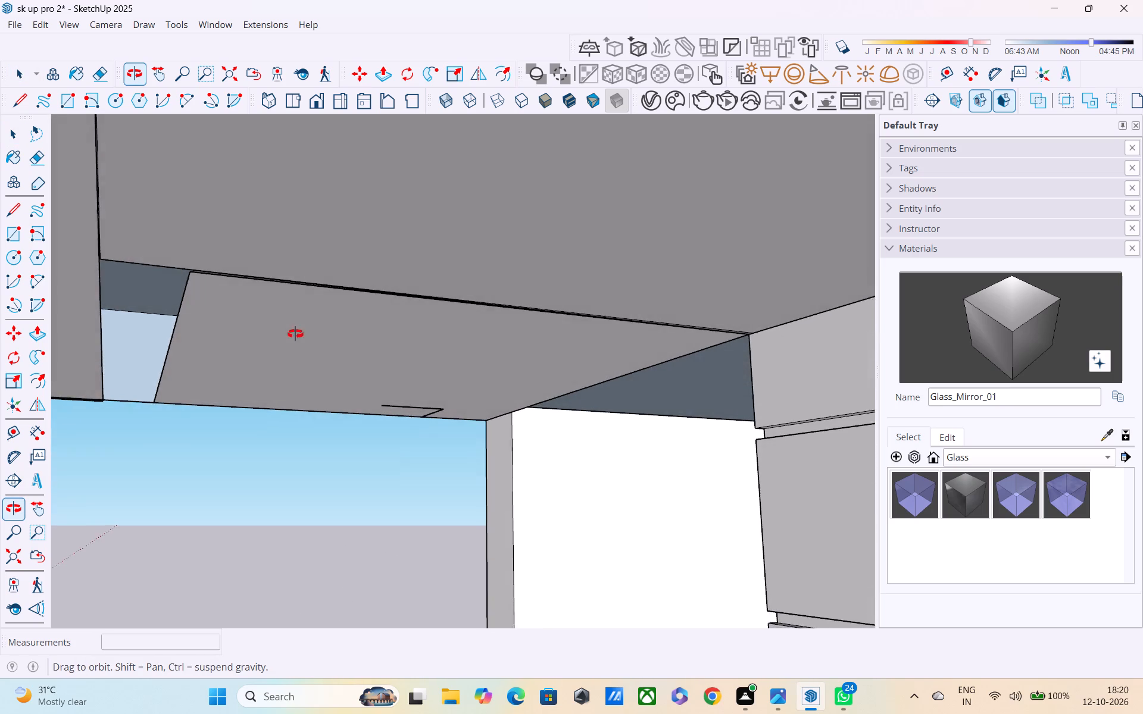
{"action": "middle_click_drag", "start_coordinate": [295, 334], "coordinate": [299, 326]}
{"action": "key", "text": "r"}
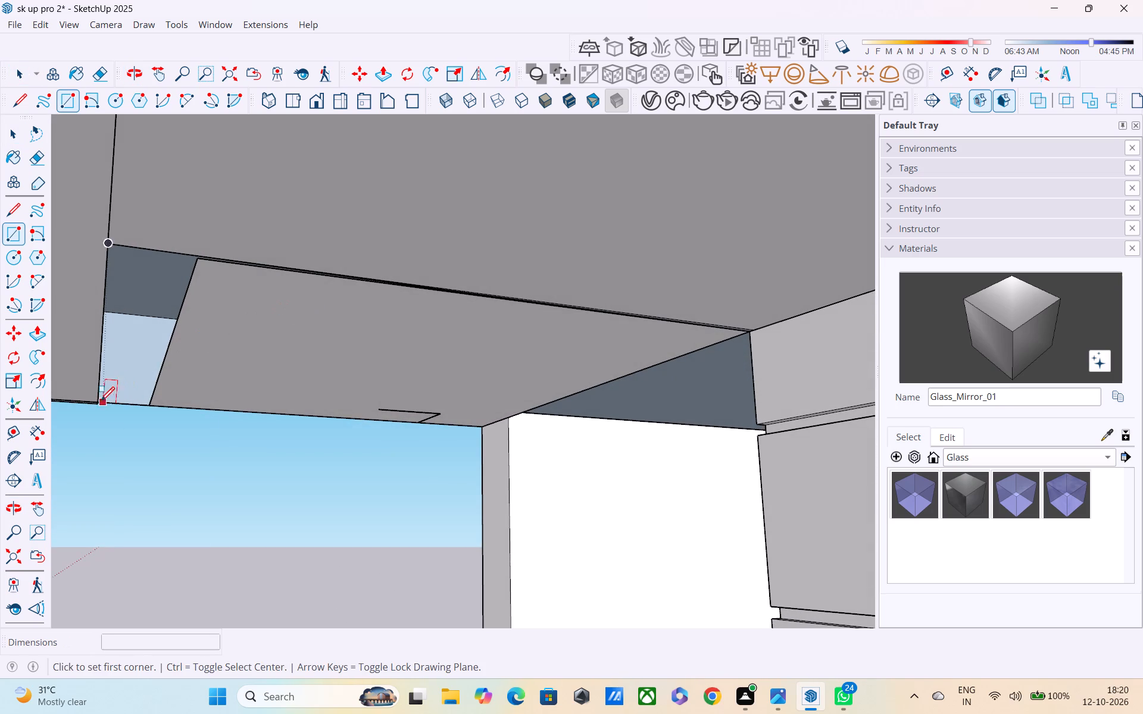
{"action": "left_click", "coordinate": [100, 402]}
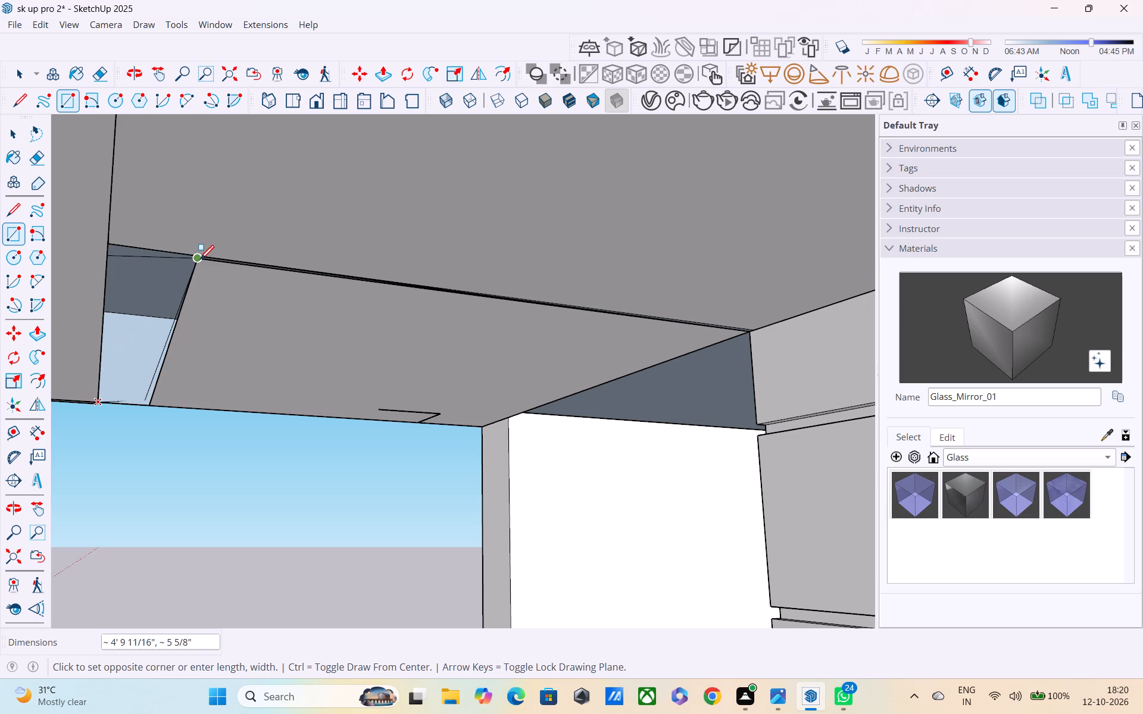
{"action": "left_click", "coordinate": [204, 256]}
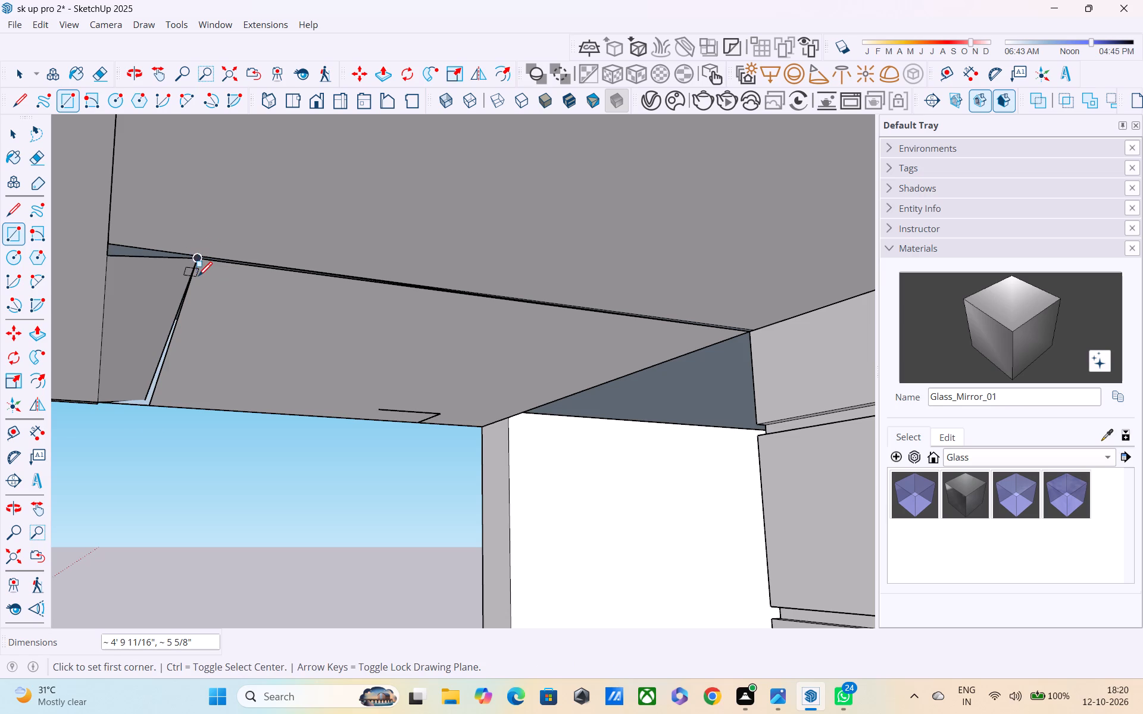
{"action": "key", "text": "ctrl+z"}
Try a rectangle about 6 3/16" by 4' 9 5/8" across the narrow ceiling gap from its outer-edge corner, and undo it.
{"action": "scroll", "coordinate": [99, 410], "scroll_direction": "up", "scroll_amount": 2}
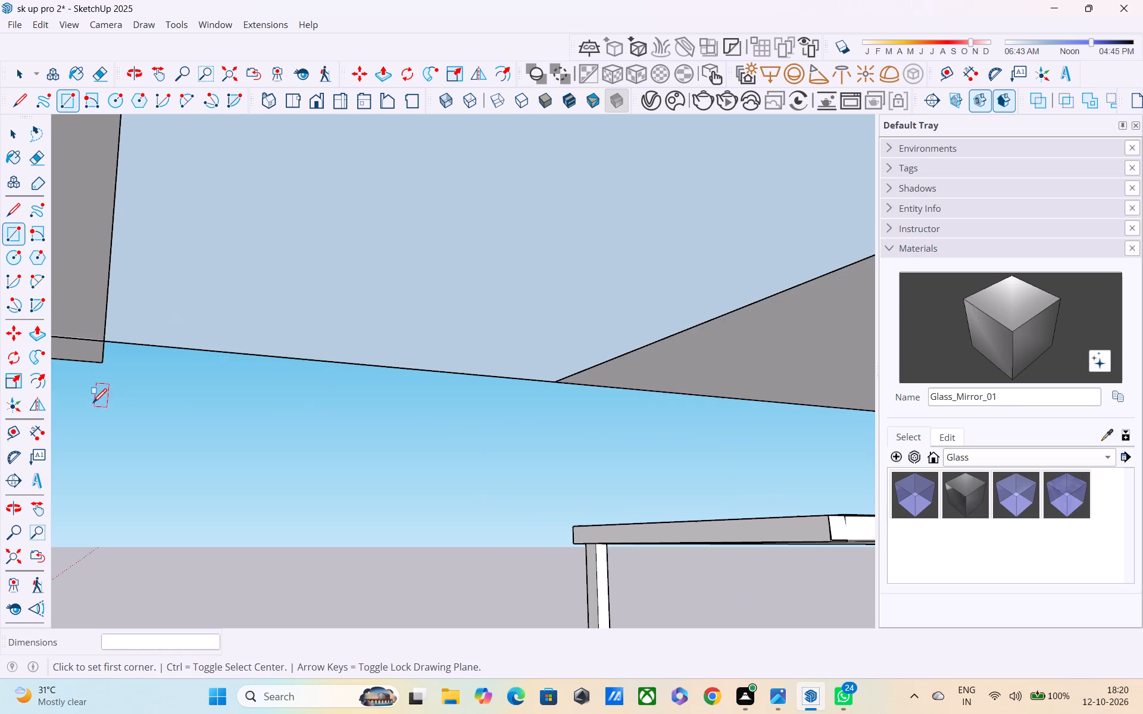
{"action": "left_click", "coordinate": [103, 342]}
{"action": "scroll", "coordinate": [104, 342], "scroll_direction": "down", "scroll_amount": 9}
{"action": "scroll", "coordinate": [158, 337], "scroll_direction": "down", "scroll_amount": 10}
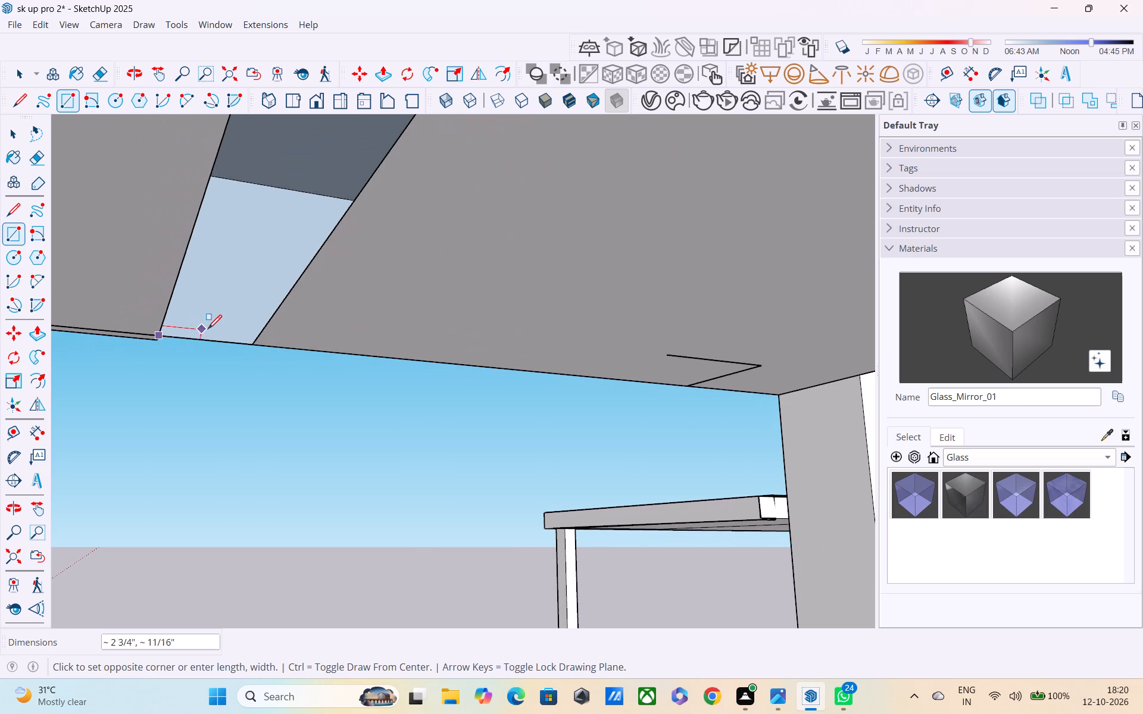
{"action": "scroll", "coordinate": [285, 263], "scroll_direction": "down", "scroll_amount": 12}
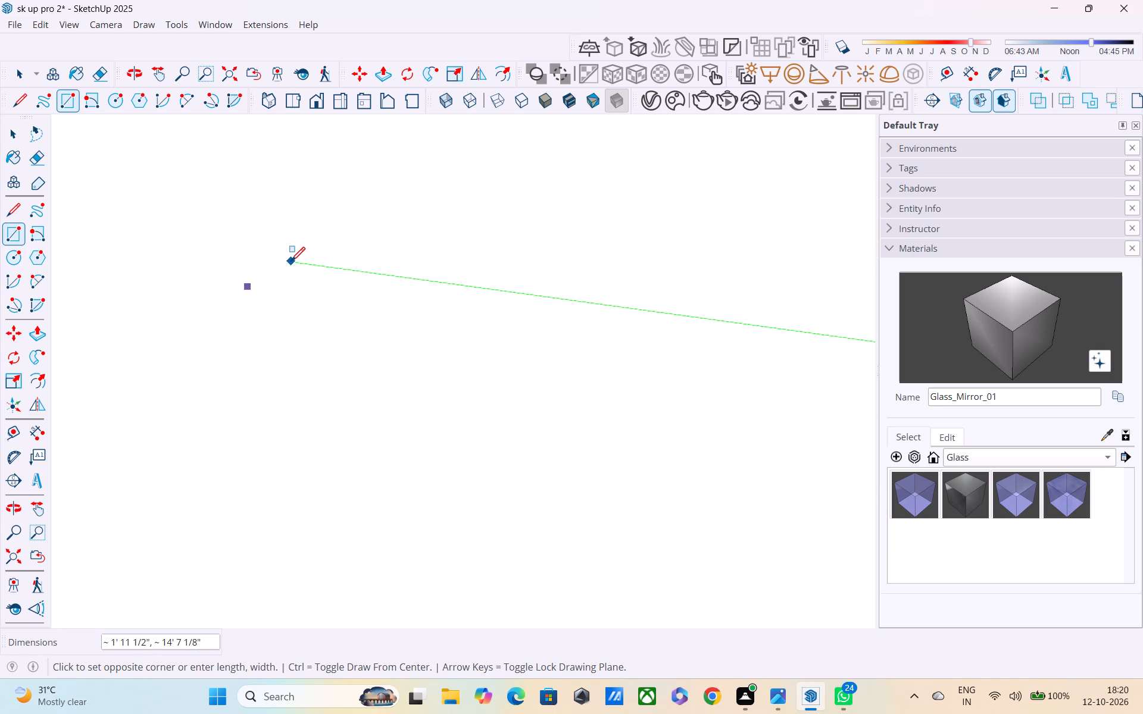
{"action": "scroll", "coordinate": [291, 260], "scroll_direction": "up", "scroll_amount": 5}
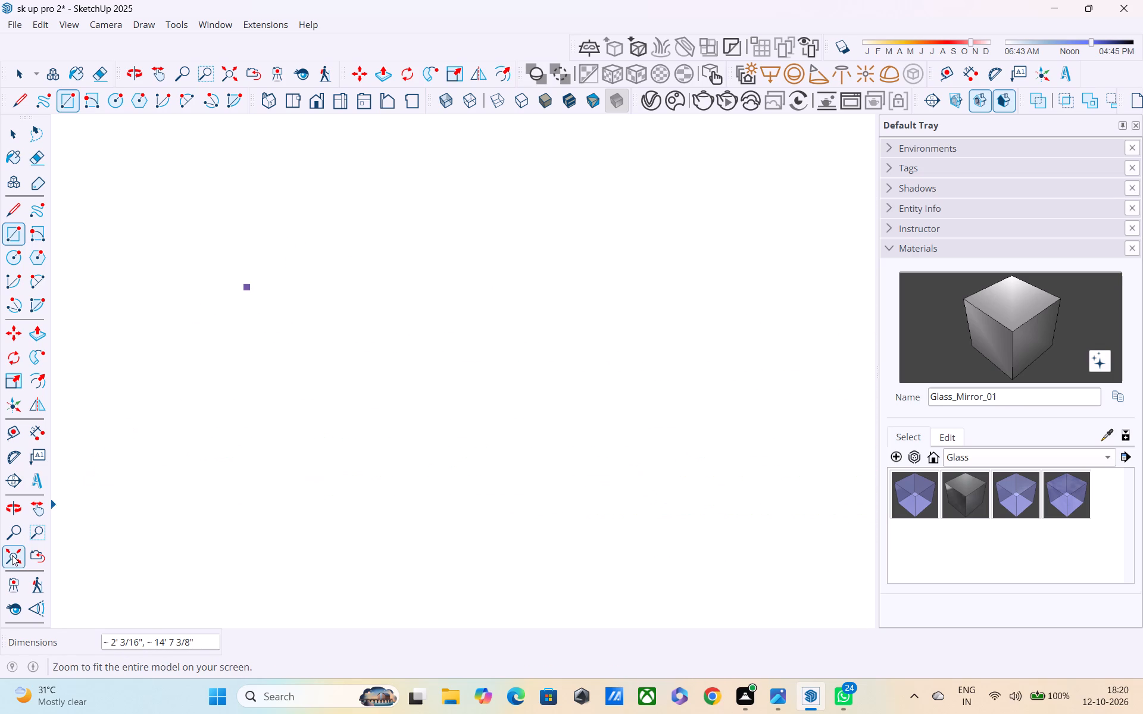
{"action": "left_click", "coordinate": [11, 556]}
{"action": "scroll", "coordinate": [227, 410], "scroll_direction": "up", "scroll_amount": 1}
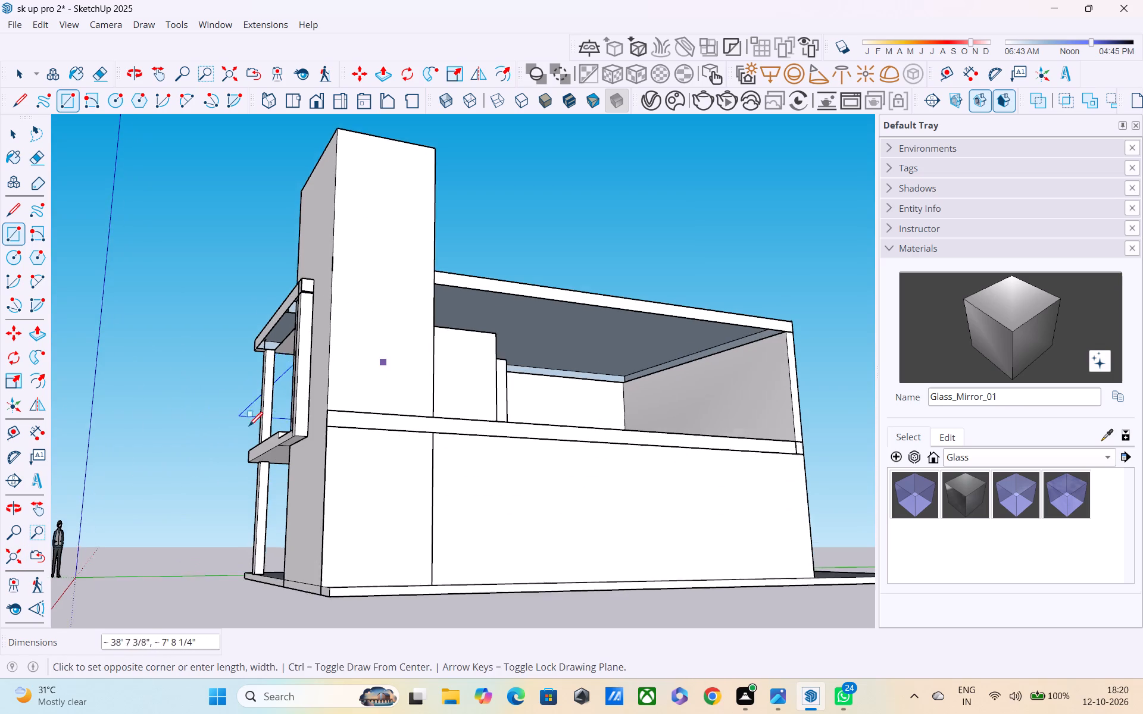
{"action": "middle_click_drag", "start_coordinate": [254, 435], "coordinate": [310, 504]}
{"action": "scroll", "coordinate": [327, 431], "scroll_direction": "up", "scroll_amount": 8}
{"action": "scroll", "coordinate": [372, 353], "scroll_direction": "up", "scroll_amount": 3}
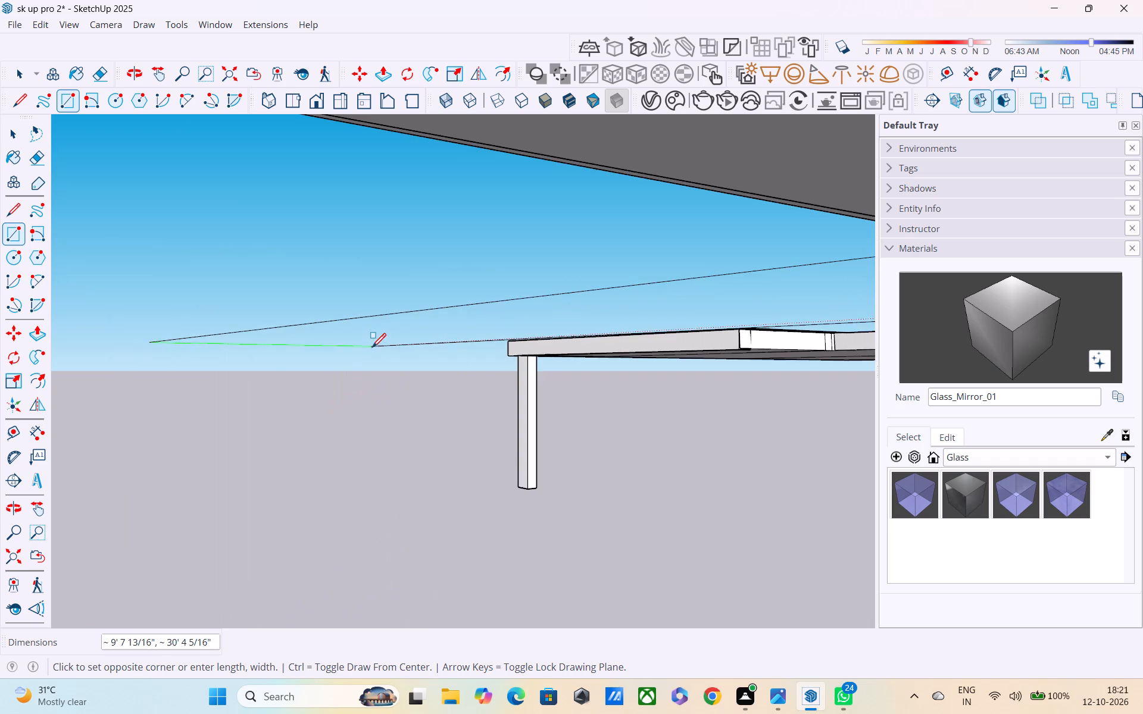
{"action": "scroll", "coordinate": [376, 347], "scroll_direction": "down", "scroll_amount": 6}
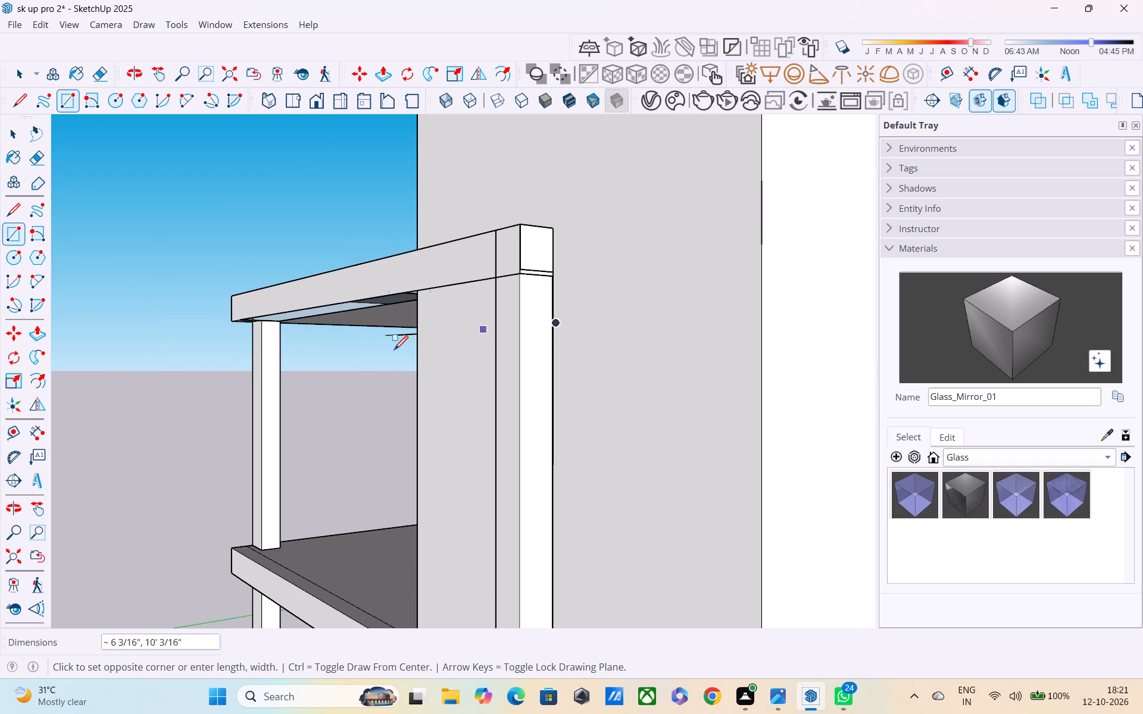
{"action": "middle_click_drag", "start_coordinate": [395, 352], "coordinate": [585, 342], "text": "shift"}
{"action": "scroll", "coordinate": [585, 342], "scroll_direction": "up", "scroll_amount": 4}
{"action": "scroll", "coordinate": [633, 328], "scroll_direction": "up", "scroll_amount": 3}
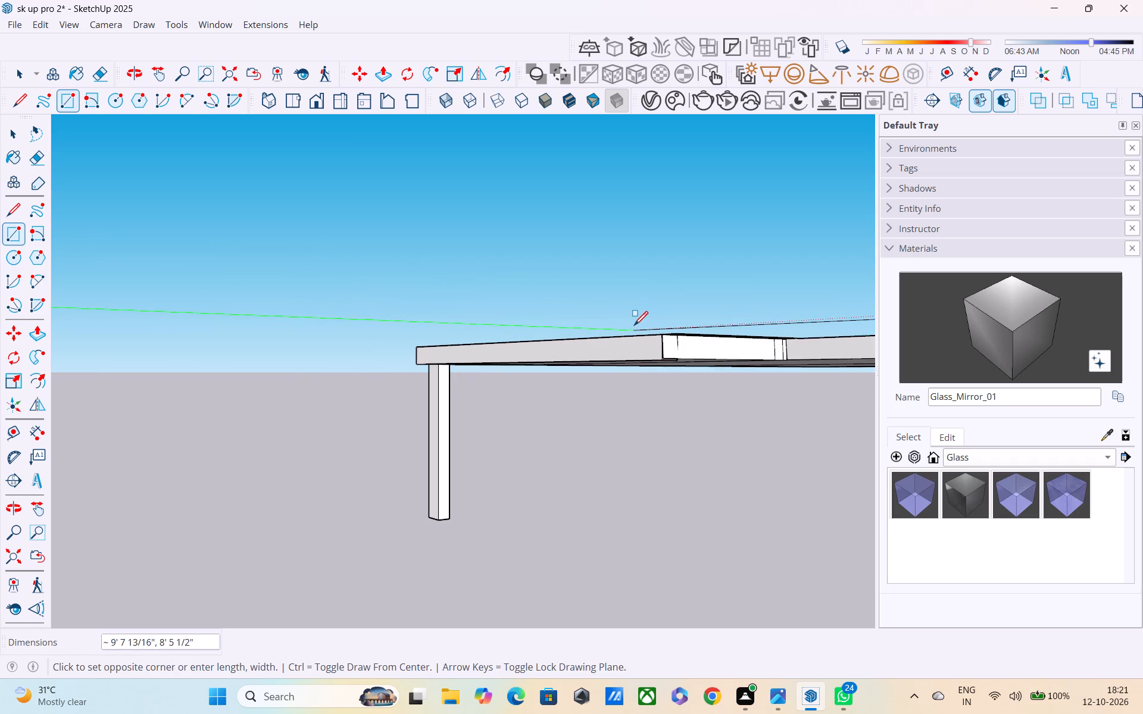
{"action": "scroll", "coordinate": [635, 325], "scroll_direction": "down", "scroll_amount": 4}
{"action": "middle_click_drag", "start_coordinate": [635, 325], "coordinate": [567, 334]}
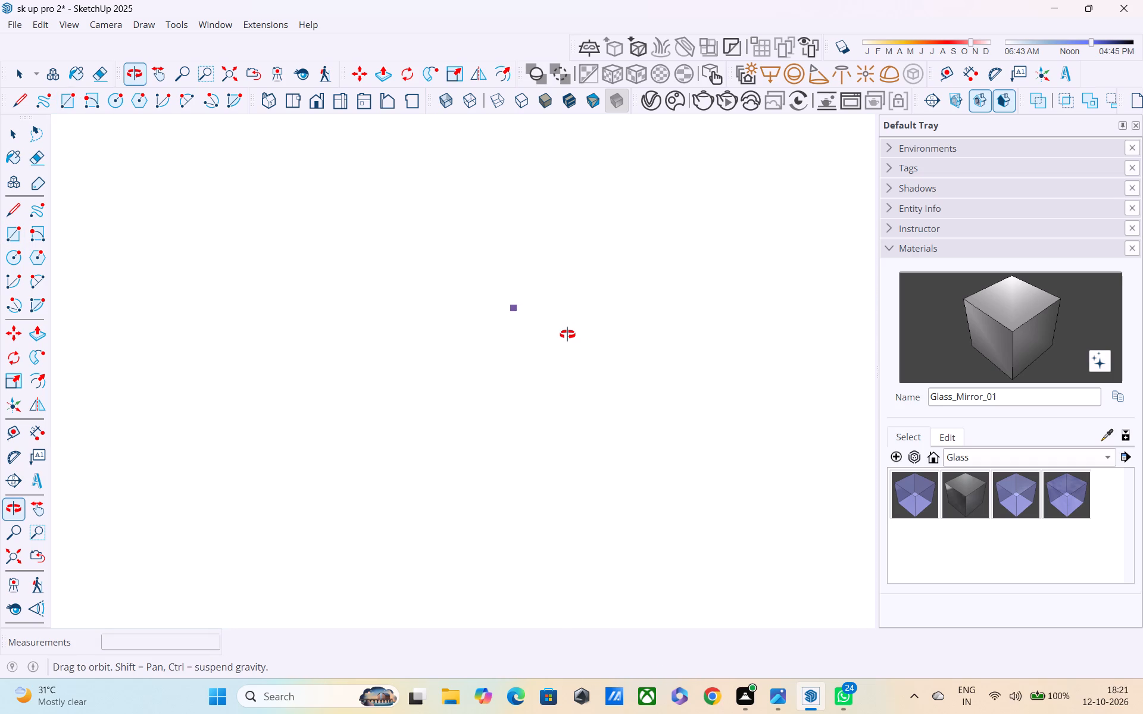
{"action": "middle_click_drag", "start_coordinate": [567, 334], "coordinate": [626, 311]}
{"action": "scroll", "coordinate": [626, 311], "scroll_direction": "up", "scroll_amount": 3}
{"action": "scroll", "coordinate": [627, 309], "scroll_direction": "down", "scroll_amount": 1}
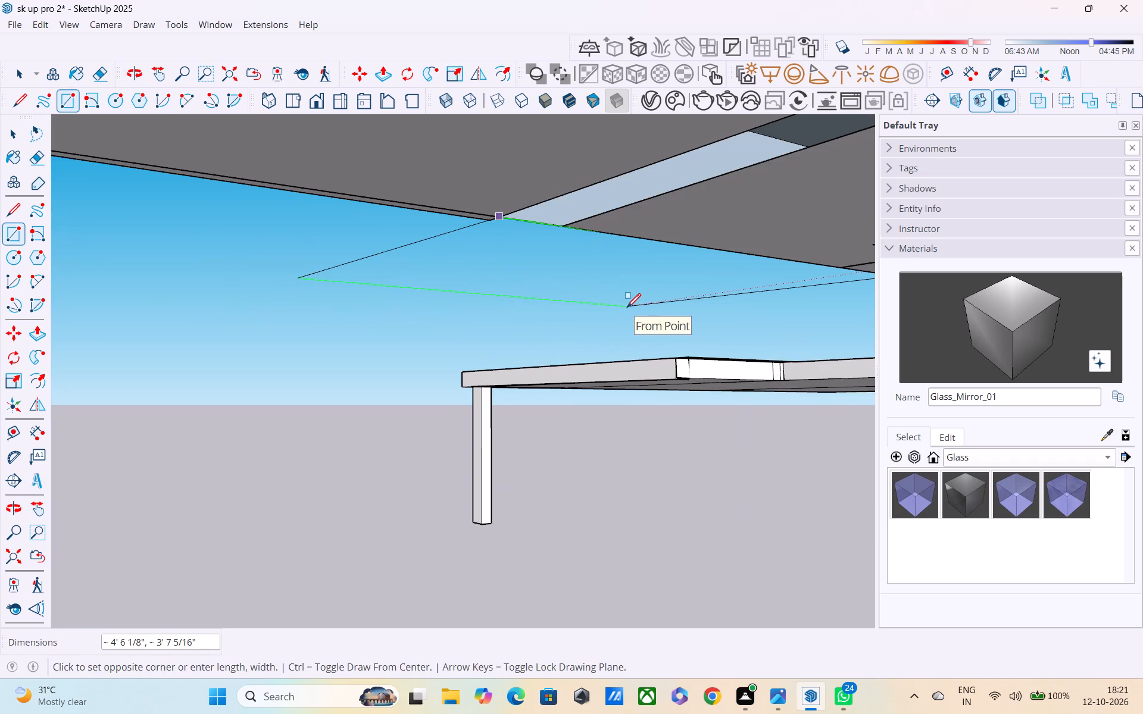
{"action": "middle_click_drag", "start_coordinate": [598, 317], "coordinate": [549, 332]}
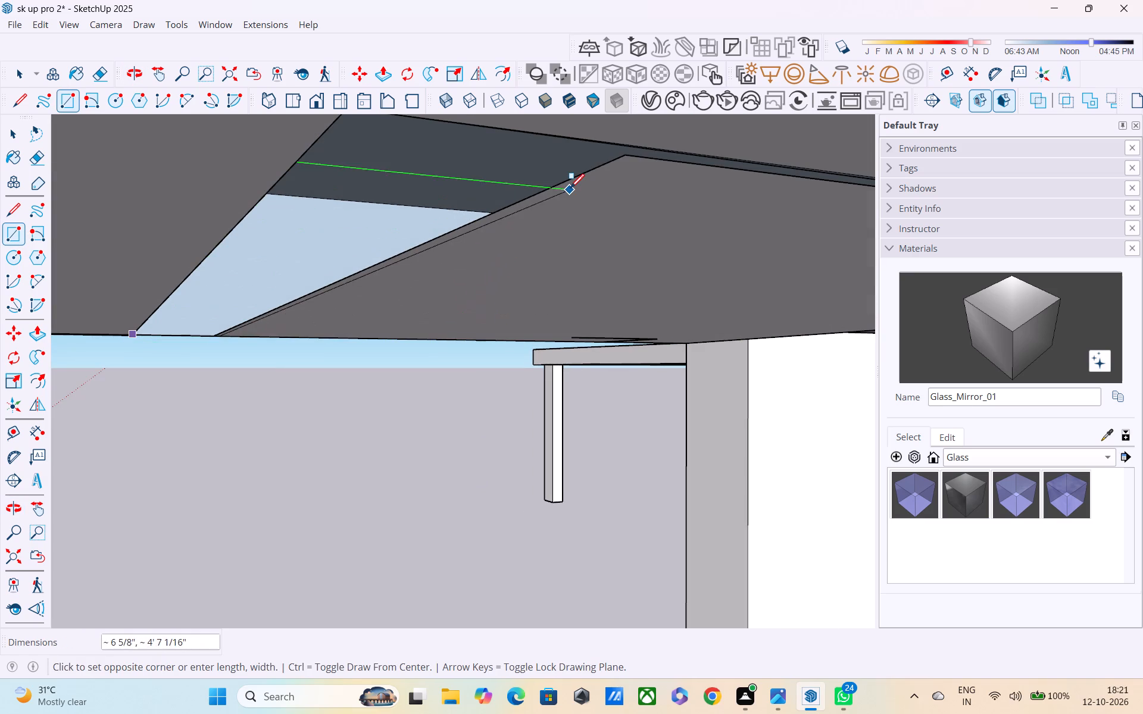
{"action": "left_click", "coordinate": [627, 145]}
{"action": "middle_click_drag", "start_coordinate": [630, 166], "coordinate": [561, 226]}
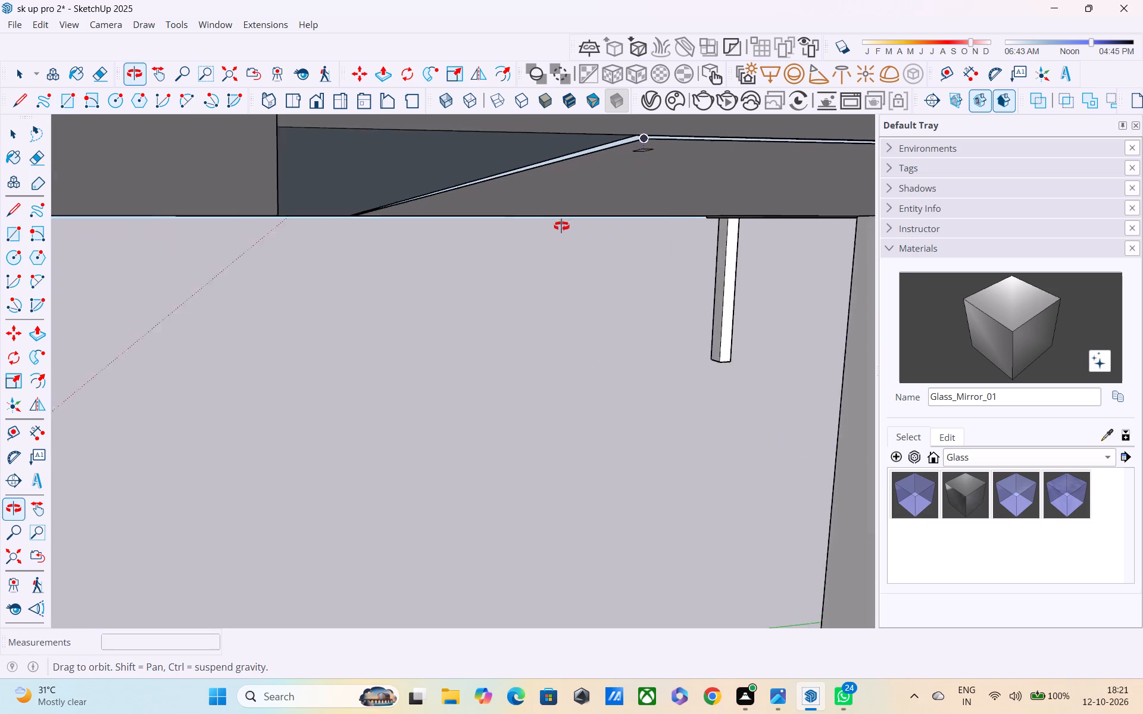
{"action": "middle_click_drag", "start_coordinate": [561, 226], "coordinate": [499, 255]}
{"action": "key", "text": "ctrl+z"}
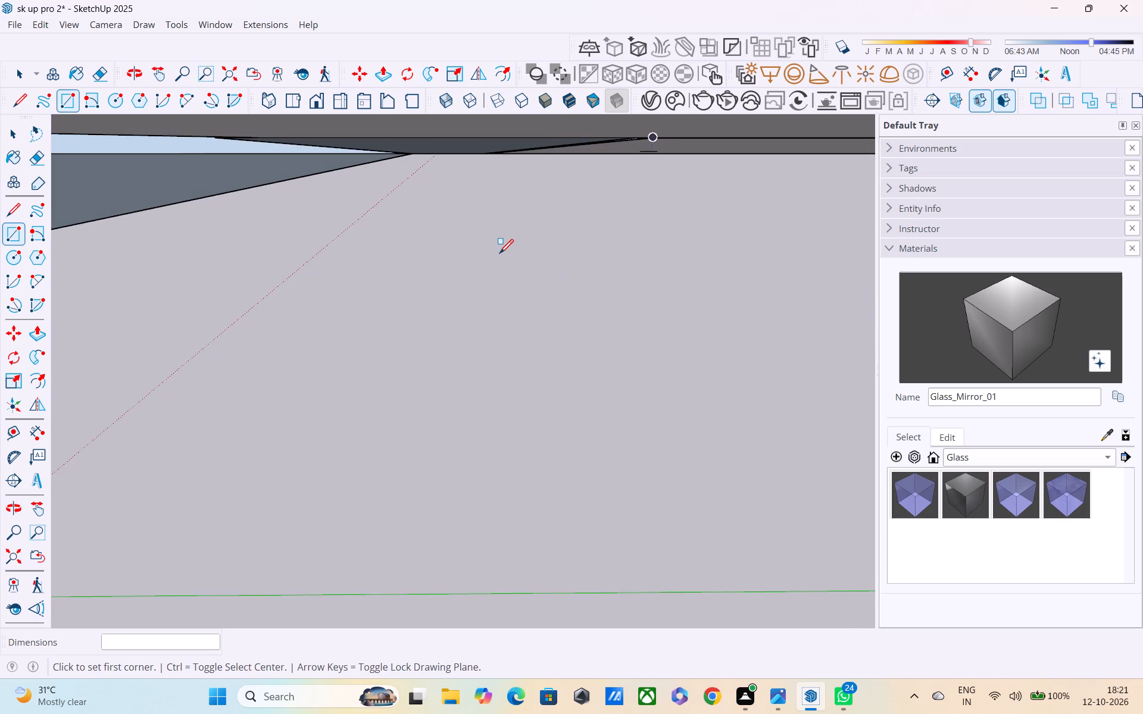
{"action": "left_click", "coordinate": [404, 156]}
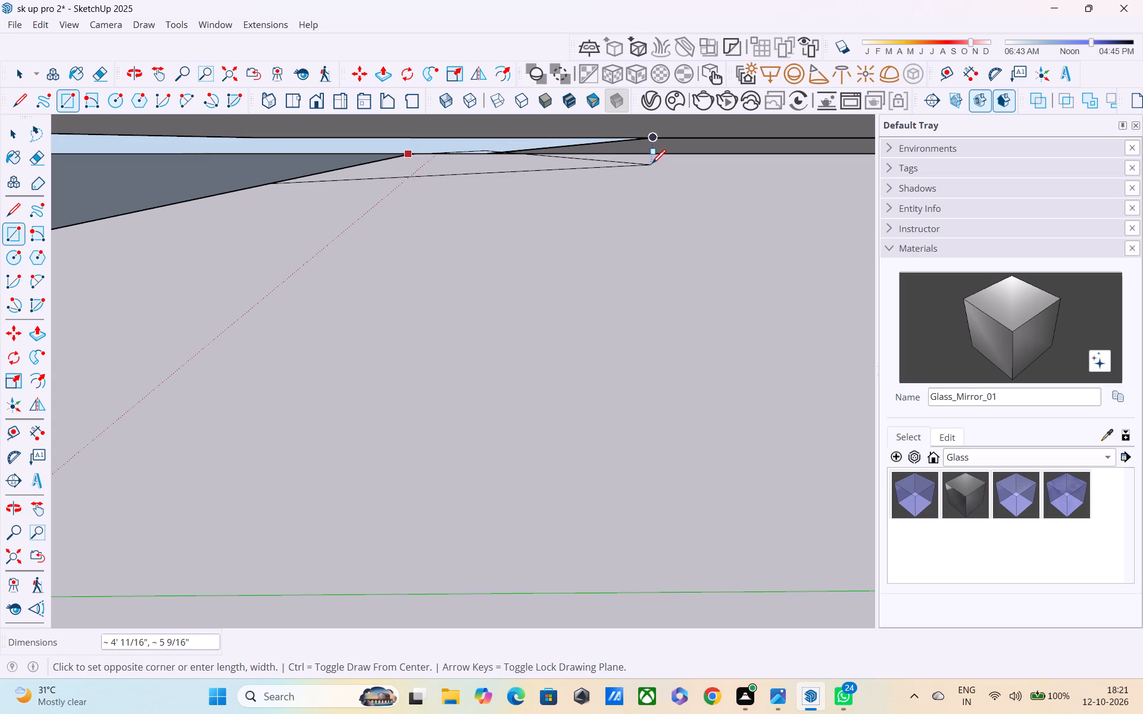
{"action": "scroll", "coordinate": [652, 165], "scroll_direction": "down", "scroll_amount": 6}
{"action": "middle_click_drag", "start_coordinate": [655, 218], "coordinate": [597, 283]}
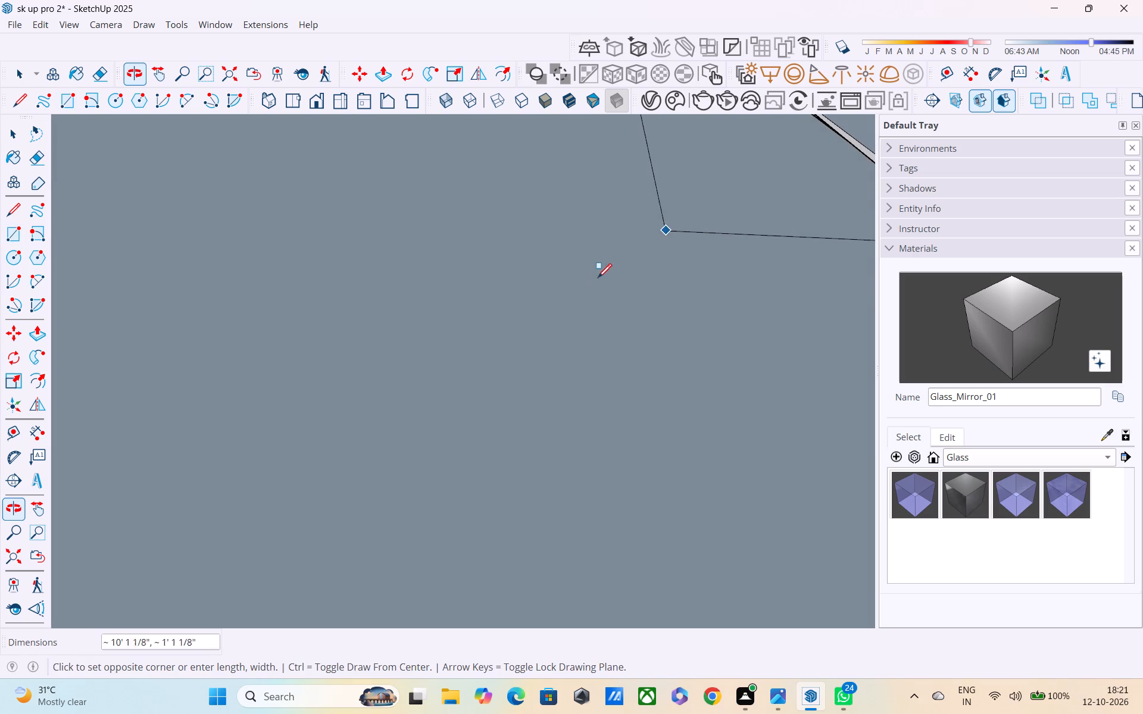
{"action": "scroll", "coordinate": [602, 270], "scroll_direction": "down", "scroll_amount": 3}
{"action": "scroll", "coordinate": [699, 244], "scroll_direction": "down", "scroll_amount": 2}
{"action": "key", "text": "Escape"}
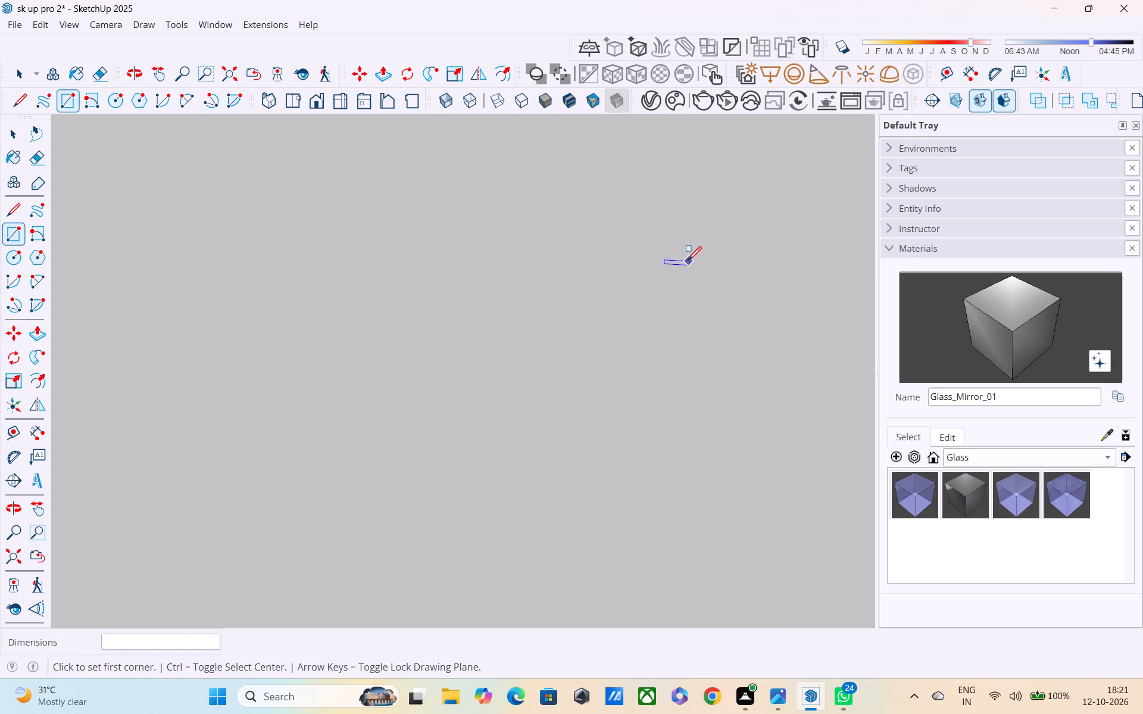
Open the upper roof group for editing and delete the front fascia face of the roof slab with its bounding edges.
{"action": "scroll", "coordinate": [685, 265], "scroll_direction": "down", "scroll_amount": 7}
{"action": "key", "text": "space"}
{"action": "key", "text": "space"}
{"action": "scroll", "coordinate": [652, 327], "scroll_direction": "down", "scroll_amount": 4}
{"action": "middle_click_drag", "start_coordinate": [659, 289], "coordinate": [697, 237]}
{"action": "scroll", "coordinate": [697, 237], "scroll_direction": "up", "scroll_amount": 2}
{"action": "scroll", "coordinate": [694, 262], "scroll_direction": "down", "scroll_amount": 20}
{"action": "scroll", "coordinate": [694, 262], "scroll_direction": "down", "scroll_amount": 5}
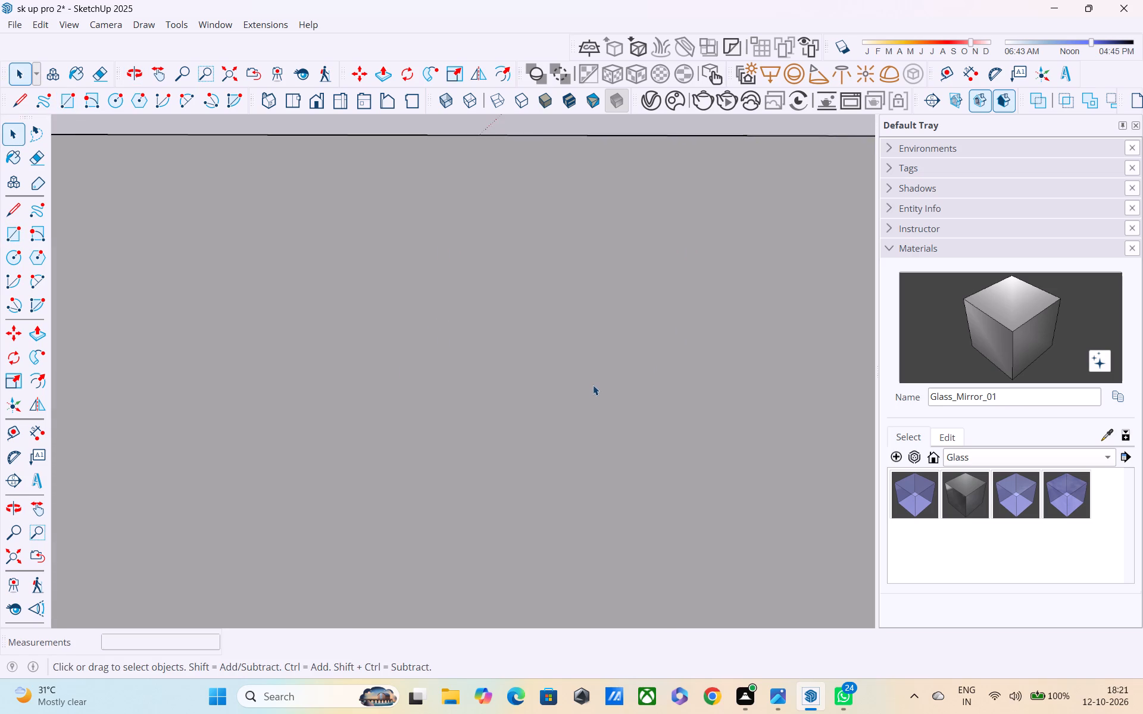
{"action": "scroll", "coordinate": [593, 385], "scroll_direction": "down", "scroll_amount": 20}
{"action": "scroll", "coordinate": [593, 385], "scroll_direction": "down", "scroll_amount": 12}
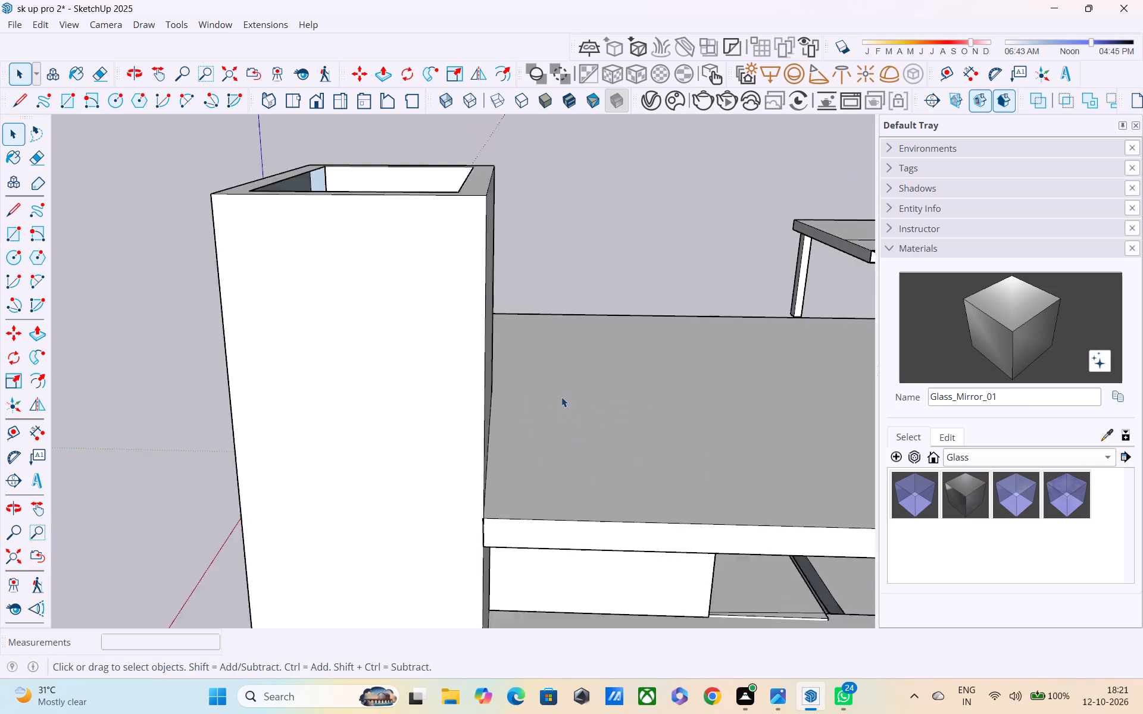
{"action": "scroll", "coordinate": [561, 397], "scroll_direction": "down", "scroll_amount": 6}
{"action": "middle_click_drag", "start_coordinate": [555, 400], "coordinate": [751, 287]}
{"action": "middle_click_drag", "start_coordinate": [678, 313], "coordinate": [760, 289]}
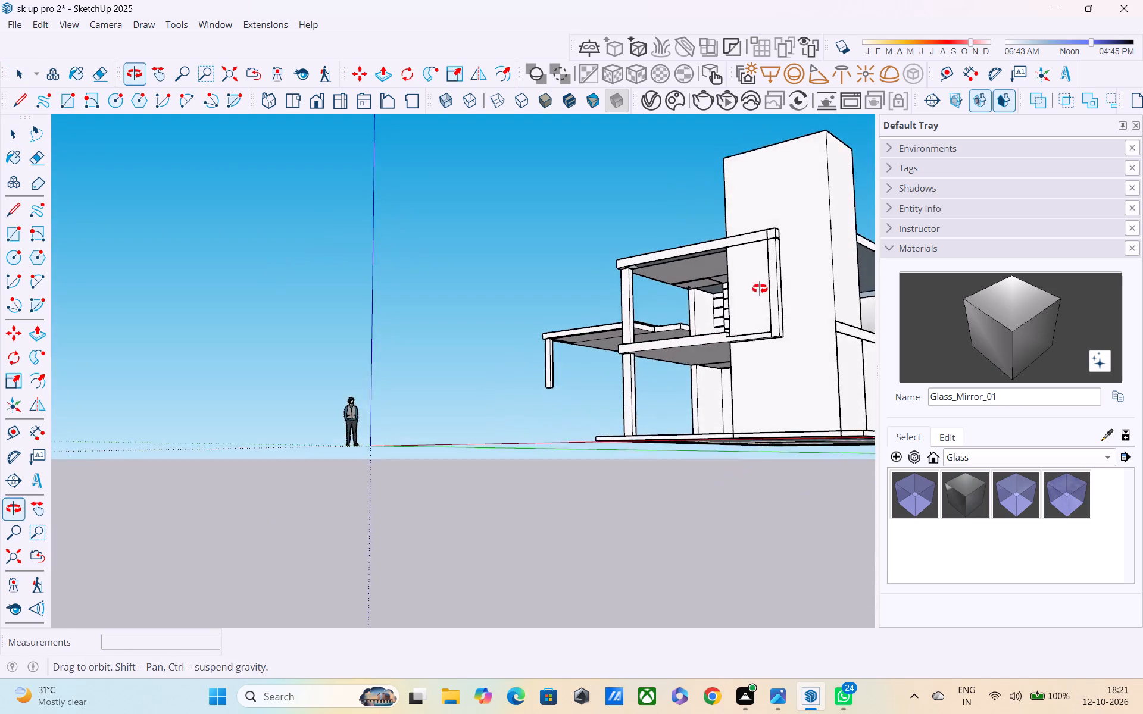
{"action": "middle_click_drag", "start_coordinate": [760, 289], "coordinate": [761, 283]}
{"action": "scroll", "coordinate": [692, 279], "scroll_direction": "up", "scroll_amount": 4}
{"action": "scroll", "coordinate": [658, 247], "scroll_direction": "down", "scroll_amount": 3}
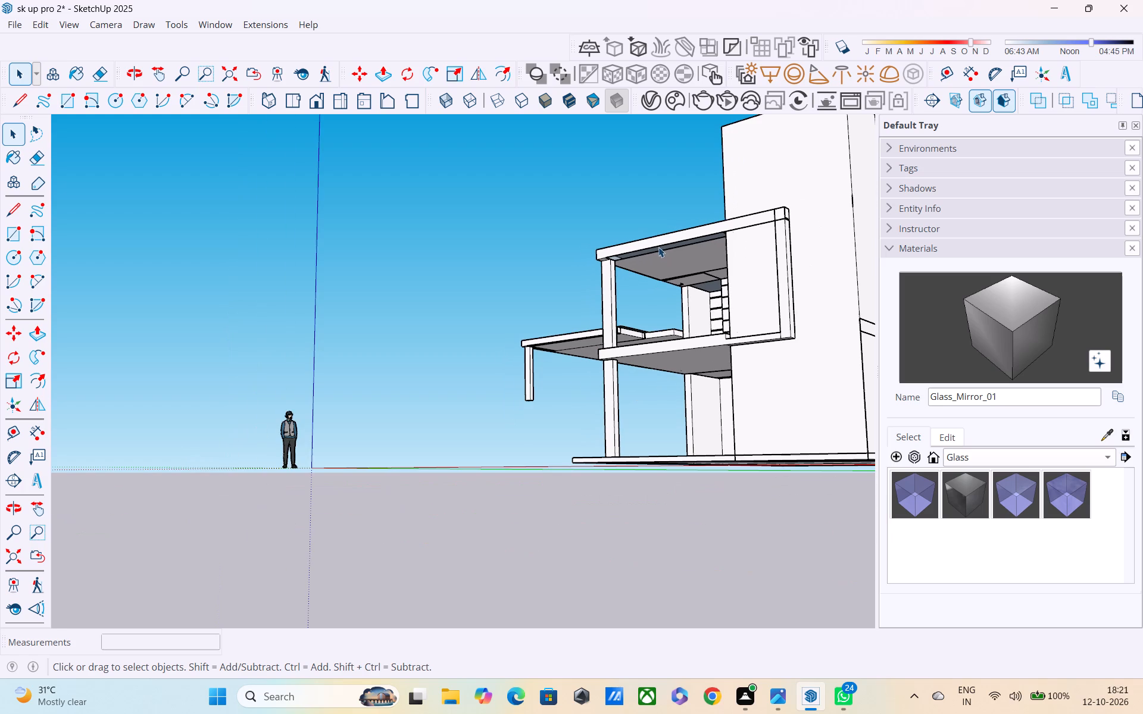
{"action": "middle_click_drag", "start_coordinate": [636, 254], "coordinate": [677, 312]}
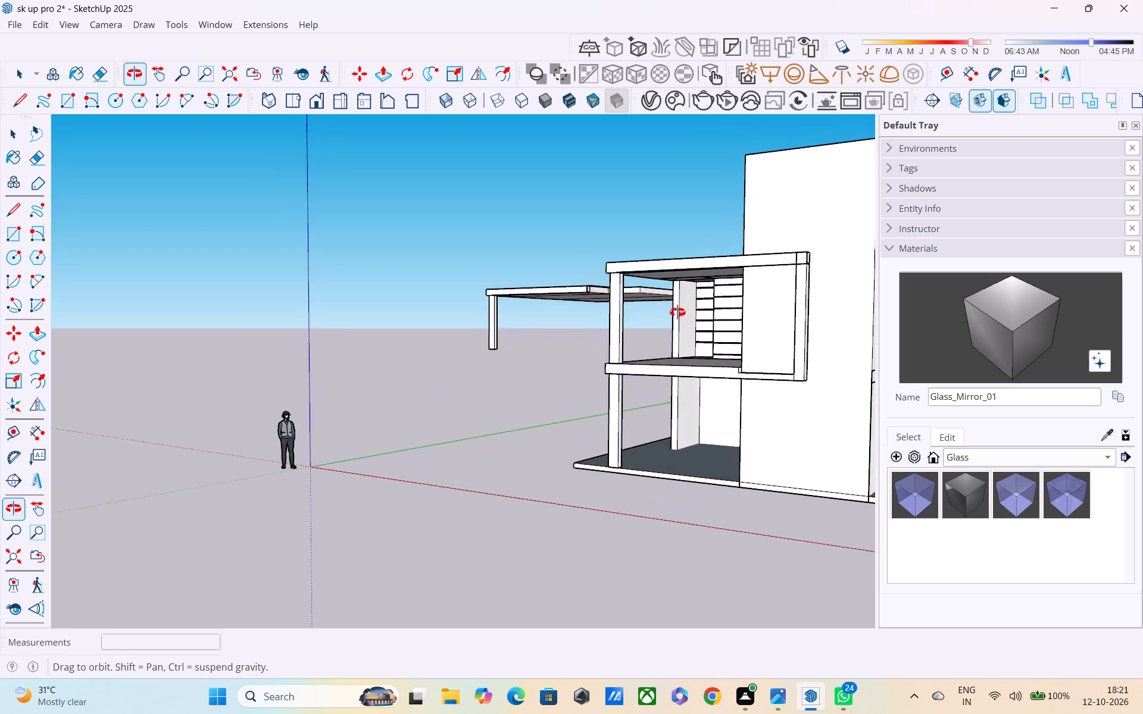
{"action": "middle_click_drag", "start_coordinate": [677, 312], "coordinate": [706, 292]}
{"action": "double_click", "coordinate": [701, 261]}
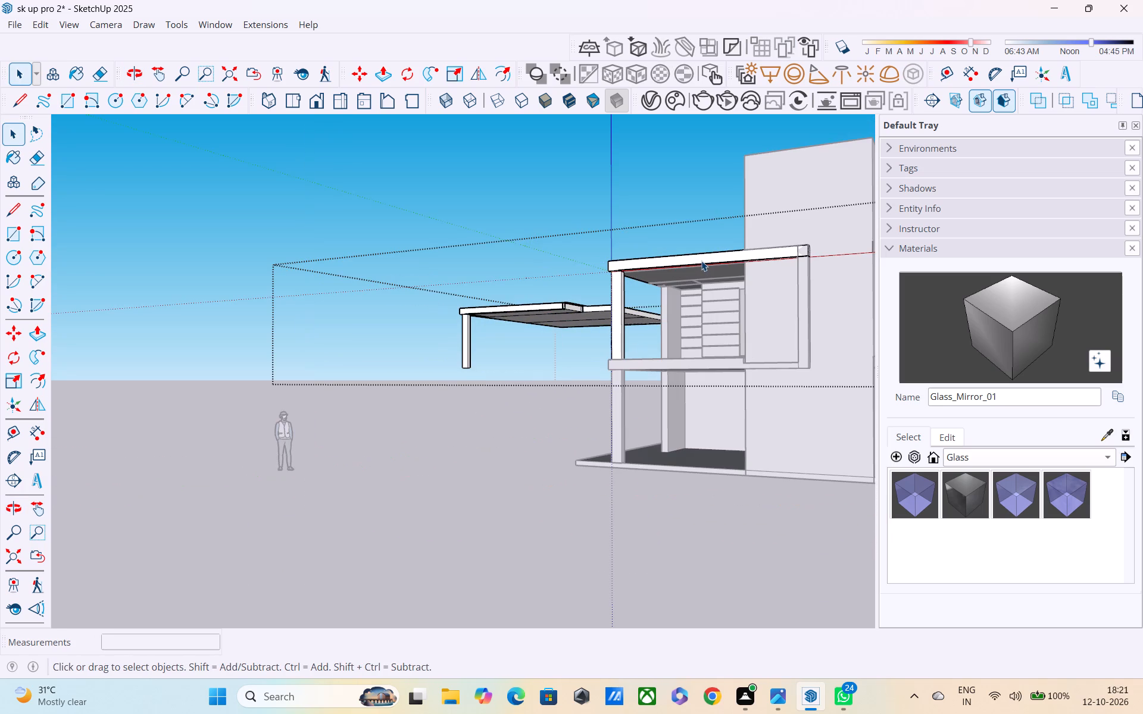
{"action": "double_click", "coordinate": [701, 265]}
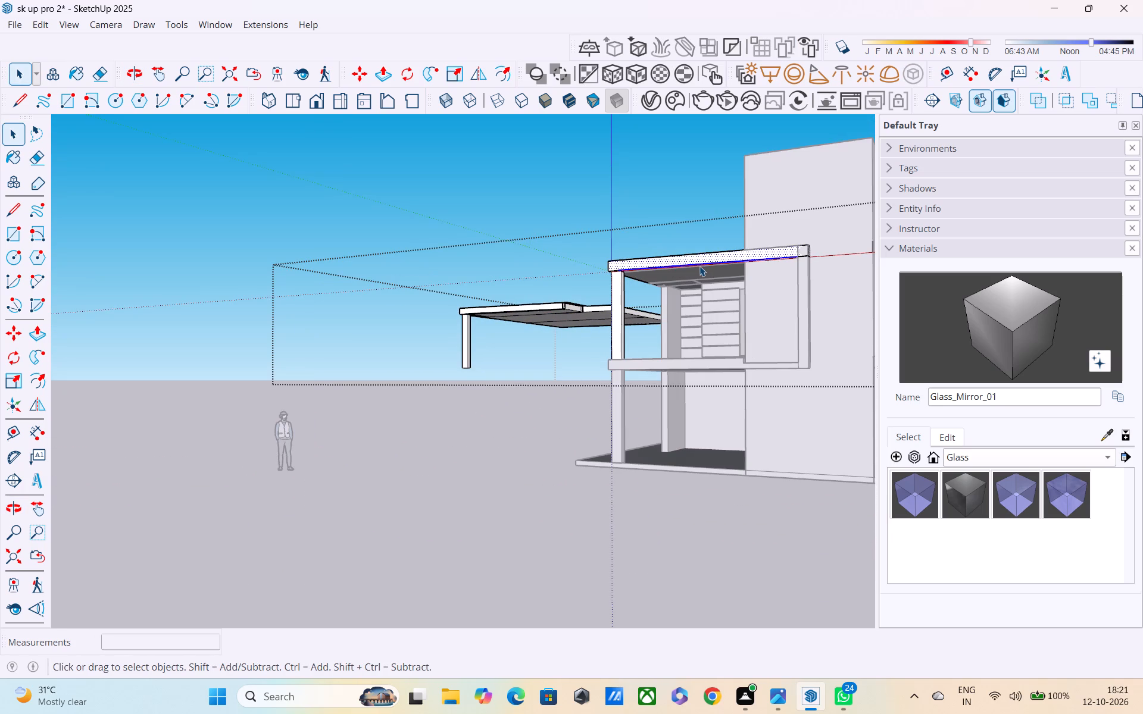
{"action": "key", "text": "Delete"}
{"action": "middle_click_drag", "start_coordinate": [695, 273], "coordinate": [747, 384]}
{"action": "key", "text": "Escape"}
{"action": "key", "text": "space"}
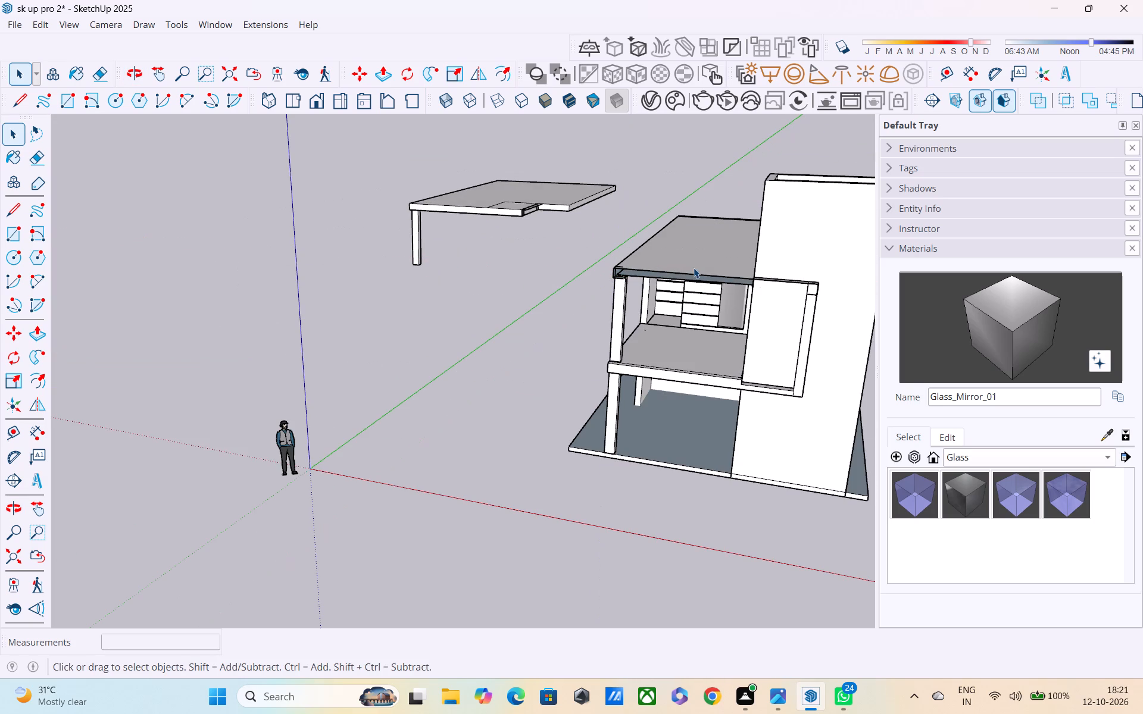
Explode the upper roof group that contains the roof slab, its front column and the detached canopy.
{"action": "left_click", "coordinate": [694, 268]}
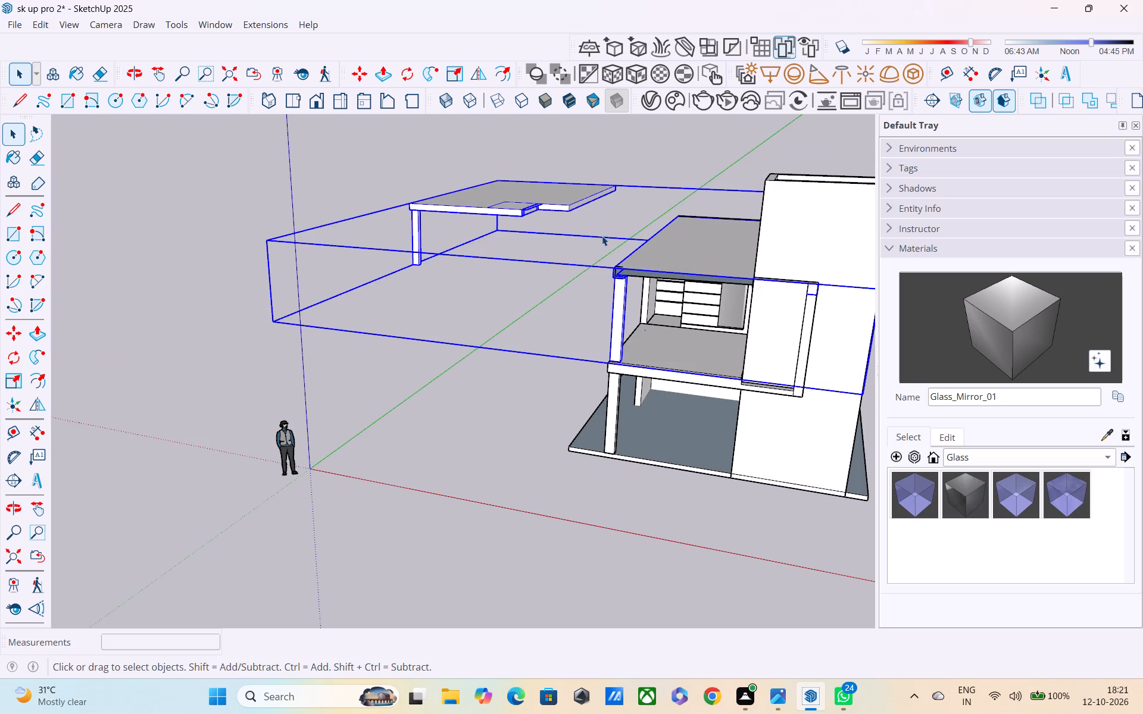
{"action": "right_click", "coordinate": [548, 202]}
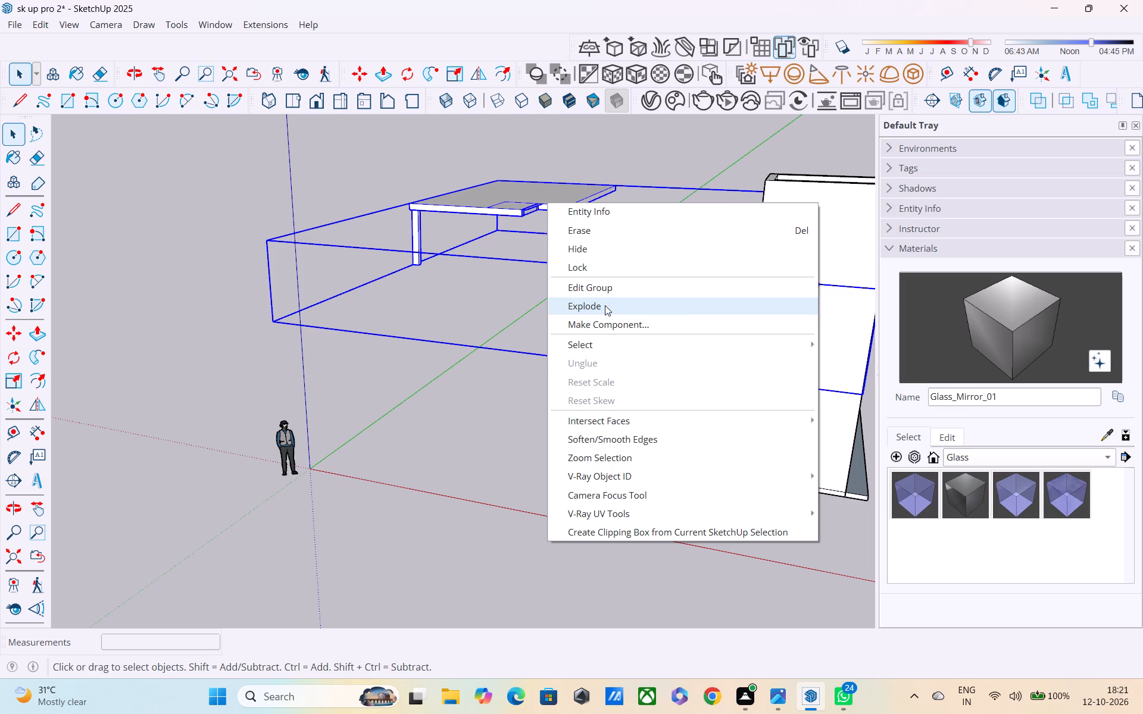
{"action": "left_click", "coordinate": [605, 305]}
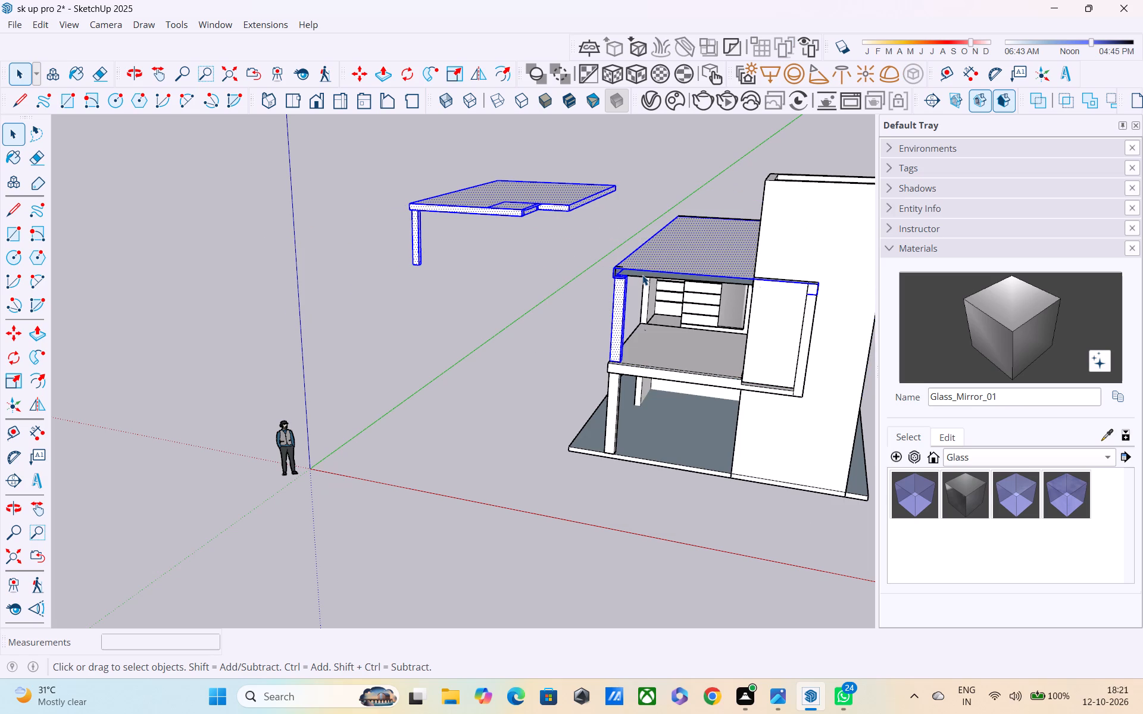
Delete all connected geometry of the front roof slab, including its upper-floor column and the frame edge beside the tower.
{"action": "left_click", "coordinate": [642, 275]}
{"action": "left_click", "coordinate": [585, 171]}
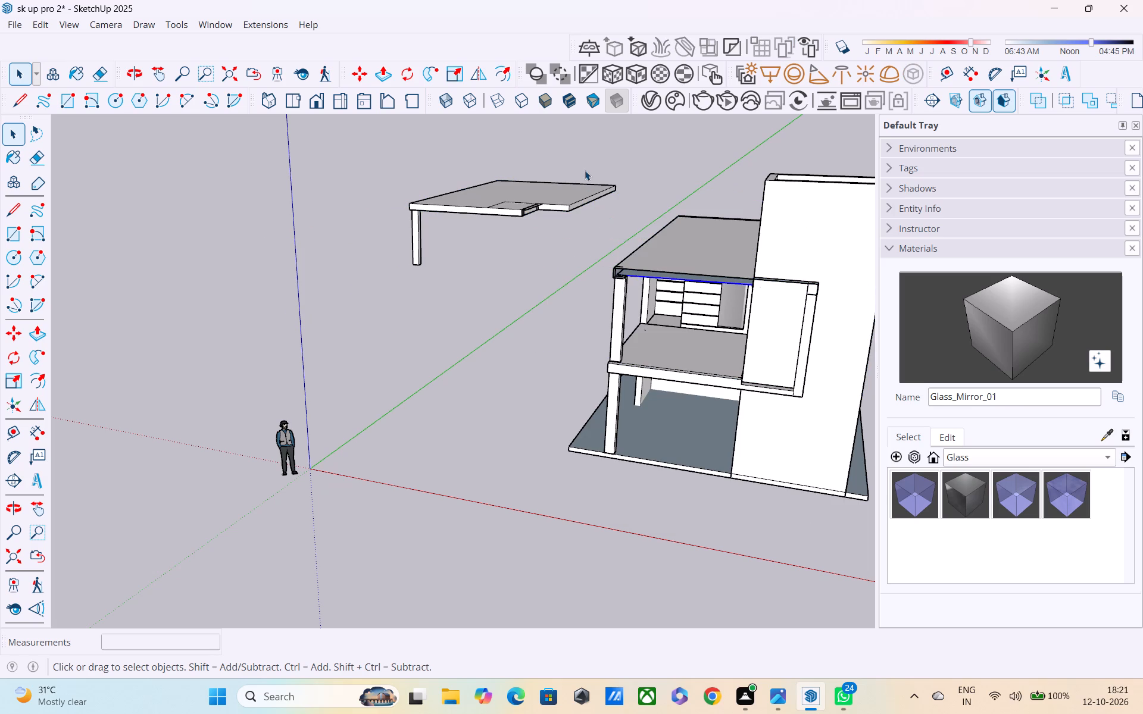
{"action": "left_click", "coordinate": [661, 273]}
{"action": "triple_click", "coordinate": [662, 264]}
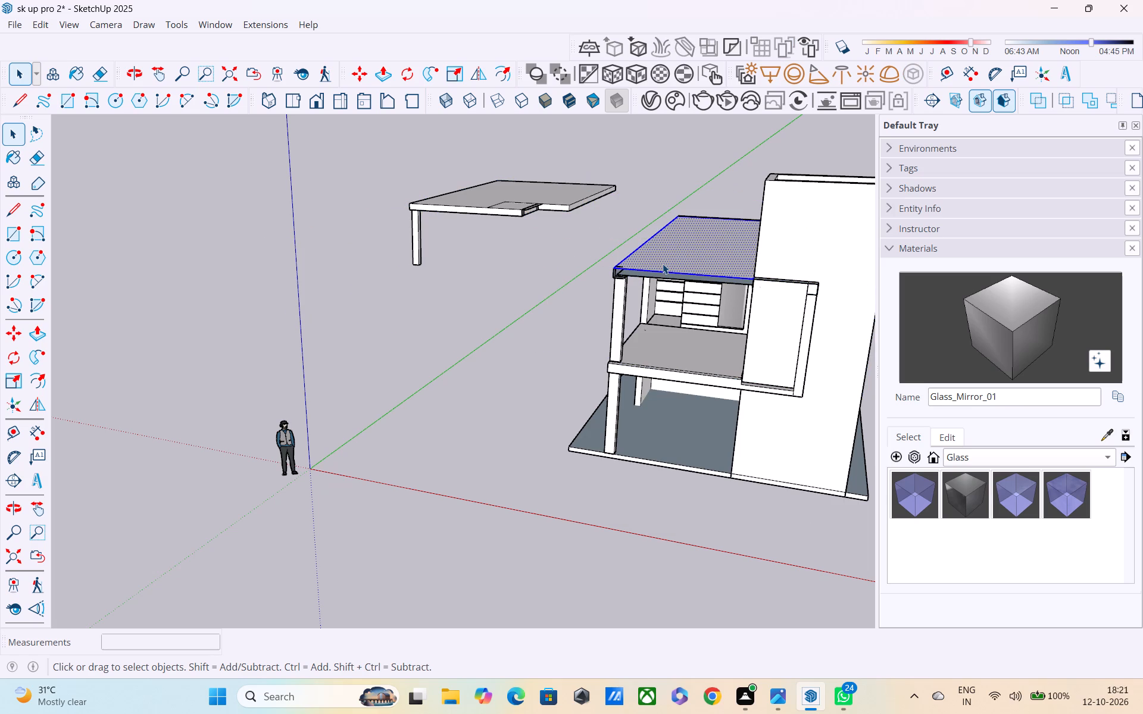
{"action": "left_click", "coordinate": [663, 264]}
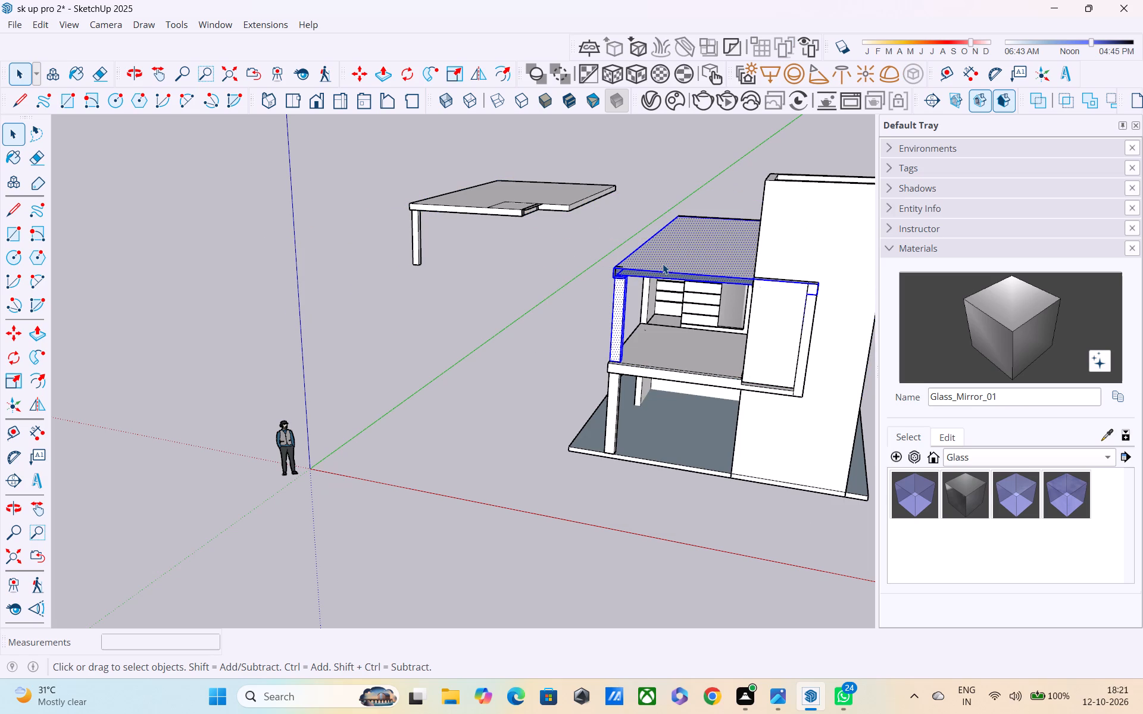
{"action": "key", "text": "Delete"}
Delete the leftover group at the upper floor's open front corner, including its loose edges and the rear ground-floor column.
{"action": "scroll", "coordinate": [679, 267], "scroll_direction": "down", "scroll_amount": 2}
{"action": "middle_click_drag", "start_coordinate": [683, 271], "coordinate": [717, 304]}
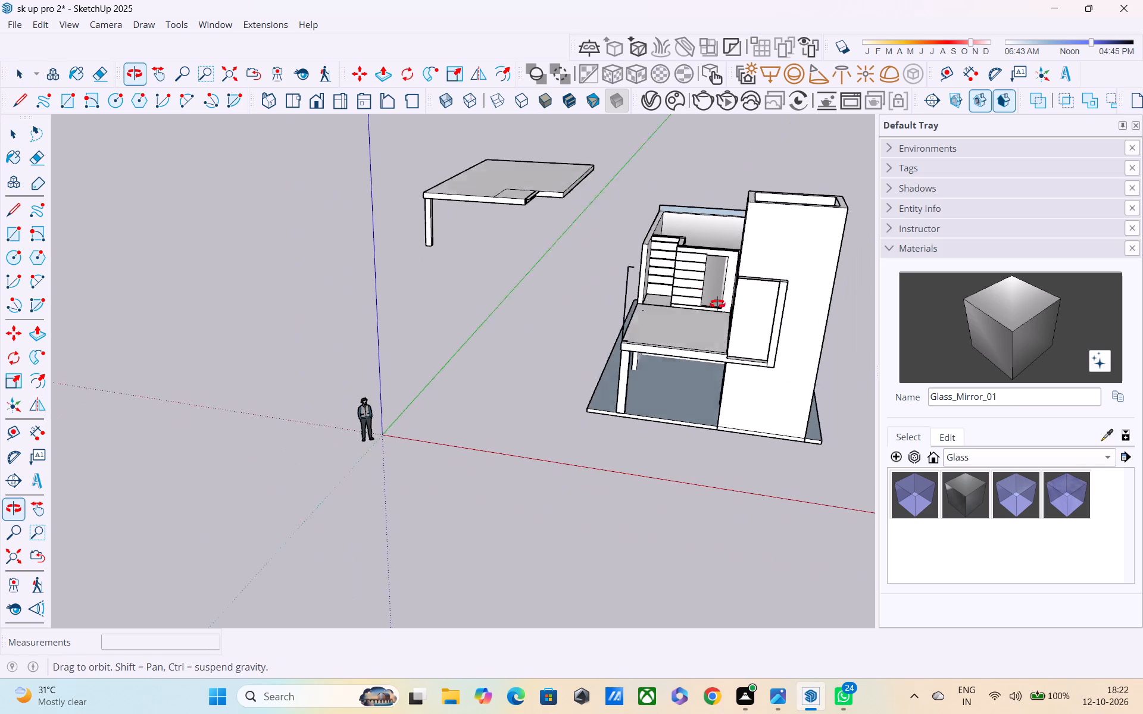
{"action": "middle_click_drag", "start_coordinate": [717, 304], "coordinate": [761, 282]}
{"action": "scroll", "coordinate": [761, 280], "scroll_direction": "up", "scroll_amount": 2}
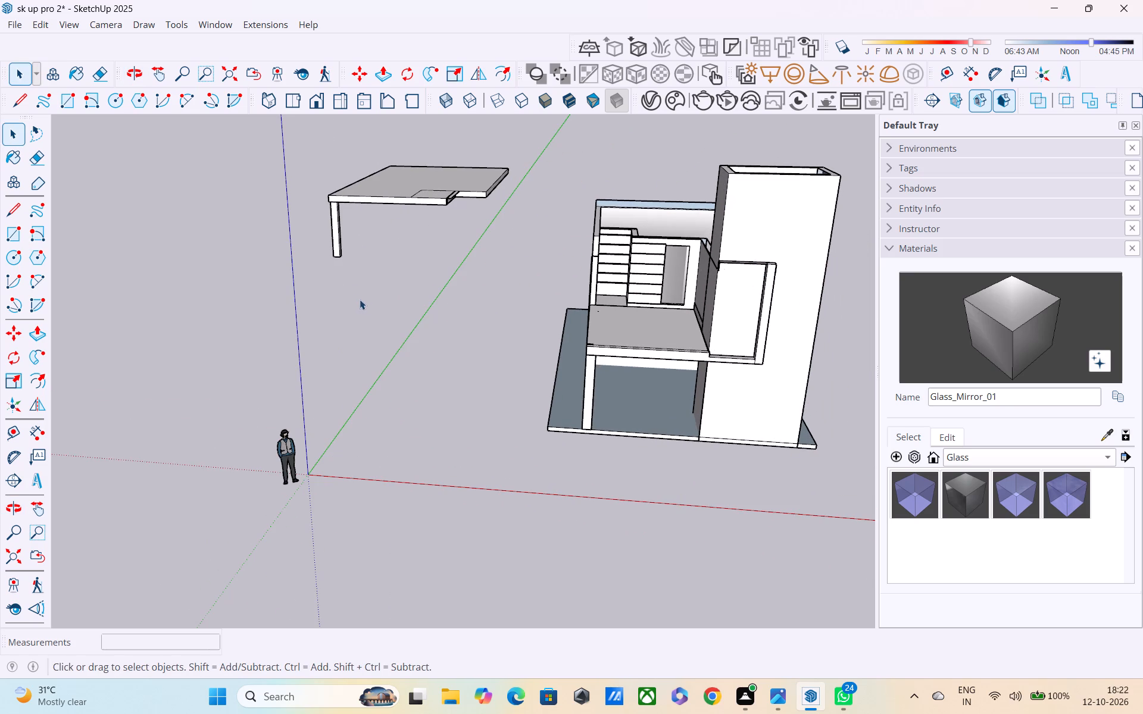
{"action": "middle_click_drag", "start_coordinate": [367, 300], "coordinate": [397, 233]}
{"action": "scroll", "coordinate": [541, 300], "scroll_direction": "up", "scroll_amount": 3}
{"action": "middle_click_drag", "start_coordinate": [641, 256], "coordinate": [643, 312]}
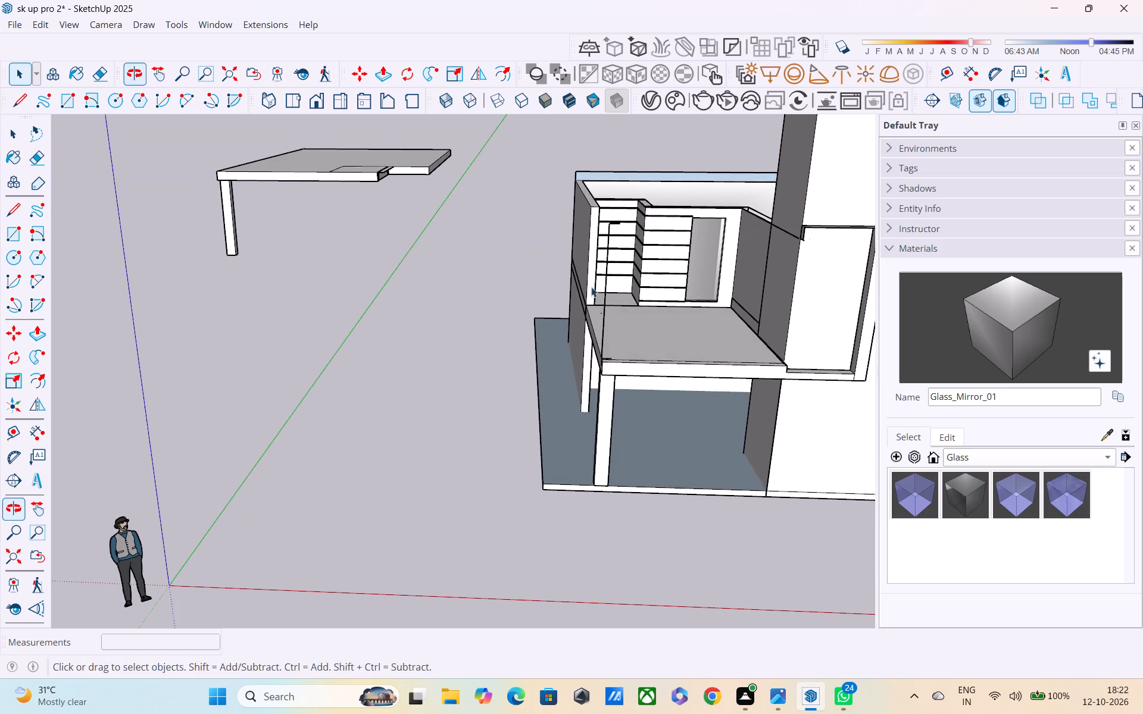
{"action": "left_click", "coordinate": [608, 252]}
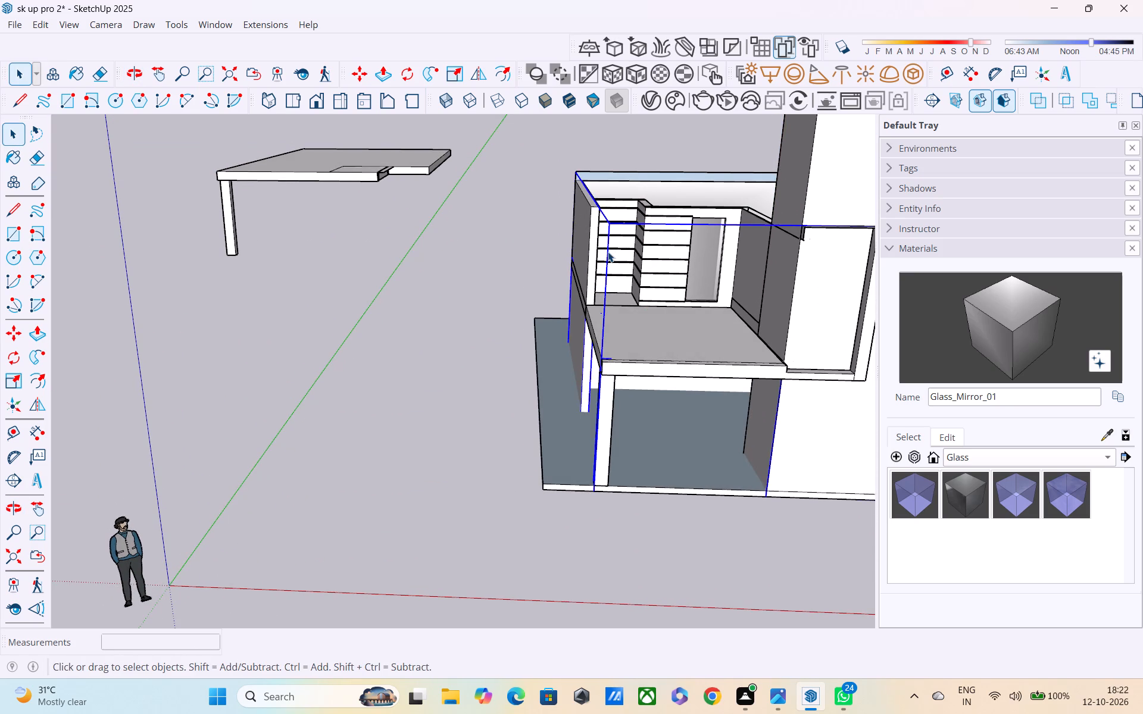
{"action": "key", "text": "Delete"}
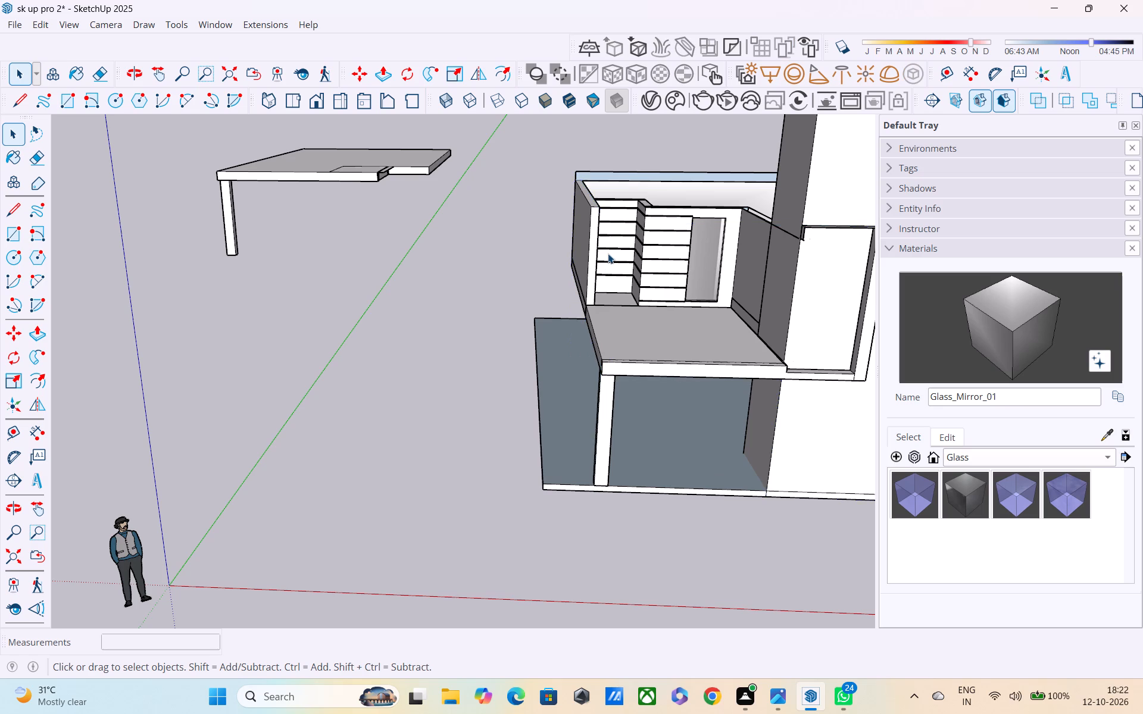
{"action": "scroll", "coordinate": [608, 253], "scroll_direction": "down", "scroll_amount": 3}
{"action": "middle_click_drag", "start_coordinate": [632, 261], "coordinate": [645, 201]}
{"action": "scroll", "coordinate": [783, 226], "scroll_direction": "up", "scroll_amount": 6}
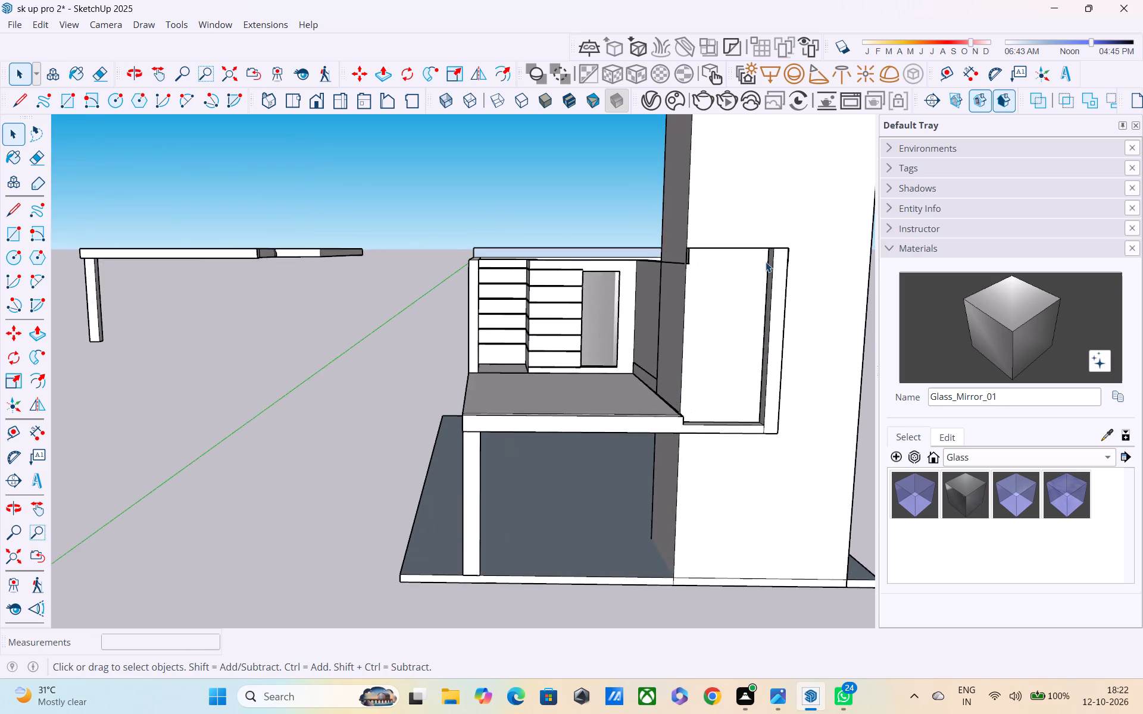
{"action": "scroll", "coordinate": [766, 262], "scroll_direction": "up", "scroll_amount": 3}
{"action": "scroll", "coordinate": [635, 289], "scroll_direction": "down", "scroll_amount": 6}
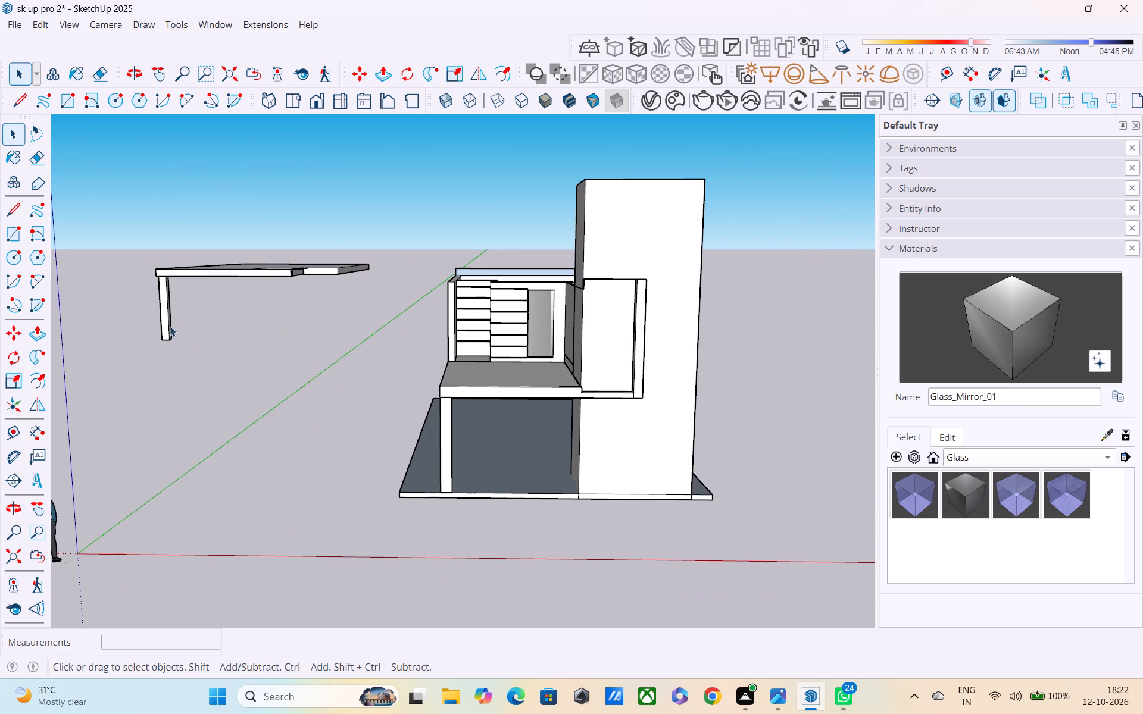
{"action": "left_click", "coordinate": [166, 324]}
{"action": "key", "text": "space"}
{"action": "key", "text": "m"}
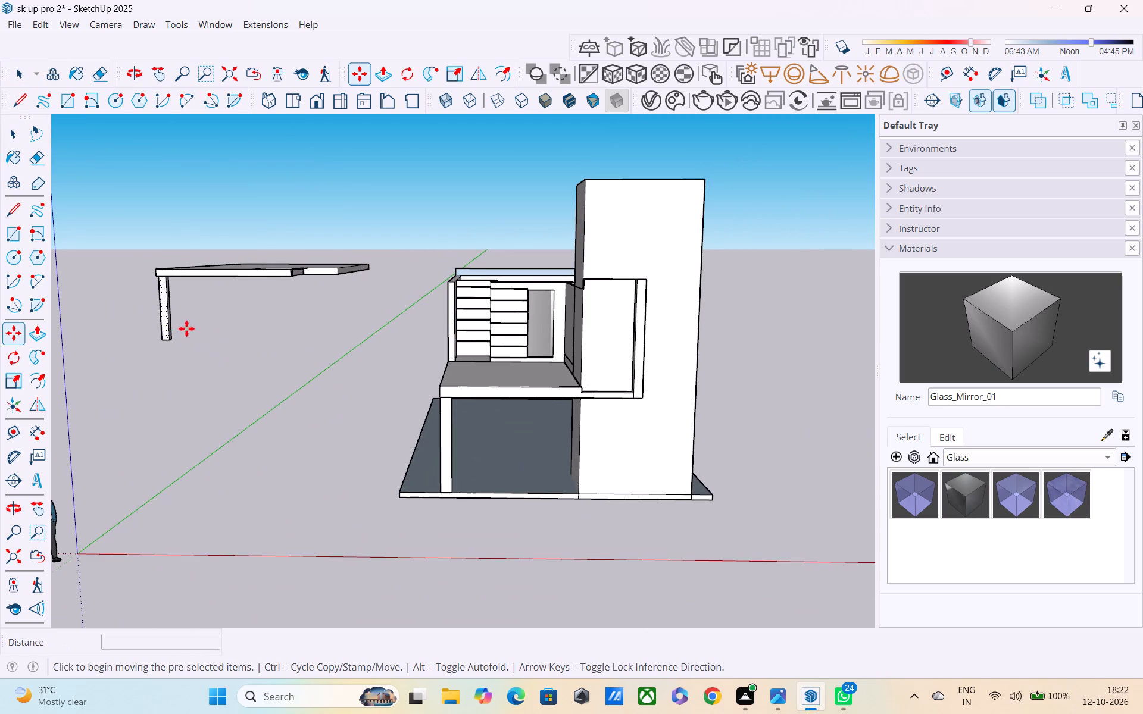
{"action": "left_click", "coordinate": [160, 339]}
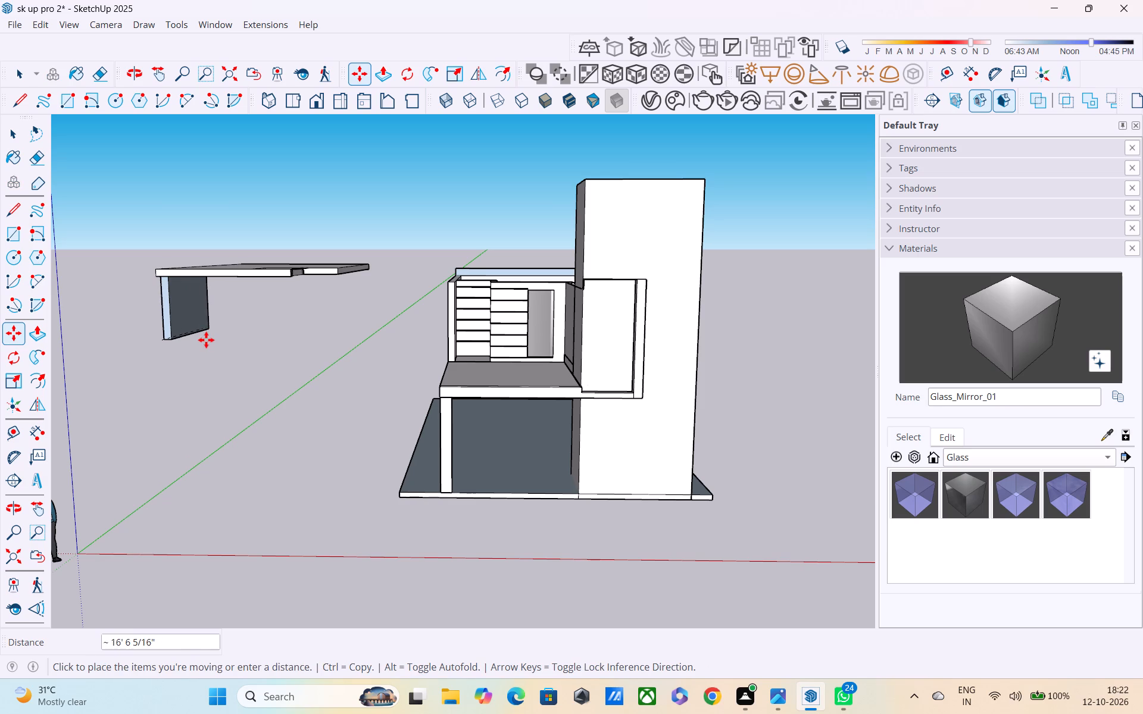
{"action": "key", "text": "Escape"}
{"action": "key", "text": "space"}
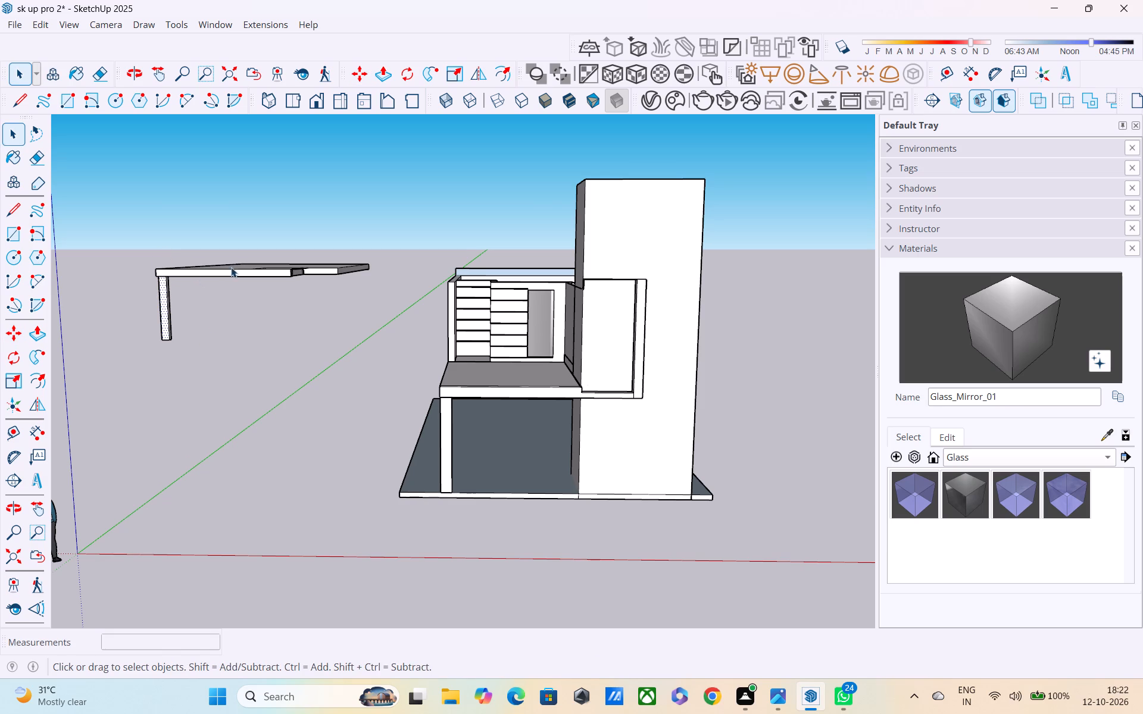
Delete the slightly lowered top face beside the notch of the detached canopy slab, together with its bounding edges.
{"action": "middle_click_drag", "start_coordinate": [264, 265], "coordinate": [267, 180]}
{"action": "scroll", "coordinate": [301, 318], "scroll_direction": "up", "scroll_amount": 5}
{"action": "middle_click_drag", "start_coordinate": [298, 339], "coordinate": [291, 243]}
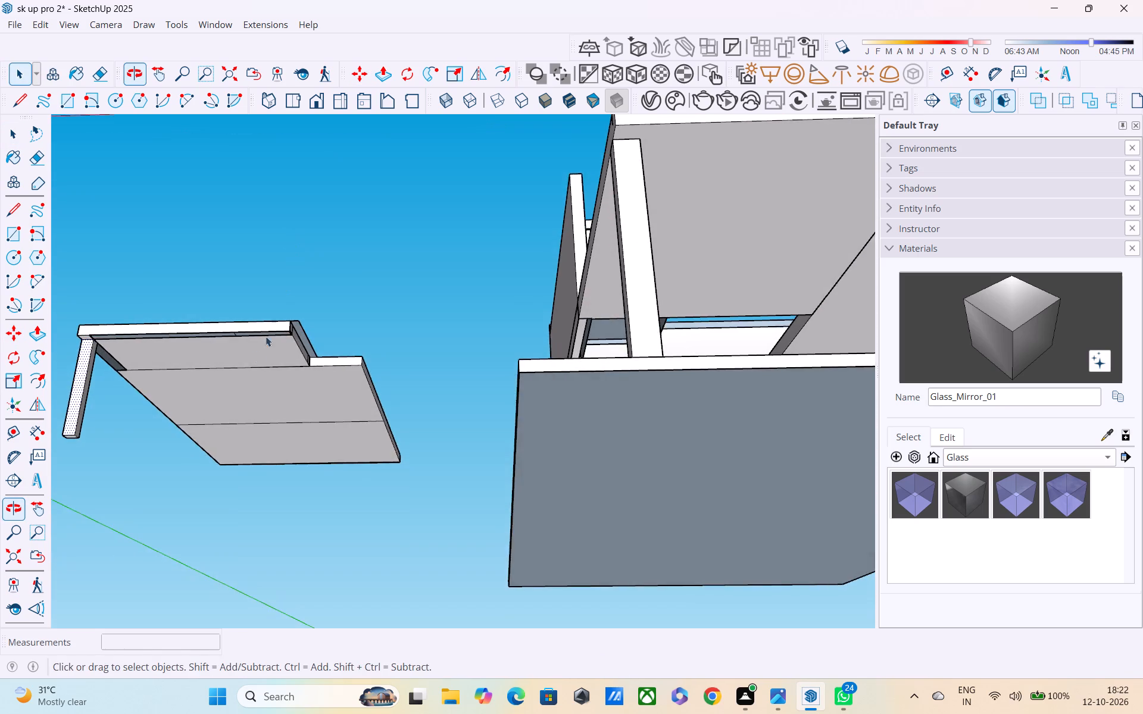
{"action": "scroll", "coordinate": [249, 359], "scroll_direction": "up", "scroll_amount": 3}
{"action": "middle_click_drag", "start_coordinate": [234, 373], "coordinate": [195, 511]}
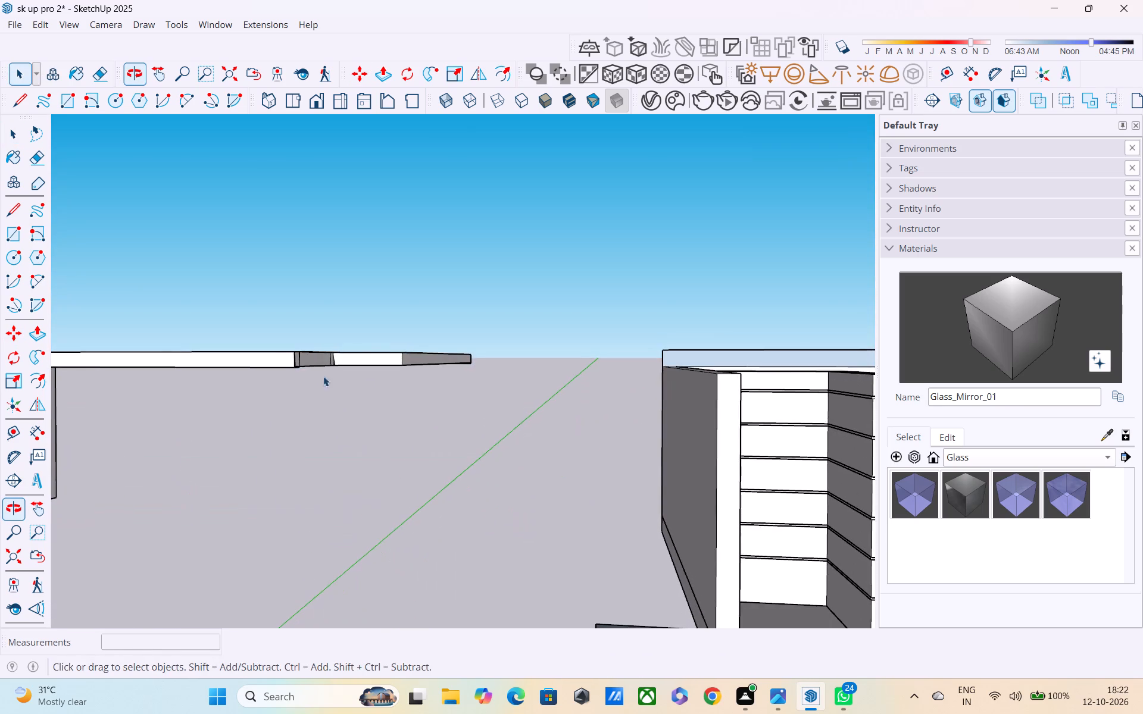
{"action": "scroll", "coordinate": [367, 321], "scroll_direction": "up", "scroll_amount": 1}
{"action": "middle_click_drag", "start_coordinate": [368, 368], "coordinate": [288, 488]}
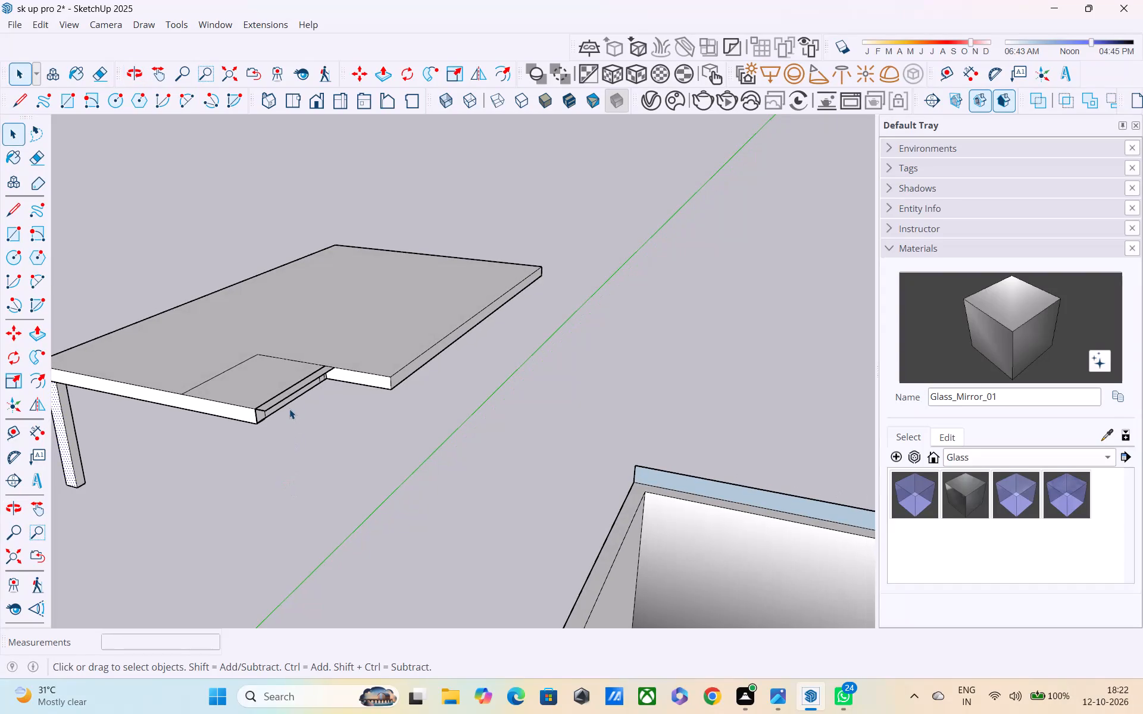
{"action": "key", "text": "space"}
{"action": "double_click", "coordinate": [282, 398]}
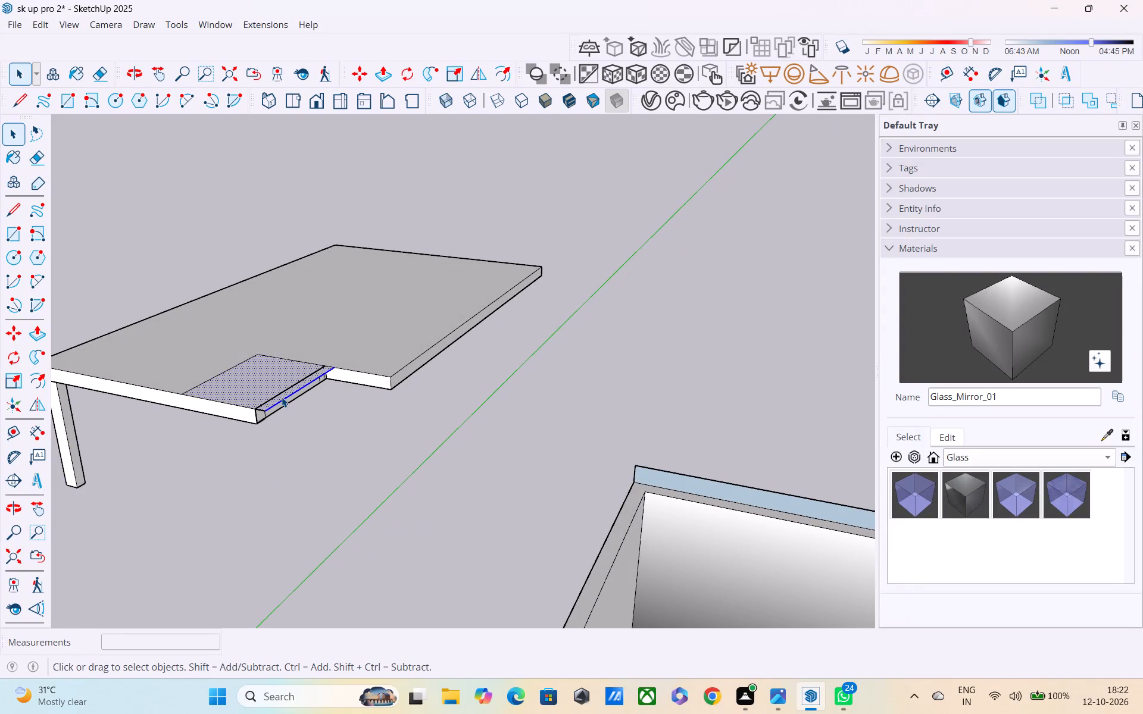
{"action": "key", "text": "Delete"}
Draw a rectangle over the opening in the canopy slab's top, from its inner corner to the outer front corner.
{"action": "middle_click_drag", "start_coordinate": [282, 397], "coordinate": [331, 459]}
{"action": "middle_click_drag", "start_coordinate": [307, 444], "coordinate": [373, 505]}
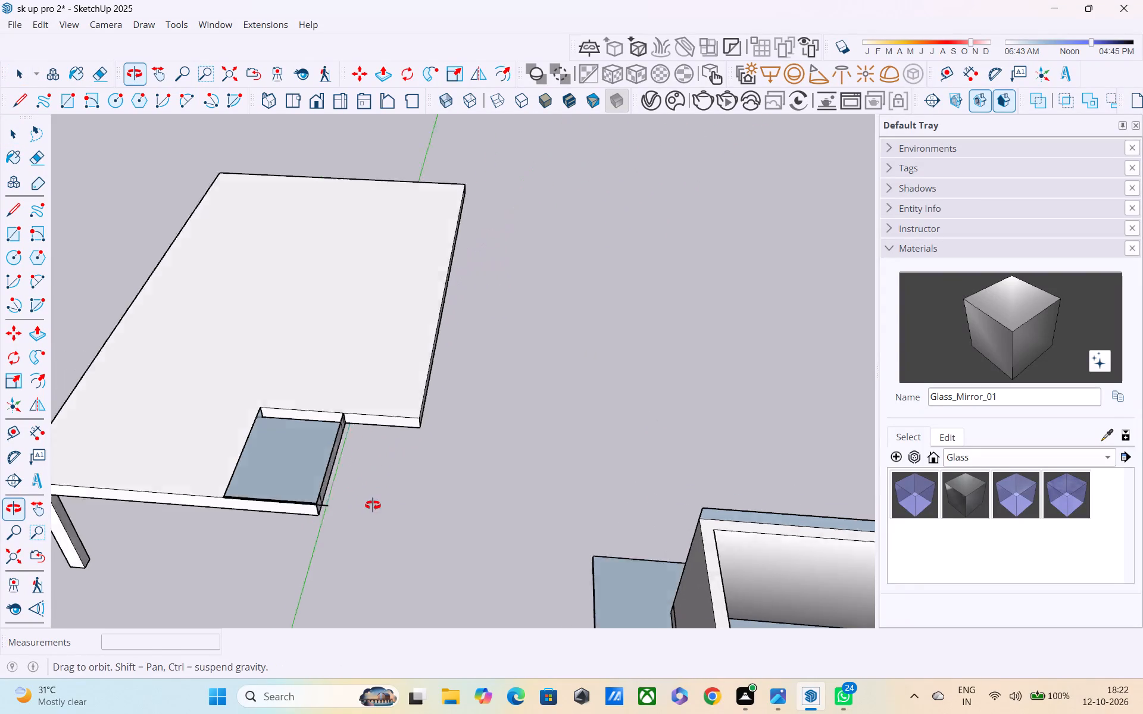
{"action": "middle_click_drag", "start_coordinate": [373, 505], "coordinate": [374, 506]}
{"action": "scroll", "coordinate": [374, 502], "scroll_direction": "up", "scroll_amount": 1}
{"action": "key", "text": "r"}
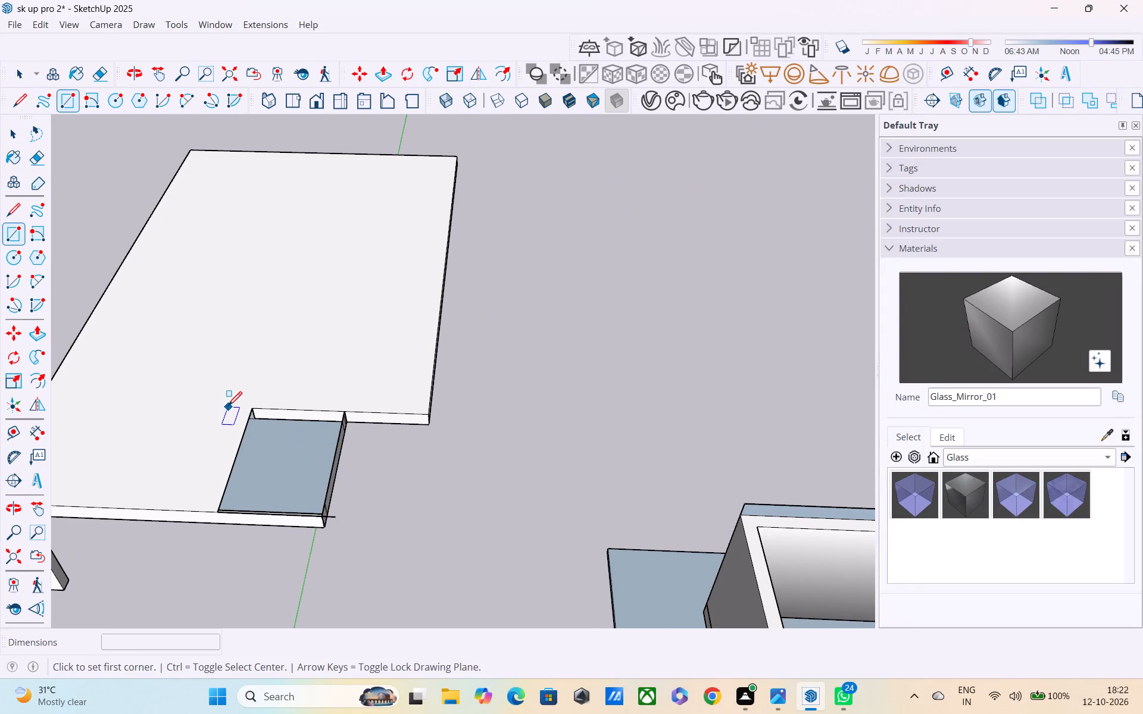
{"action": "left_click", "coordinate": [257, 412]}
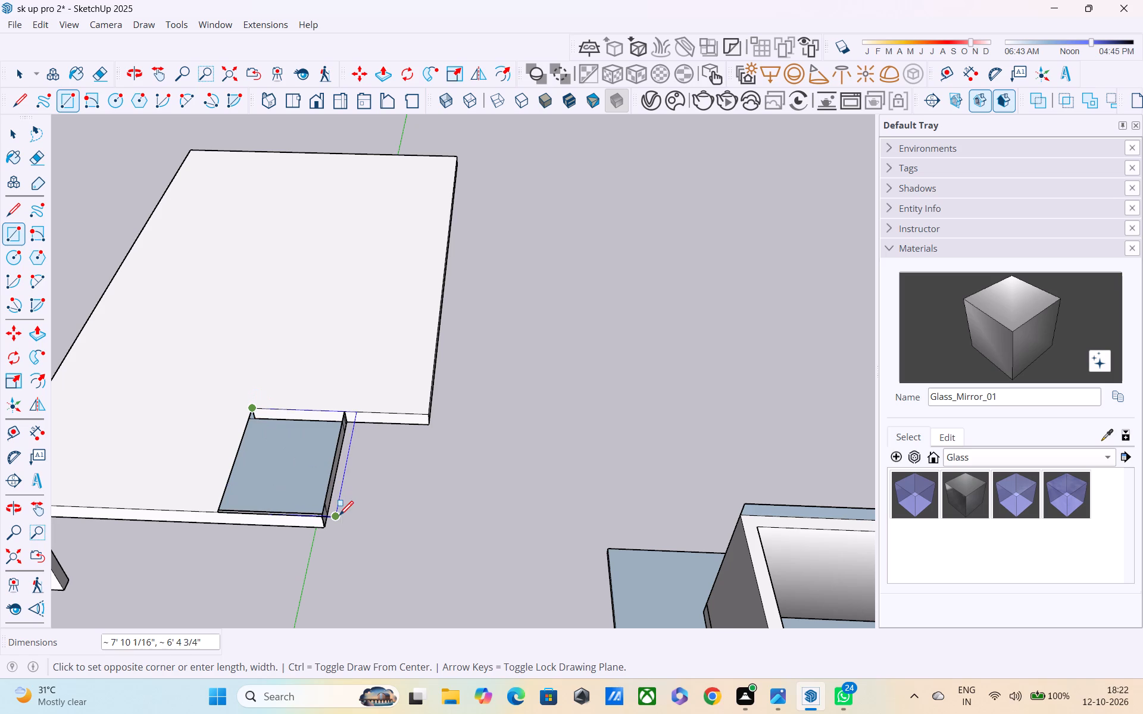
{"action": "left_click", "coordinate": [319, 519]}
Erase the short stray edges at both ends of the vertical side face along the canopy slab's notch.
{"action": "middle_click_drag", "start_coordinate": [335, 500], "coordinate": [105, 422]}
{"action": "scroll", "coordinate": [221, 369], "scroll_direction": "up", "scroll_amount": 3}
{"action": "scroll", "coordinate": [361, 350], "scroll_direction": "up", "scroll_amount": 1}
{"action": "middle_click_drag", "start_coordinate": [361, 350], "coordinate": [268, 349]}
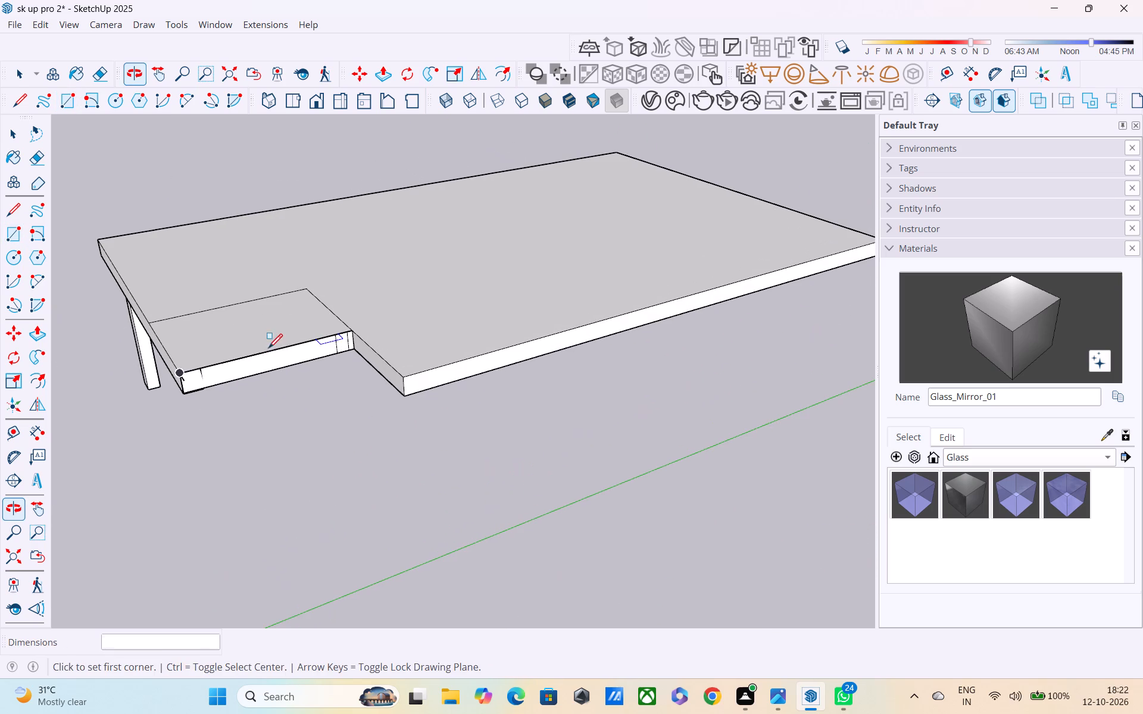
{"action": "key", "text": "space"}
{"action": "key", "text": "e"}
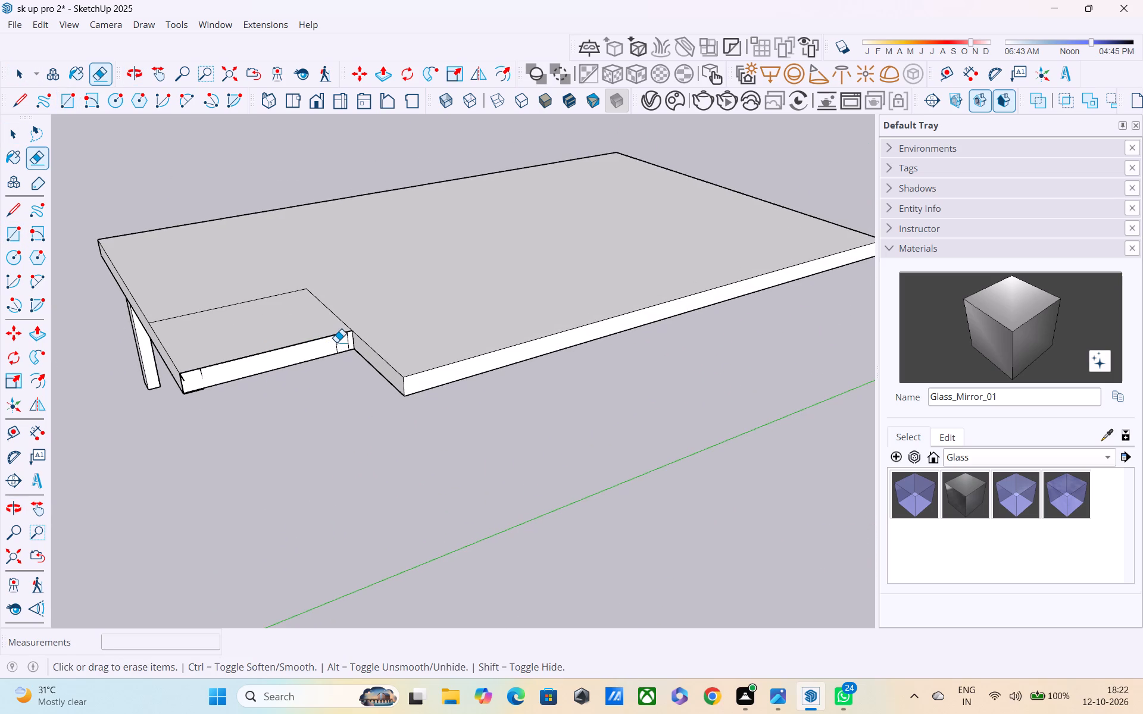
{"action": "left_click", "coordinate": [336, 345]}
{"action": "left_click", "coordinate": [350, 343]}
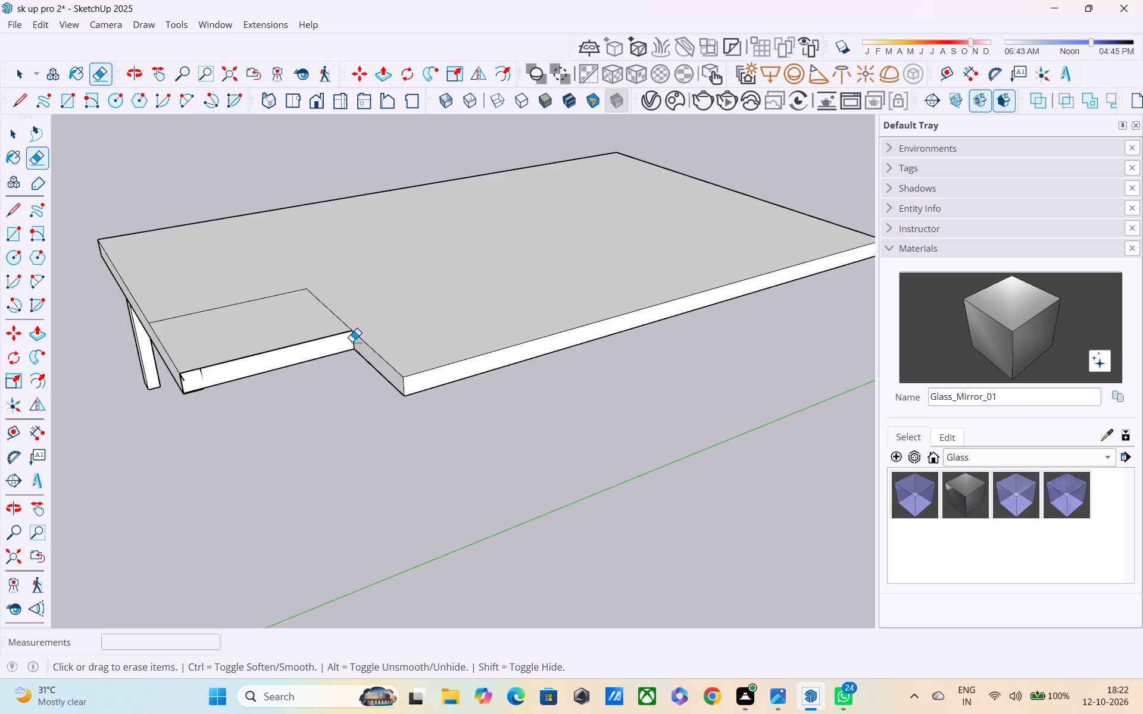
{"action": "left_click", "coordinate": [354, 341]}
{"action": "left_click", "coordinate": [203, 375]}
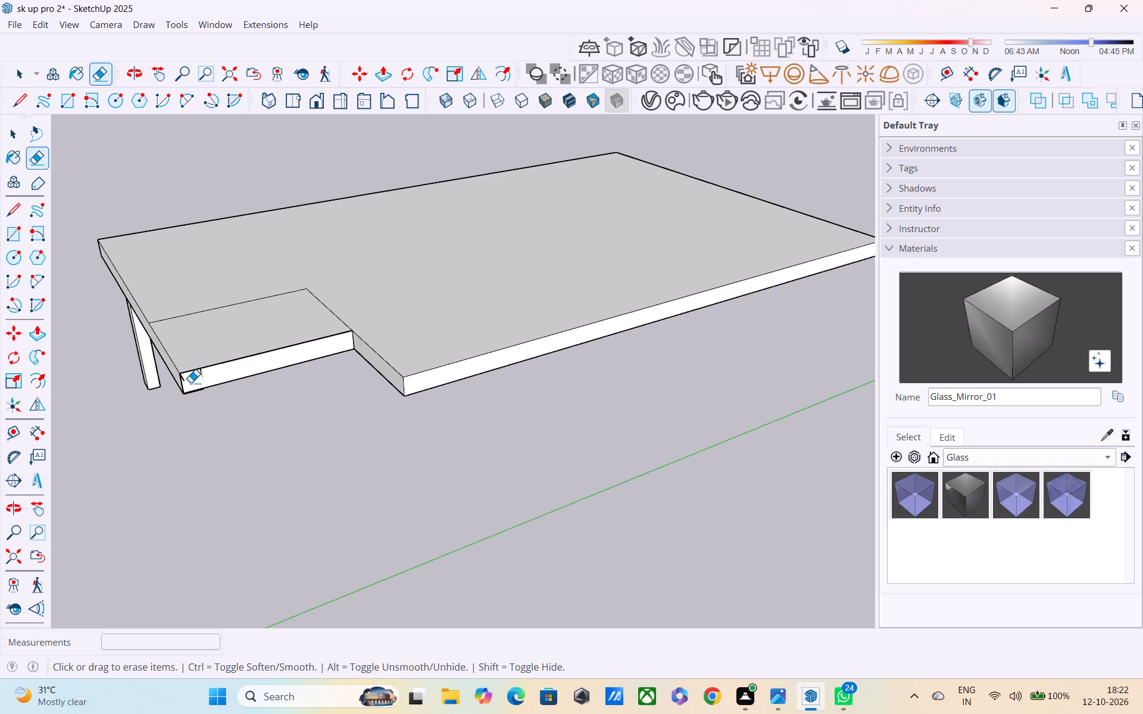
{"action": "left_click", "coordinate": [183, 381]}
Erase the two seam edges separating the new rectangular patch from the rest of the canopy slab's top.
{"action": "middle_click_drag", "start_coordinate": [213, 378], "coordinate": [410, 352]}
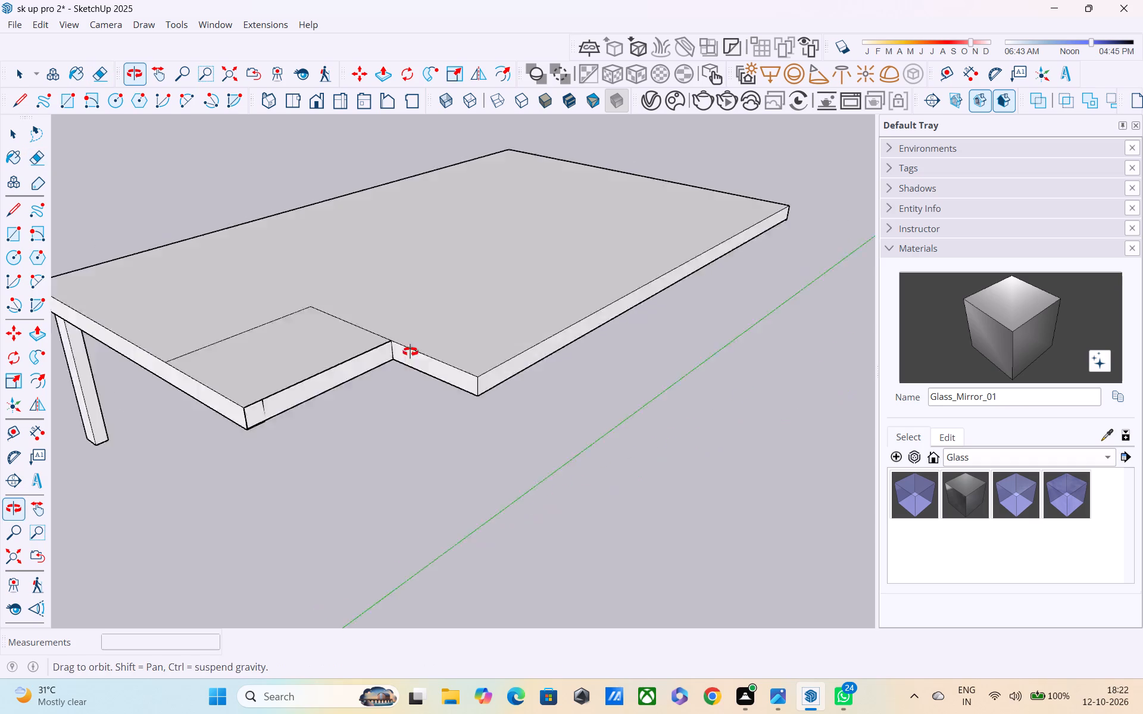
{"action": "middle_click_drag", "start_coordinate": [410, 352], "coordinate": [513, 320]}
{"action": "scroll", "coordinate": [508, 321], "scroll_direction": "down", "scroll_amount": 2}
{"action": "middle_click_drag", "start_coordinate": [402, 338], "coordinate": [435, 411]}
{"action": "left_click", "coordinate": [389, 346]}
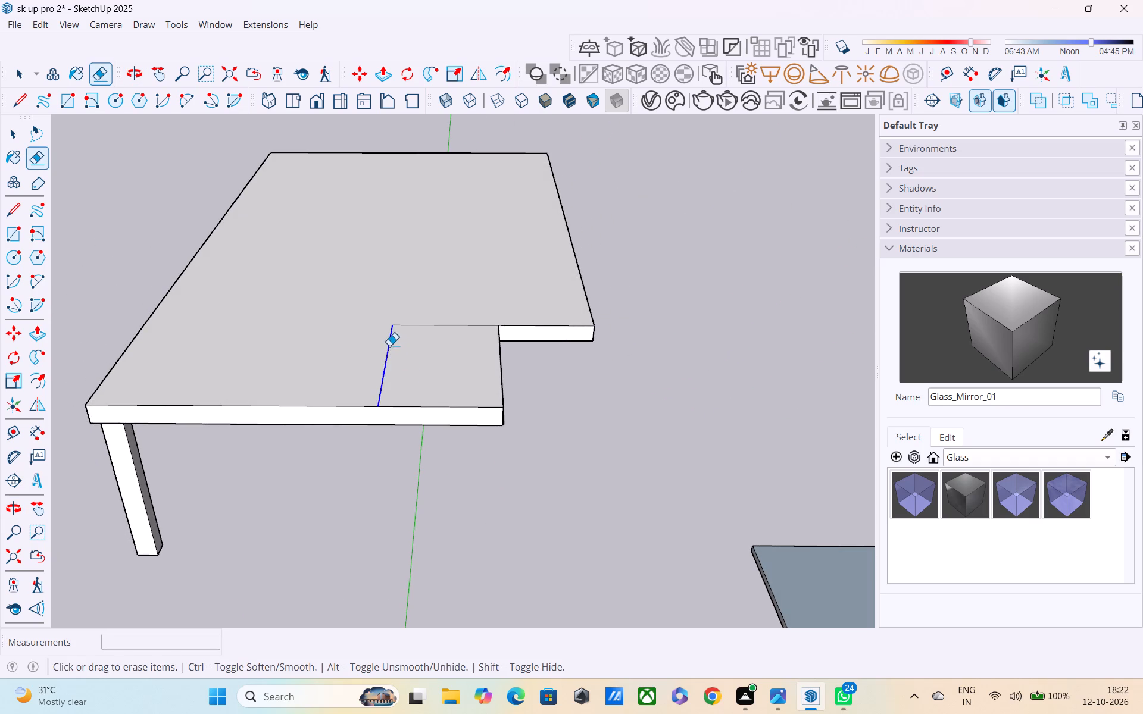
{"action": "left_click", "coordinate": [414, 325]}
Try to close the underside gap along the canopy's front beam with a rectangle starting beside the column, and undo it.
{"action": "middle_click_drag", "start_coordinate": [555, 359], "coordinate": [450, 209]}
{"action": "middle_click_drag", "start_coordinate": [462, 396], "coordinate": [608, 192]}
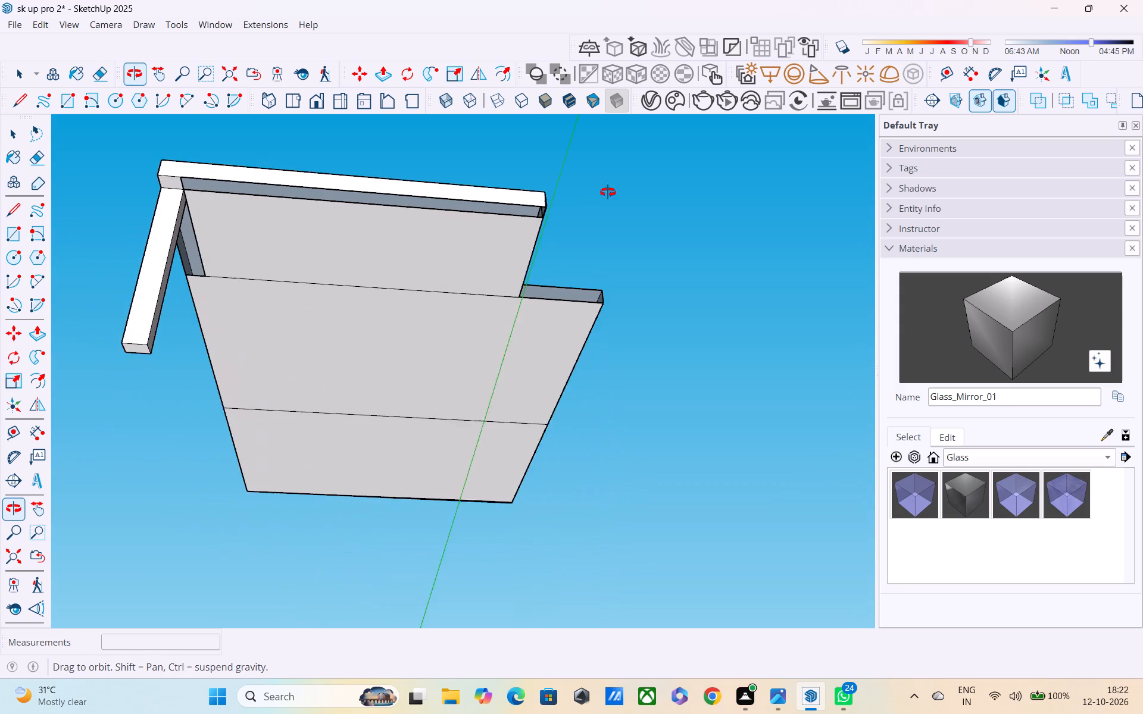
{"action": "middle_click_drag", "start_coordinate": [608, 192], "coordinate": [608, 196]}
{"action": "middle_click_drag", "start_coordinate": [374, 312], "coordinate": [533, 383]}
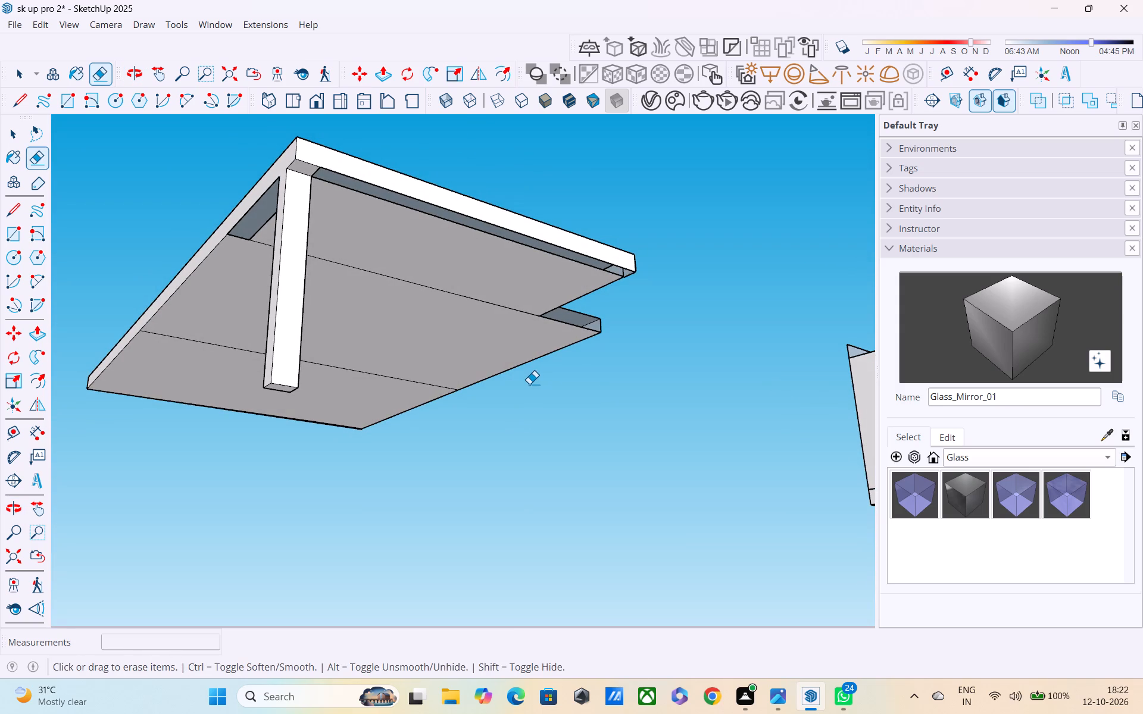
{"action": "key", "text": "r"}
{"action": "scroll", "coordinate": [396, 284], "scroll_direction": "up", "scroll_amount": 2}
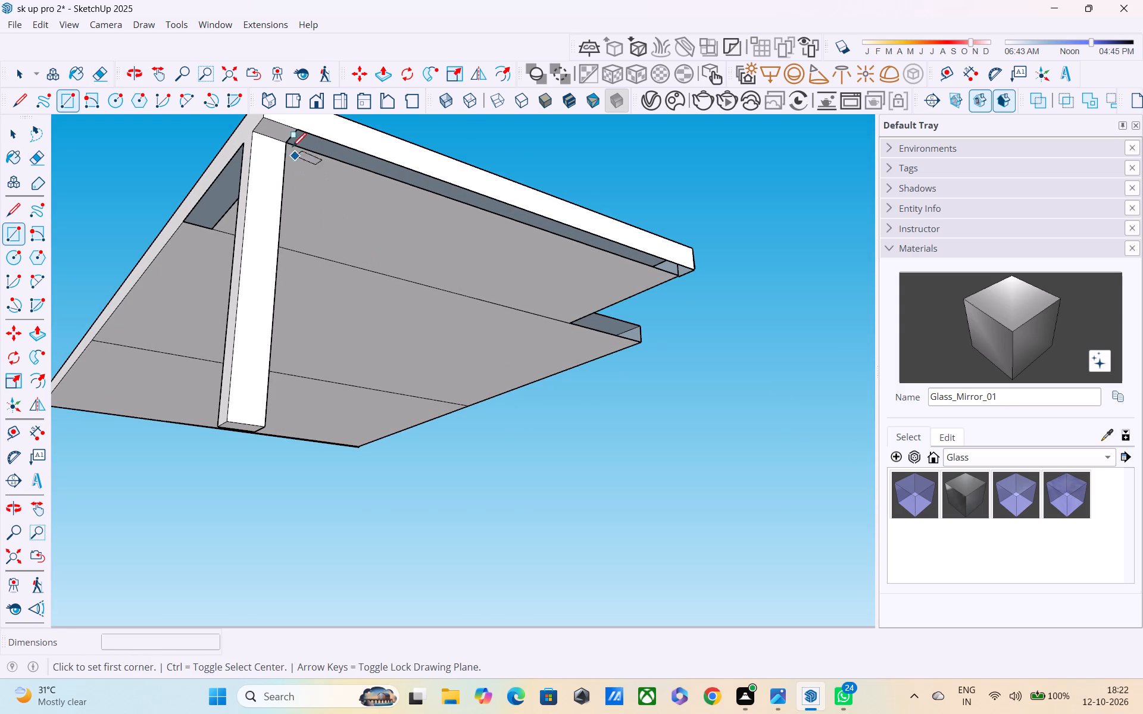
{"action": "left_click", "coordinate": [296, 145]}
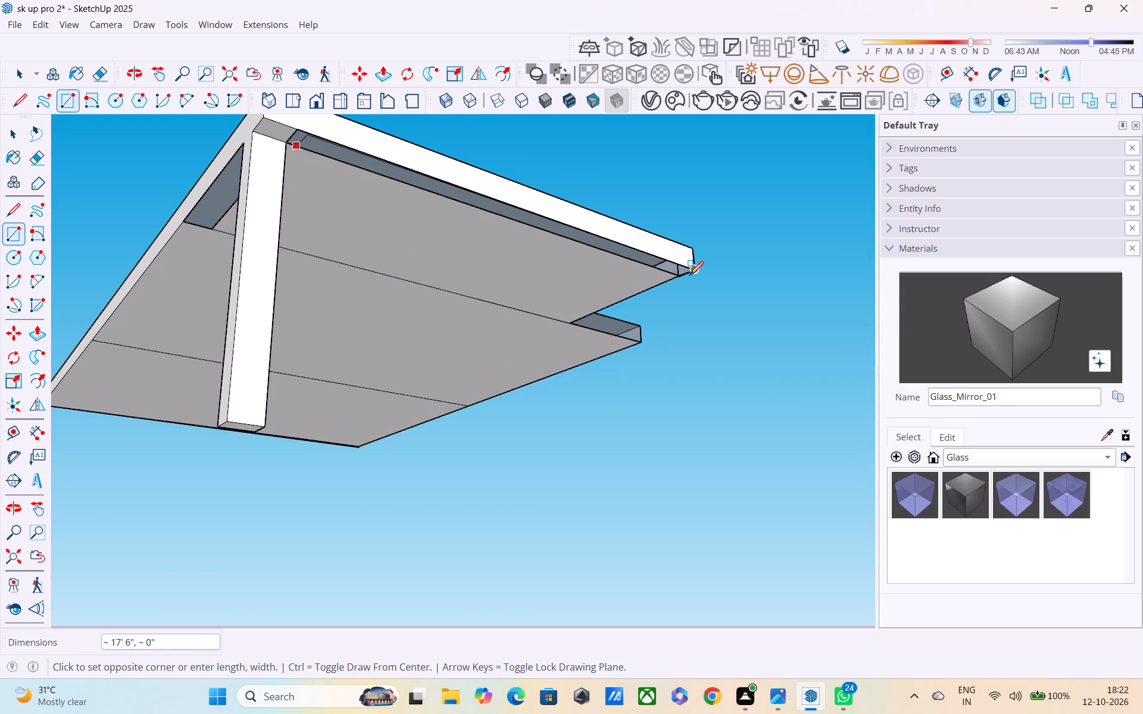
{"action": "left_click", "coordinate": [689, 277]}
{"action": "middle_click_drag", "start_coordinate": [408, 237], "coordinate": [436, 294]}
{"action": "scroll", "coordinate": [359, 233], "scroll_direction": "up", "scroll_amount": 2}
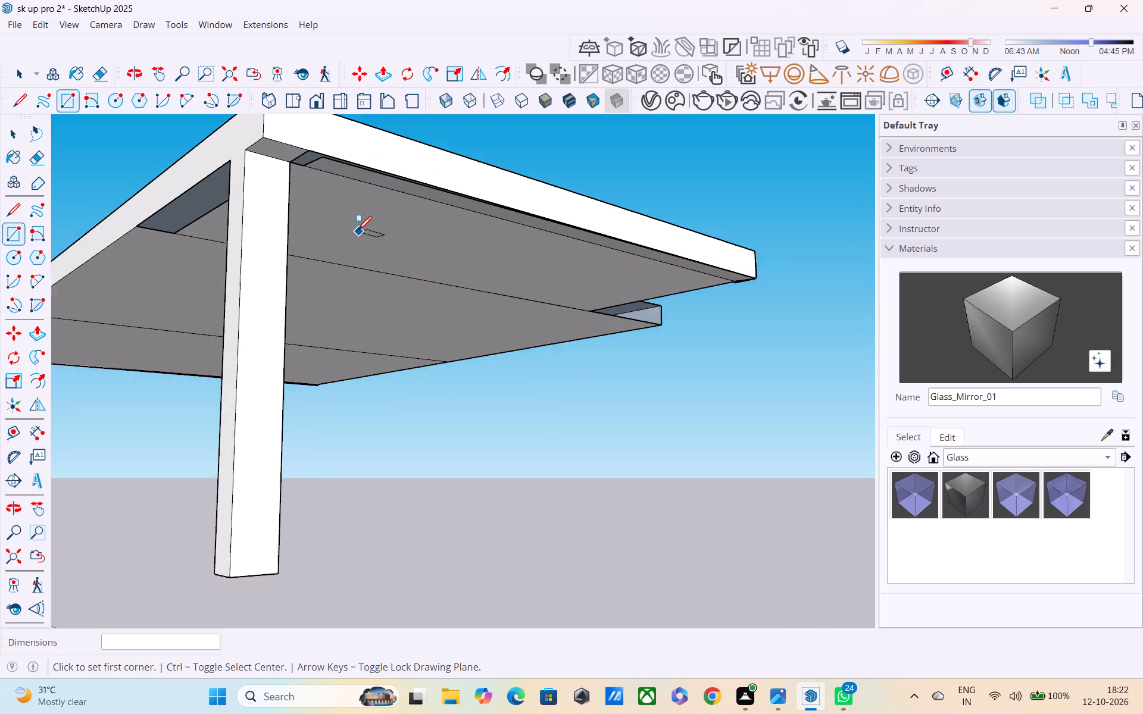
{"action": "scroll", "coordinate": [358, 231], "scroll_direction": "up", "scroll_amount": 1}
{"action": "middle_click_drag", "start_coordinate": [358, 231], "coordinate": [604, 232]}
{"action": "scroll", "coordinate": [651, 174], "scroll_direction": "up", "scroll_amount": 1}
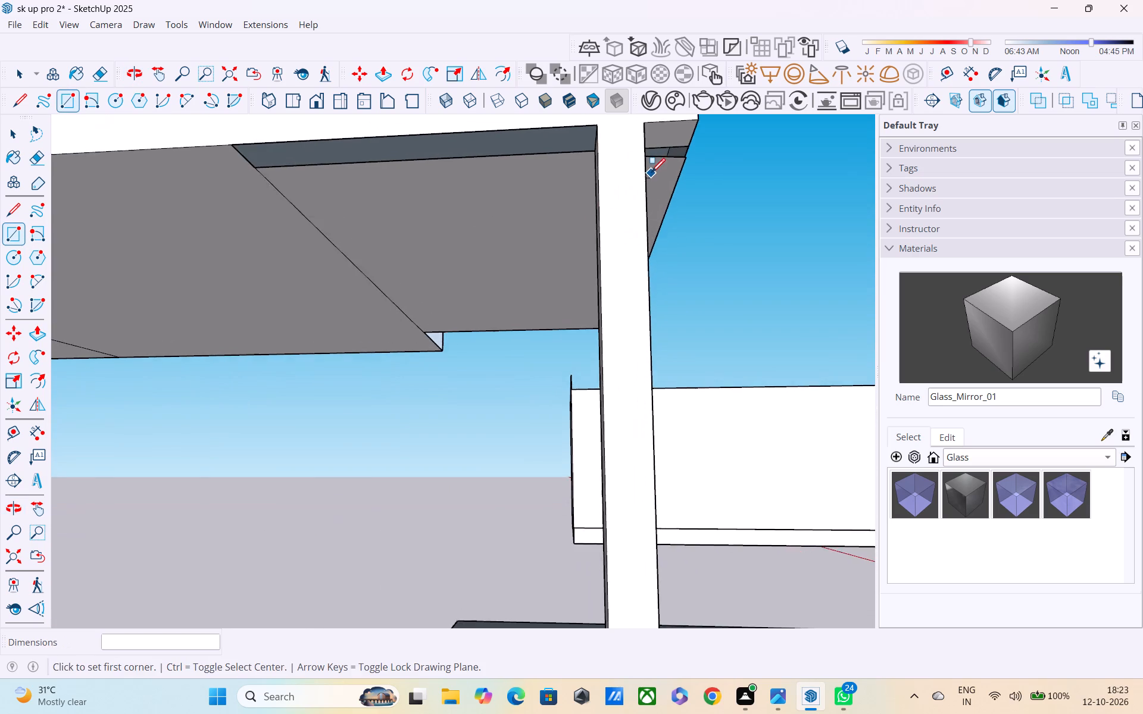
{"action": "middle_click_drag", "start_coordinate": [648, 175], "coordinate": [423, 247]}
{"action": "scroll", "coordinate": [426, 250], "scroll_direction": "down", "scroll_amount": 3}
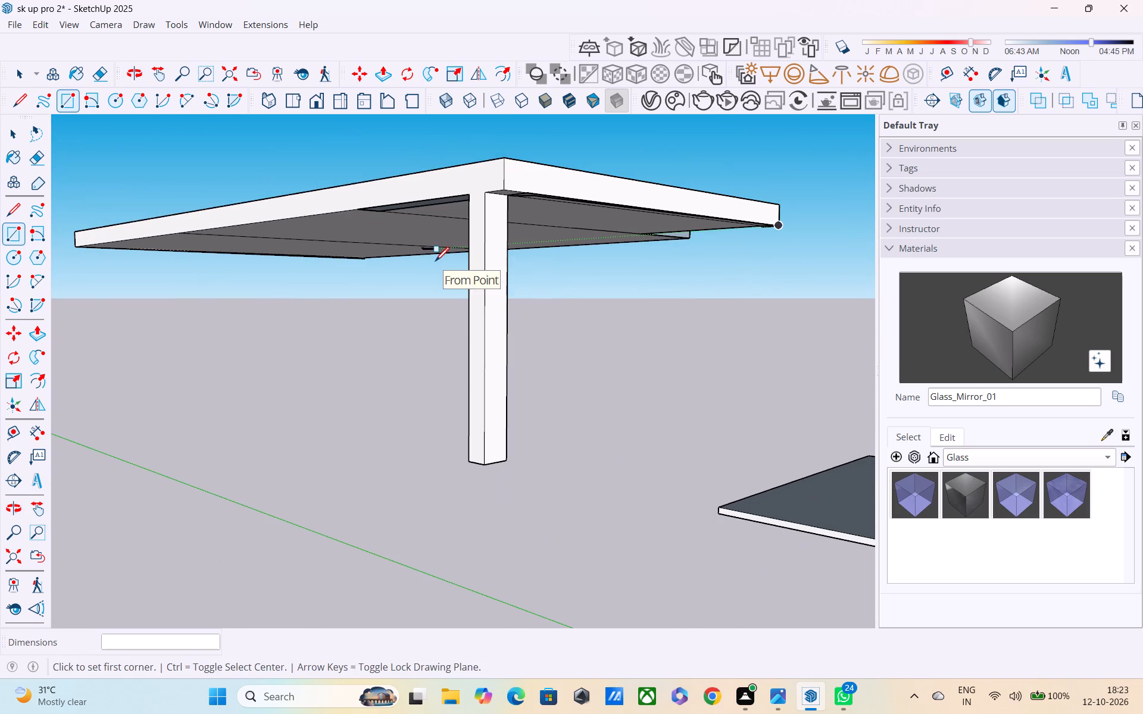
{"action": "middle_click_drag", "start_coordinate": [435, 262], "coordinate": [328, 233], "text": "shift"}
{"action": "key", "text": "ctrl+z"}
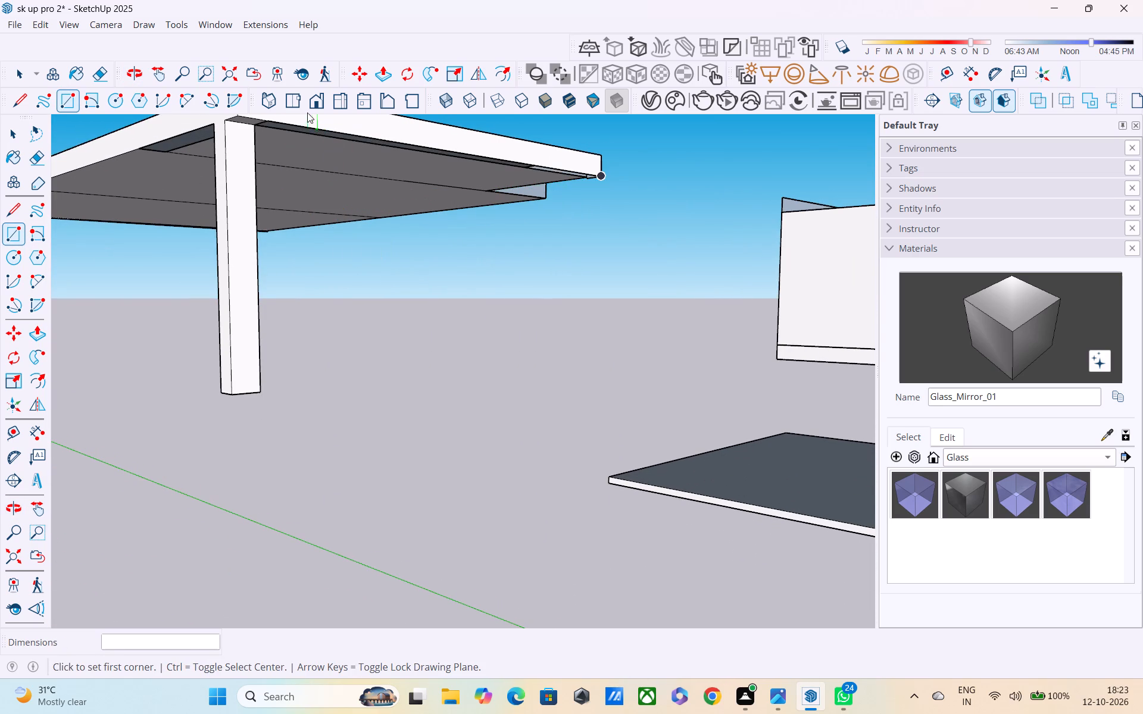
Close the underside gap along the canopy's front beam with a rectangle from its far end to the column corner.
{"action": "middle_click_drag", "start_coordinate": [285, 140], "coordinate": [469, 53]}
{"action": "scroll", "coordinate": [496, 191], "scroll_direction": "down", "scroll_amount": 2}
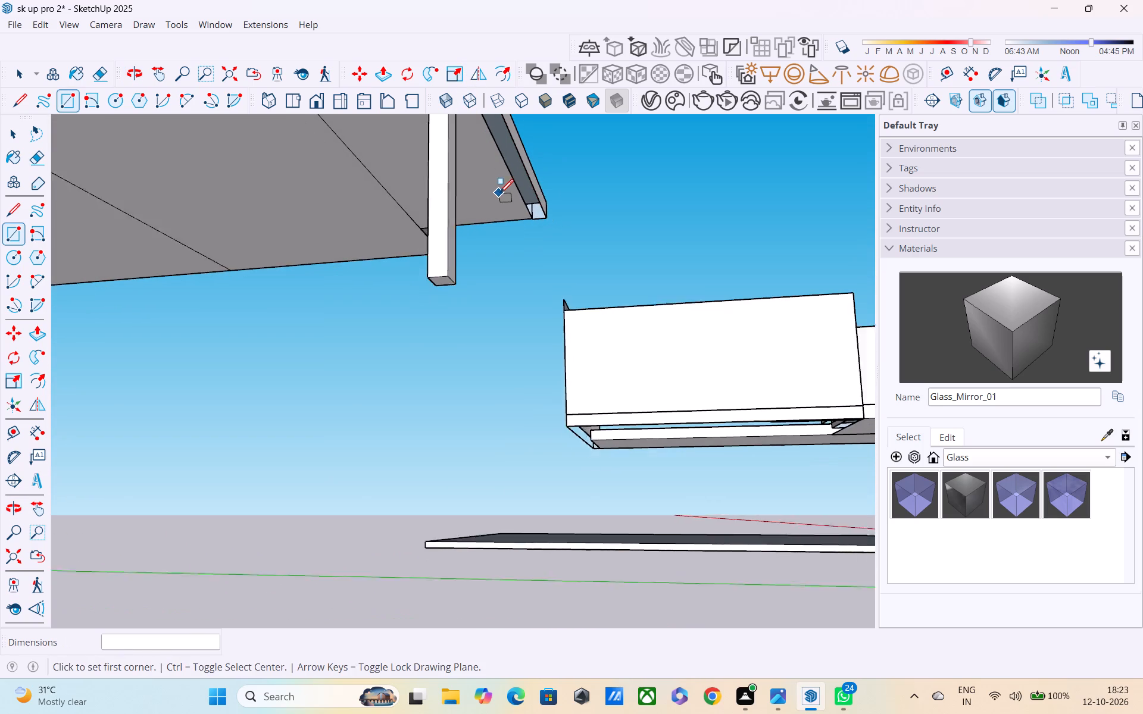
{"action": "left_click", "coordinate": [530, 221]}
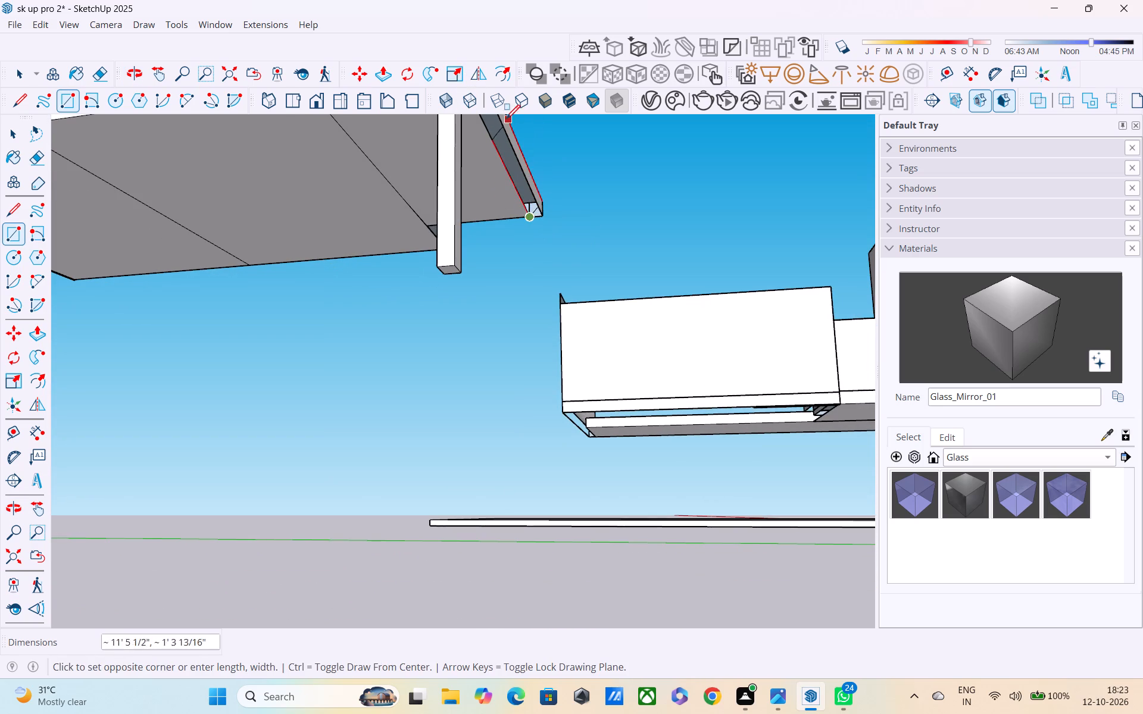
{"action": "scroll", "coordinate": [498, 131], "scroll_direction": "down", "scroll_amount": 4}
{"action": "middle_click_drag", "start_coordinate": [516, 178], "coordinate": [595, 297], "text": "shift"}
{"action": "scroll", "coordinate": [573, 264], "scroll_direction": "up", "scroll_amount": 6}
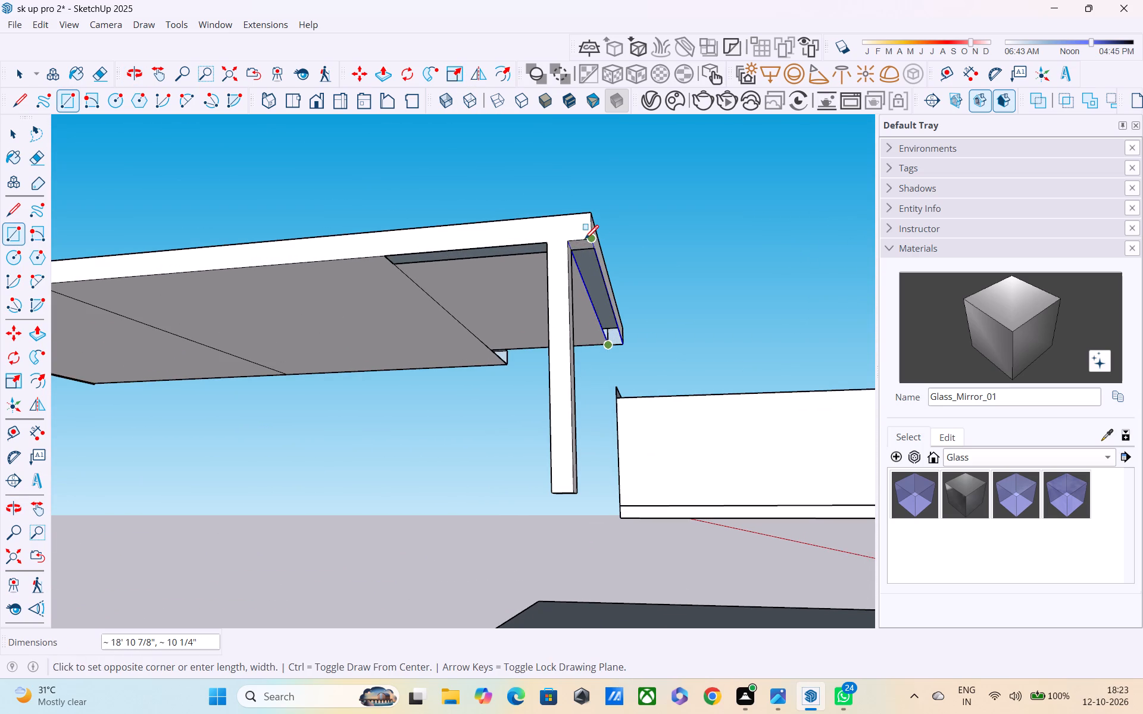
{"action": "left_click", "coordinate": [588, 246]}
{"action": "middle_click_drag", "start_coordinate": [600, 293], "coordinate": [602, 300]}
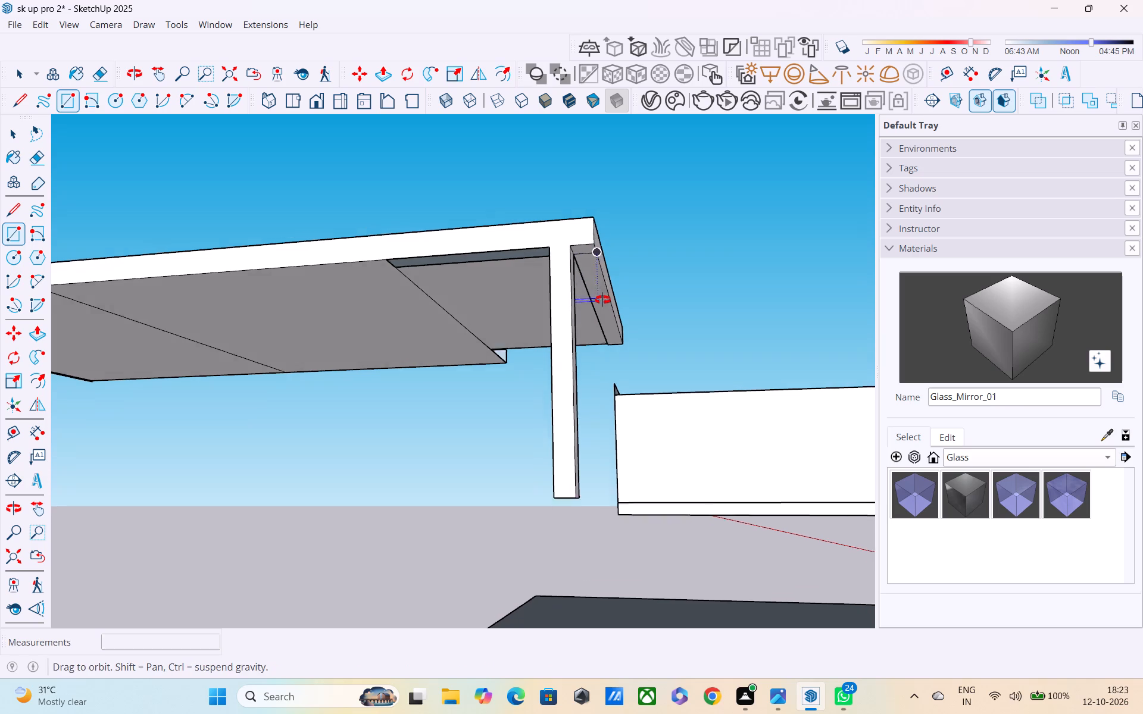
{"action": "middle_click_drag", "start_coordinate": [602, 300], "coordinate": [605, 317]}
Close the short underside gap along the canopy's side beam with a rectangle ending at the column.
{"action": "middle_click_drag", "start_coordinate": [492, 300], "coordinate": [699, 217]}
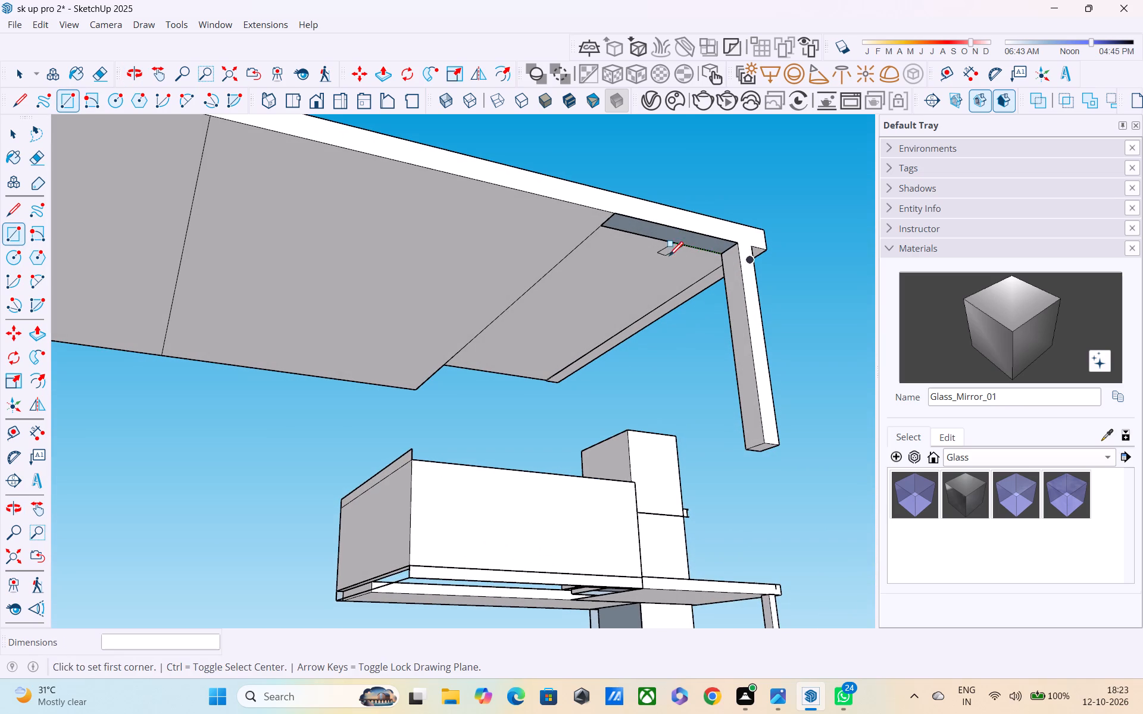
{"action": "left_click", "coordinate": [602, 228]}
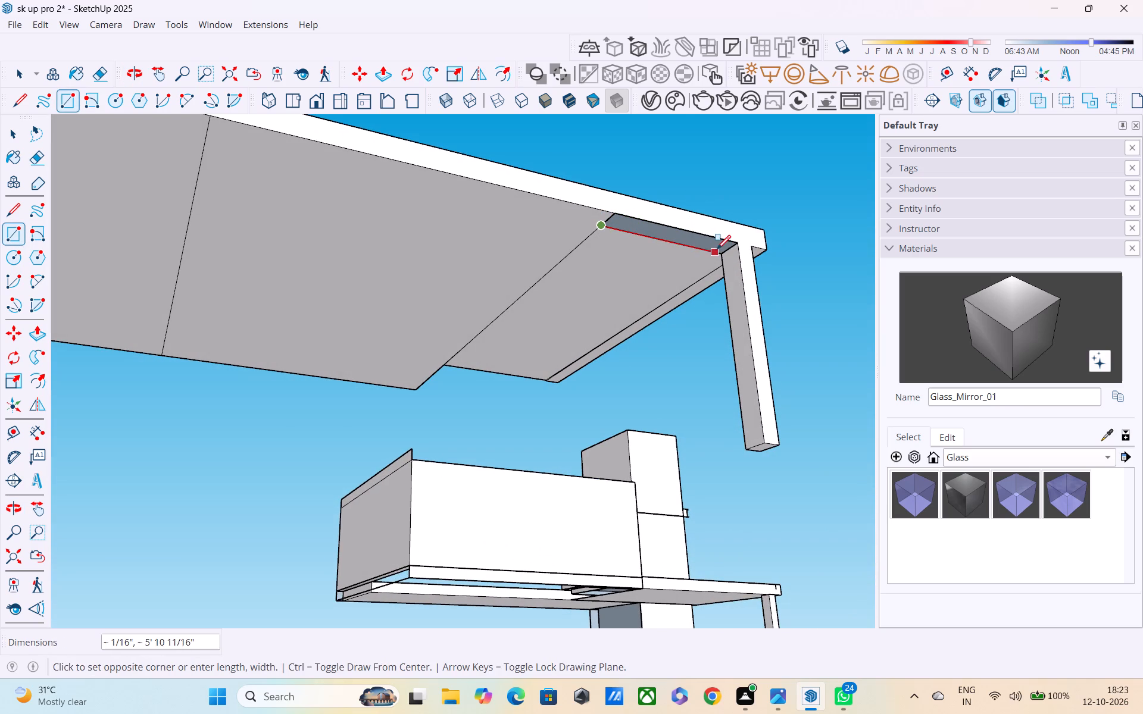
{"action": "left_click", "coordinate": [736, 249]}
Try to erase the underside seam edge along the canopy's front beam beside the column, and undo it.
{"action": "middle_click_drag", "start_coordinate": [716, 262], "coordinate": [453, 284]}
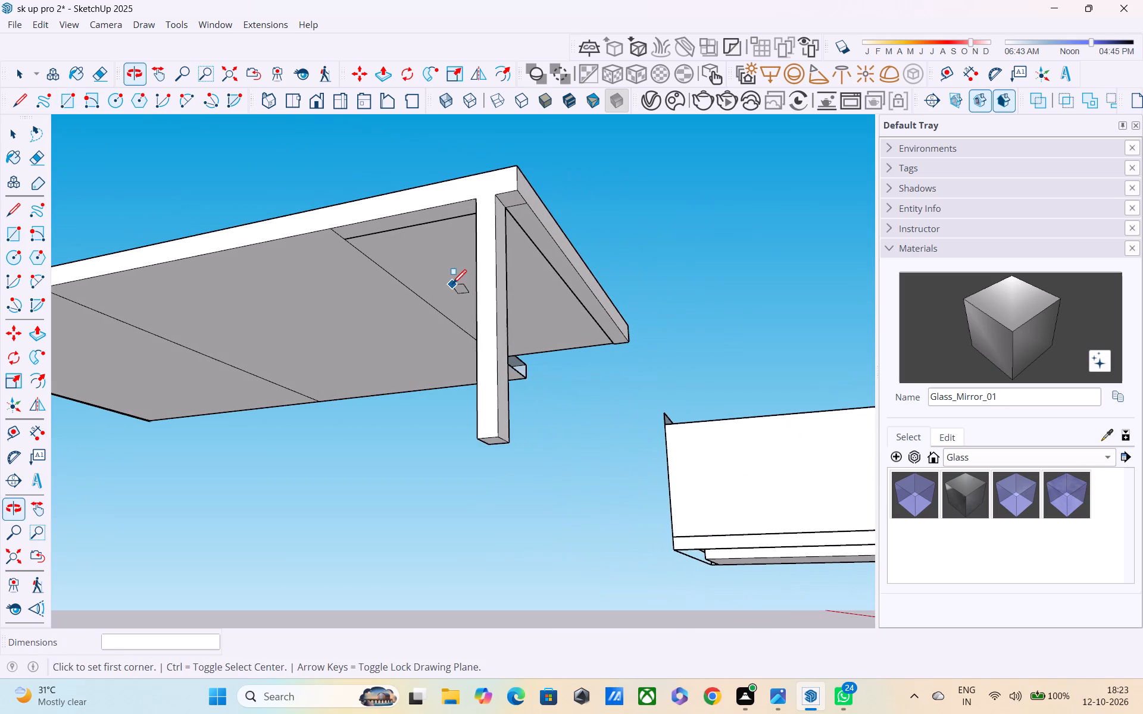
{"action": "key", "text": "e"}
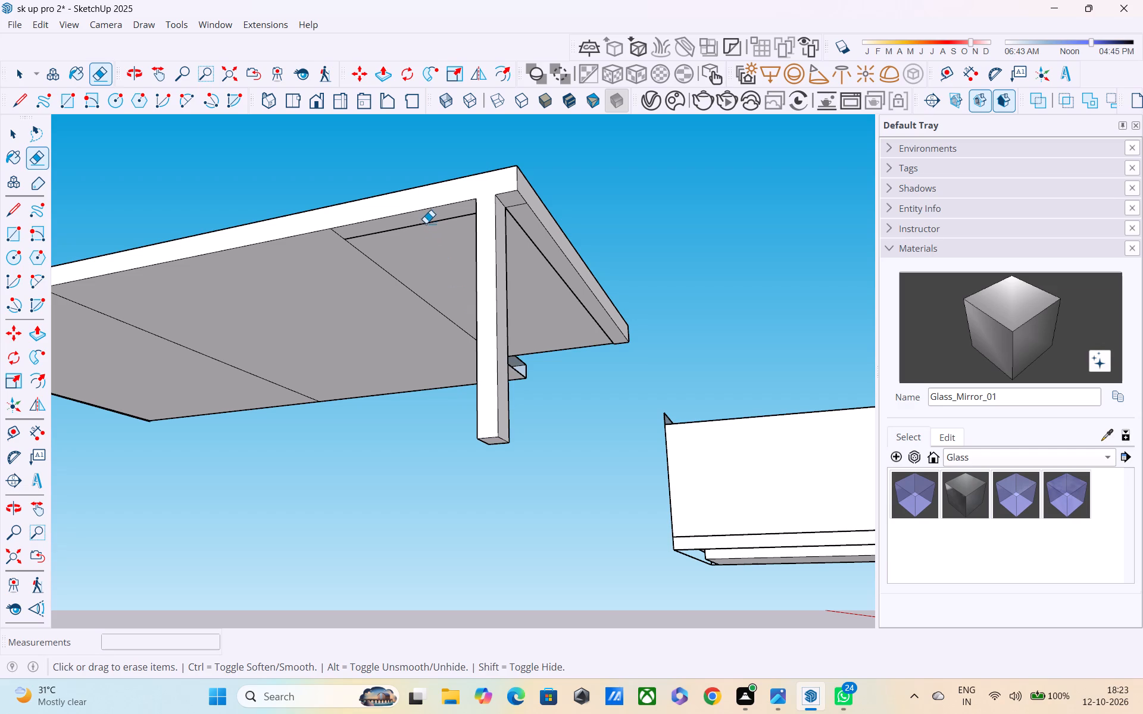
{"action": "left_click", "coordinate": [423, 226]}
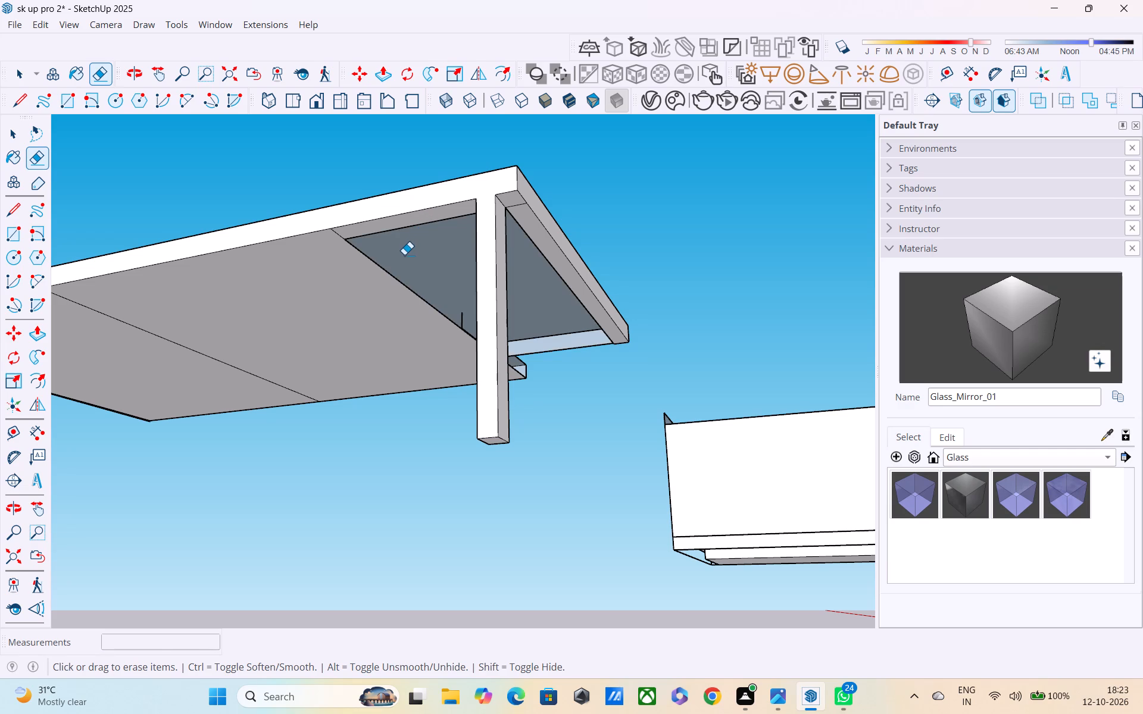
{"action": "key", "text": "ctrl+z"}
Erase the short seam edge at the column corner and the long seam edge along the side beam on the canopy's underside.
{"action": "scroll", "coordinate": [404, 255], "scroll_direction": "up", "scroll_amount": 6}
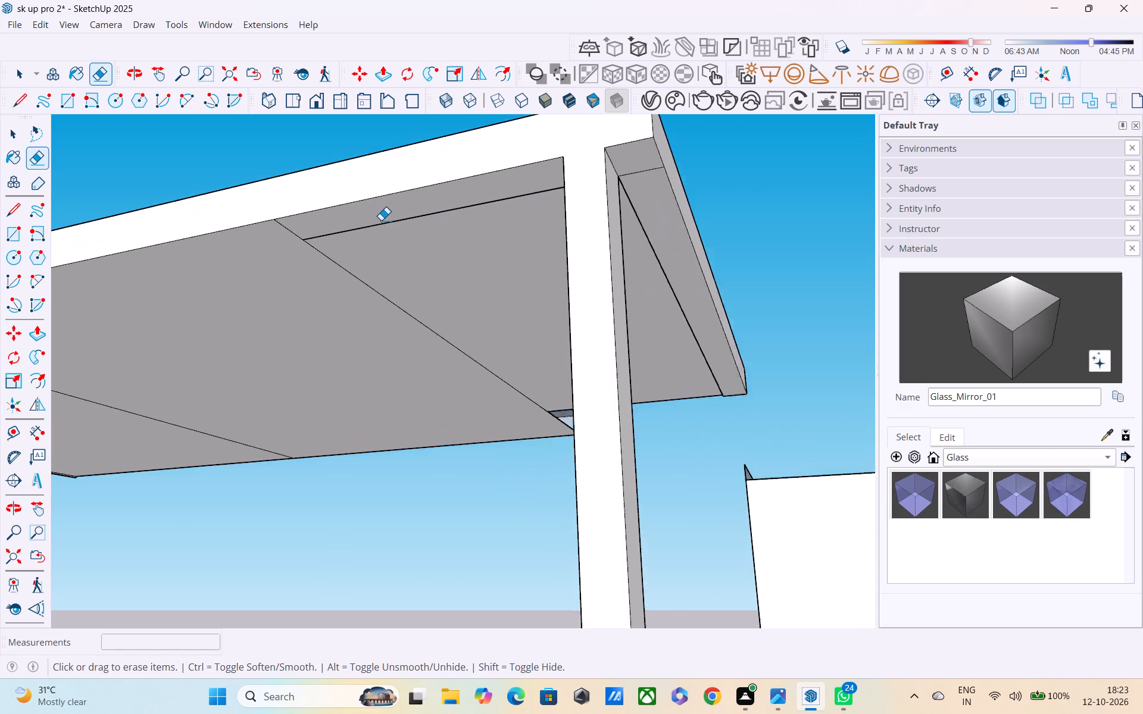
{"action": "scroll", "coordinate": [381, 220], "scroll_direction": "up", "scroll_amount": 2}
{"action": "left_click", "coordinate": [711, 162]}
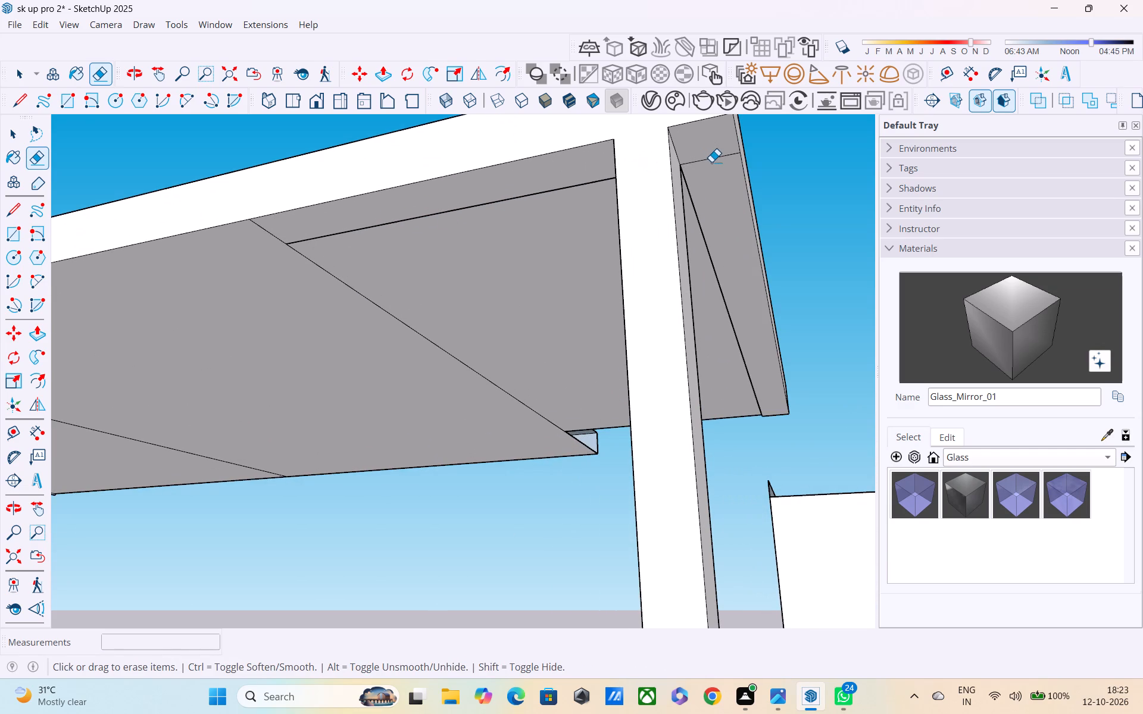
{"action": "left_click", "coordinate": [711, 162]}
{"action": "left_click", "coordinate": [711, 158]}
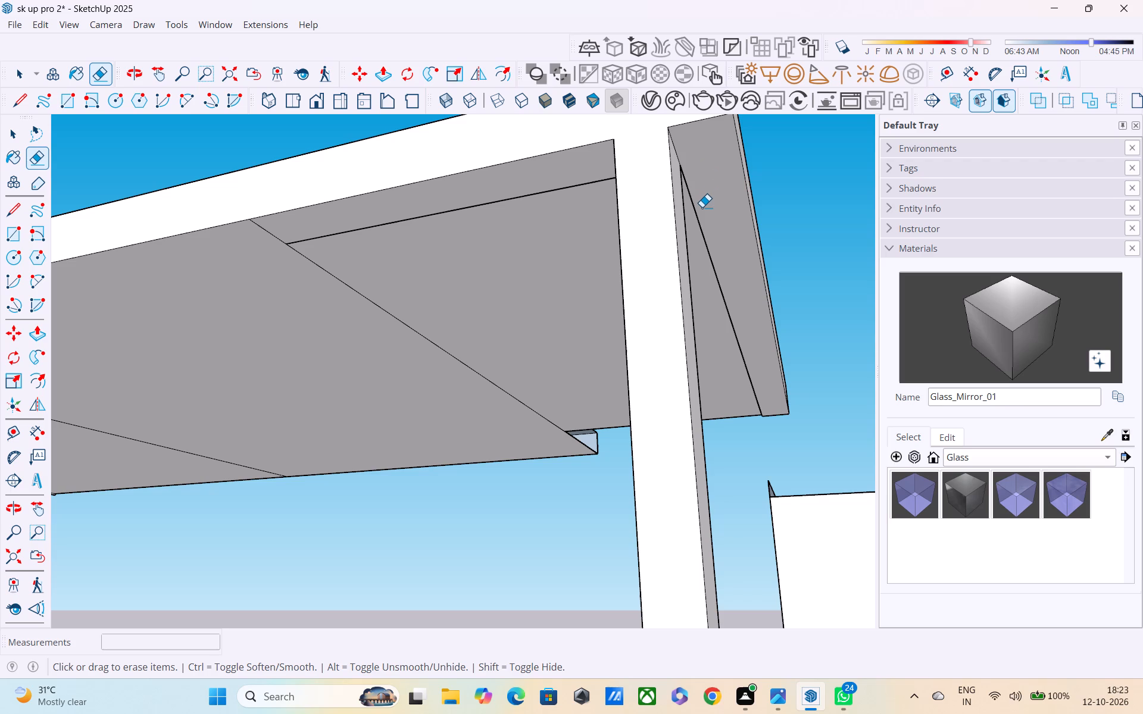
{"action": "left_click", "coordinate": [698, 214]}
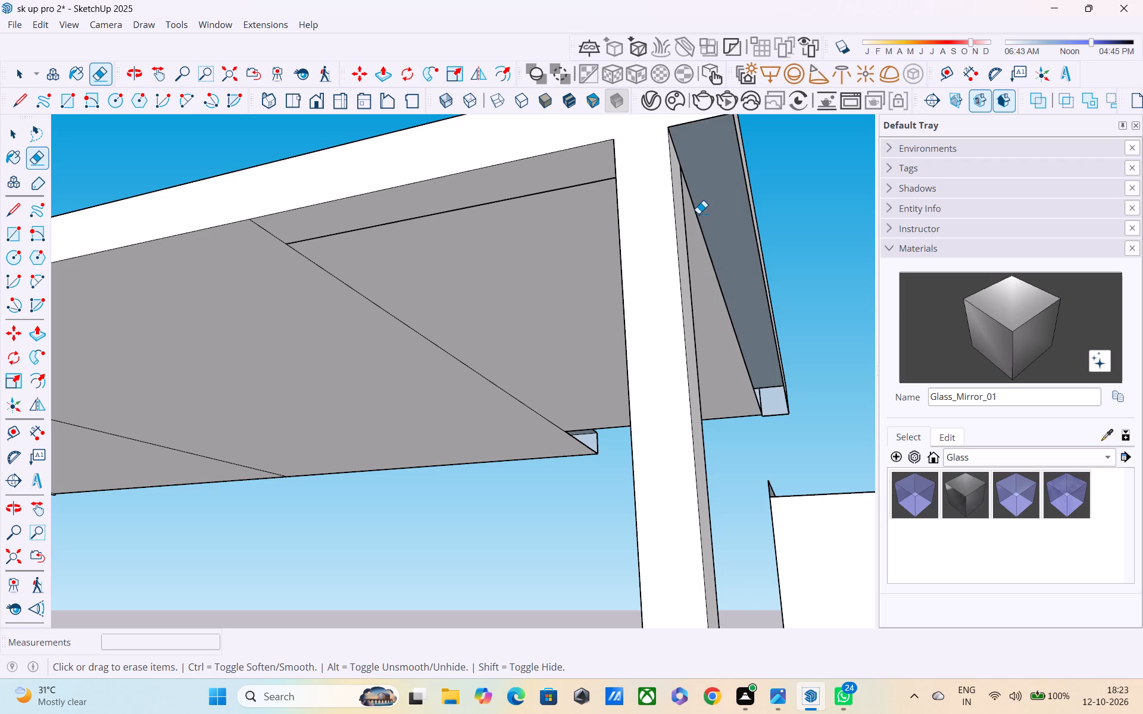
Erase the seam across the canopy's underside, its stray vertical stub and the remaining edge along the side beam.
{"action": "middle_click_drag", "start_coordinate": [762, 257], "coordinate": [620, 321]}
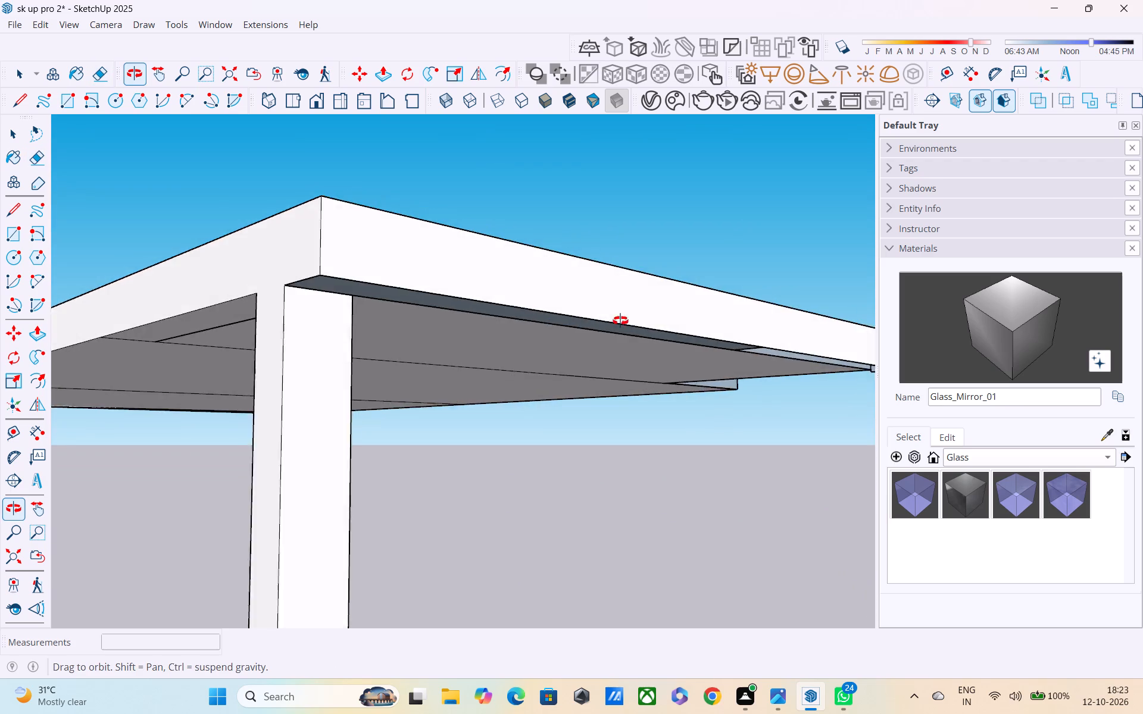
{"action": "middle_click_drag", "start_coordinate": [620, 321], "coordinate": [622, 233]}
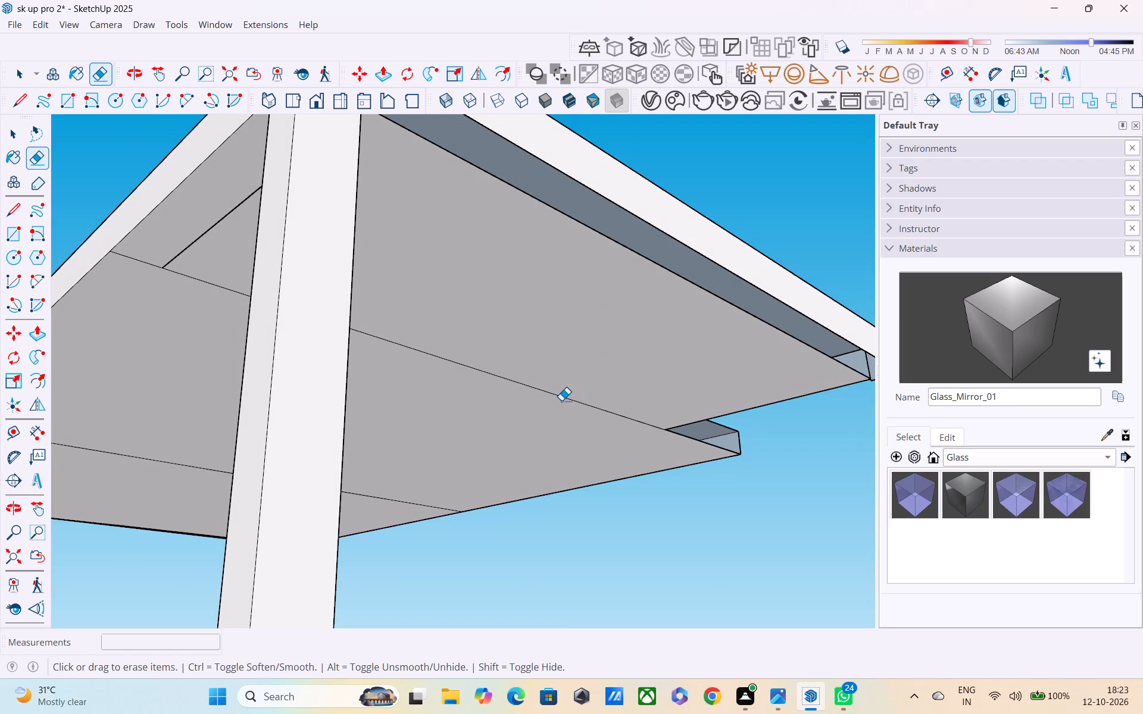
{"action": "left_click", "coordinate": [561, 400]}
{"action": "left_click", "coordinate": [558, 397]}
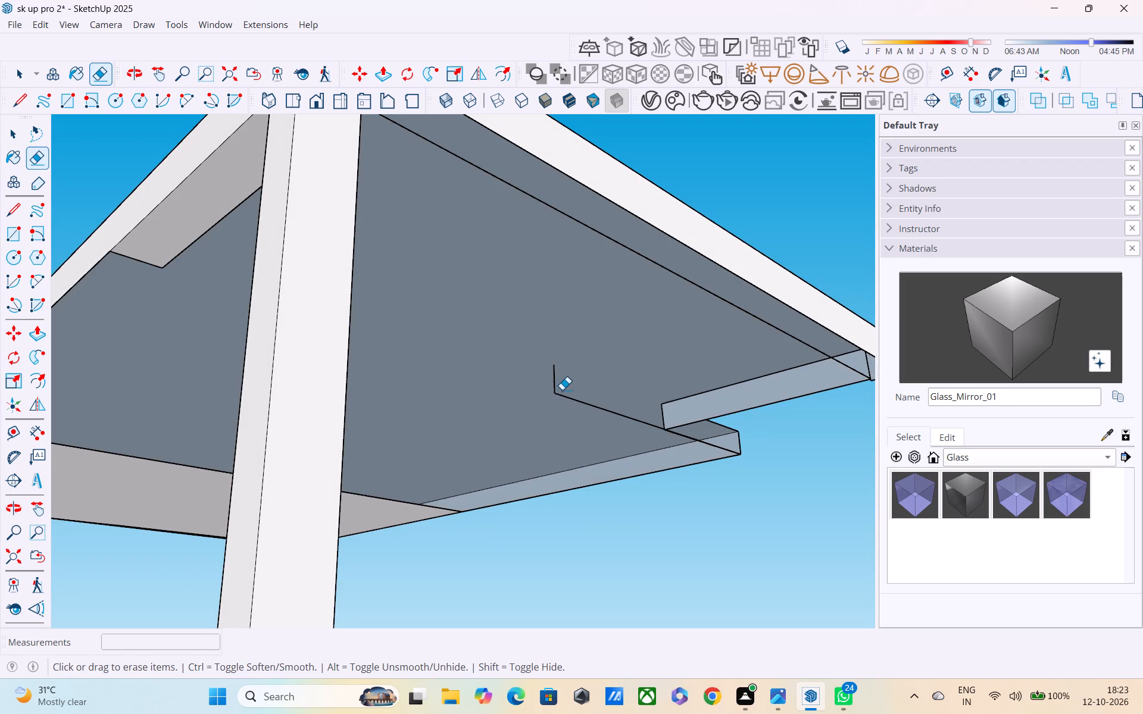
{"action": "left_click", "coordinate": [555, 384]}
{"action": "left_click", "coordinate": [566, 397]}
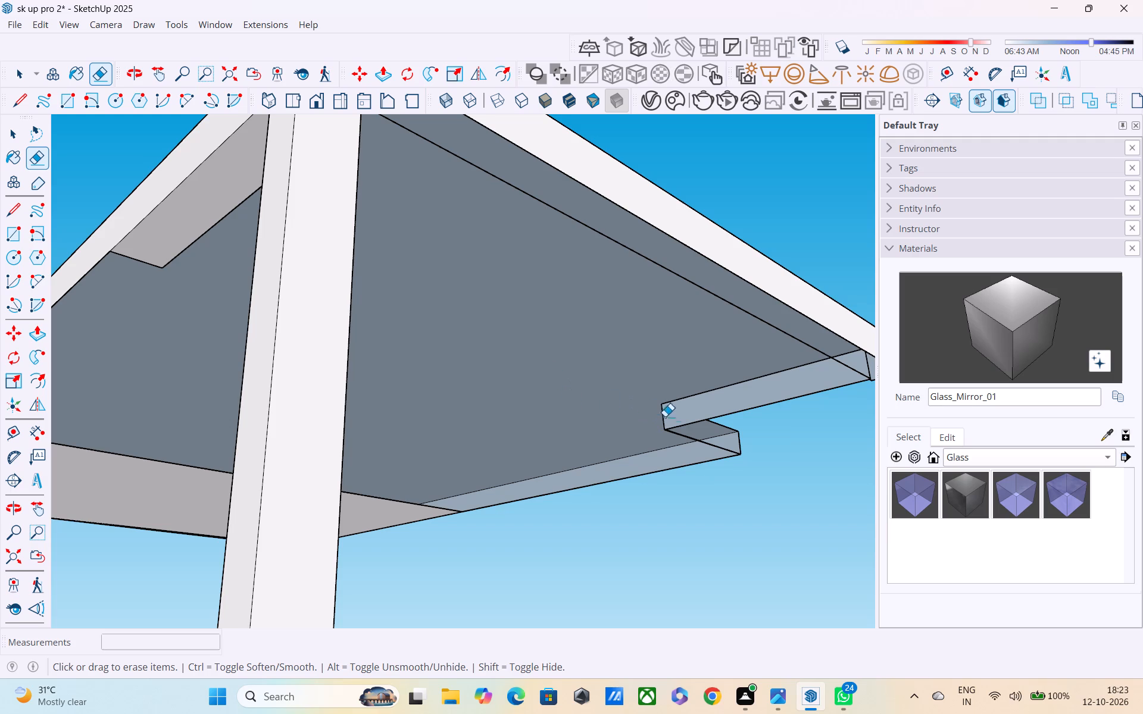
{"action": "scroll", "coordinate": [650, 392], "scroll_direction": "down", "scroll_amount": 2}
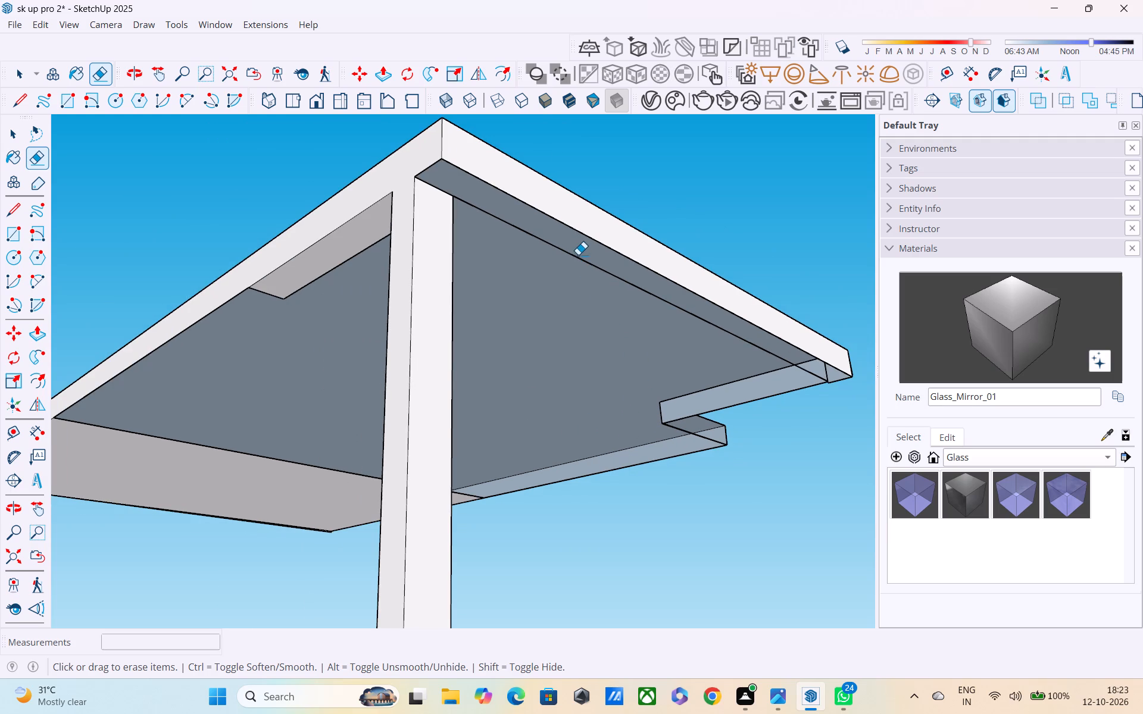
{"action": "left_click", "coordinate": [576, 258]}
Cover the main underside opening with a rectangle about 18' 11" by 23' 9", from the remaining panel's seam to the slab's far corner.
{"action": "scroll", "coordinate": [576, 263], "scroll_direction": "down", "scroll_amount": 4}
{"action": "middle_click_drag", "start_coordinate": [586, 309], "coordinate": [454, 309]}
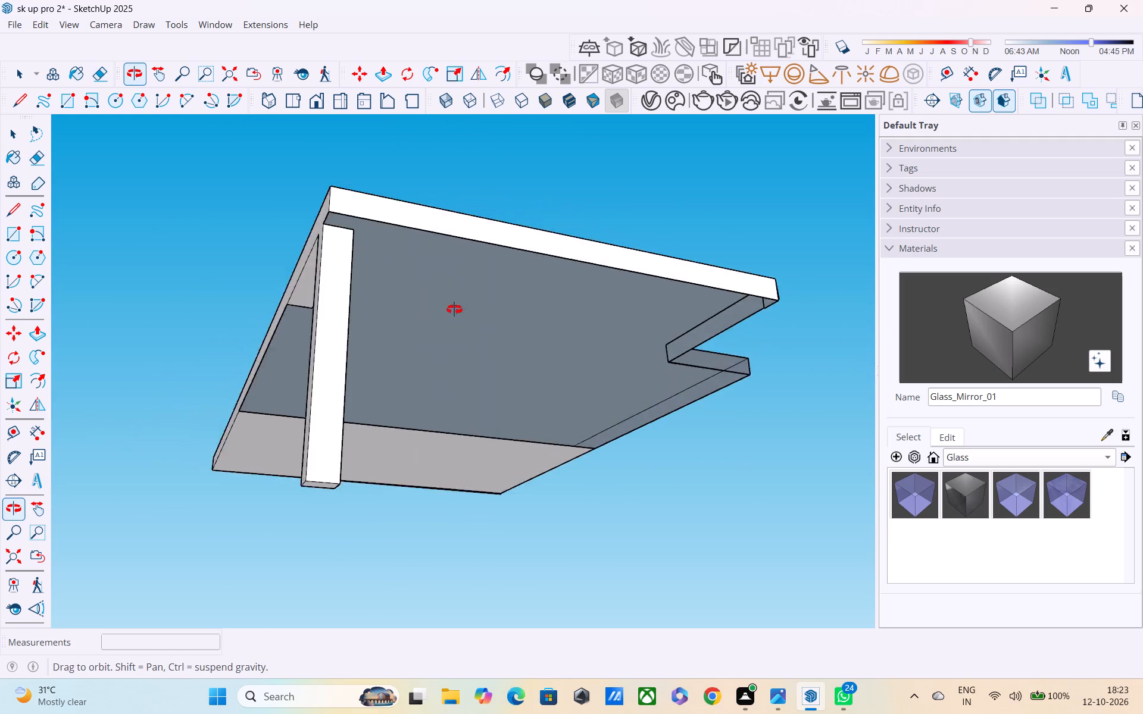
{"action": "middle_click_drag", "start_coordinate": [454, 309], "coordinate": [241, 289]}
{"action": "scroll", "coordinate": [283, 376], "scroll_direction": "up", "scroll_amount": 4}
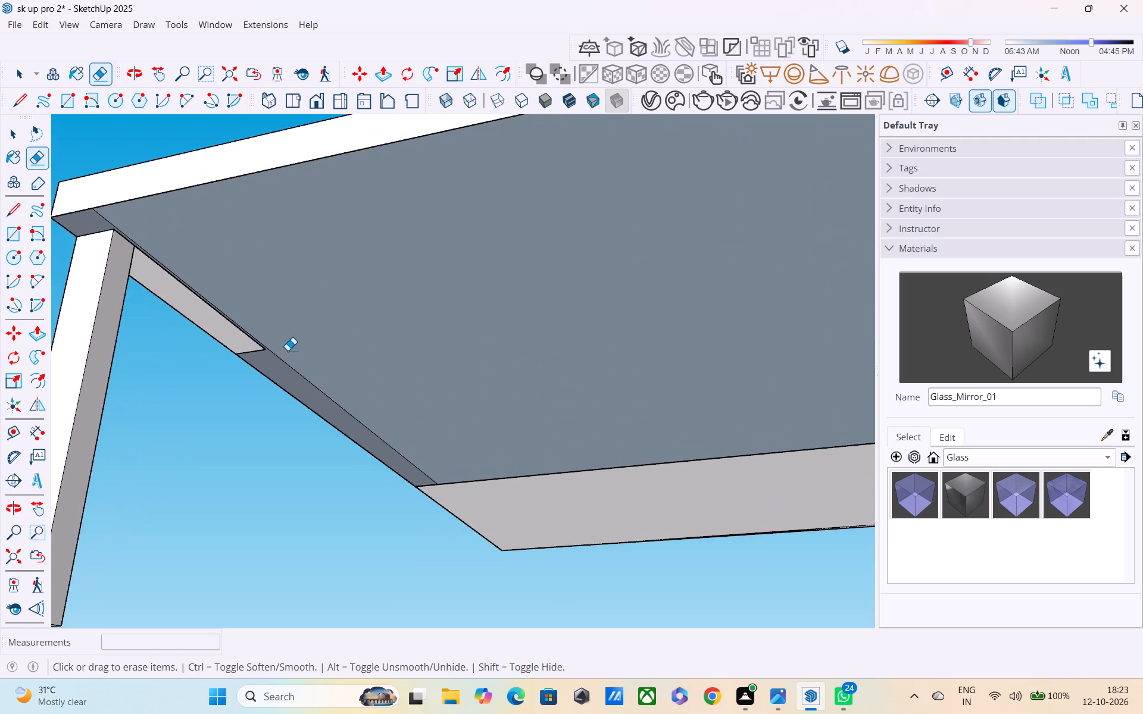
{"action": "middle_click_drag", "start_coordinate": [300, 324], "coordinate": [610, 252]}
{"action": "scroll", "coordinate": [432, 305], "scroll_direction": "down", "scroll_amount": 4}
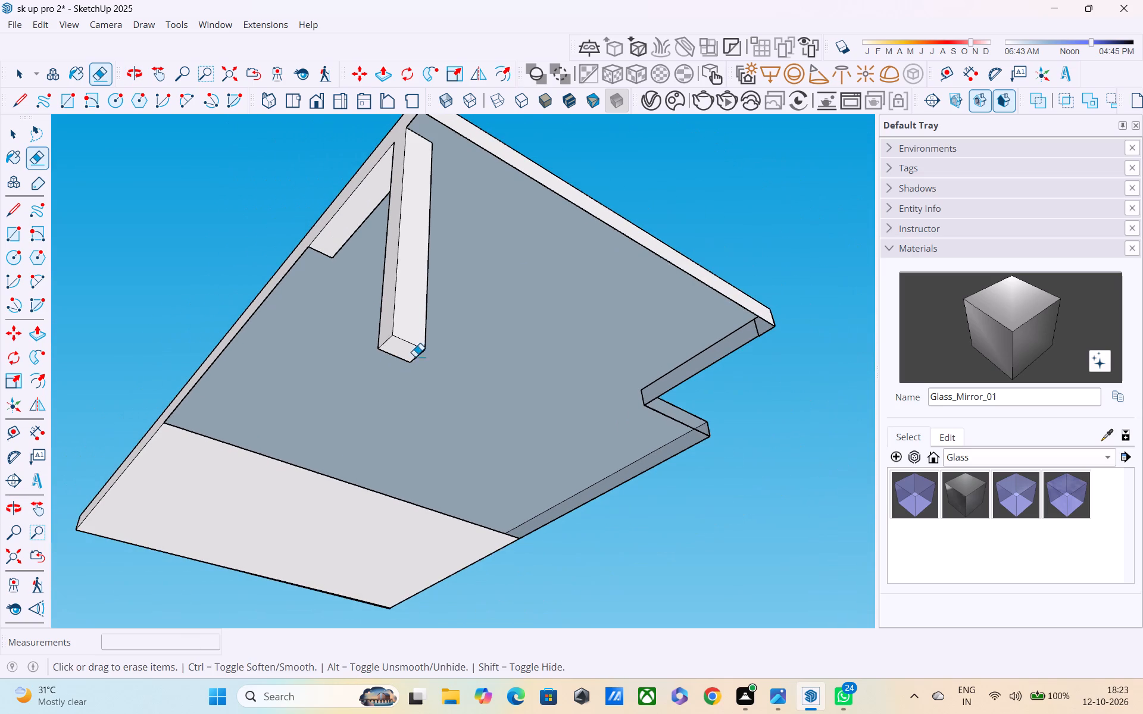
{"action": "key", "text": "r"}
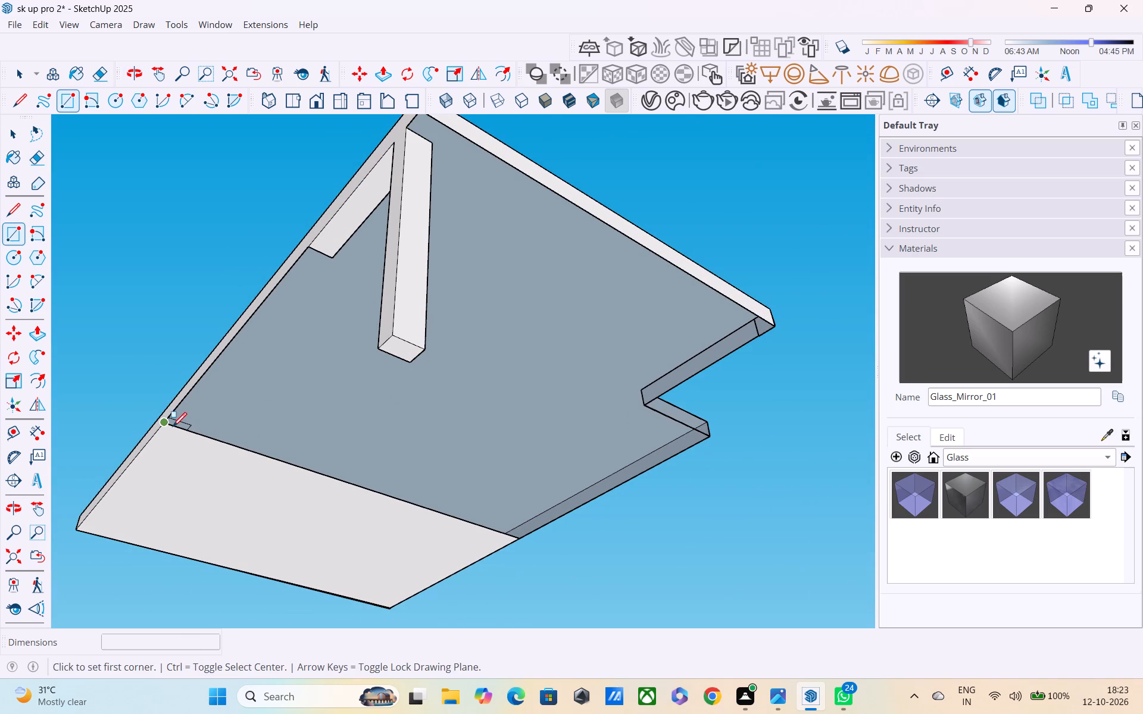
{"action": "left_click", "coordinate": [167, 425]}
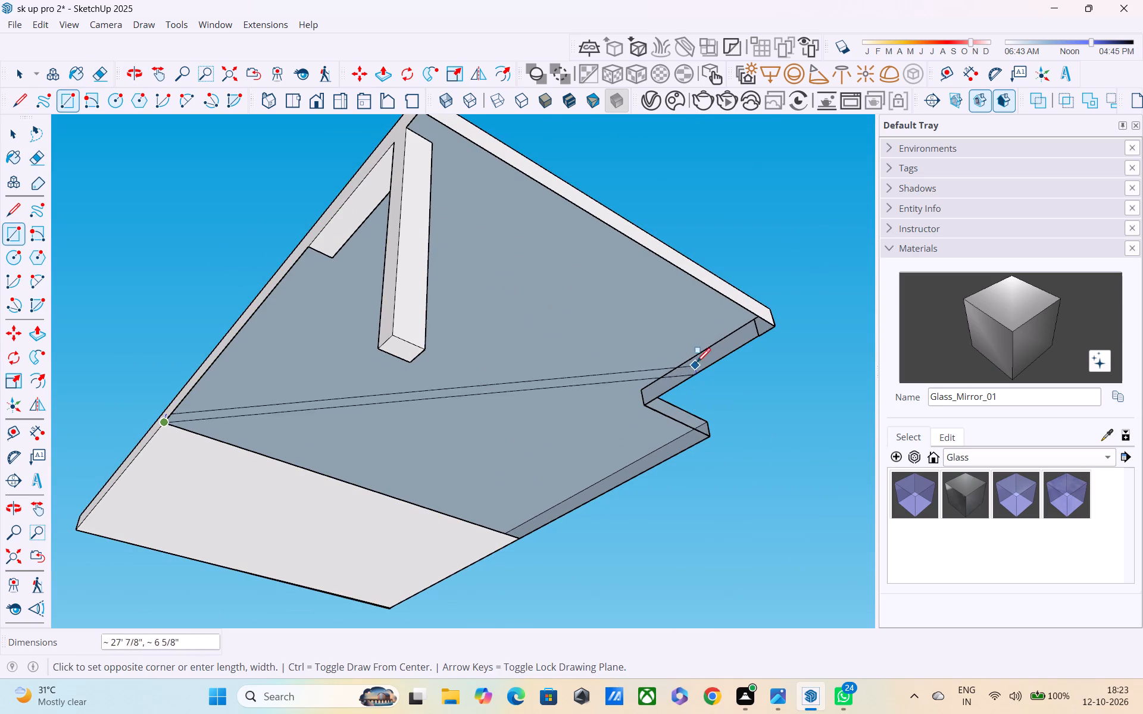
{"action": "left_click", "coordinate": [772, 325]}
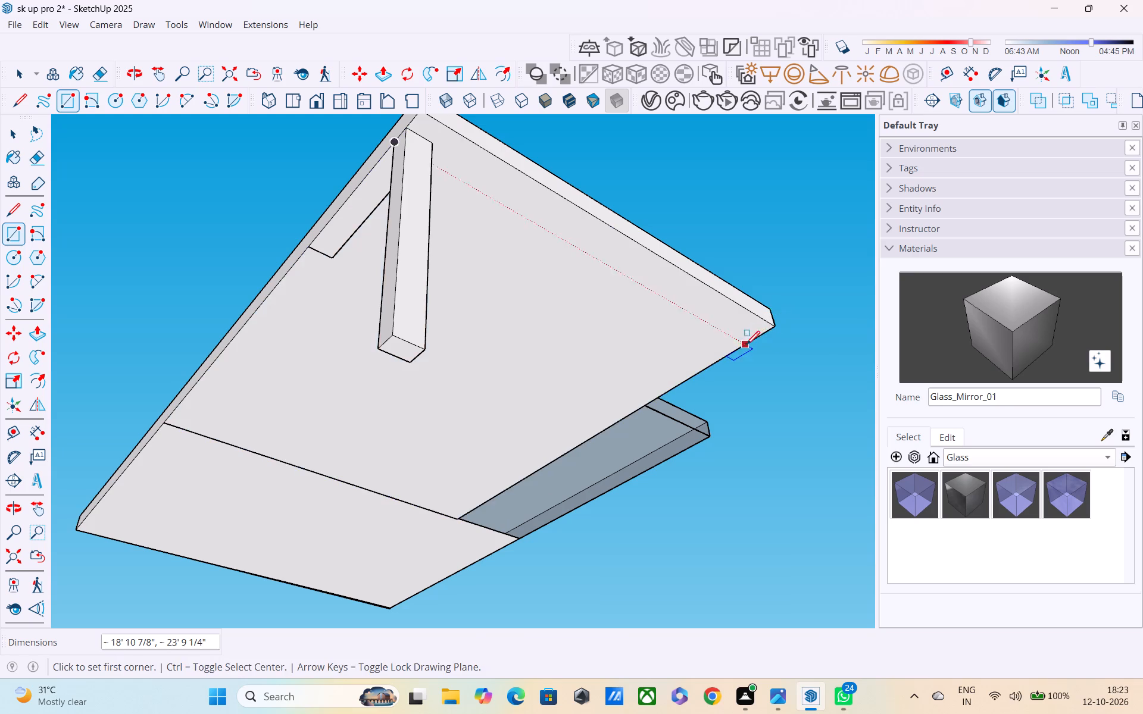
Close the remaining underside opening beside the notch with a rectangle about 16' by 5' 1", from the notch's inner corner to the seam.
{"action": "middle_click_drag", "start_coordinate": [730, 357], "coordinate": [405, 428]}
{"action": "scroll", "coordinate": [575, 367], "scroll_direction": "down", "scroll_amount": 3}
{"action": "middle_click_drag", "start_coordinate": [620, 356], "coordinate": [473, 409]}
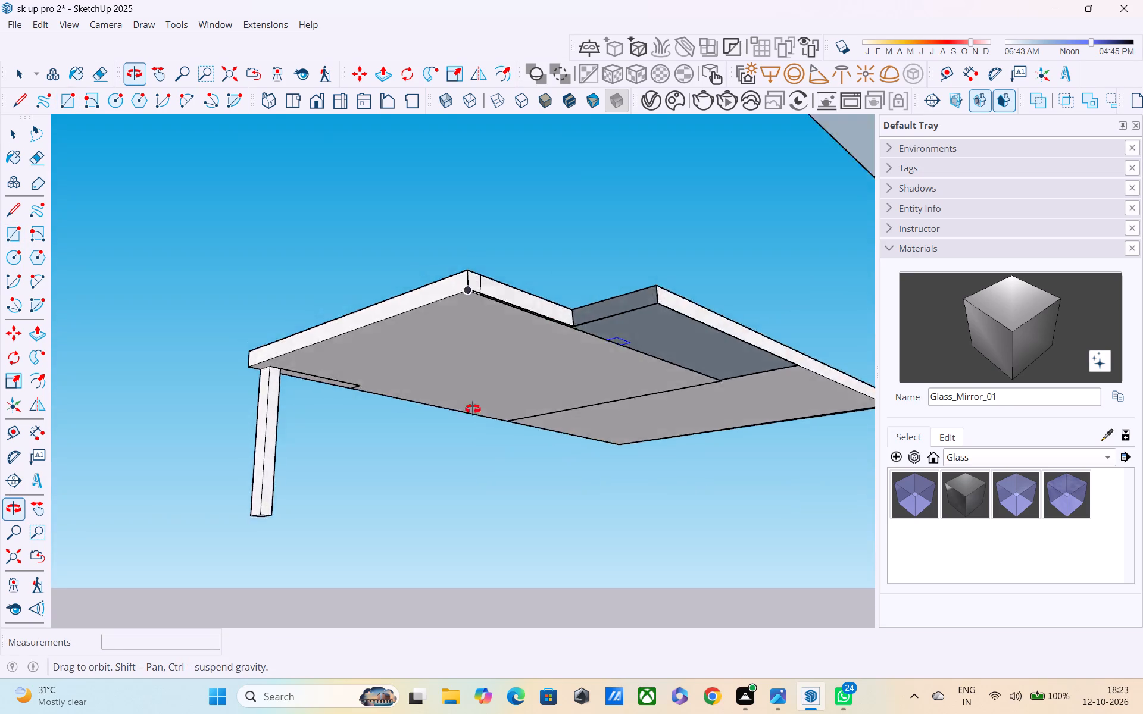
{"action": "middle_click_drag", "start_coordinate": [473, 409], "coordinate": [573, 370]}
{"action": "scroll", "coordinate": [573, 370], "scroll_direction": "up", "scroll_amount": 3}
{"action": "scroll", "coordinate": [649, 330], "scroll_direction": "up", "scroll_amount": 3}
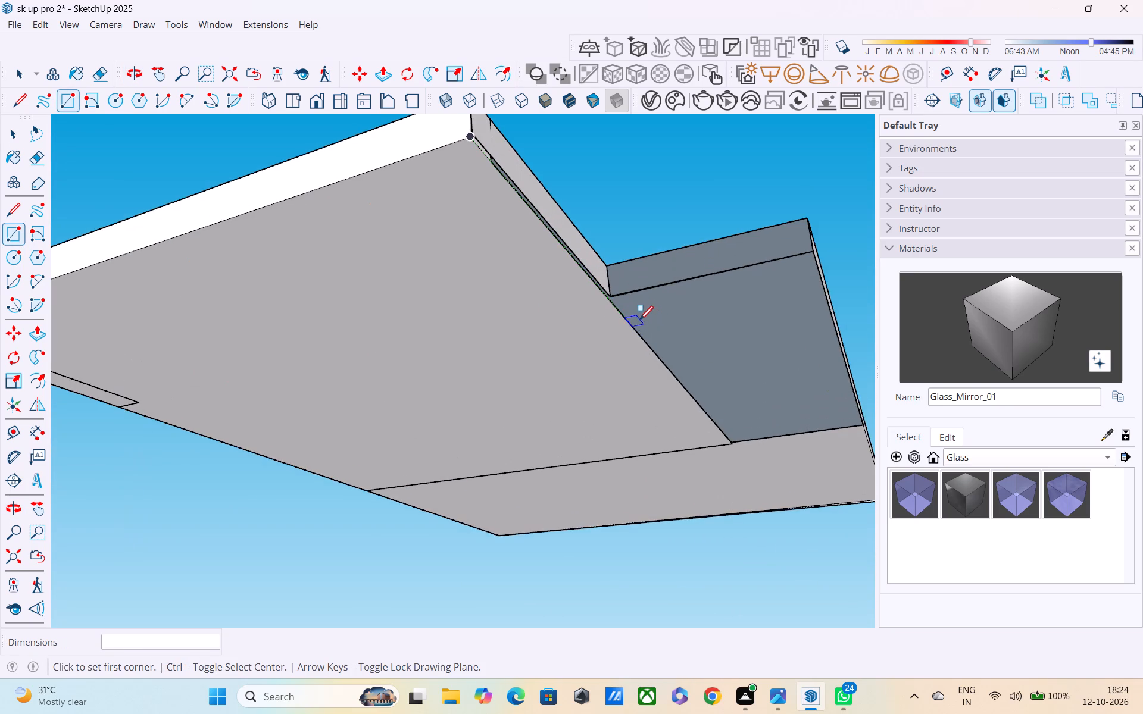
{"action": "middle_click_drag", "start_coordinate": [639, 321], "coordinate": [464, 478]}
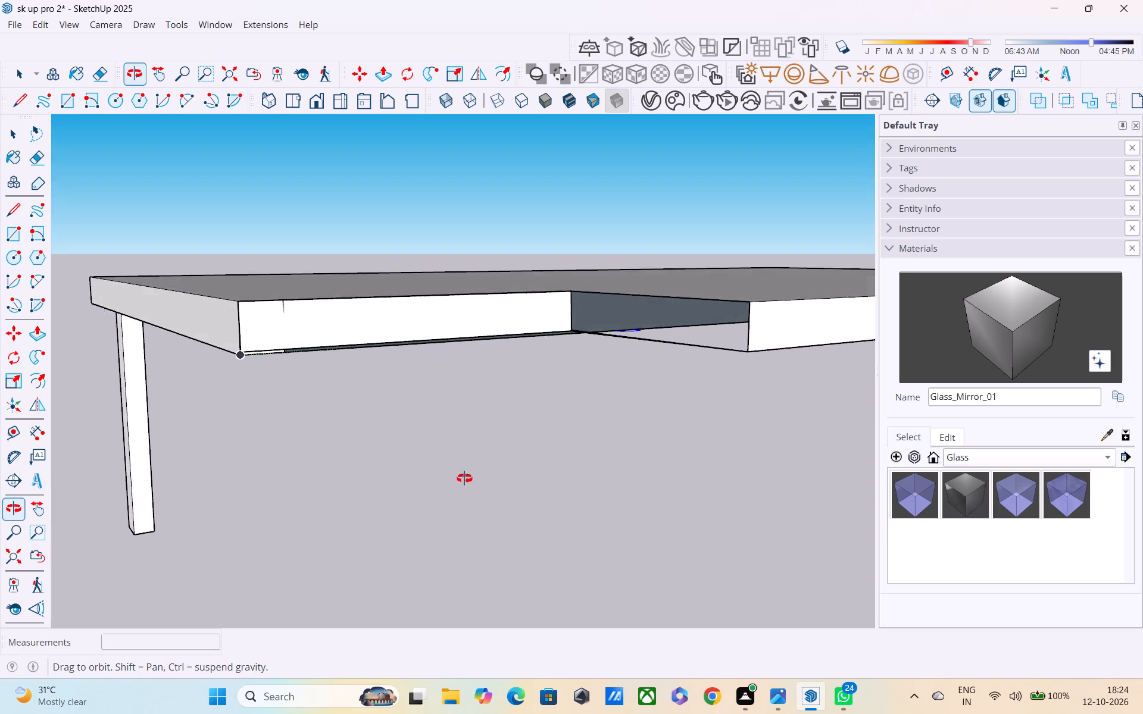
{"action": "middle_click_drag", "start_coordinate": [464, 478], "coordinate": [607, 299]}
{"action": "scroll", "coordinate": [460, 463], "scroll_direction": "up", "scroll_amount": 1}
{"action": "scroll", "coordinate": [603, 254], "scroll_direction": "down", "scroll_amount": 2}
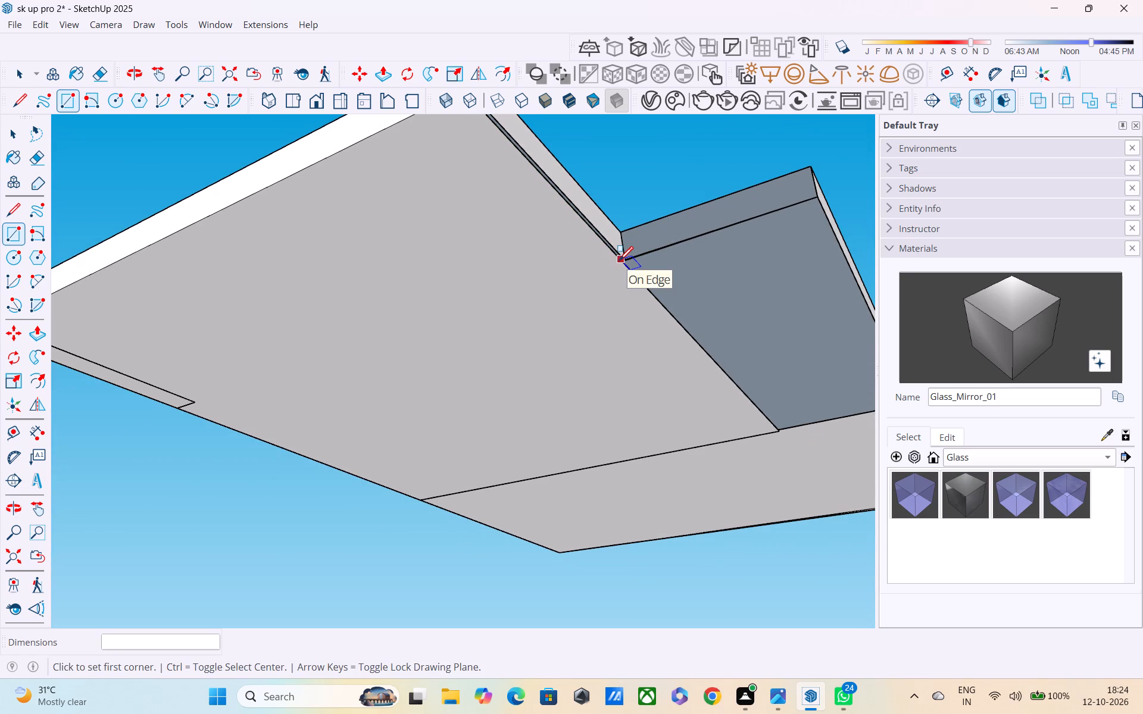
{"action": "left_click", "coordinate": [626, 259]}
{"action": "scroll", "coordinate": [727, 347], "scroll_direction": "down", "scroll_amount": 3}
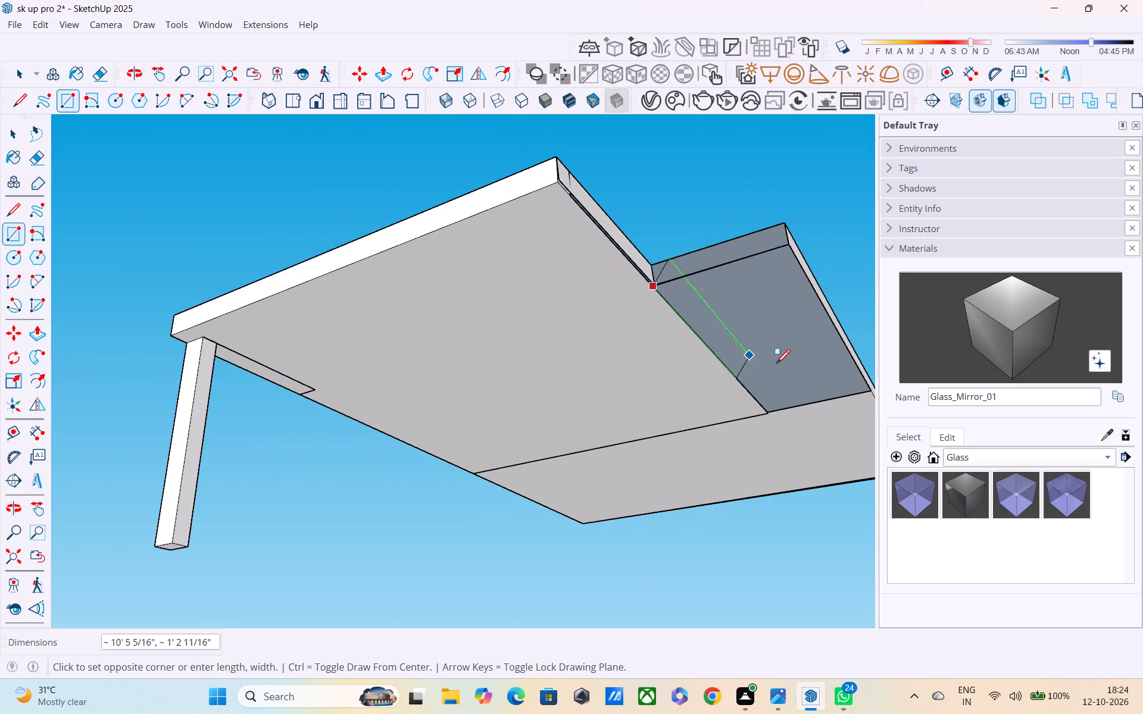
{"action": "left_click", "coordinate": [876, 392]}
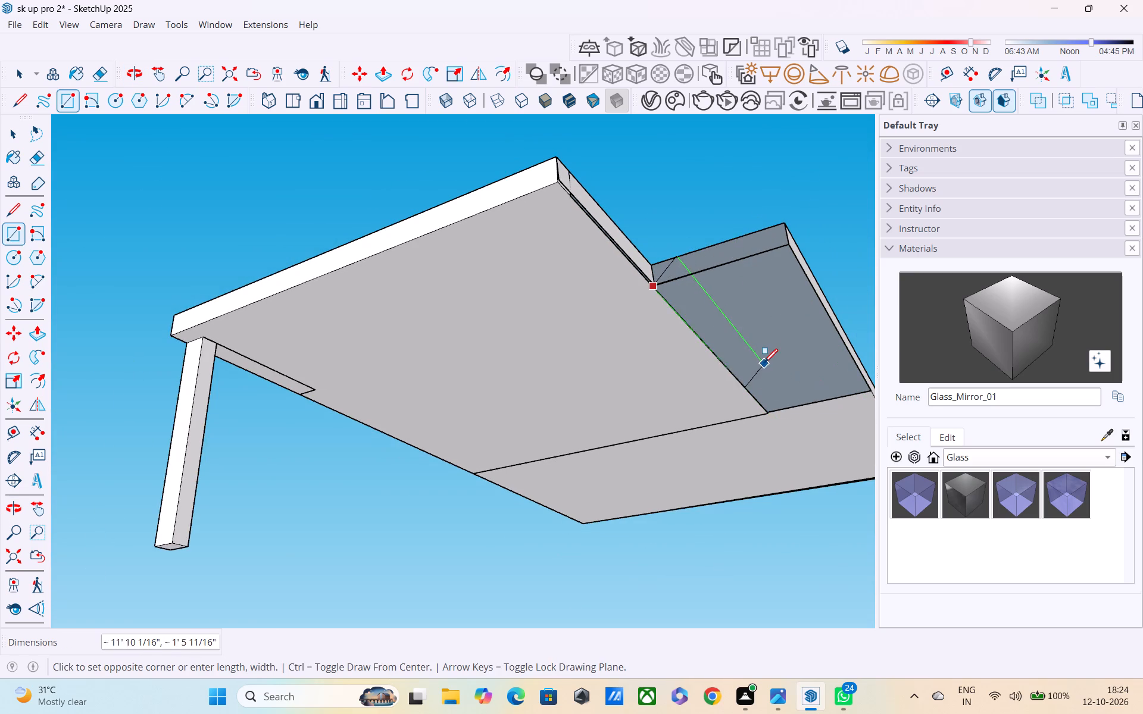
{"action": "middle_click_drag", "start_coordinate": [763, 364], "coordinate": [321, 428]}
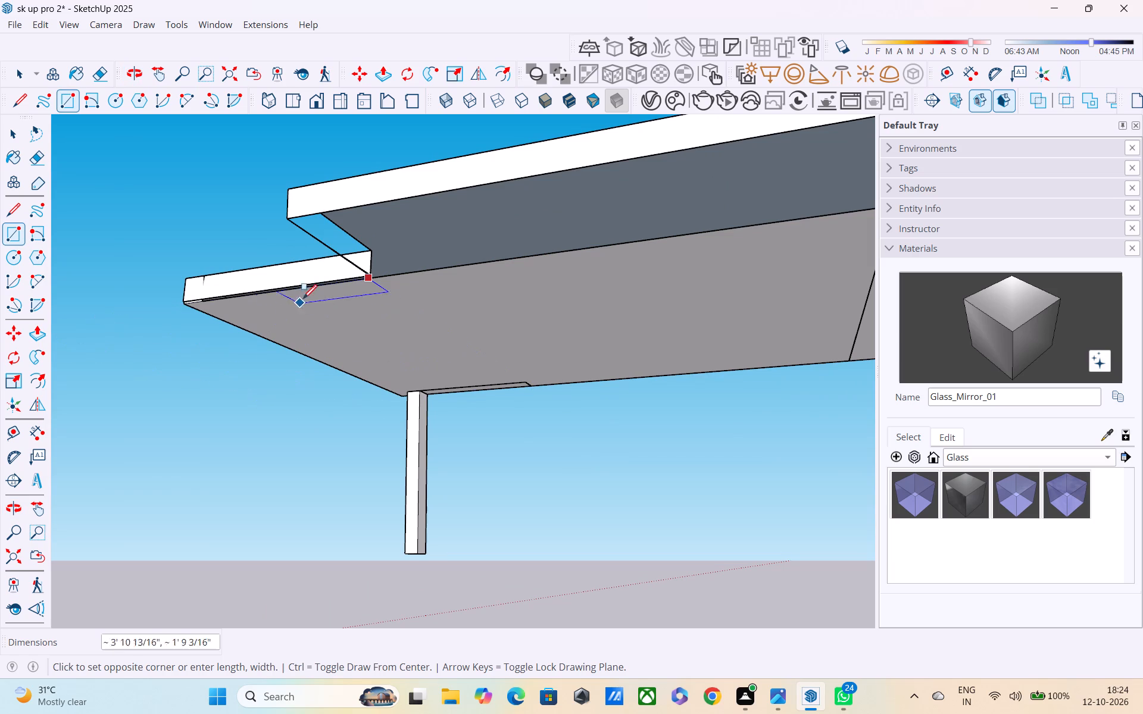
{"action": "scroll", "coordinate": [577, 190], "scroll_direction": "down", "scroll_amount": 2}
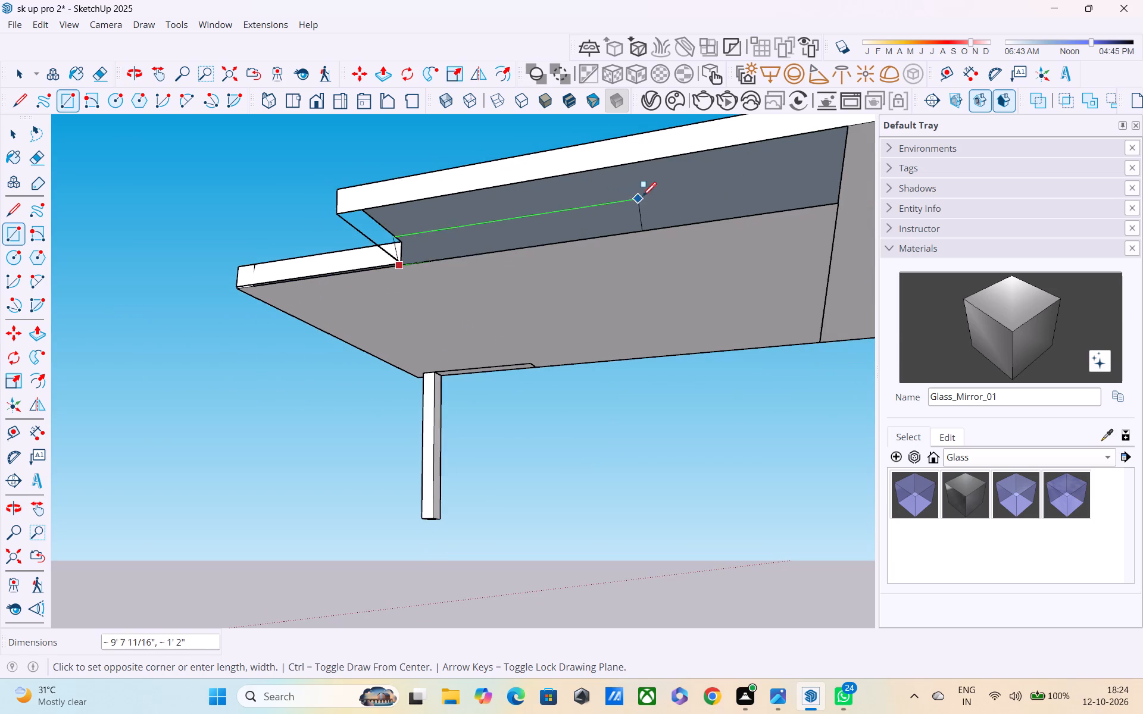
{"action": "scroll", "coordinate": [645, 196], "scroll_direction": "down", "scroll_amount": 2}
{"action": "left_click", "coordinate": [808, 141]}
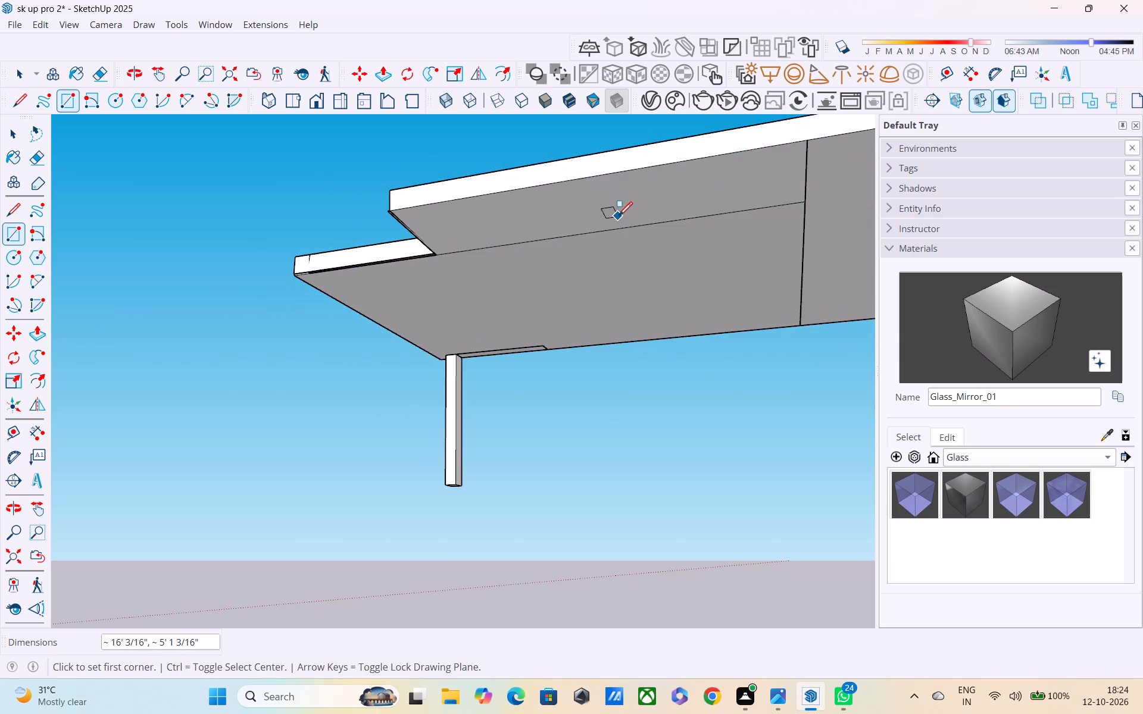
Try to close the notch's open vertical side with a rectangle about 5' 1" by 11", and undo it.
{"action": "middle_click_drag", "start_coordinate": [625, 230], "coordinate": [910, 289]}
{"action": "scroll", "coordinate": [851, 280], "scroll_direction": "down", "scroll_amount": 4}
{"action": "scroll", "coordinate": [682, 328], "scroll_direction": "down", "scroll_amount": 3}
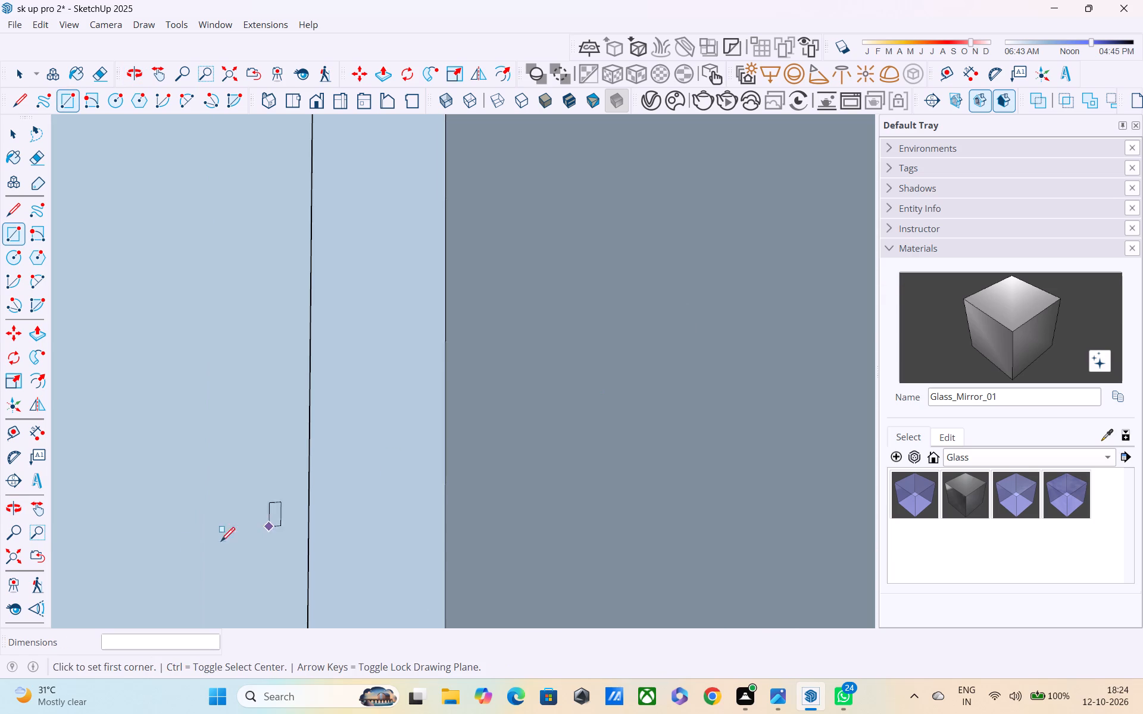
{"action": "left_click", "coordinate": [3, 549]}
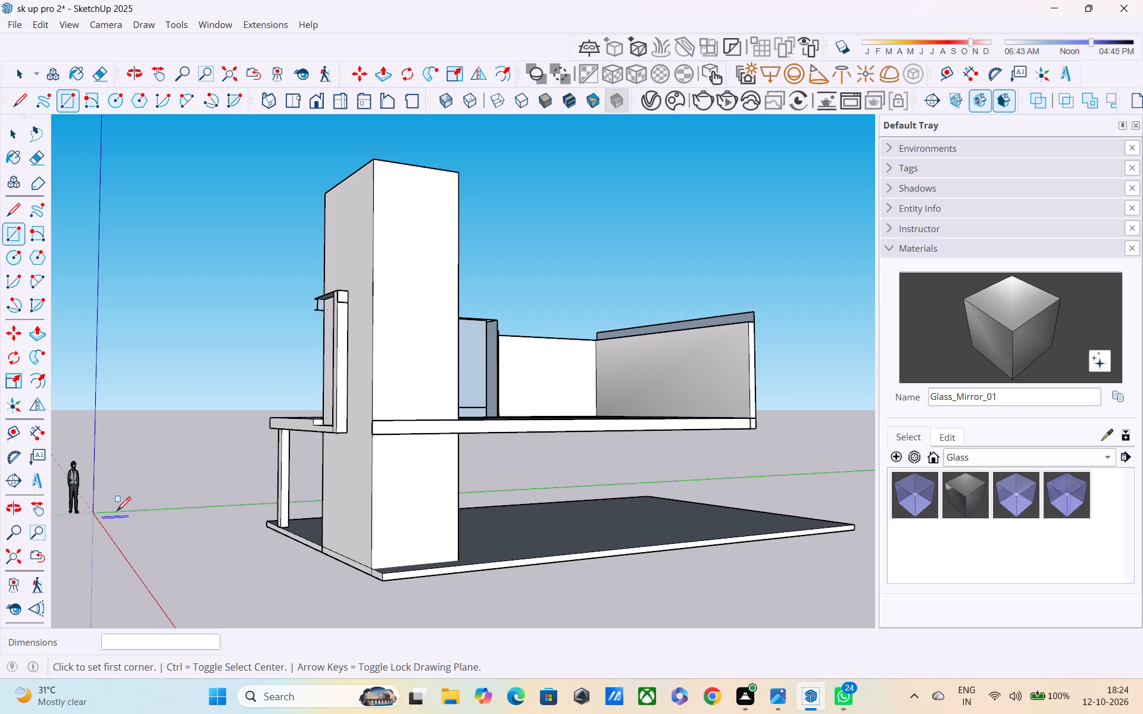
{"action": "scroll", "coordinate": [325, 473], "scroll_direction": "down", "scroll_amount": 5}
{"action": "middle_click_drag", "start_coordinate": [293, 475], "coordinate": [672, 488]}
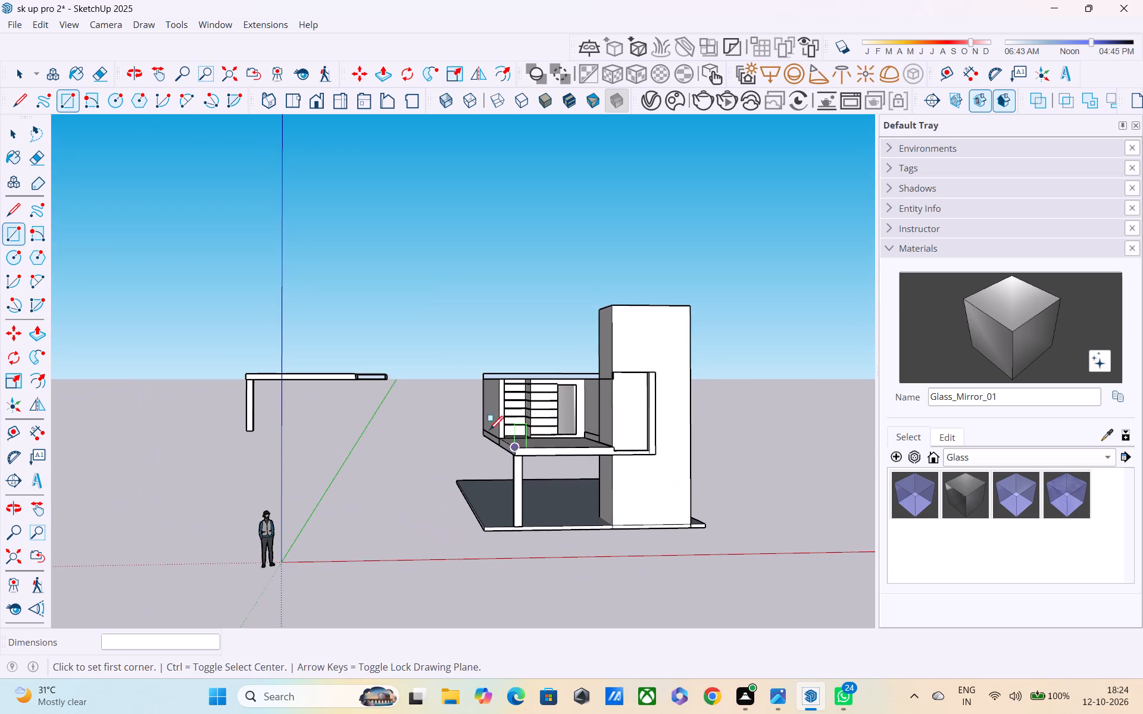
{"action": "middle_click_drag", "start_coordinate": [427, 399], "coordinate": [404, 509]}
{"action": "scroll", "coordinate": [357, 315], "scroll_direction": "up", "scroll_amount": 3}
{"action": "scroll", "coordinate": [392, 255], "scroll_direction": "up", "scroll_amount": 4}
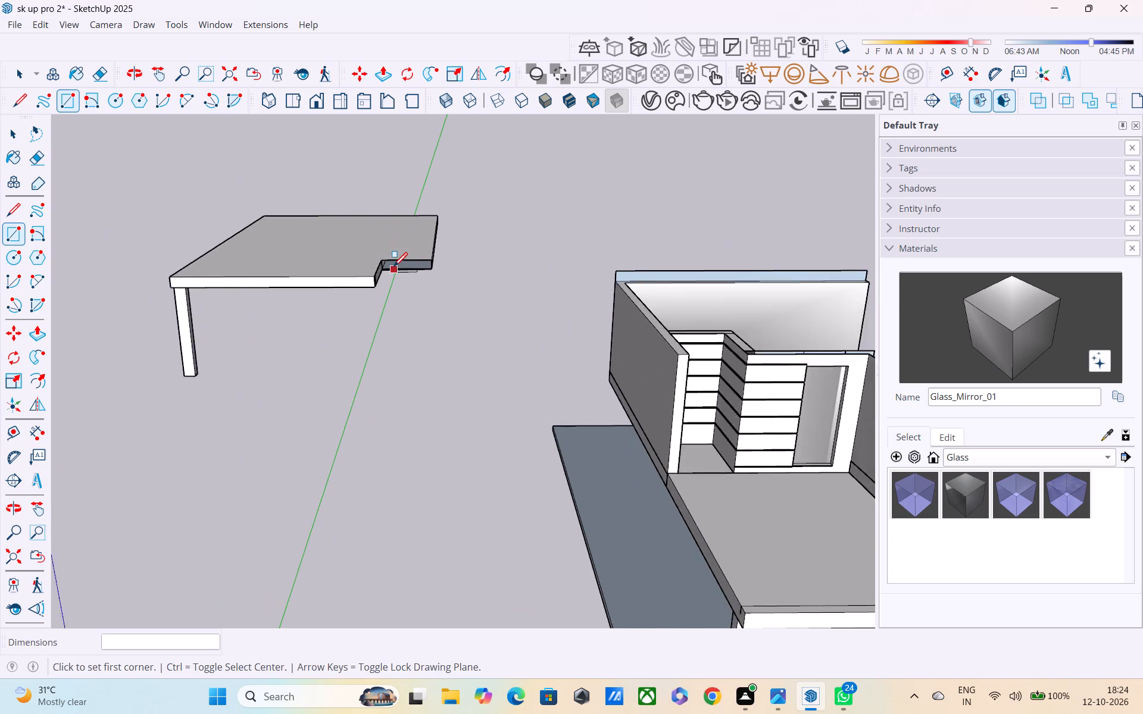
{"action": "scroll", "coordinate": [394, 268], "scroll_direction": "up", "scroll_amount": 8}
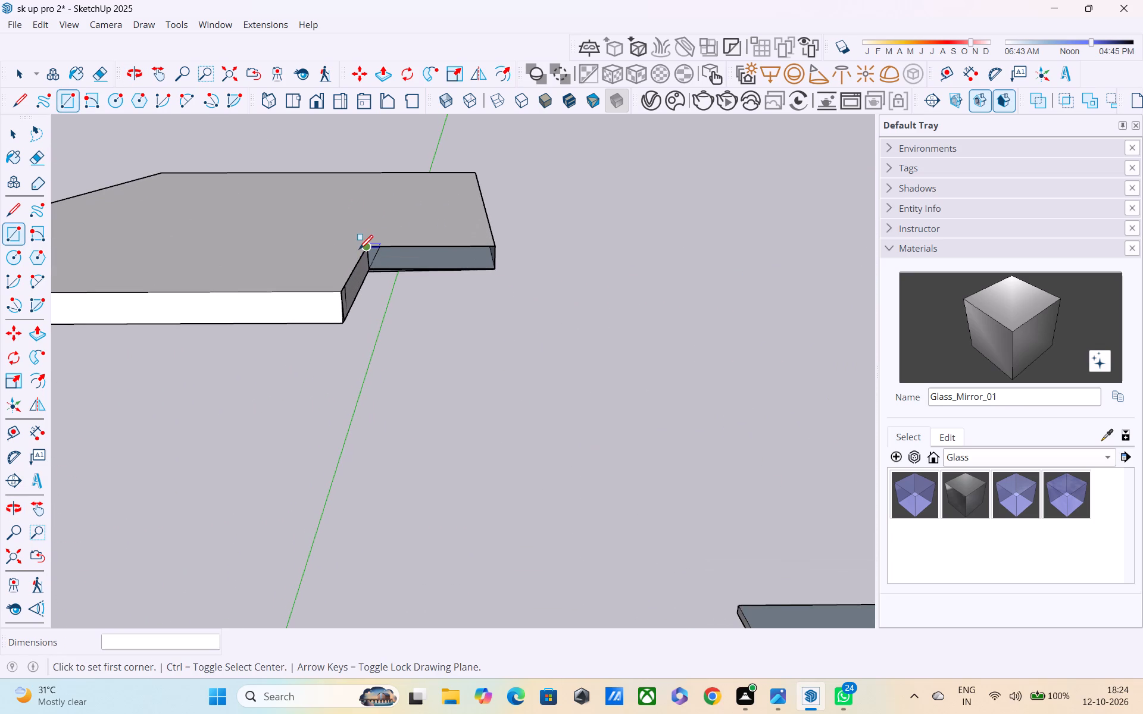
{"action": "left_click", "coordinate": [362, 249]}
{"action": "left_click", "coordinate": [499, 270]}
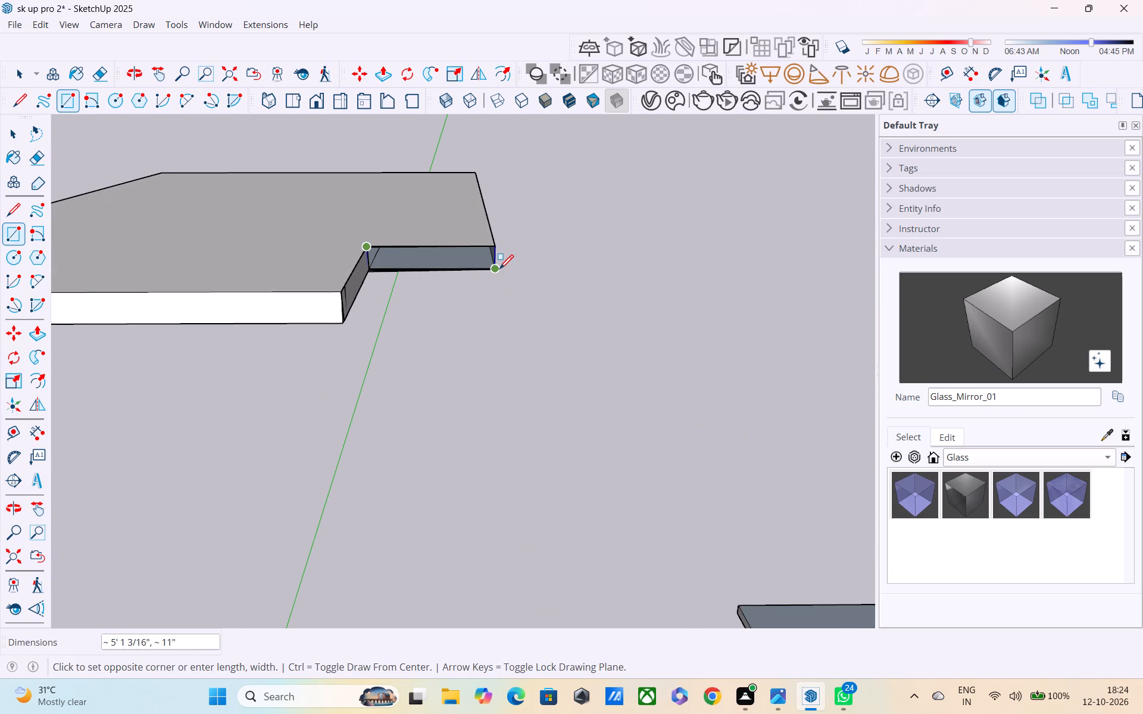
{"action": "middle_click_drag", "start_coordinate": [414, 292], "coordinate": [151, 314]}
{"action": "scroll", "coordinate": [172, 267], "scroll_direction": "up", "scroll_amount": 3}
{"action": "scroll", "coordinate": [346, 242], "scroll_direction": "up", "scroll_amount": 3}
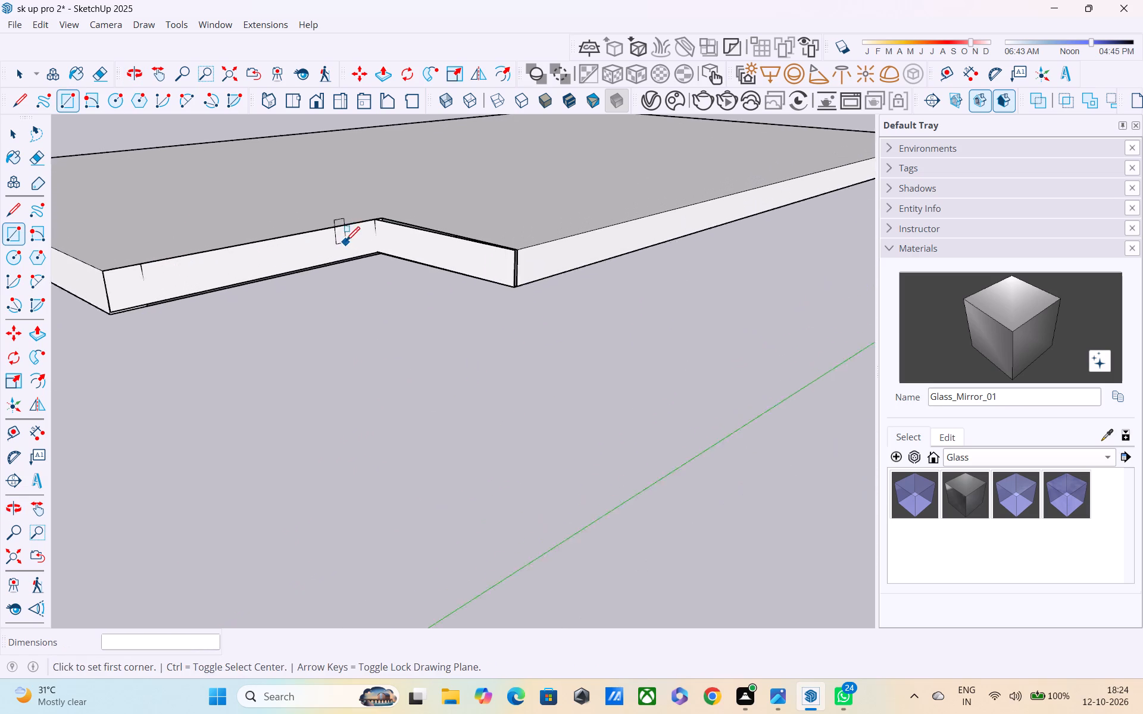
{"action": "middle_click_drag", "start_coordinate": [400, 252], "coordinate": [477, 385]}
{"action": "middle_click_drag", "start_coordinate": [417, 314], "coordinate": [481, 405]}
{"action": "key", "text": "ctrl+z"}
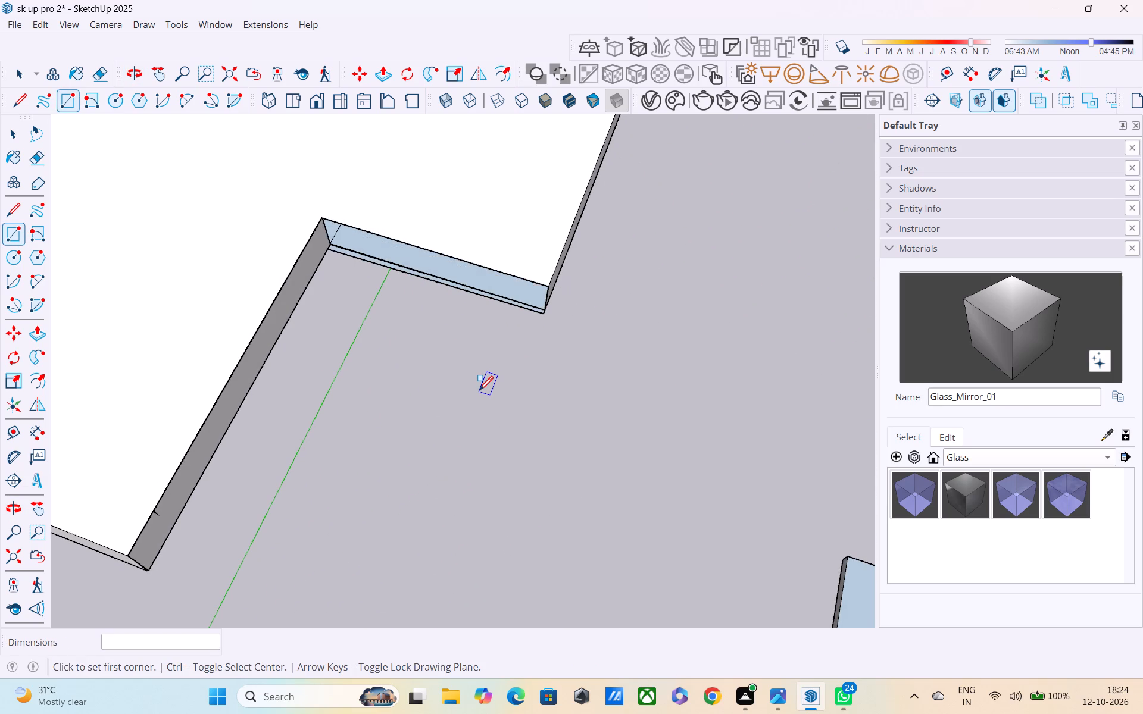
Close the notch's open short vertical side with a rectangle about 5' 1" by 11".
{"action": "scroll", "coordinate": [358, 238], "scroll_direction": "up", "scroll_amount": 3}
{"action": "left_click", "coordinate": [323, 214]}
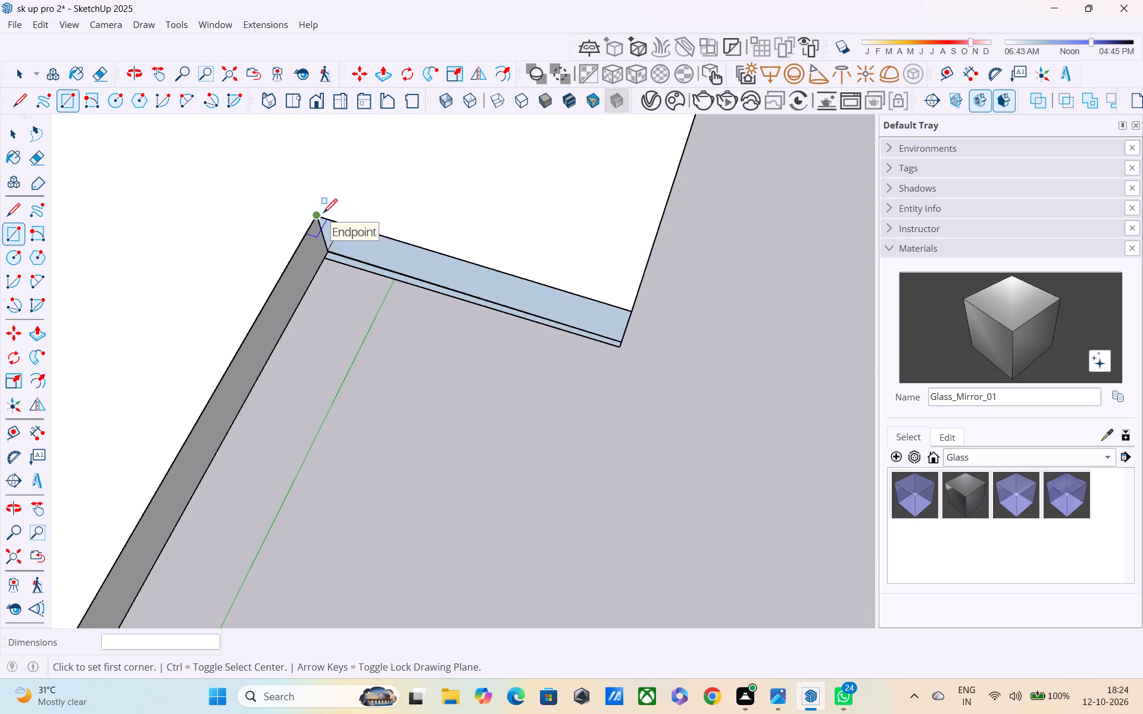
{"action": "left_click", "coordinate": [622, 345]}
Cover the thin gap along the notch's longer side with a rectangle about 7' 10" by 13/16", starting from the inner corner.
{"action": "middle_click_drag", "start_coordinate": [532, 300], "coordinate": [530, 104]}
{"action": "middle_click_drag", "start_coordinate": [523, 250], "coordinate": [549, 102]}
{"action": "scroll", "coordinate": [451, 273], "scroll_direction": "up", "scroll_amount": 2}
{"action": "middle_click_drag", "start_coordinate": [367, 249], "coordinate": [495, 165]}
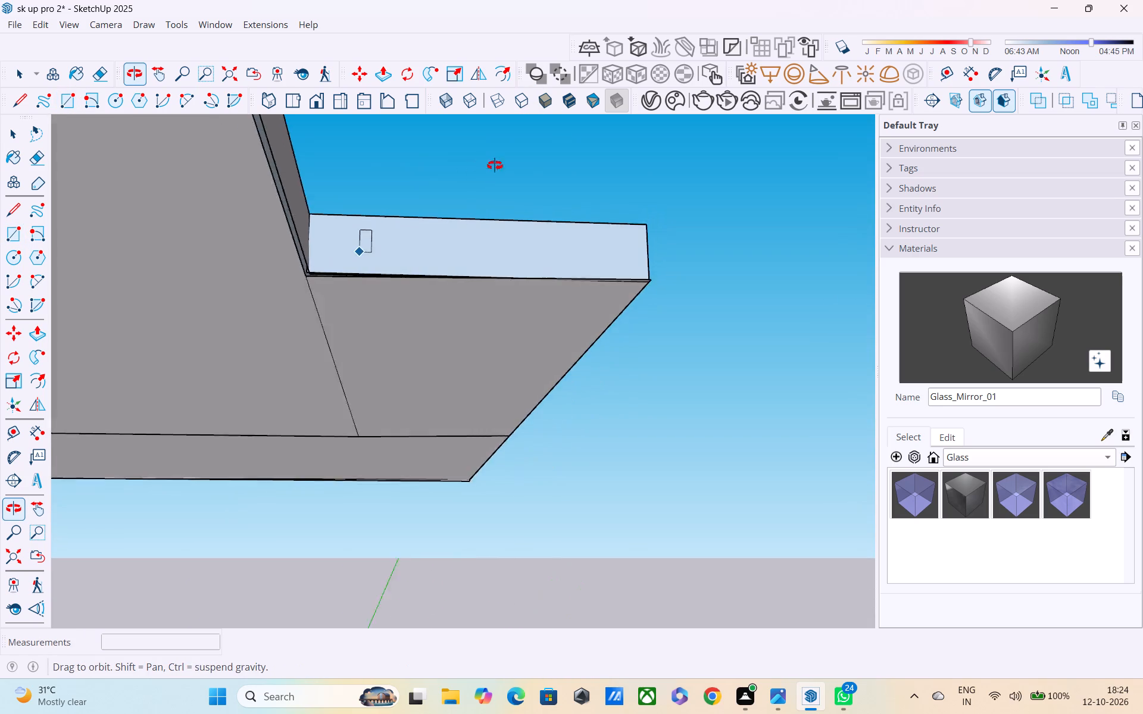
{"action": "middle_click_drag", "start_coordinate": [495, 165], "coordinate": [535, 165]}
{"action": "scroll", "coordinate": [366, 277], "scroll_direction": "up", "scroll_amount": 6}
{"action": "middle_click_drag", "start_coordinate": [325, 258], "coordinate": [235, 306]}
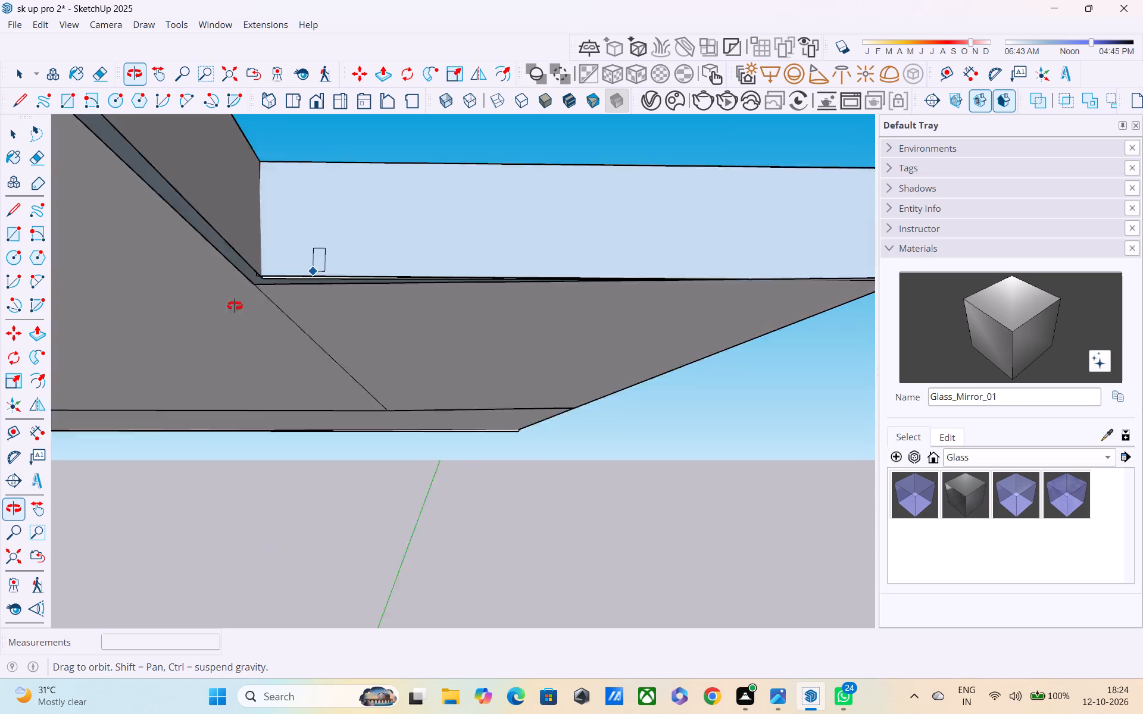
{"action": "middle_click_drag", "start_coordinate": [235, 306], "coordinate": [167, 248]}
{"action": "scroll", "coordinate": [194, 252], "scroll_direction": "down", "scroll_amount": 3}
{"action": "middle_click_drag", "start_coordinate": [255, 265], "coordinate": [258, 283]}
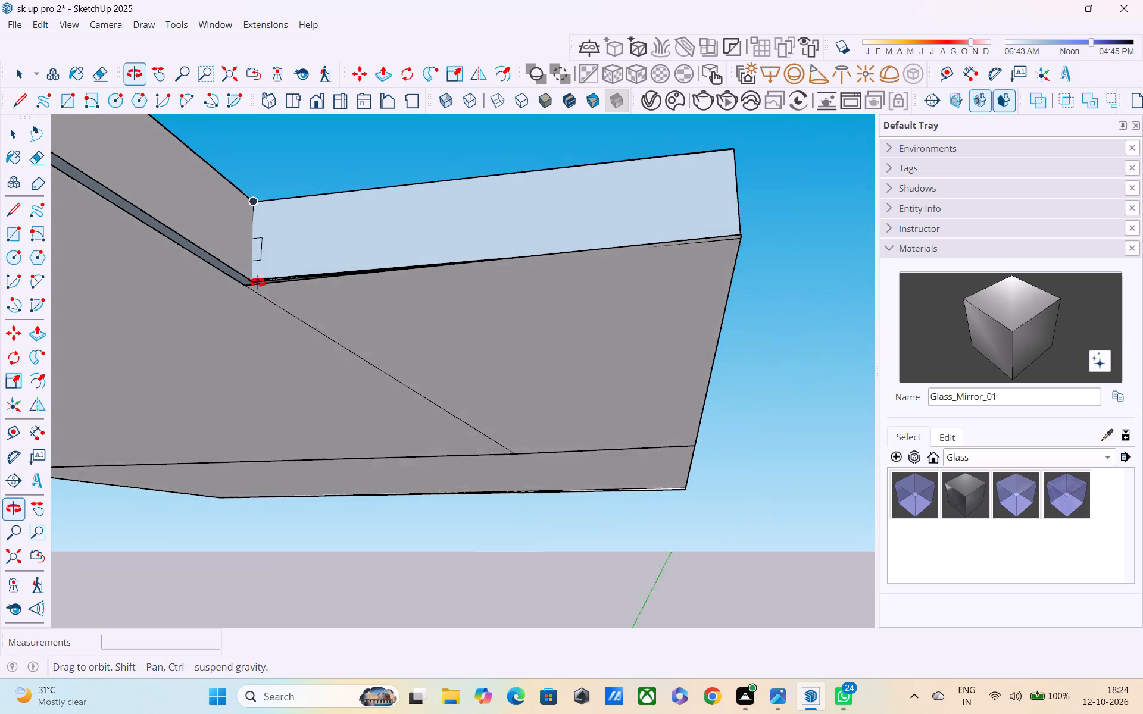
{"action": "middle_click_drag", "start_coordinate": [258, 283], "coordinate": [255, 305]}
{"action": "scroll", "coordinate": [257, 305], "scroll_direction": "up", "scroll_amount": 5}
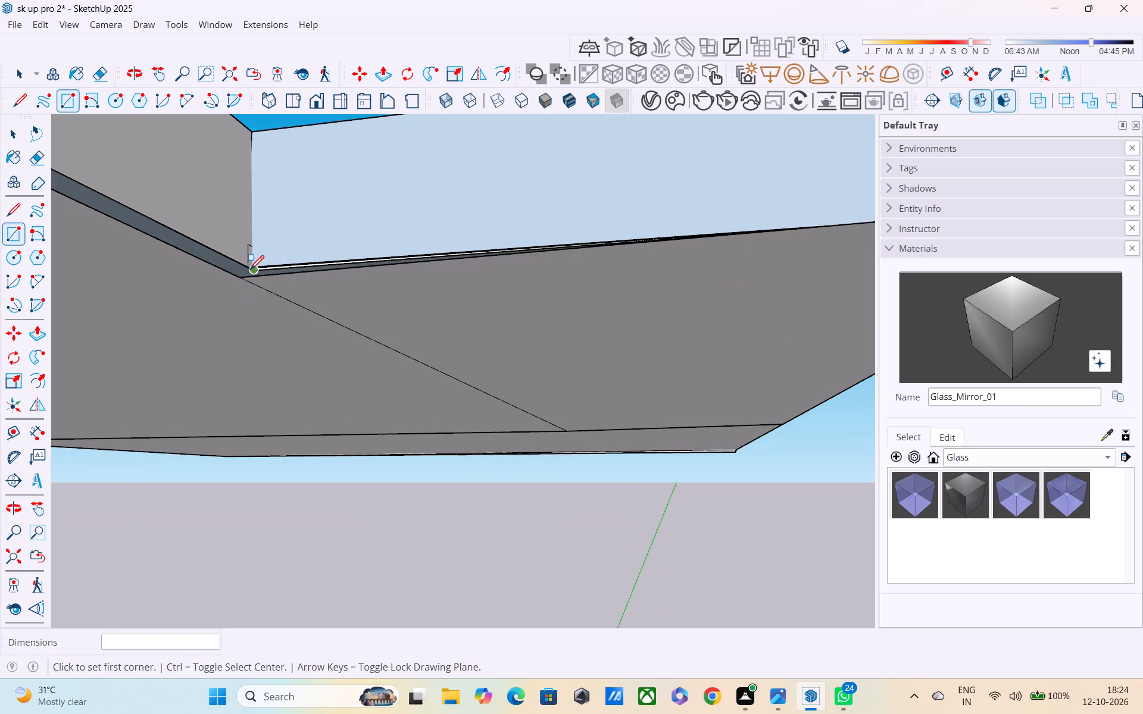
{"action": "left_click", "coordinate": [250, 271]}
{"action": "scroll", "coordinate": [579, 207], "scroll_direction": "down", "scroll_amount": 3}
{"action": "scroll", "coordinate": [641, 222], "scroll_direction": "down", "scroll_amount": 5}
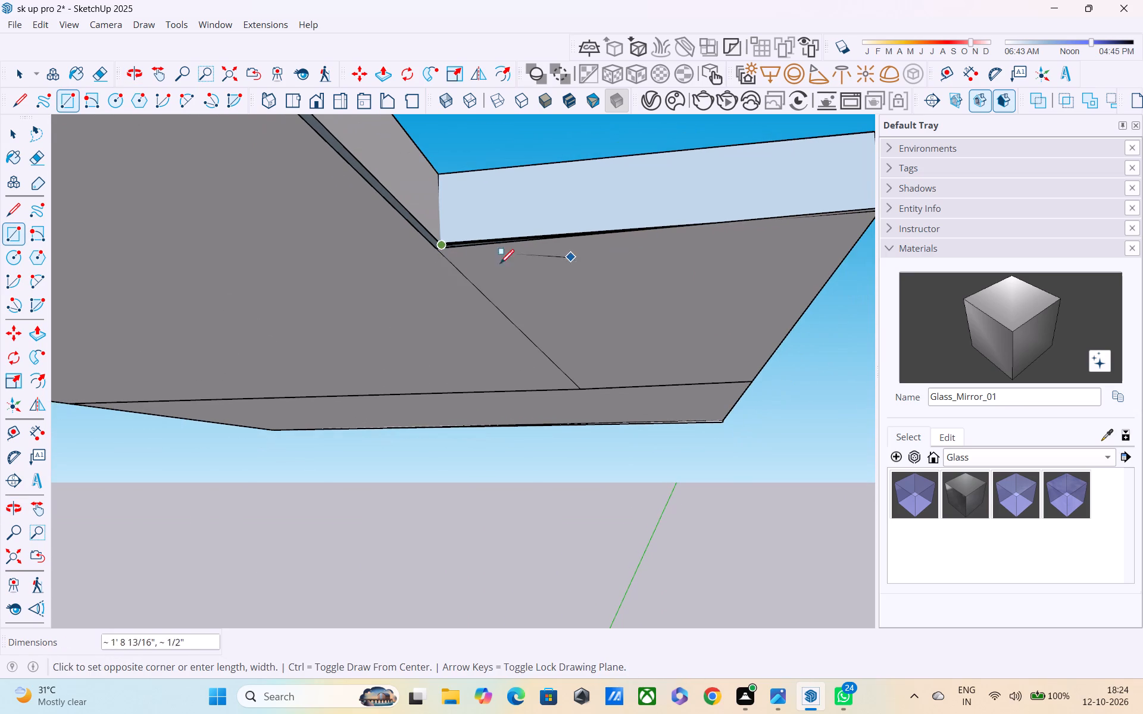
{"action": "scroll", "coordinate": [392, 226], "scroll_direction": "down", "scroll_amount": 3}
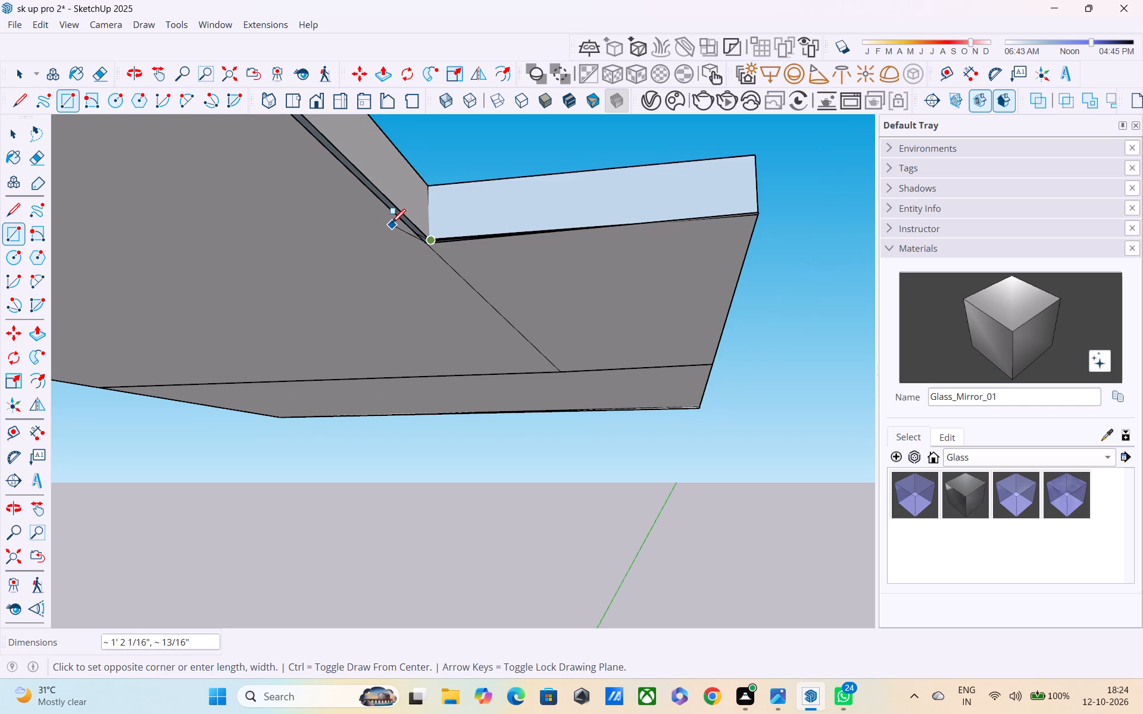
{"action": "scroll", "coordinate": [392, 224], "scroll_direction": "down", "scroll_amount": 8}
{"action": "middle_click_drag", "start_coordinate": [382, 220], "coordinate": [429, 225]}
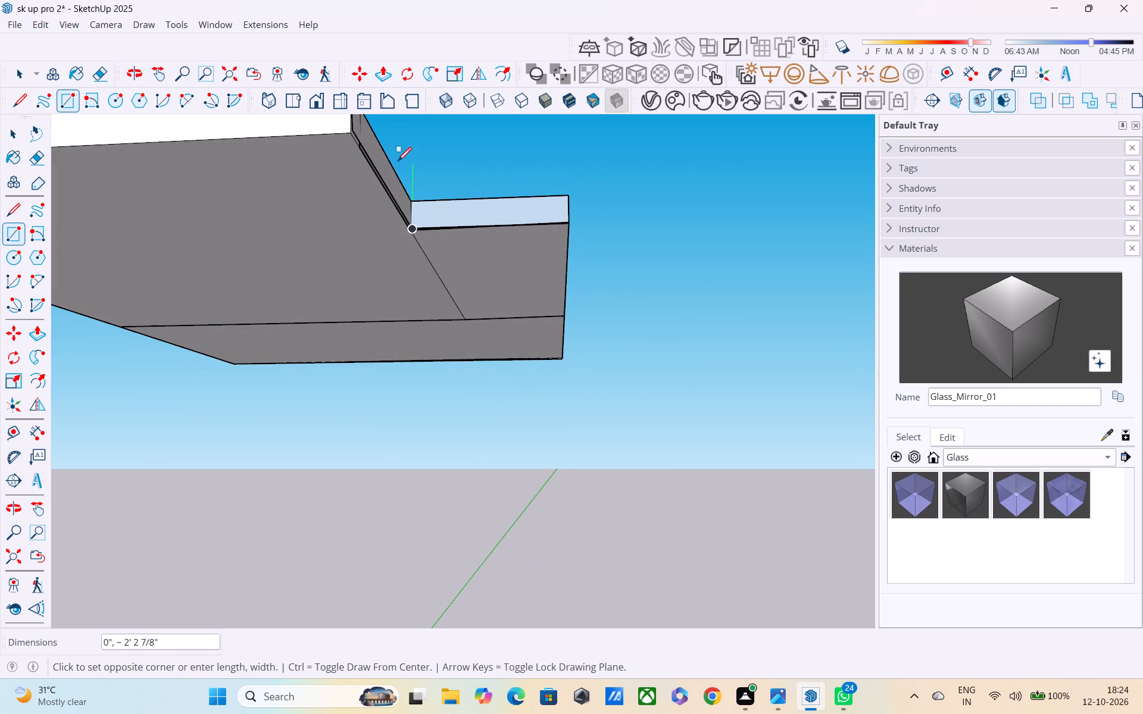
{"action": "left_click", "coordinate": [350, 134]}
{"action": "scroll", "coordinate": [441, 264], "scroll_direction": "down", "scroll_amount": 2}
{"action": "key", "text": "Escape"}
{"action": "key", "text": "space"}
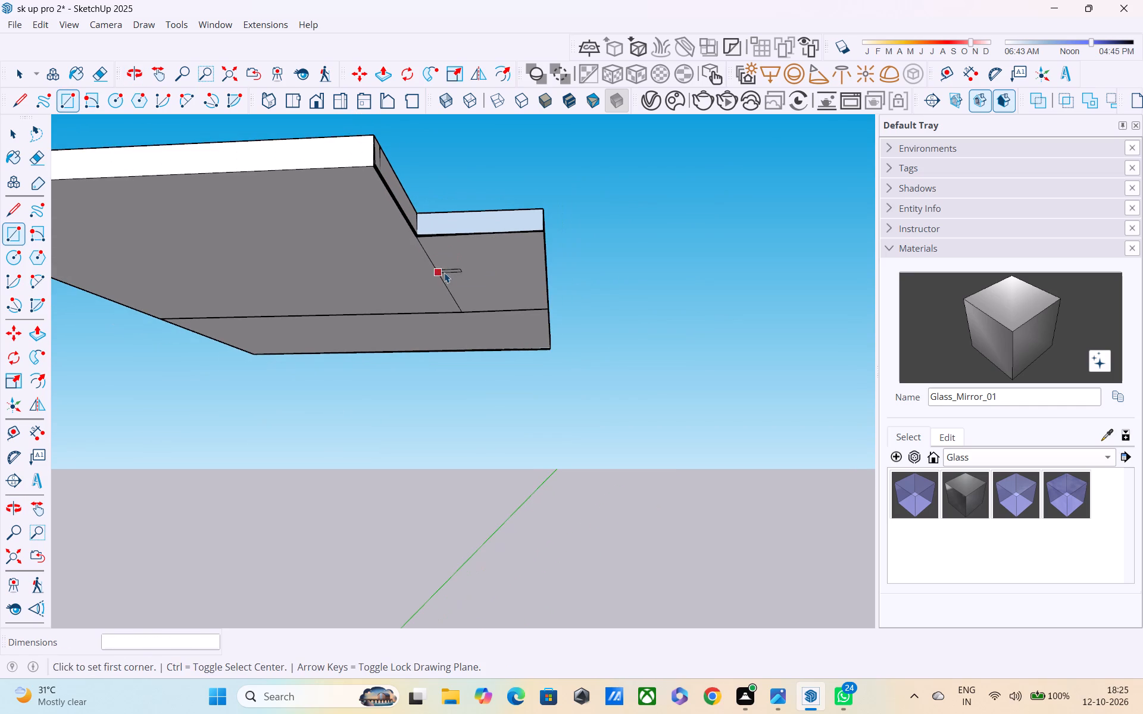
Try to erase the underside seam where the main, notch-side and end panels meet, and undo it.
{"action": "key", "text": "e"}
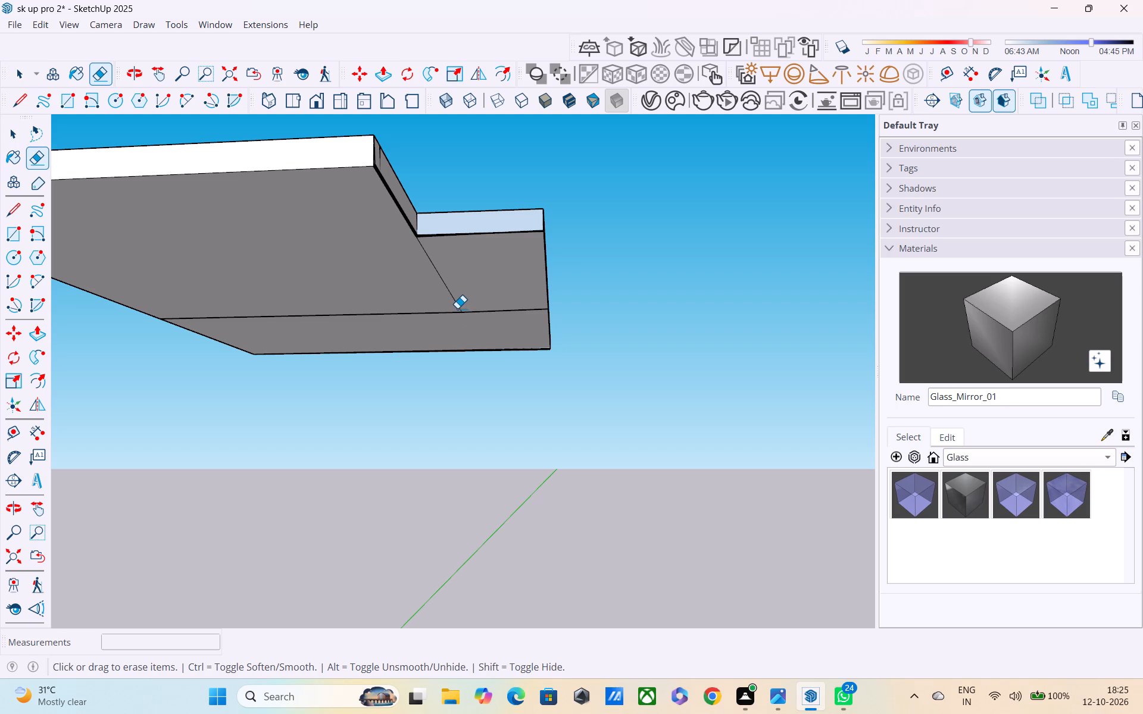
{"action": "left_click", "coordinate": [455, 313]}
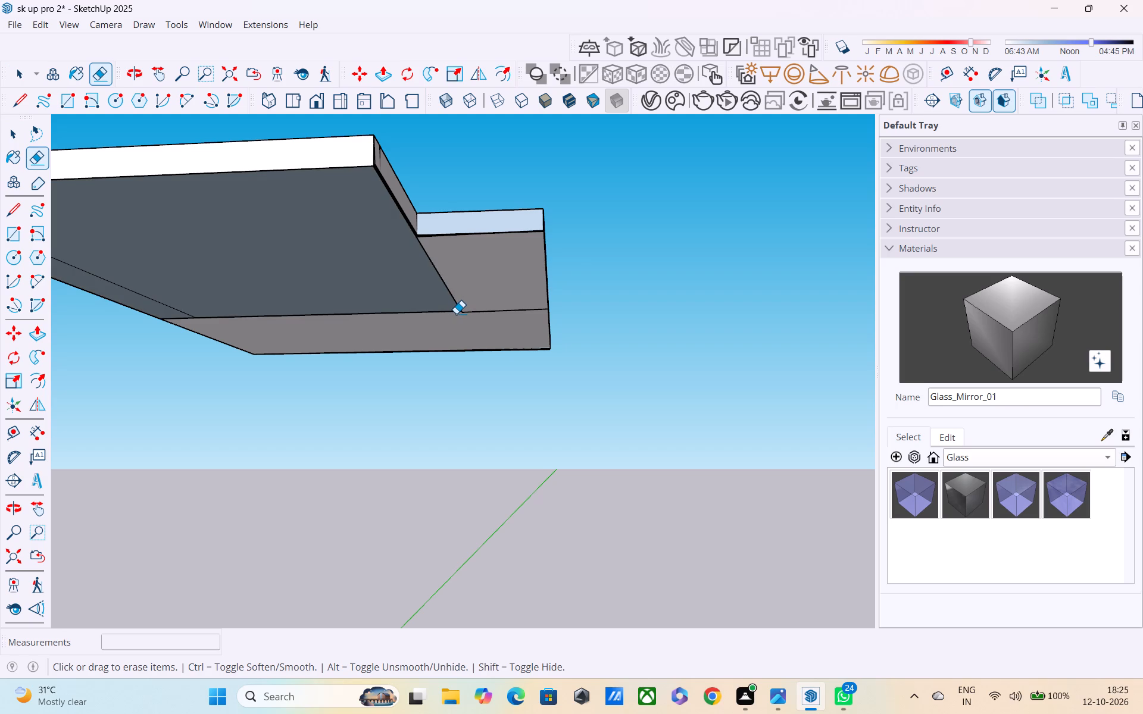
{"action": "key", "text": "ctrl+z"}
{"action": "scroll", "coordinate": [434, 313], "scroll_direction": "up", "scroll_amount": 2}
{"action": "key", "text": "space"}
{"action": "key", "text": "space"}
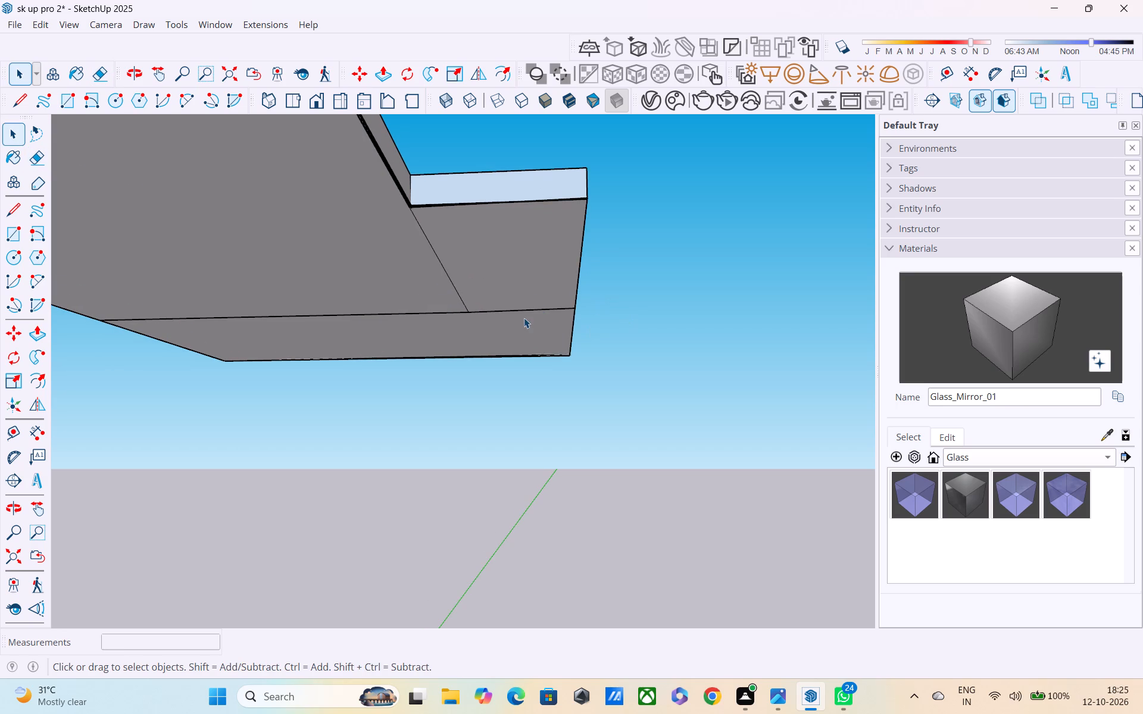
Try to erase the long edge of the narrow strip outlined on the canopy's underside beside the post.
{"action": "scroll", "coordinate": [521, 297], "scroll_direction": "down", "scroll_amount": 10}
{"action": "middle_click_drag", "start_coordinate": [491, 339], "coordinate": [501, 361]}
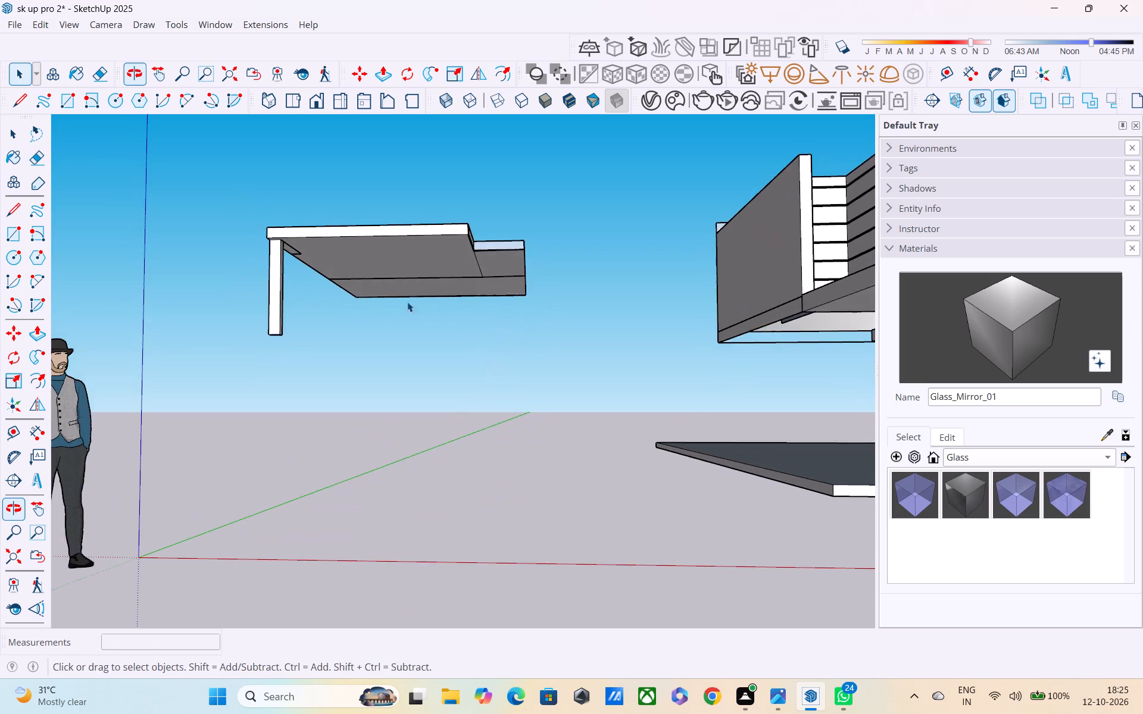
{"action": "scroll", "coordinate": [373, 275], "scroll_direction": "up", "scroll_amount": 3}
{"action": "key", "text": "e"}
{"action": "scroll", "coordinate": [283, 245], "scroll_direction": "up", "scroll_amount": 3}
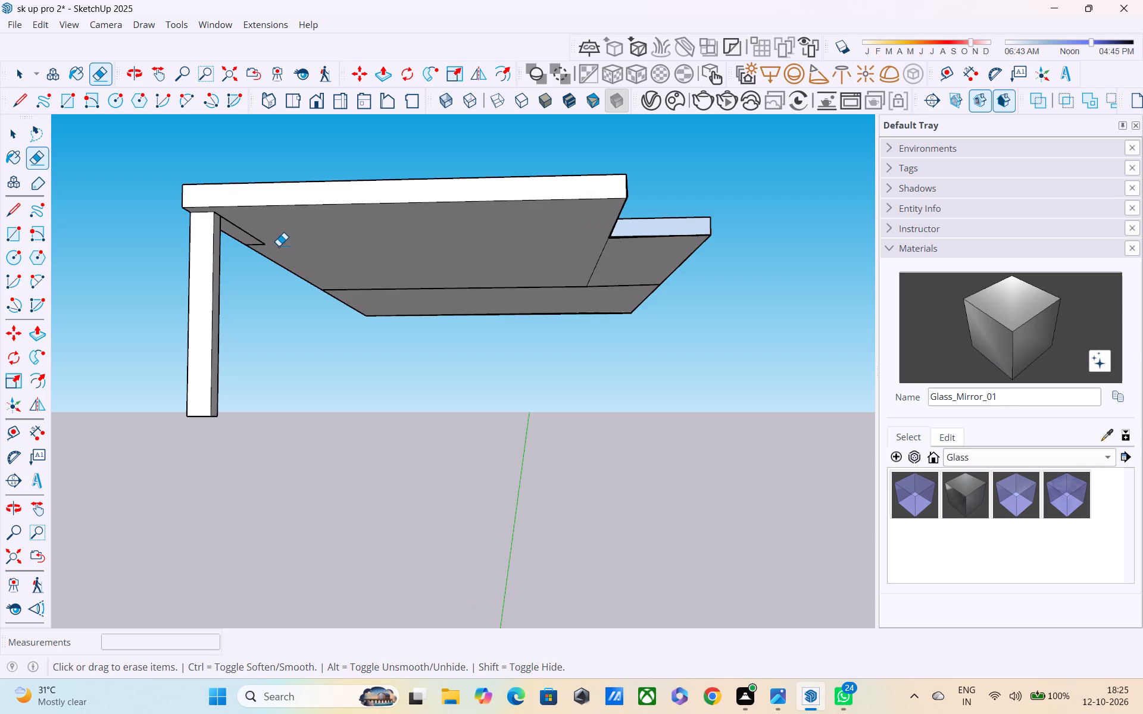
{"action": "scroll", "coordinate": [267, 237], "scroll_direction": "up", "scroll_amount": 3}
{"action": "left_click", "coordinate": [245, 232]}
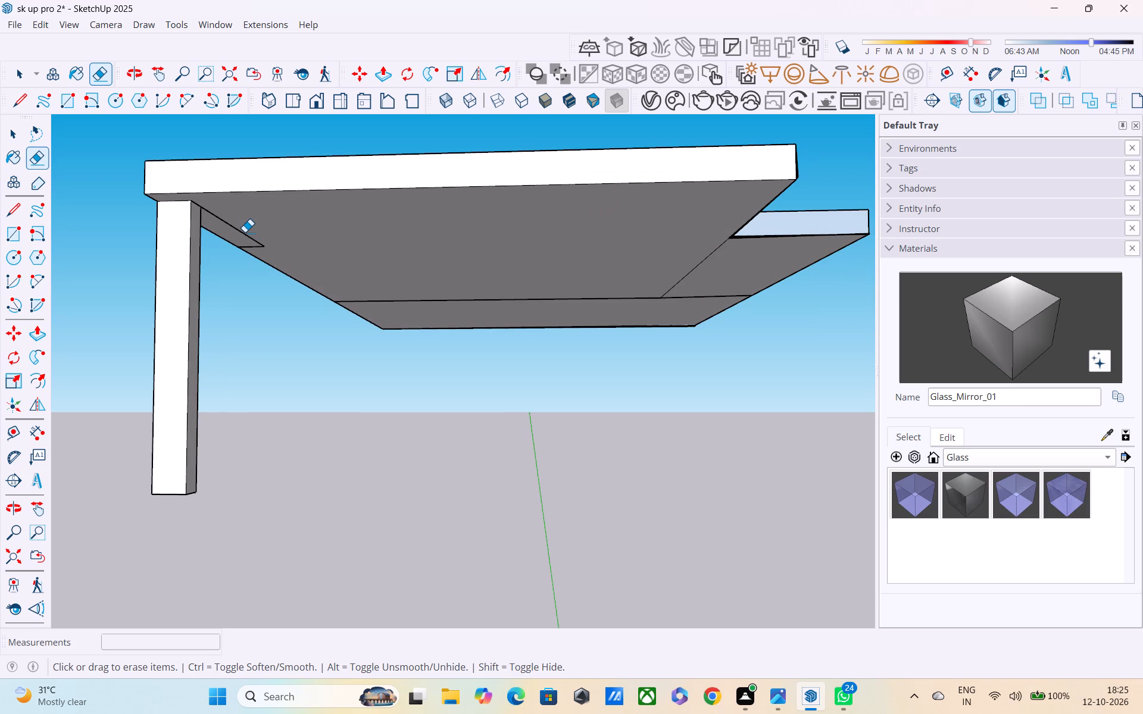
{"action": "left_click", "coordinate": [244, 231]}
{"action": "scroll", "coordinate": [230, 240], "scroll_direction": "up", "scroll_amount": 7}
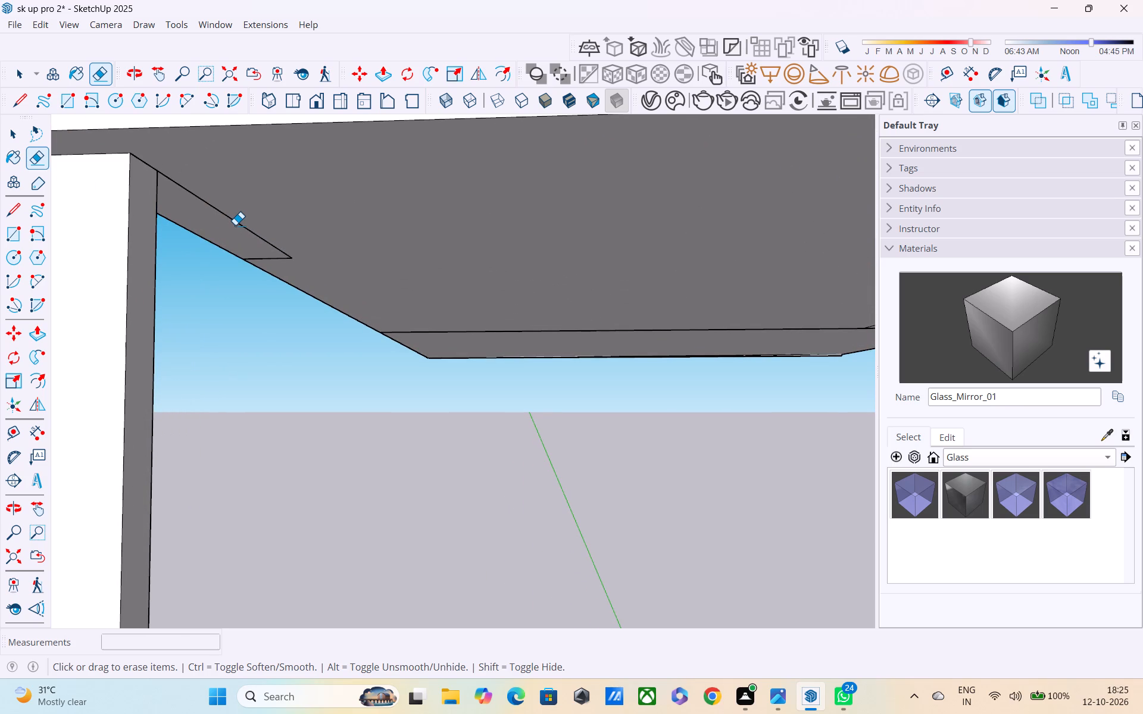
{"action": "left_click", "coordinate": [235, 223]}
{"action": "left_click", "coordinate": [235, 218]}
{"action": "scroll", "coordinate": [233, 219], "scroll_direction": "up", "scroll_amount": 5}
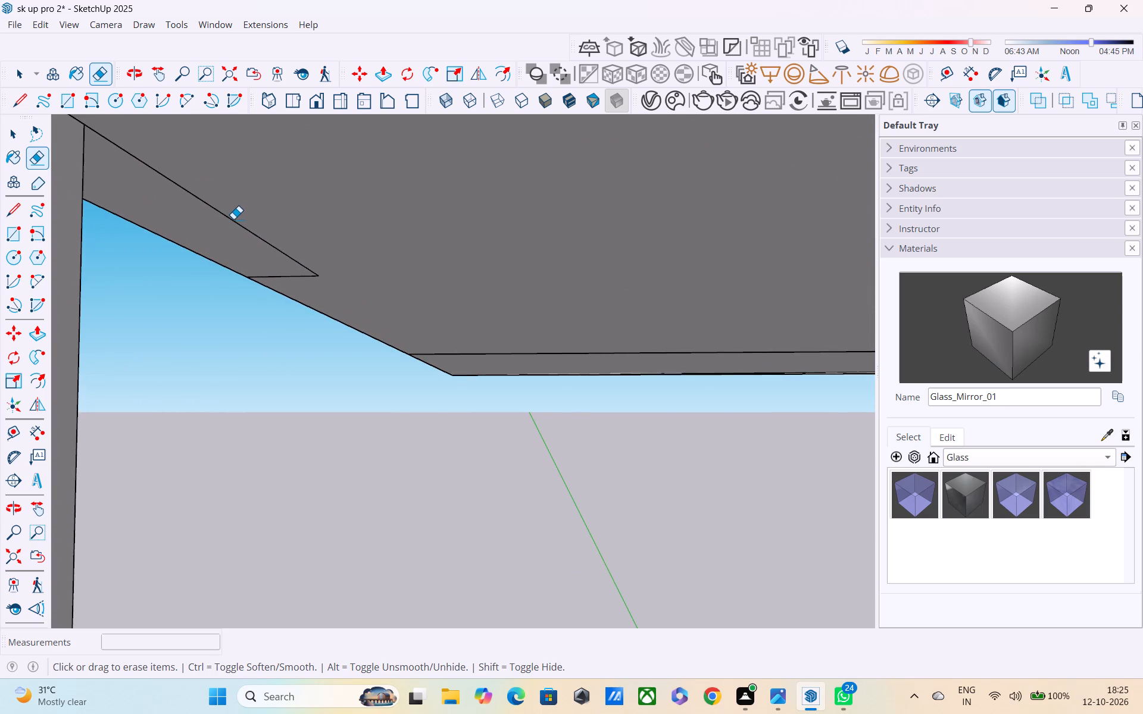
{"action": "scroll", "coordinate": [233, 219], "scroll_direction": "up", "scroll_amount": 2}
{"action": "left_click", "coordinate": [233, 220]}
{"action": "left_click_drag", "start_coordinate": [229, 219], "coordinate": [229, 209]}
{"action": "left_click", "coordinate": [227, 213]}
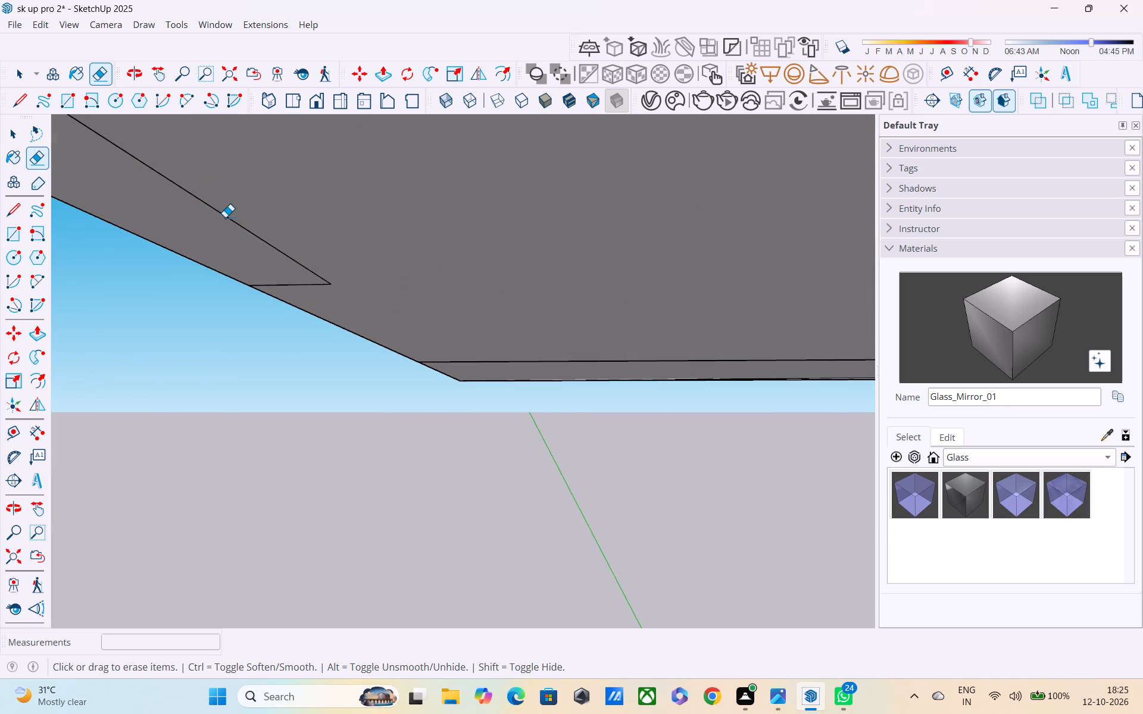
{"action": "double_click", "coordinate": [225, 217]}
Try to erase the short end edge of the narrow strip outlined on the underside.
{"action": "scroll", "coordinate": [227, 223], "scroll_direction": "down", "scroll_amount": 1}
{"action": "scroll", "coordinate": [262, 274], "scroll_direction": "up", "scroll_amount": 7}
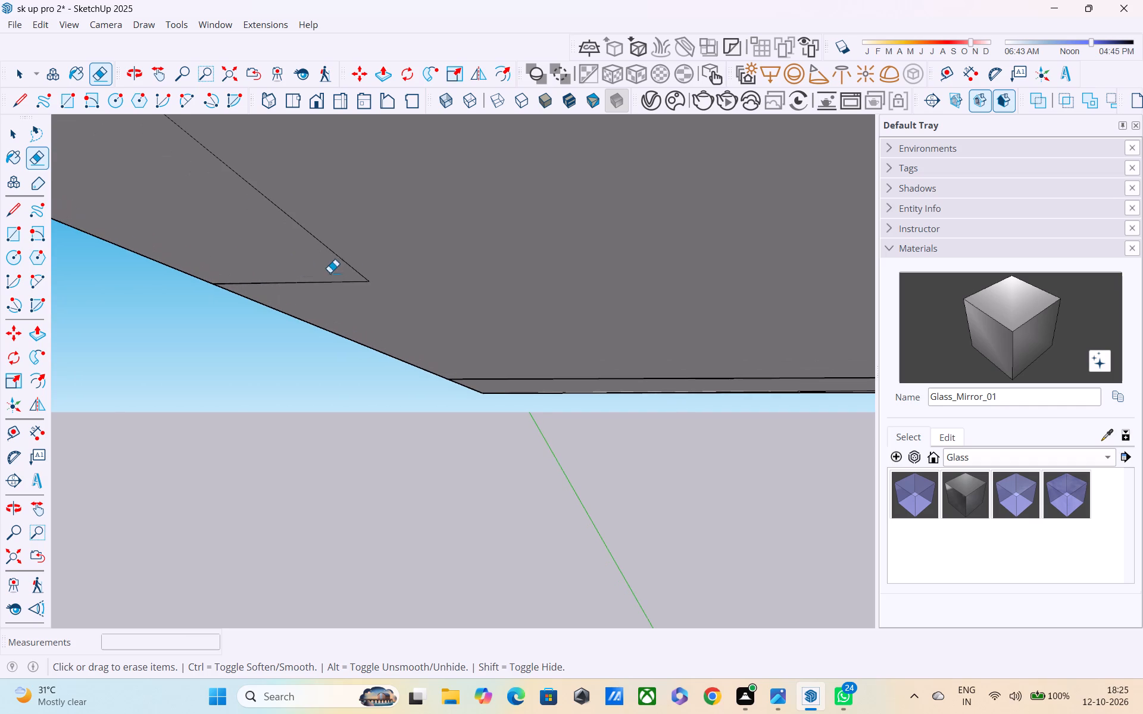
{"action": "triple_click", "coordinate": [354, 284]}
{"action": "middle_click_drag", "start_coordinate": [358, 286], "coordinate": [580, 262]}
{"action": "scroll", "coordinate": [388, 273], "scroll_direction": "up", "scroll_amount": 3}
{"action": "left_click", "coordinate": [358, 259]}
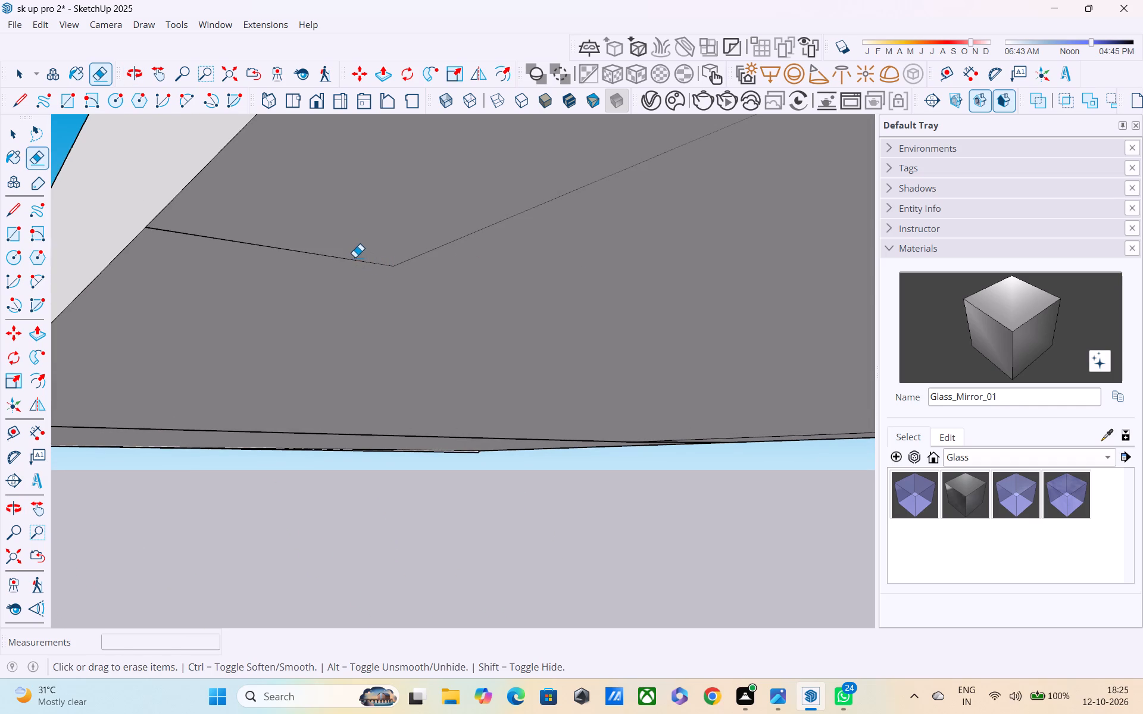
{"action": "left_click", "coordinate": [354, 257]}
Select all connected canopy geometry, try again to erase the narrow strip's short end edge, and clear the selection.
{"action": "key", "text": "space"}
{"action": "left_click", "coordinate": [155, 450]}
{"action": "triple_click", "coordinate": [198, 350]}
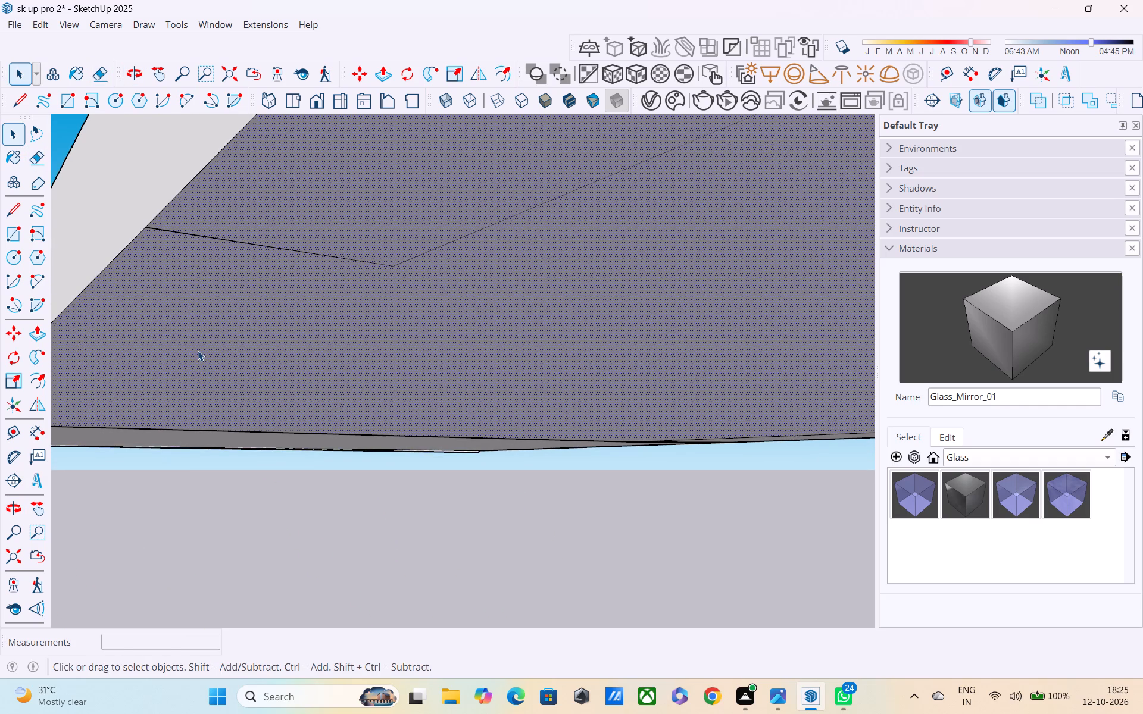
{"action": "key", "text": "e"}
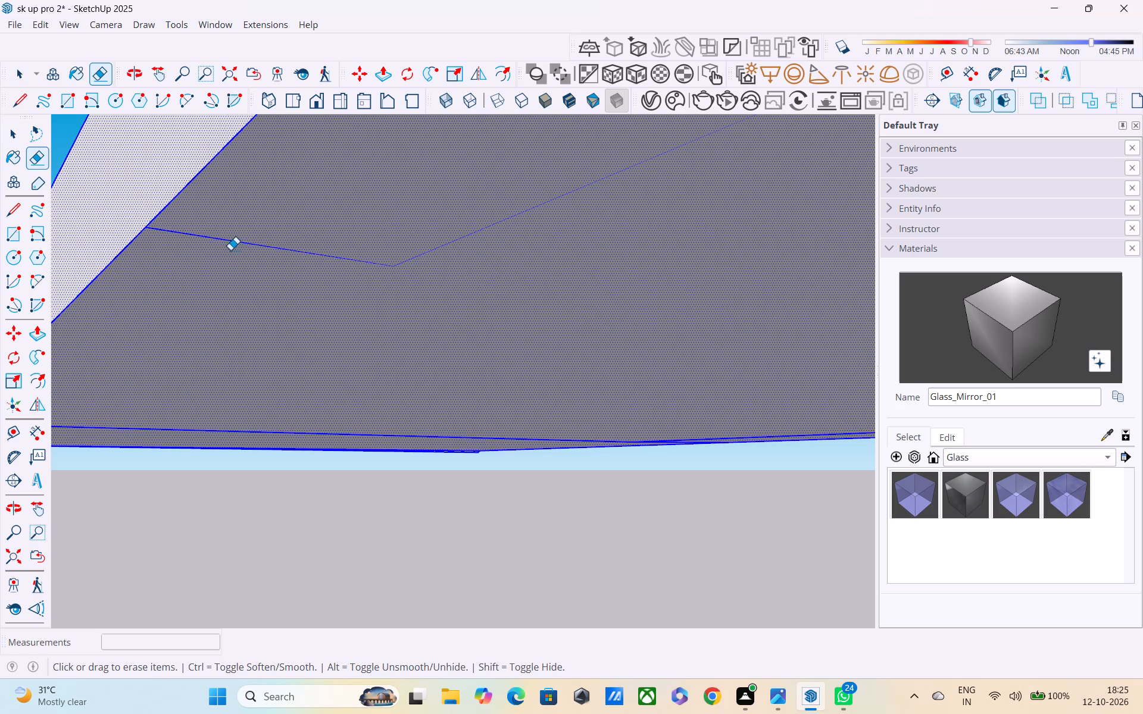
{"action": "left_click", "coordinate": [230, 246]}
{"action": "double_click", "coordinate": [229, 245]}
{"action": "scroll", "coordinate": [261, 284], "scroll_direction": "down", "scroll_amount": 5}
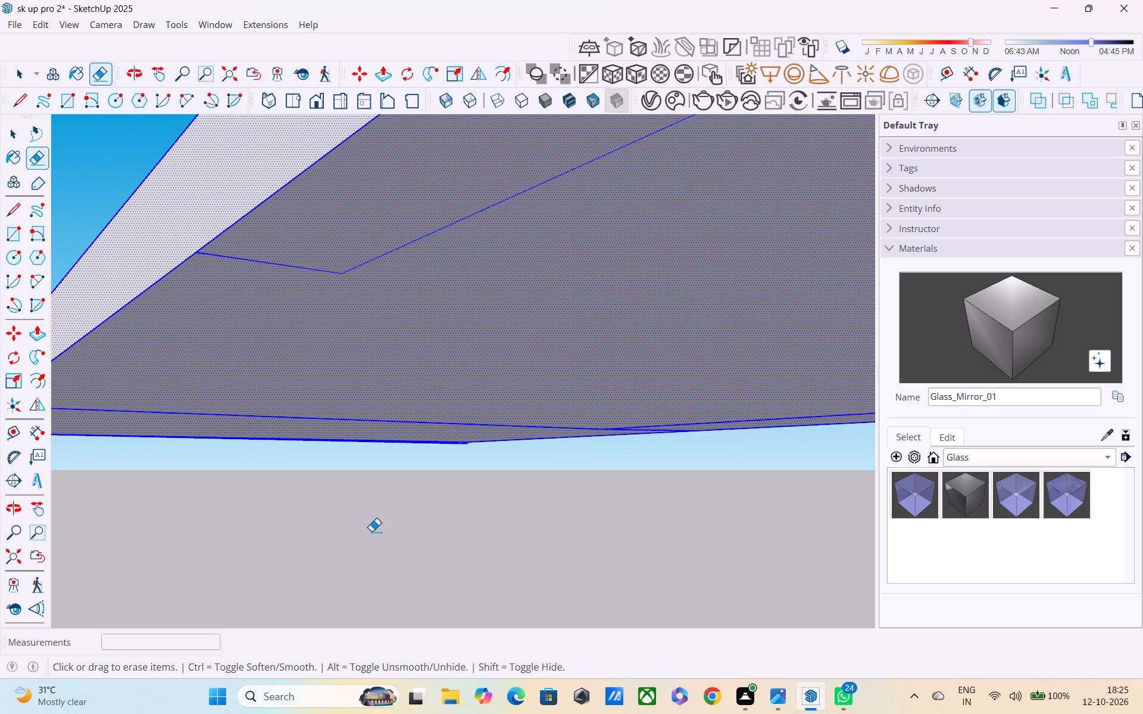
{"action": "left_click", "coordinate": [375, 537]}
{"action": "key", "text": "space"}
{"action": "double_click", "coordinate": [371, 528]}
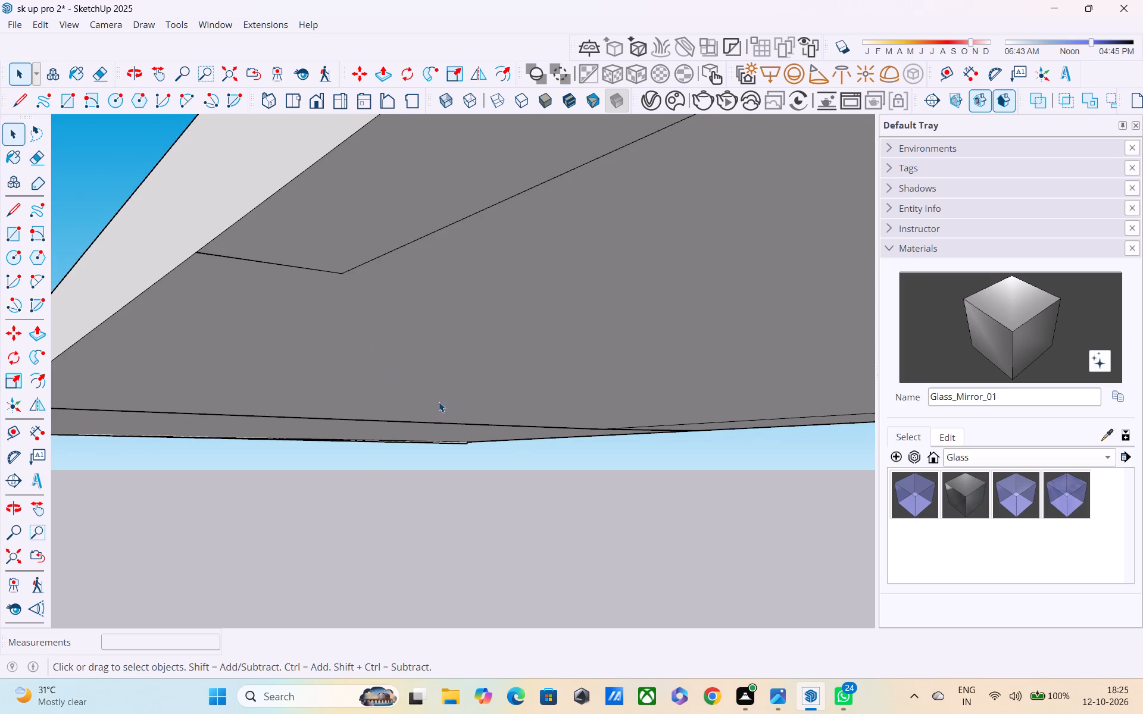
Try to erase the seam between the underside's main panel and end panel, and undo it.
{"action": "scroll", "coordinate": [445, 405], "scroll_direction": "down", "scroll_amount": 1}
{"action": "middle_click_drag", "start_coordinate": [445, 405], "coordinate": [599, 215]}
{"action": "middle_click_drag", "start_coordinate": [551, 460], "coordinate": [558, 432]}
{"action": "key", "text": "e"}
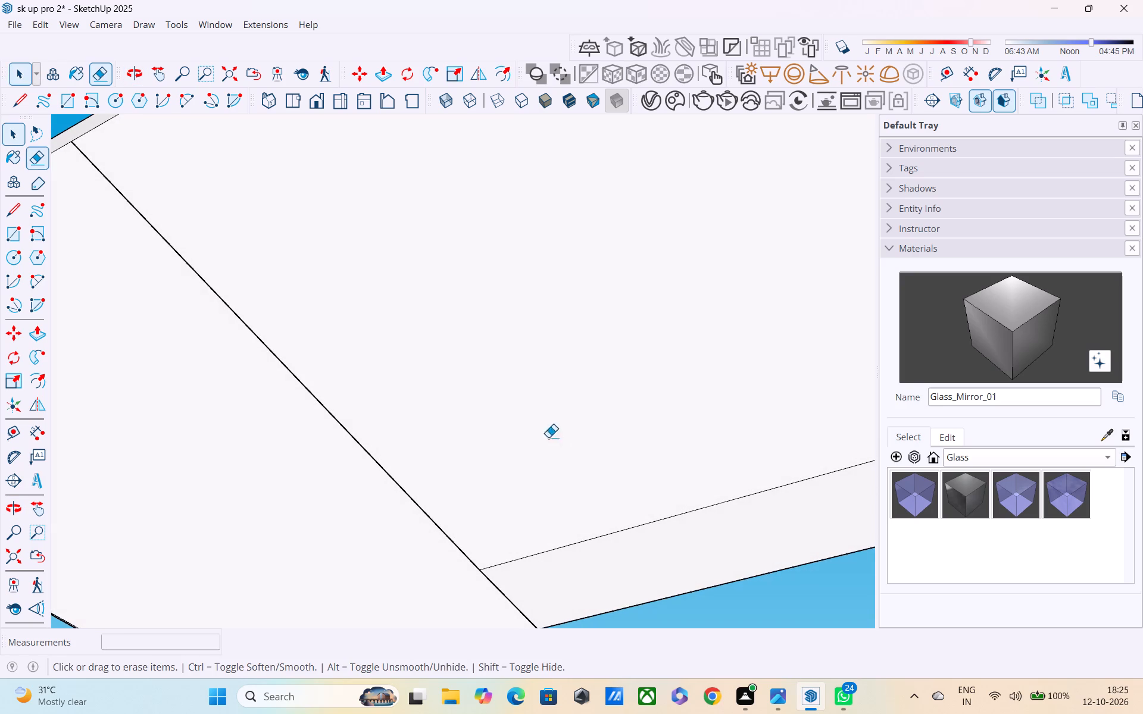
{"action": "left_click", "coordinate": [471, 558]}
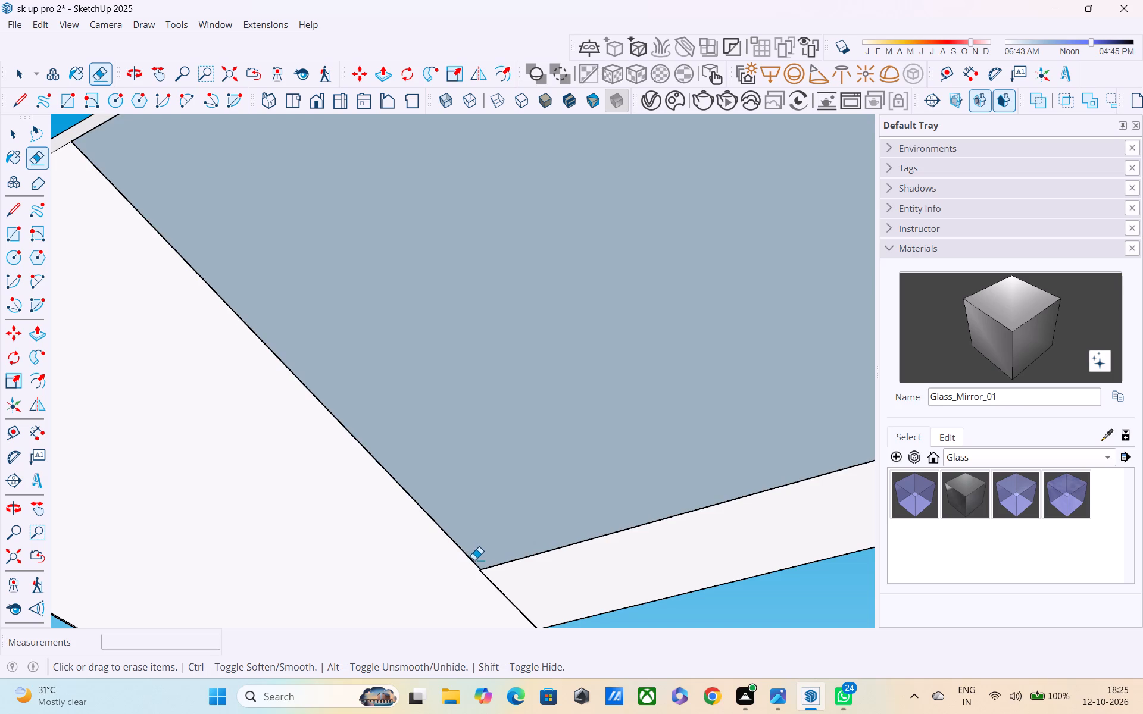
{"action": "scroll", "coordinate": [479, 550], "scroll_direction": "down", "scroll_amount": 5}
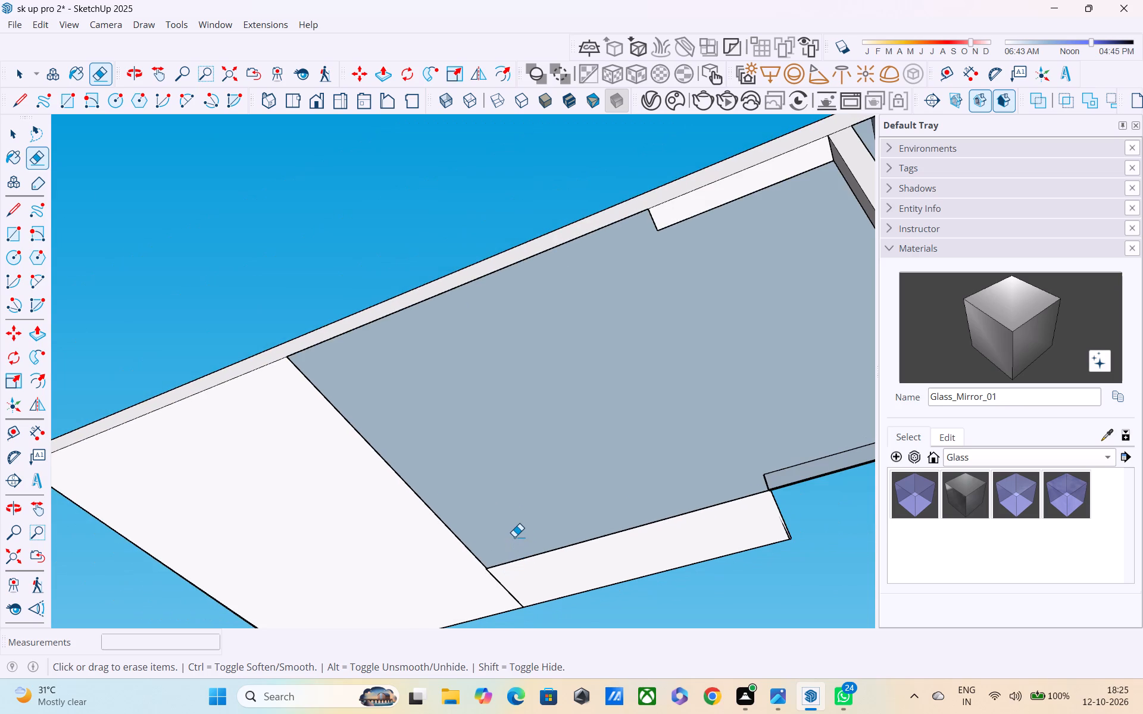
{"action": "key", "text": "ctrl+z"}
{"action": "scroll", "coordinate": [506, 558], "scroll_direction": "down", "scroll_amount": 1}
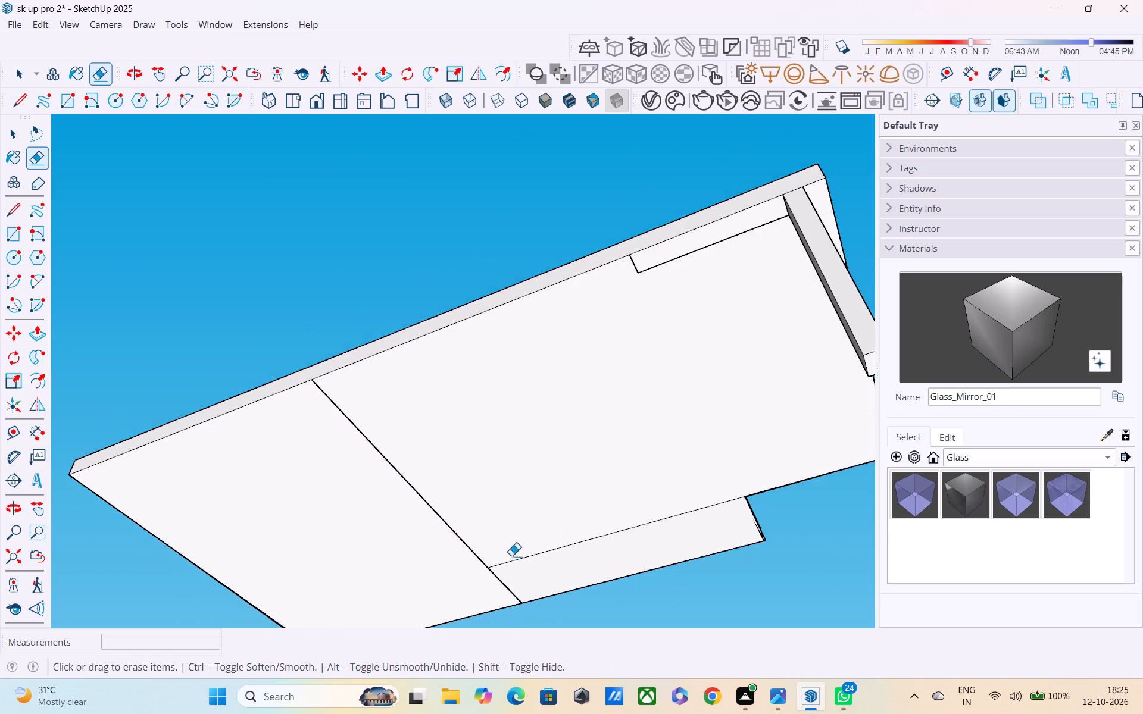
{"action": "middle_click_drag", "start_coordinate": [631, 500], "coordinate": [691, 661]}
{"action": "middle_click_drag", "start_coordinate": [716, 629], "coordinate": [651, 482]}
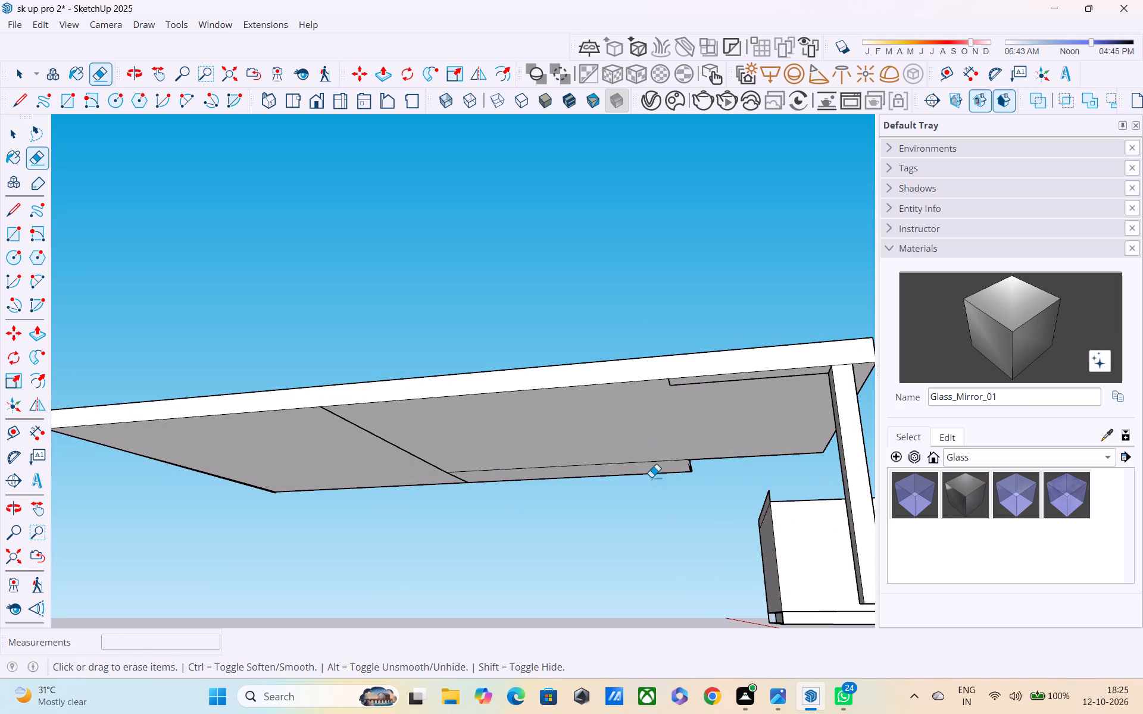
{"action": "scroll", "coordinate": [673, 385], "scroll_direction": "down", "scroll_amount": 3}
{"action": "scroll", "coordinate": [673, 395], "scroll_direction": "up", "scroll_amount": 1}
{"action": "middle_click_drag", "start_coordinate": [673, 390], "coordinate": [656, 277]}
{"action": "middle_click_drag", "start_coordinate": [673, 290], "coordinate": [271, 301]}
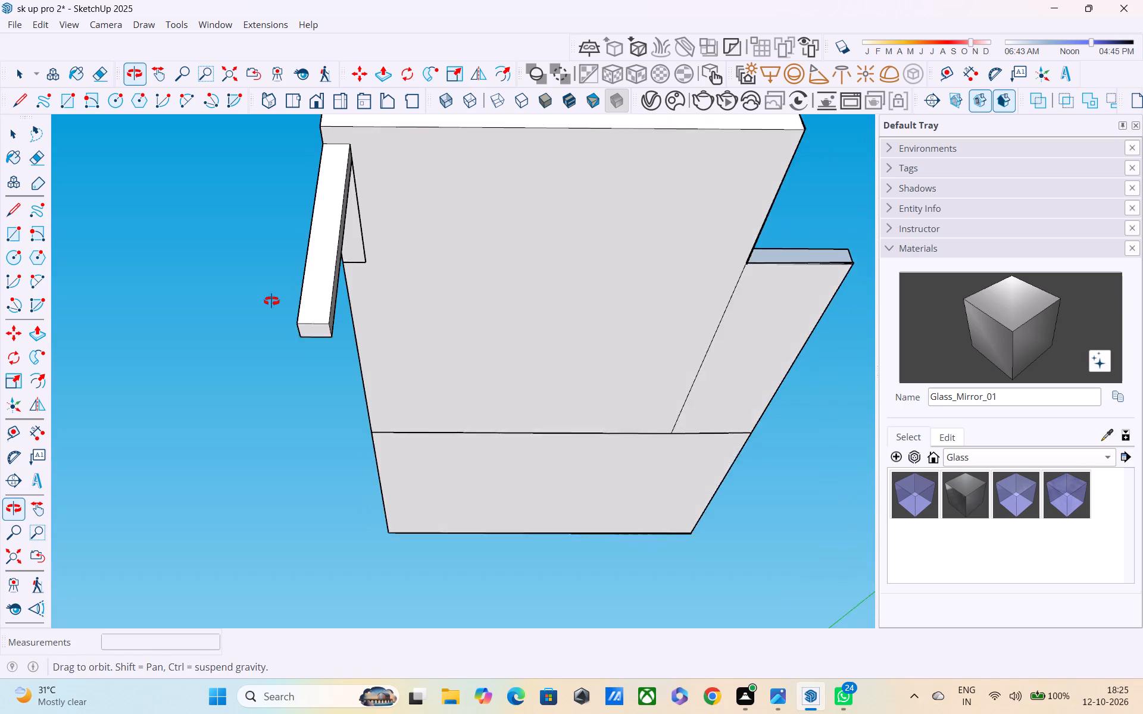
Erase the two edges bounding the flat faces on the roof slab's underside beside the notched corner, removing those faces.
{"action": "middle_click_drag", "start_coordinate": [271, 301], "coordinate": [277, 302]}
{"action": "scroll", "coordinate": [436, 253], "scroll_direction": "up", "scroll_amount": 2}
{"action": "middle_click_drag", "start_coordinate": [408, 226], "coordinate": [608, 302]}
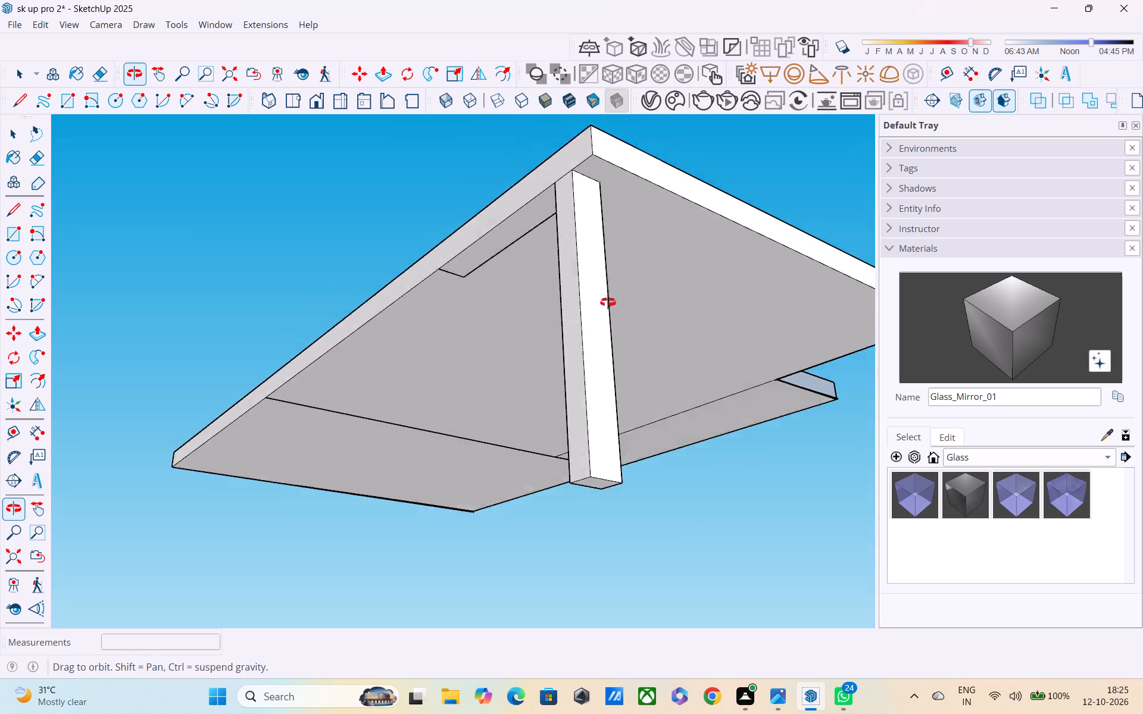
{"action": "middle_click_drag", "start_coordinate": [608, 302], "coordinate": [593, 251]}
{"action": "scroll", "coordinate": [604, 289], "scroll_direction": "up", "scroll_amount": 2}
{"action": "middle_click_drag", "start_coordinate": [582, 228], "coordinate": [728, 379]}
{"action": "middle_click_drag", "start_coordinate": [579, 278], "coordinate": [739, 179]}
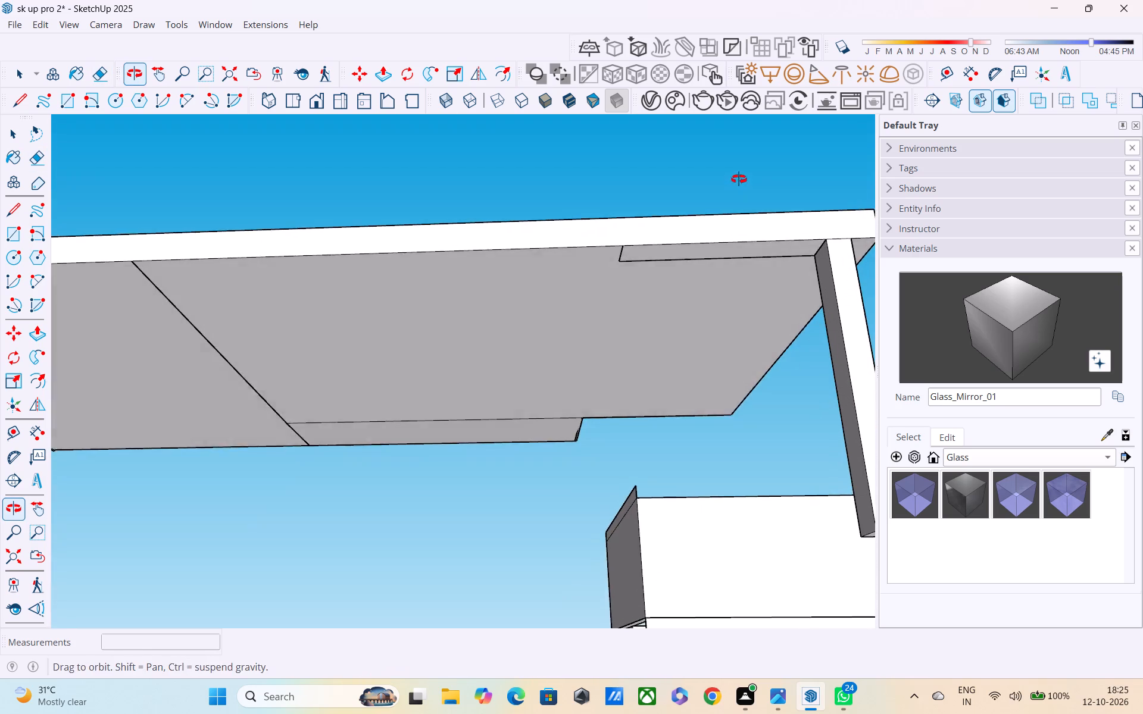
{"action": "middle_click_drag", "start_coordinate": [739, 179], "coordinate": [744, 187]}
{"action": "middle_click_drag", "start_coordinate": [585, 301], "coordinate": [640, 233]}
{"action": "scroll", "coordinate": [354, 411], "scroll_direction": "up", "scroll_amount": 1}
{"action": "middle_click_drag", "start_coordinate": [386, 368], "coordinate": [516, 314]}
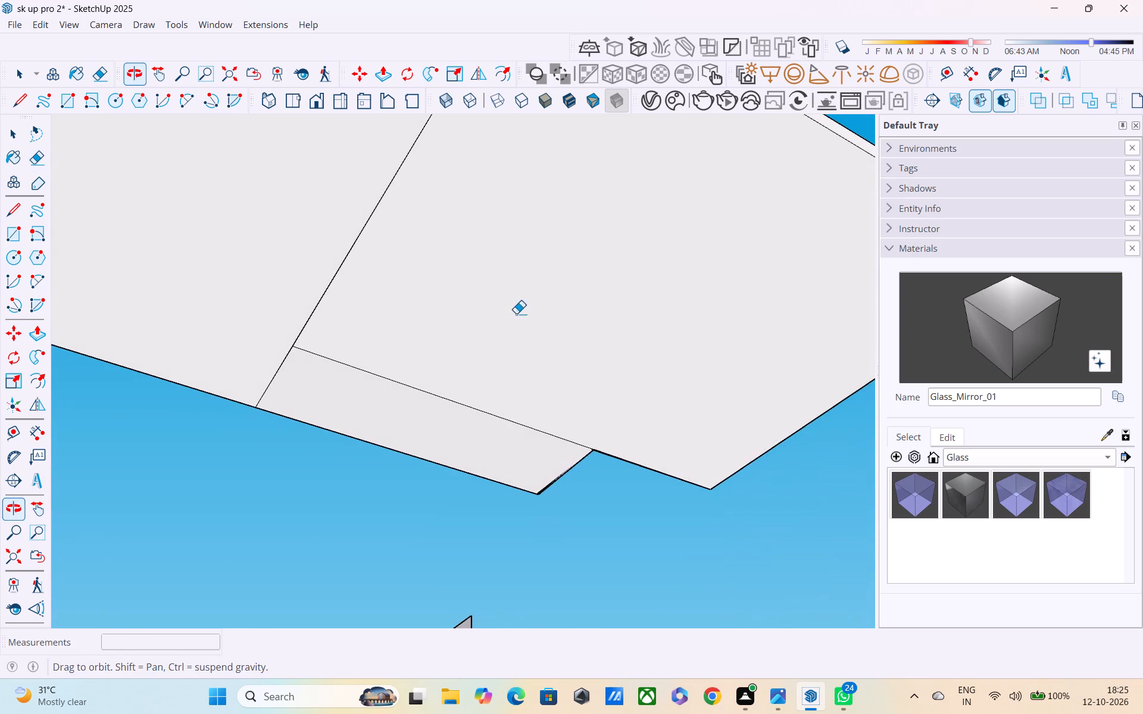
{"action": "middle_click_drag", "start_coordinate": [516, 314], "coordinate": [515, 314]}
{"action": "scroll", "coordinate": [357, 365], "scroll_direction": "up", "scroll_amount": 1}
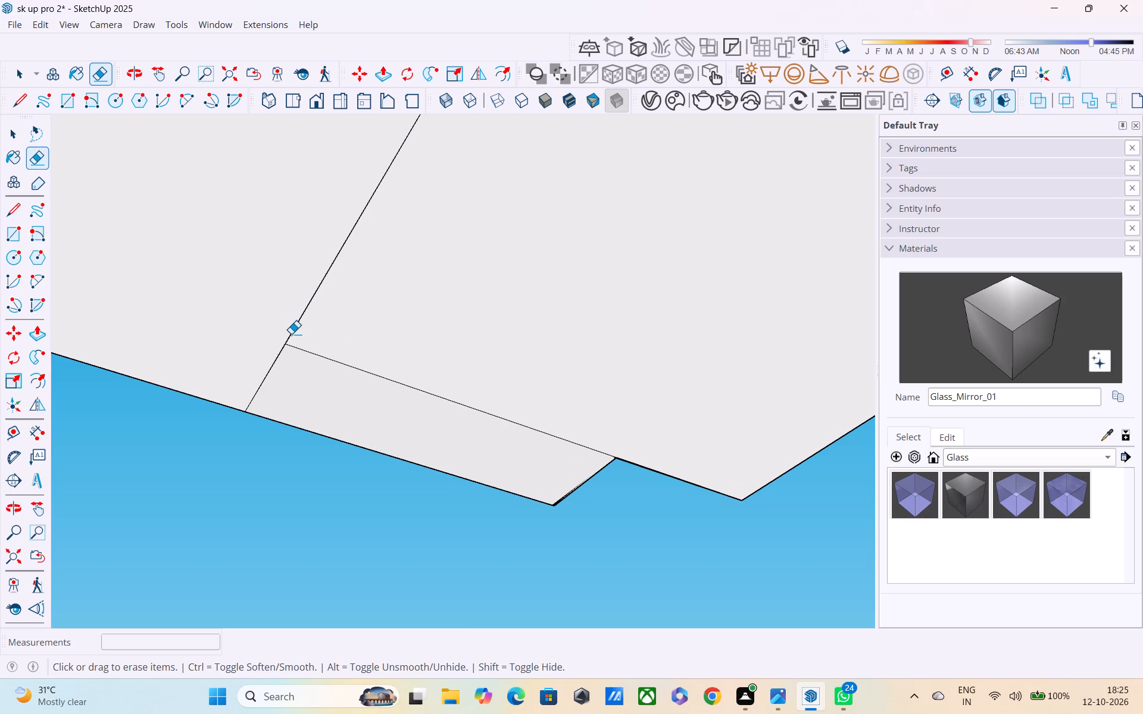
{"action": "left_click", "coordinate": [291, 334]}
{"action": "scroll", "coordinate": [391, 343], "scroll_direction": "down", "scroll_amount": 1}
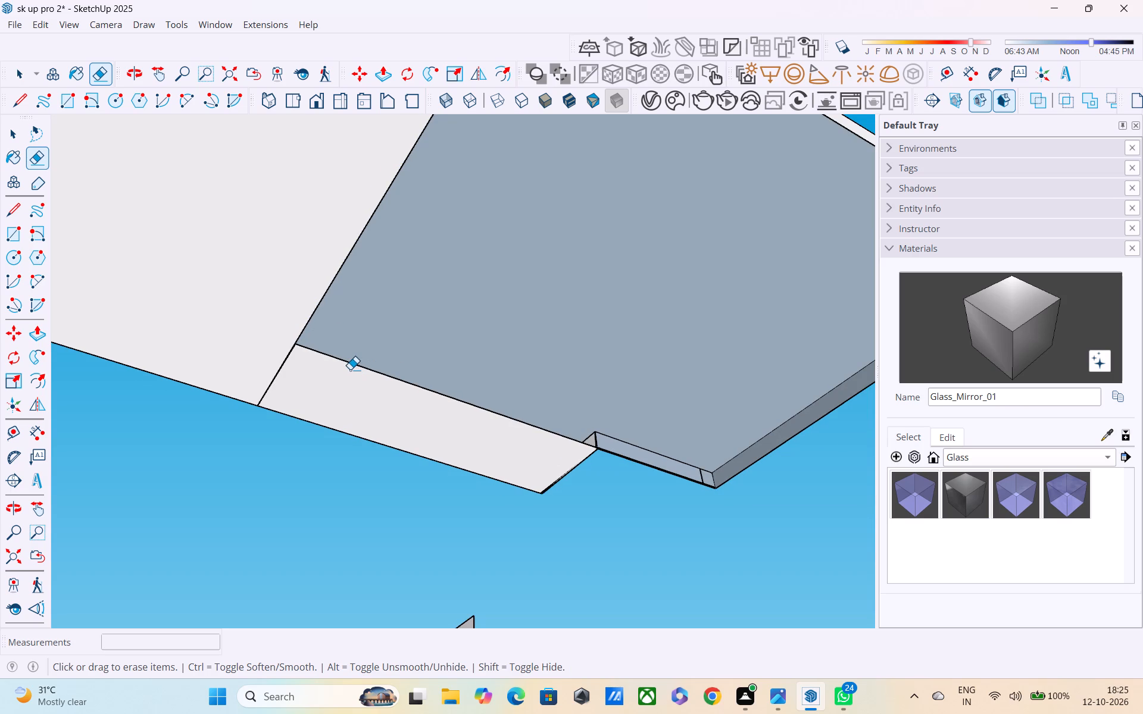
{"action": "left_click", "coordinate": [350, 369]}
{"action": "left_click", "coordinate": [339, 358]}
{"action": "scroll", "coordinate": [338, 375], "scroll_direction": "down", "scroll_amount": 2}
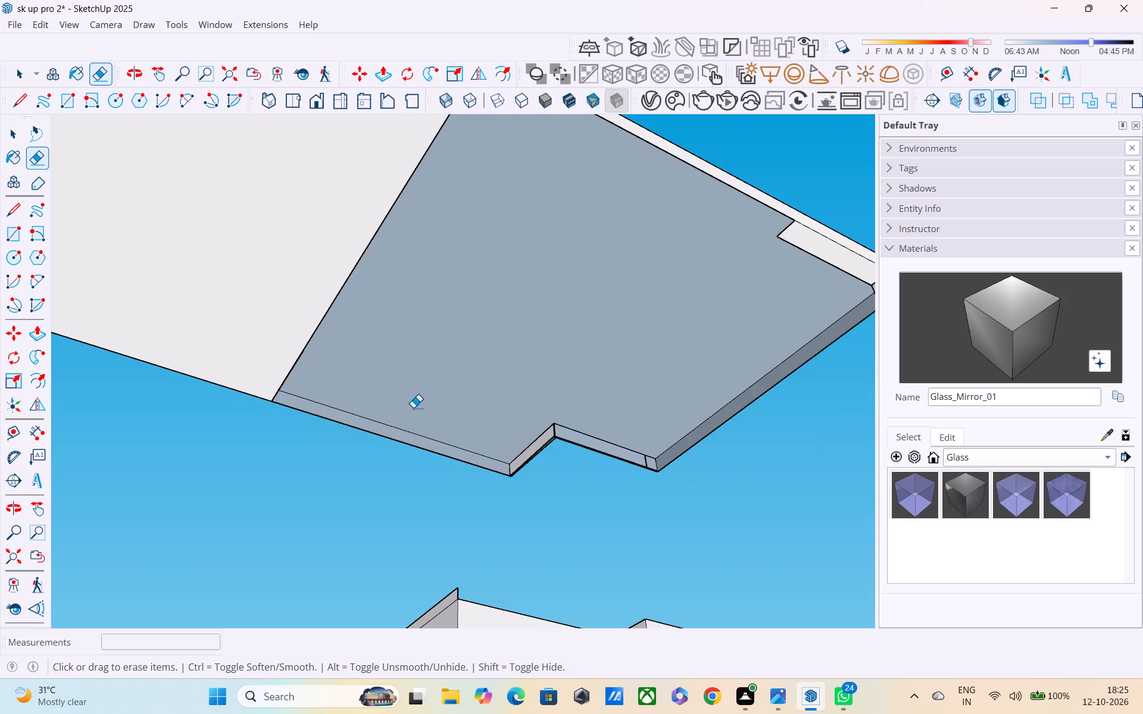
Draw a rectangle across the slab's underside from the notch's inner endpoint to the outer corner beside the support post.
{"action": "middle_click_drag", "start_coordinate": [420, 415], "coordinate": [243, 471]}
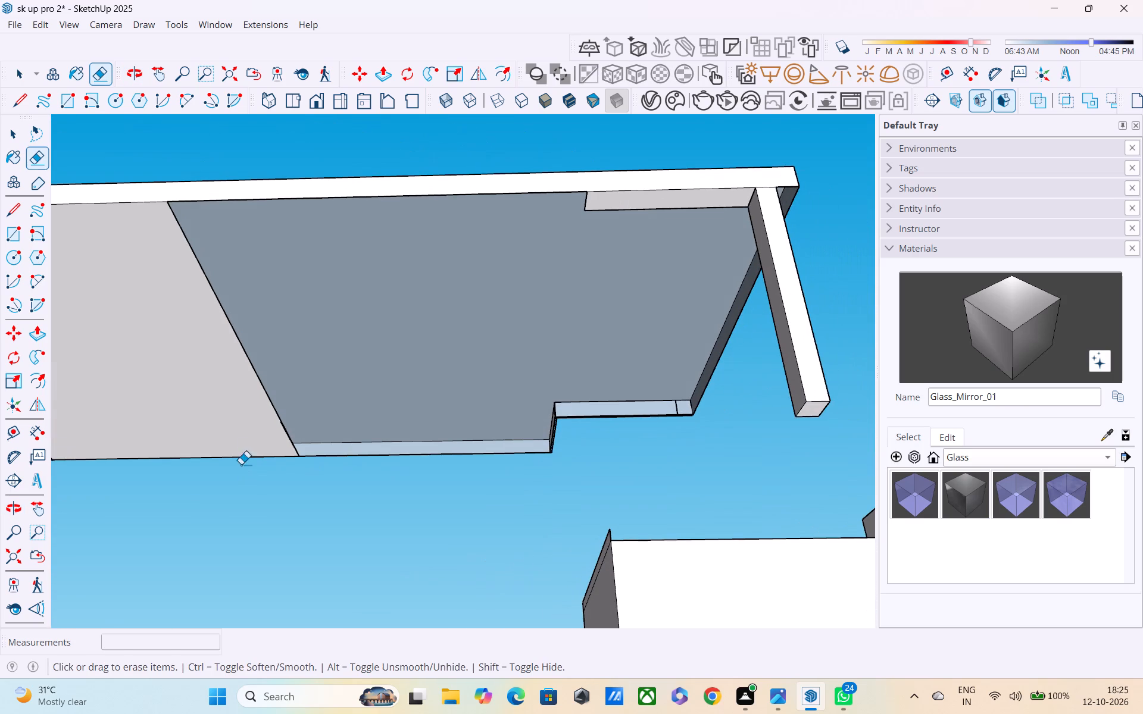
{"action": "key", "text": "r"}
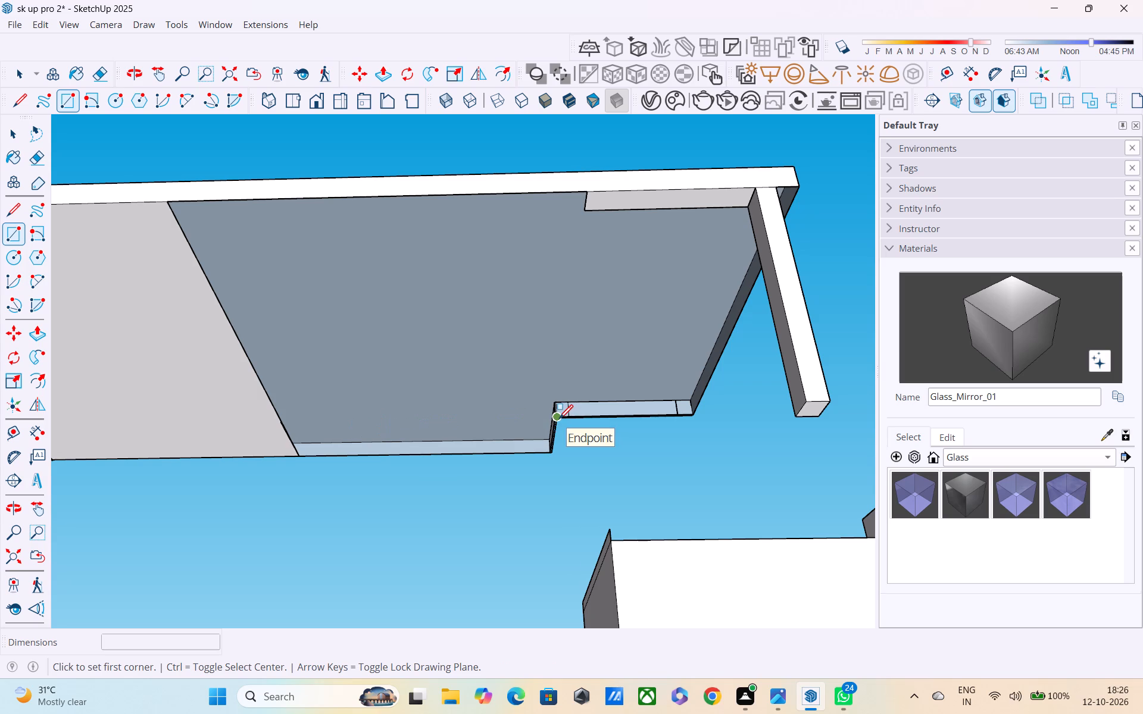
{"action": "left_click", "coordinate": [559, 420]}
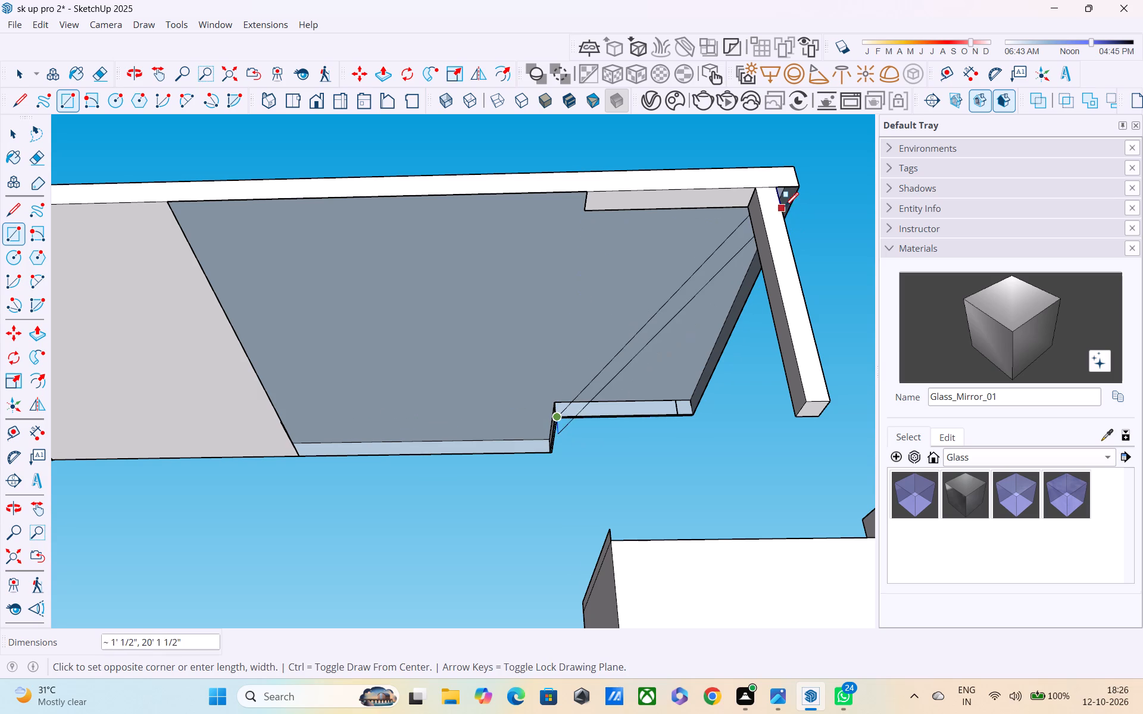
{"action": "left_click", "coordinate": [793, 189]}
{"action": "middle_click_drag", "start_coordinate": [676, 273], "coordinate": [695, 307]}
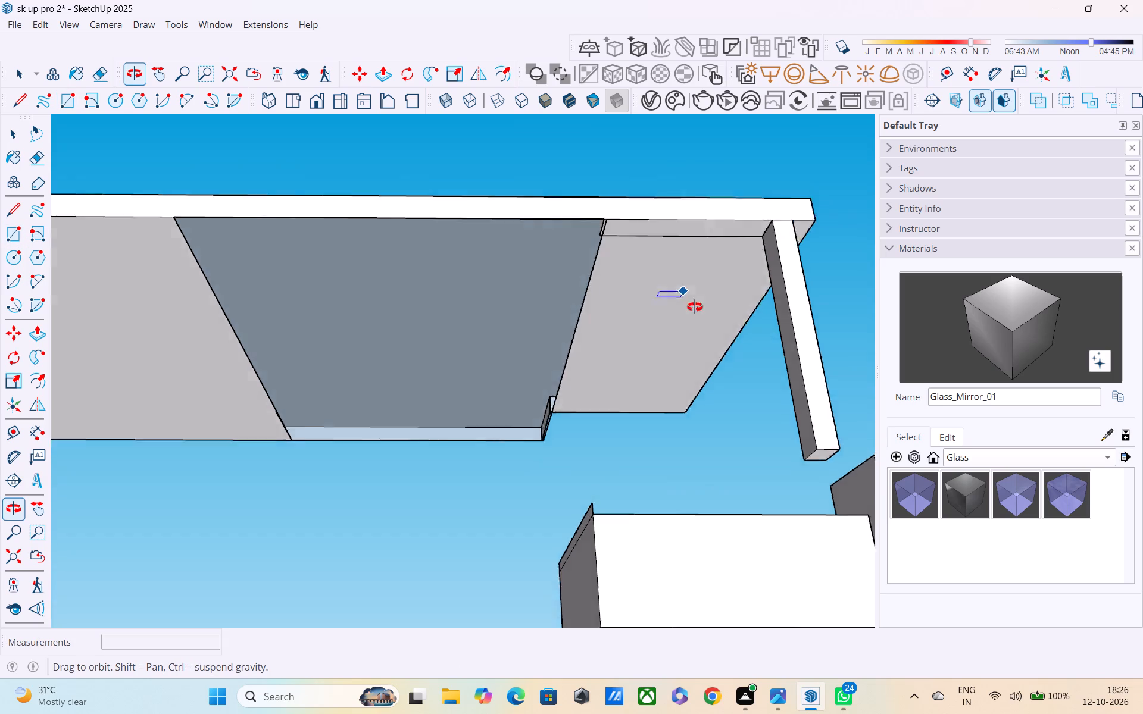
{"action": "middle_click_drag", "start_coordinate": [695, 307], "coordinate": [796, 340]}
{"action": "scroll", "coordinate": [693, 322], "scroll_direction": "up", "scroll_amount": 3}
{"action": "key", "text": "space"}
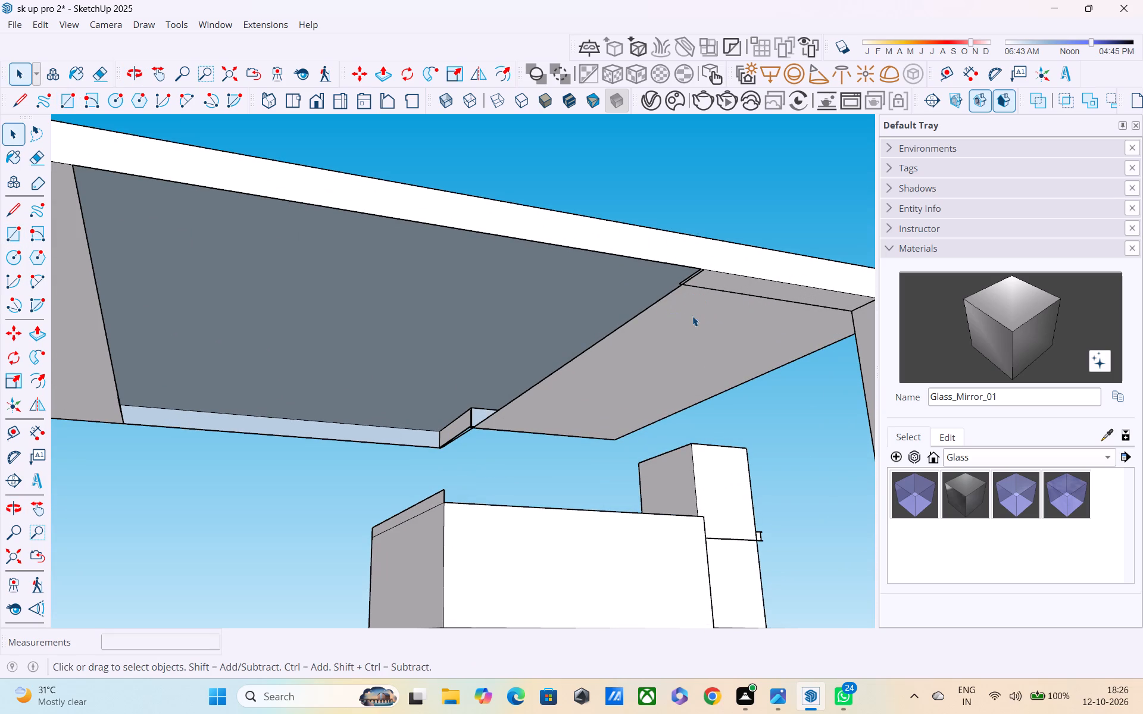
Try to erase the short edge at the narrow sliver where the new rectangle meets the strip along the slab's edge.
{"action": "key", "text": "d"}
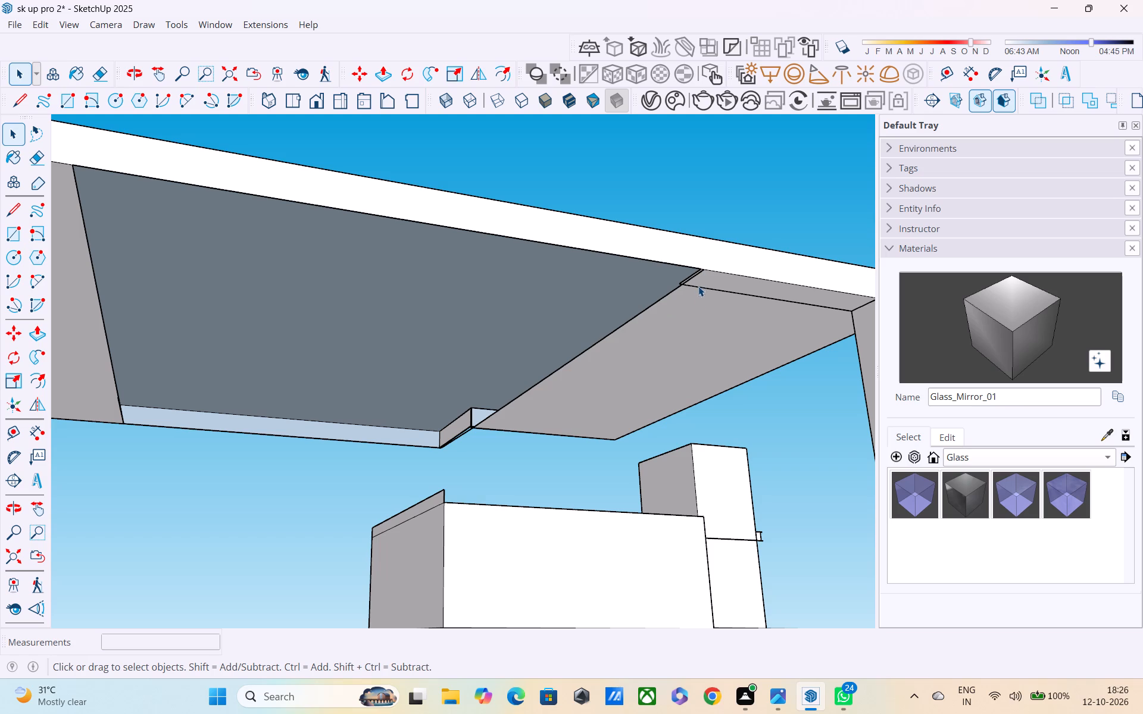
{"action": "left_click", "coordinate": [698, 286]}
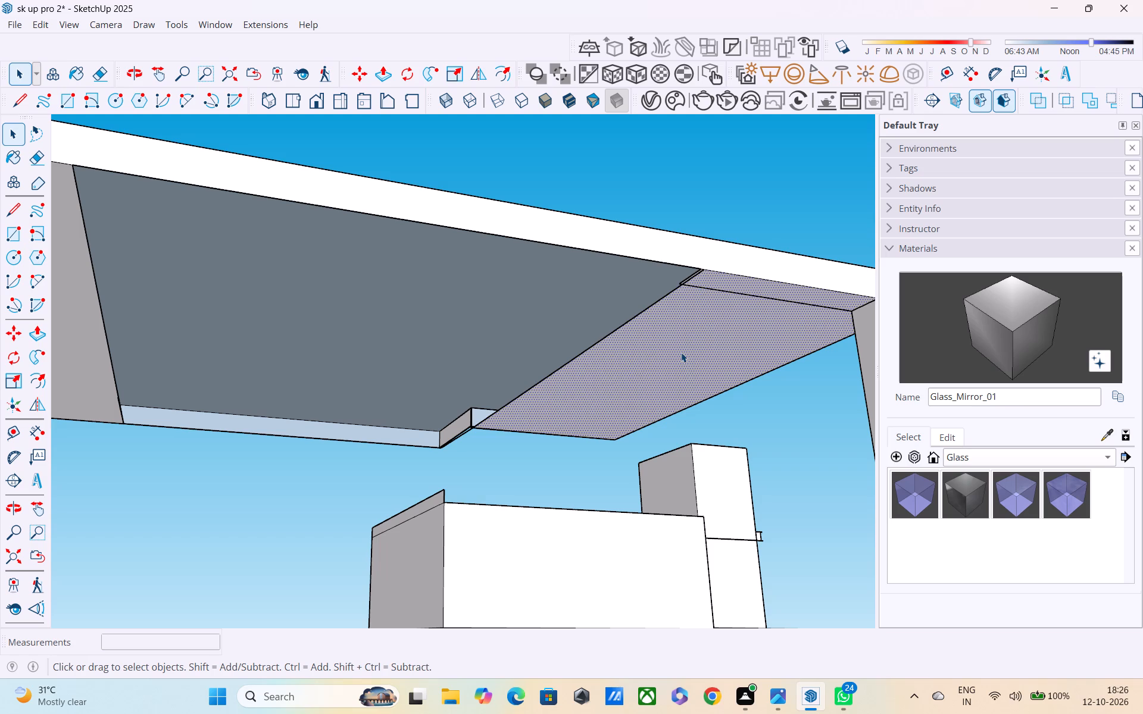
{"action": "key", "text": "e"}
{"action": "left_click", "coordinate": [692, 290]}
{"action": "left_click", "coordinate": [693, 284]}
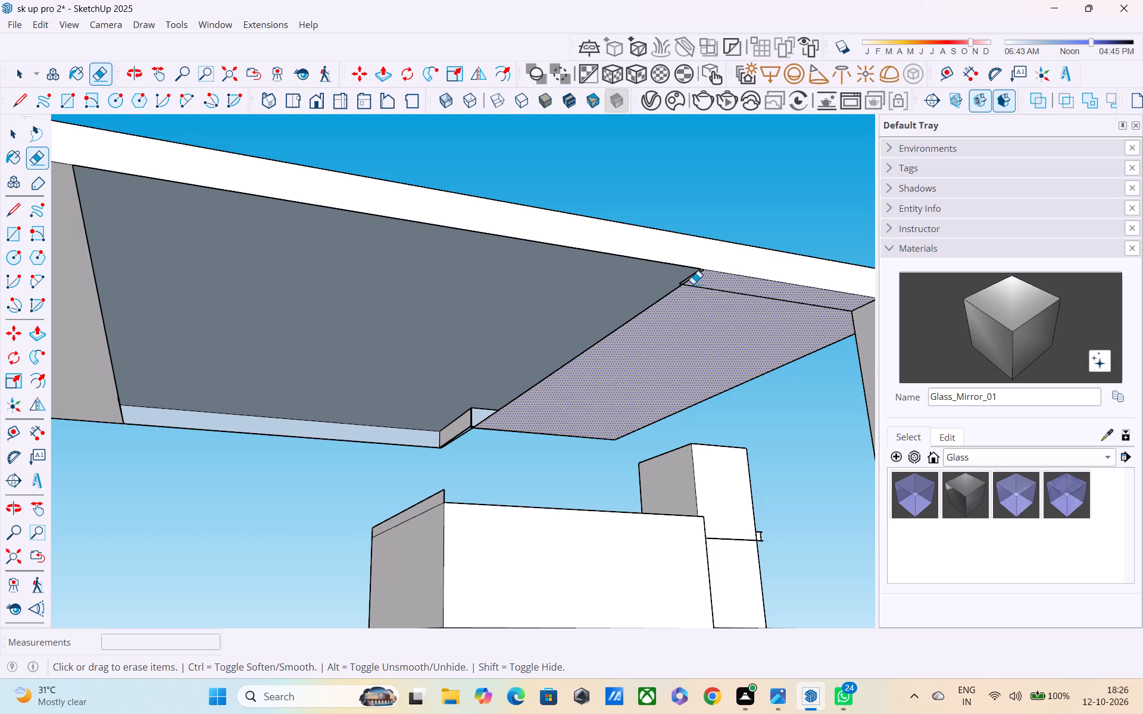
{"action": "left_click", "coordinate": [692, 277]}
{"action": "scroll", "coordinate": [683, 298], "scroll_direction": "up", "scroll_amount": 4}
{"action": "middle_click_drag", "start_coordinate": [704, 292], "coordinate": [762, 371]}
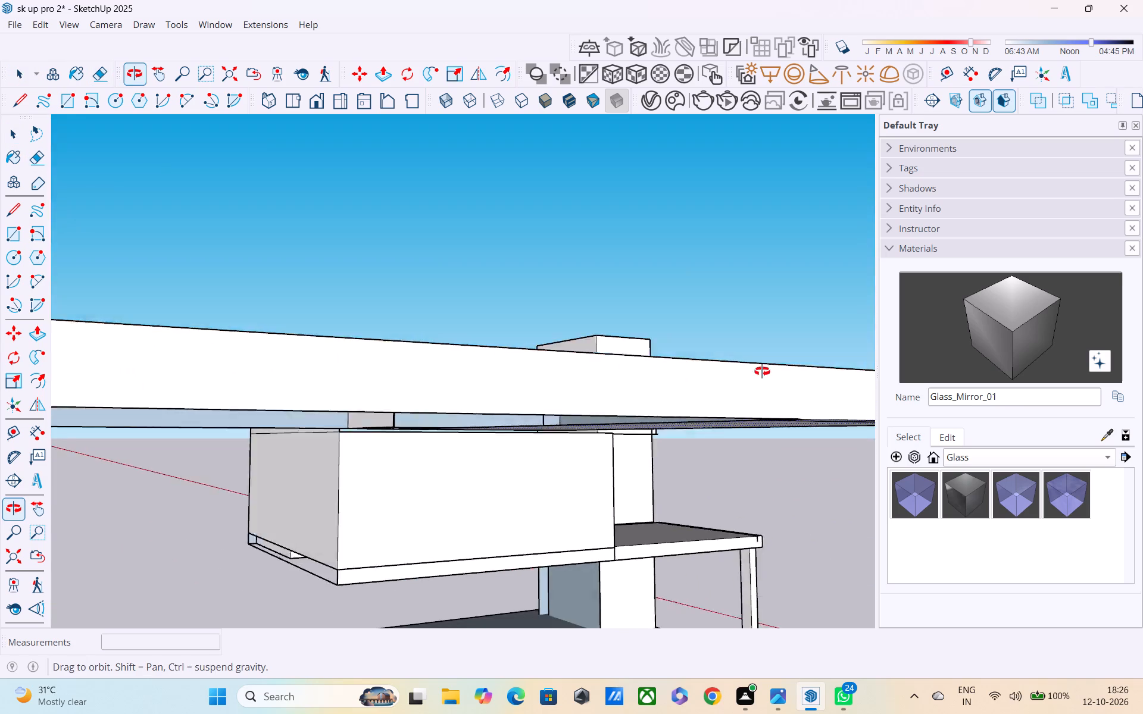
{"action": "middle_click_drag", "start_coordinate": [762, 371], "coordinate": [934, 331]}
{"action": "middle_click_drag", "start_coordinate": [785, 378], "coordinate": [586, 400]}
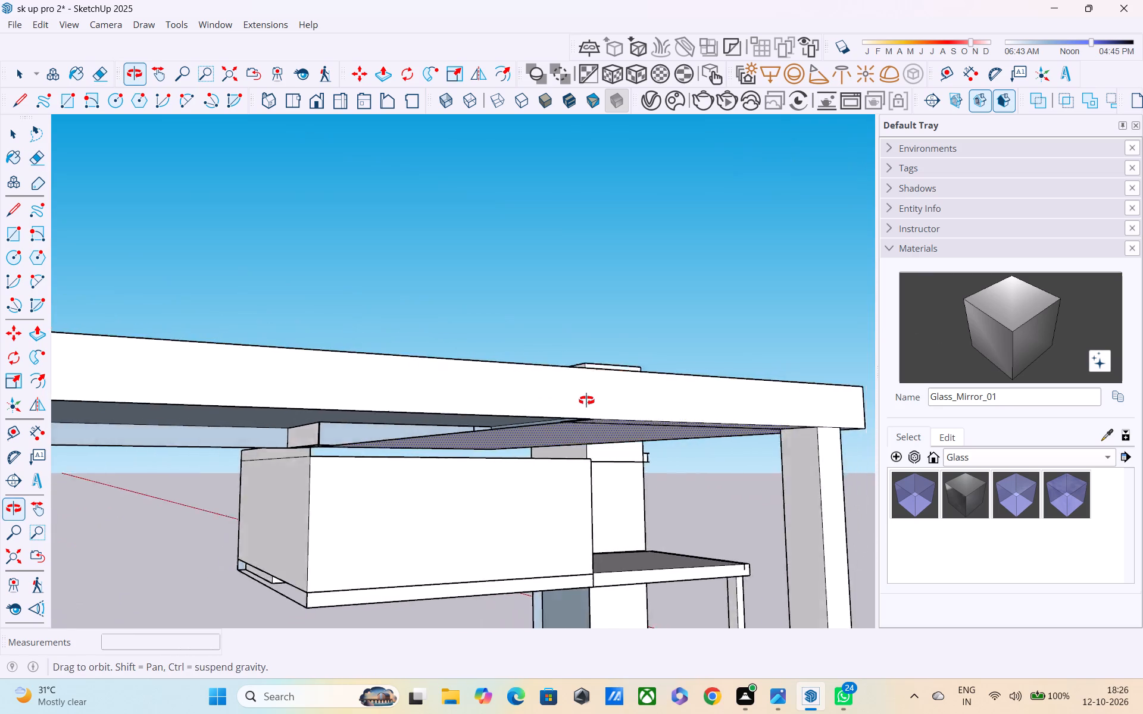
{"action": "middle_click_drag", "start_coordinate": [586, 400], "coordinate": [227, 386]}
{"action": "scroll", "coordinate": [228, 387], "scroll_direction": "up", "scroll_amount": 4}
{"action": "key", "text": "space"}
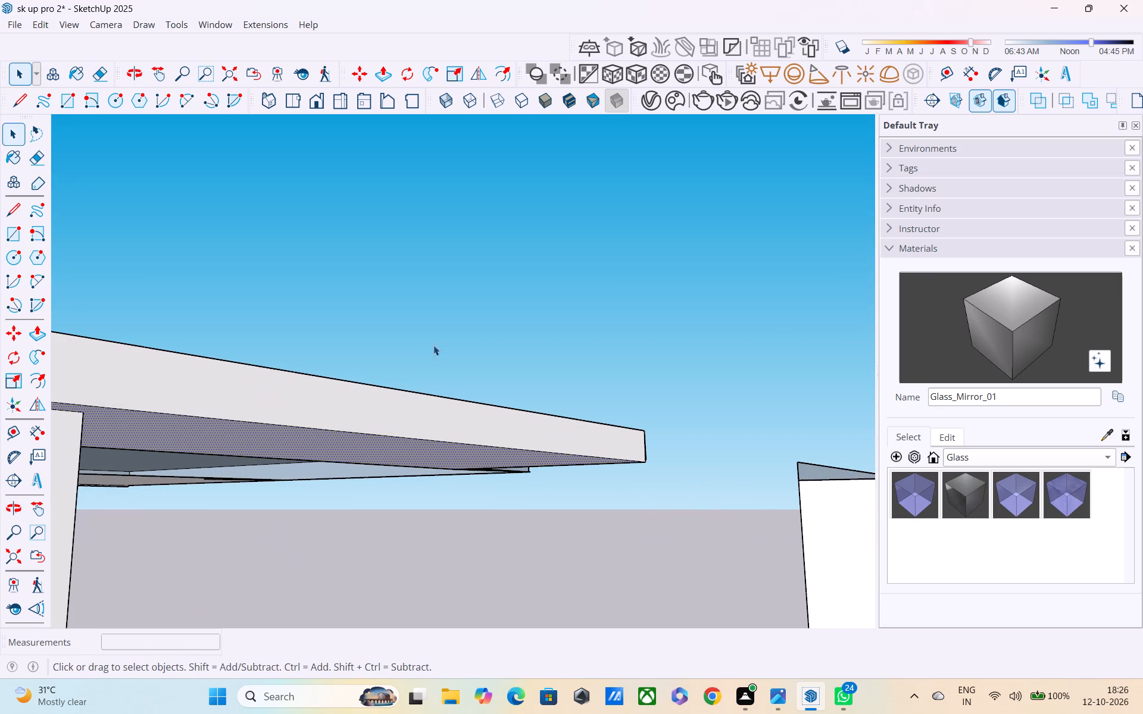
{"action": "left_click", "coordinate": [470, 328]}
Delete the narrow sliver beside the rectangle's diagonal edge on the slab's underside.
{"action": "middle_click_drag", "start_coordinate": [260, 476], "coordinate": [593, 406]}
{"action": "scroll", "coordinate": [601, 401], "scroll_direction": "up", "scroll_amount": 1}
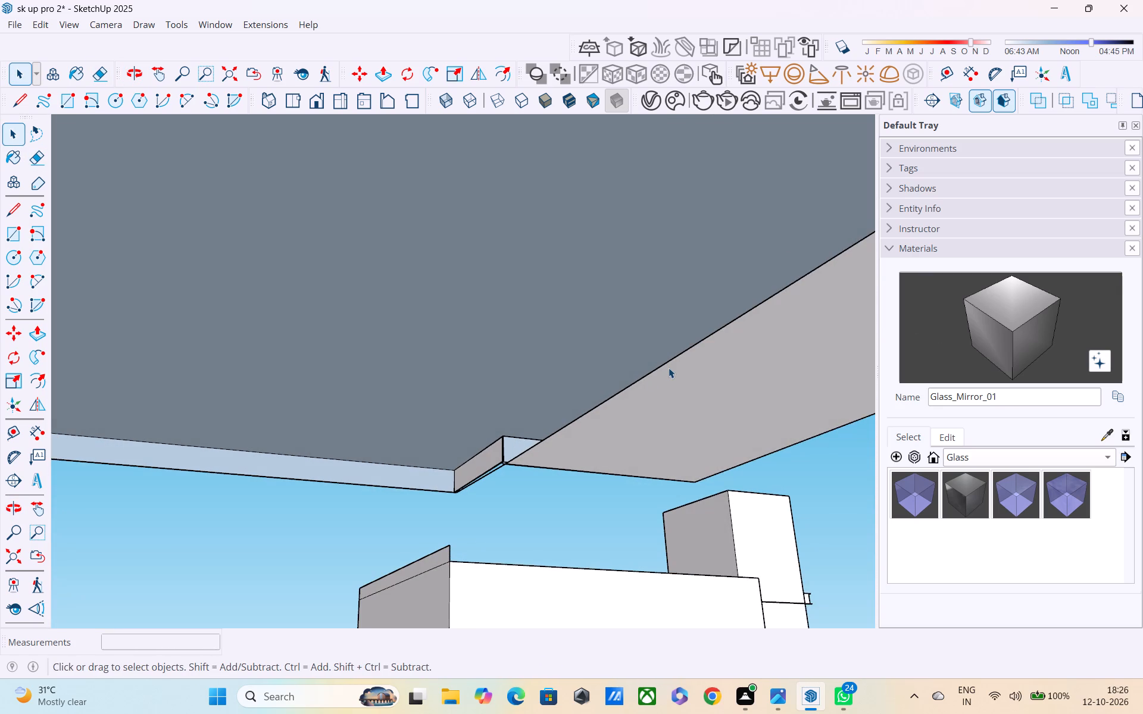
{"action": "middle_click_drag", "start_coordinate": [669, 368], "coordinate": [461, 468], "text": "shift"}
{"action": "scroll", "coordinate": [519, 401], "scroll_direction": "up", "scroll_amount": 1, "text": "shift"}
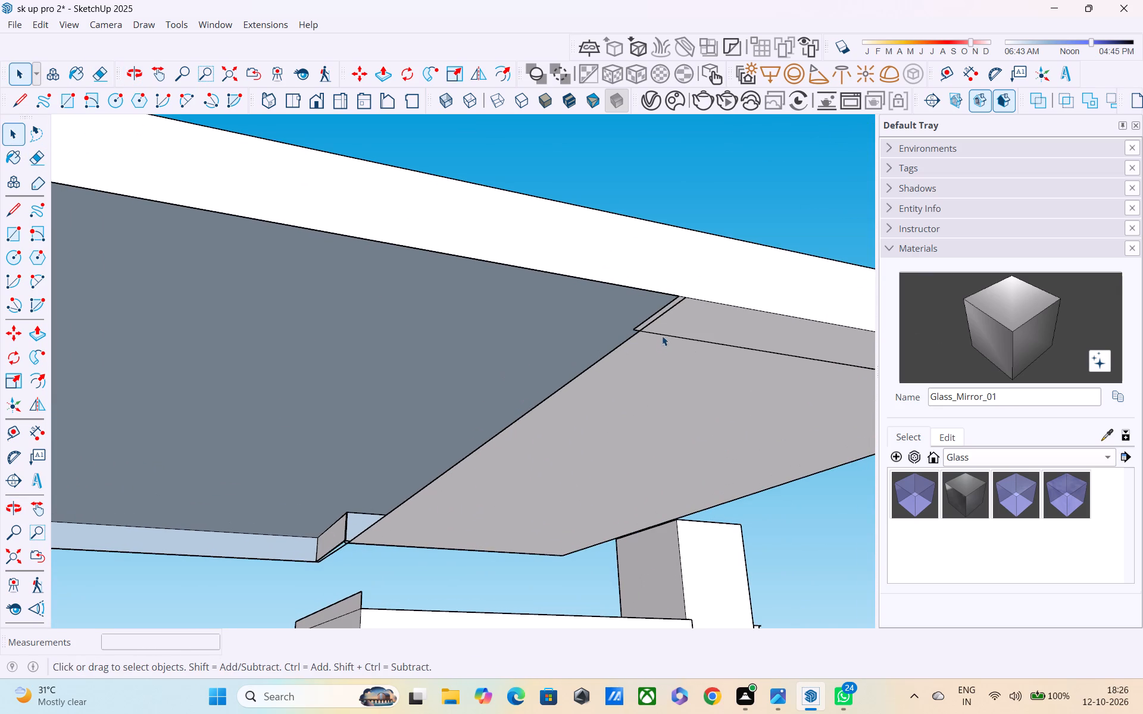
{"action": "left_click", "coordinate": [659, 314]}
{"action": "double_click", "coordinate": [659, 314]}
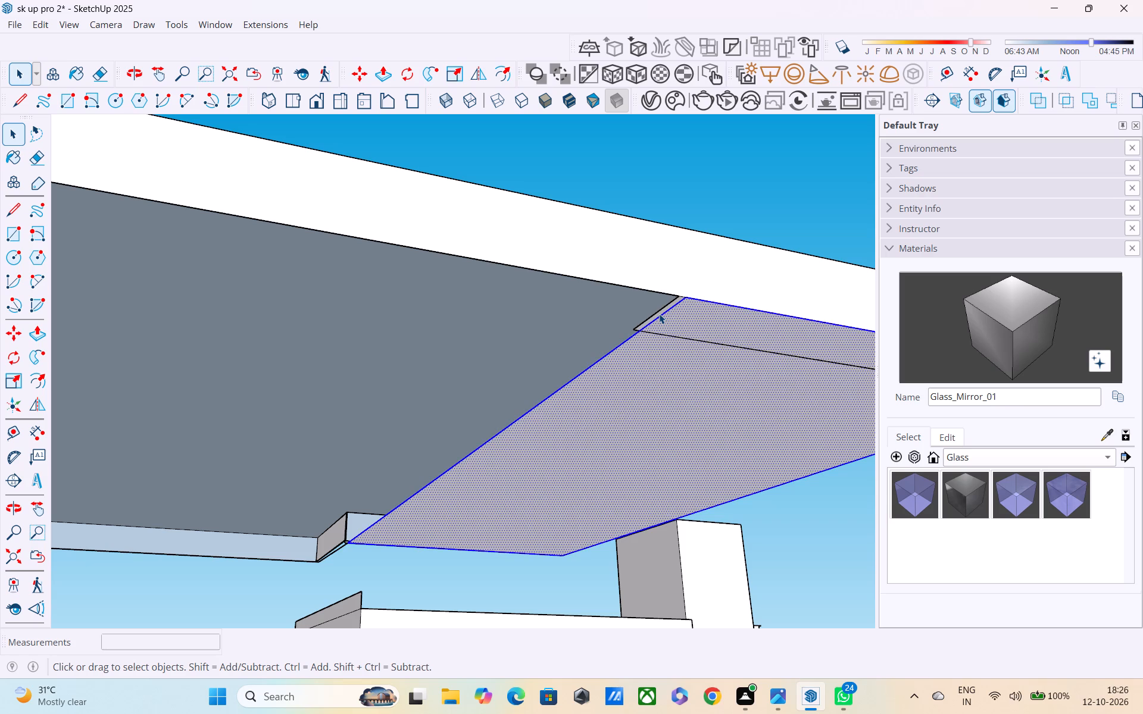
{"action": "left_click", "coordinate": [659, 314]}
{"action": "double_click", "coordinate": [657, 312]}
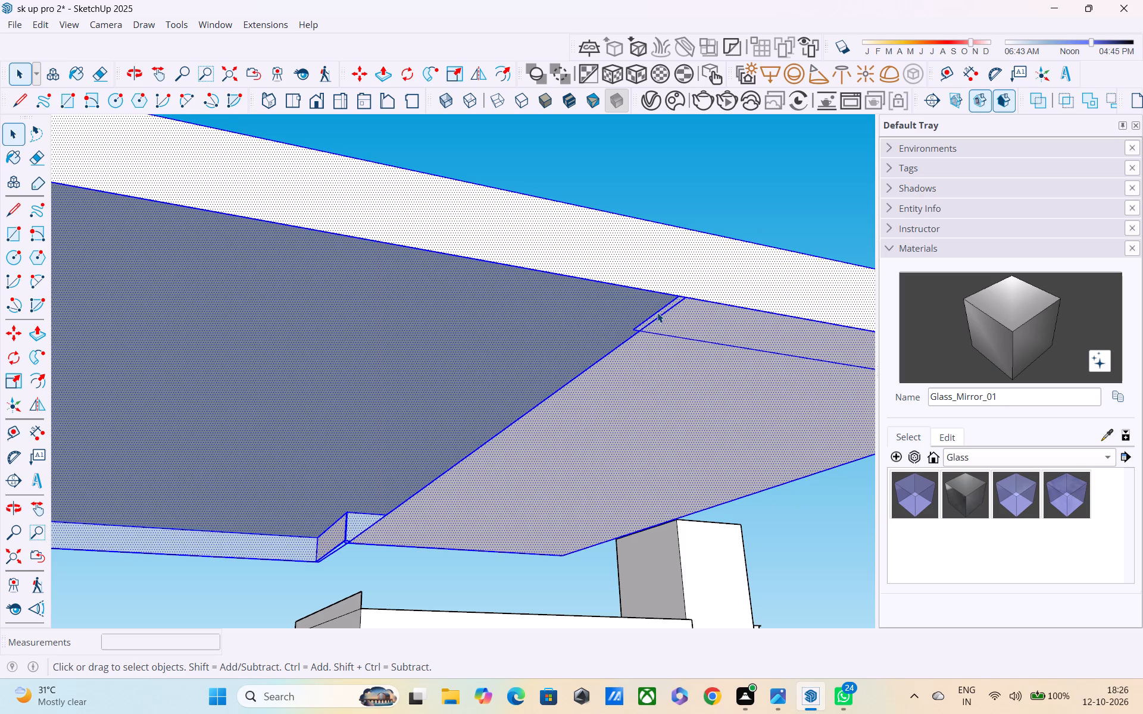
{"action": "double_click", "coordinate": [657, 312]}
{"action": "key", "text": "Delete"}
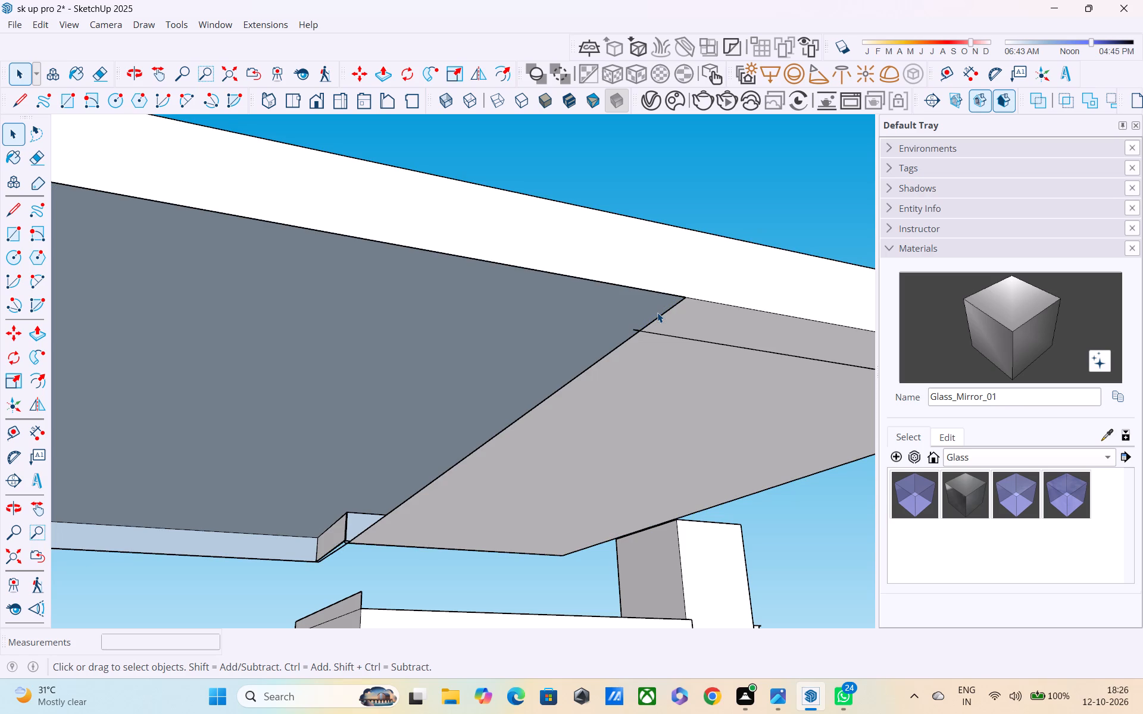
Erase the rectangle's diagonal edge and the strip's remaining line to open up the slab's underside.
{"action": "key", "text": "e"}
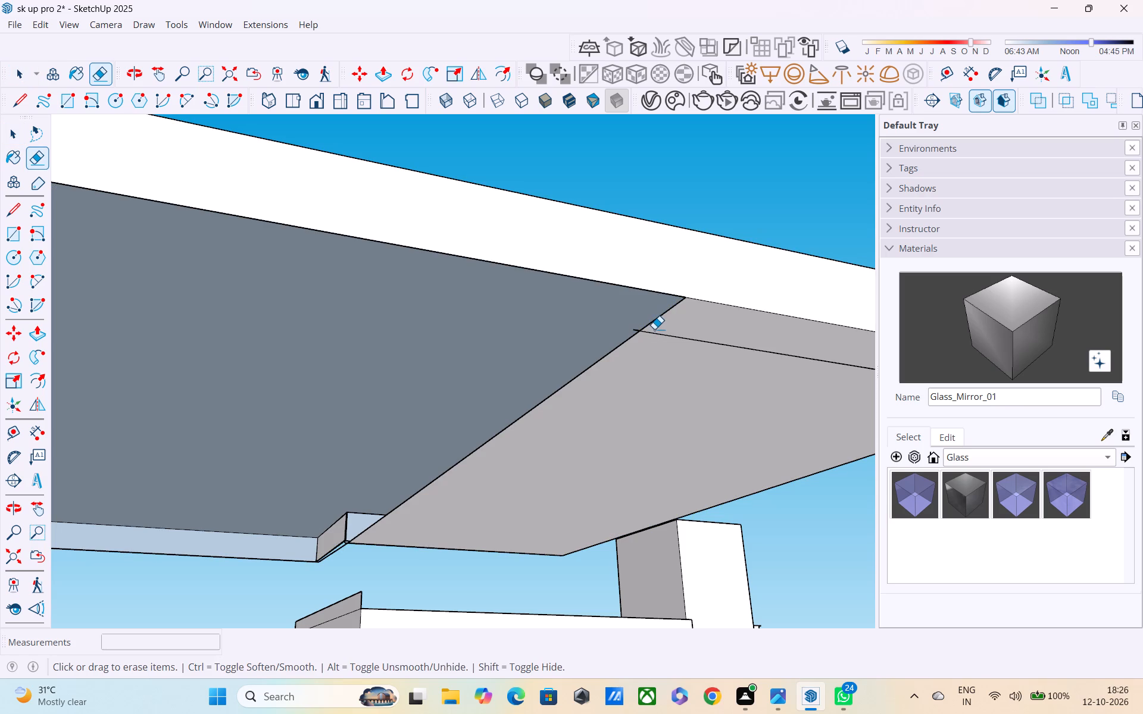
{"action": "left_click", "coordinate": [653, 336]}
{"action": "left_click", "coordinate": [642, 332]}
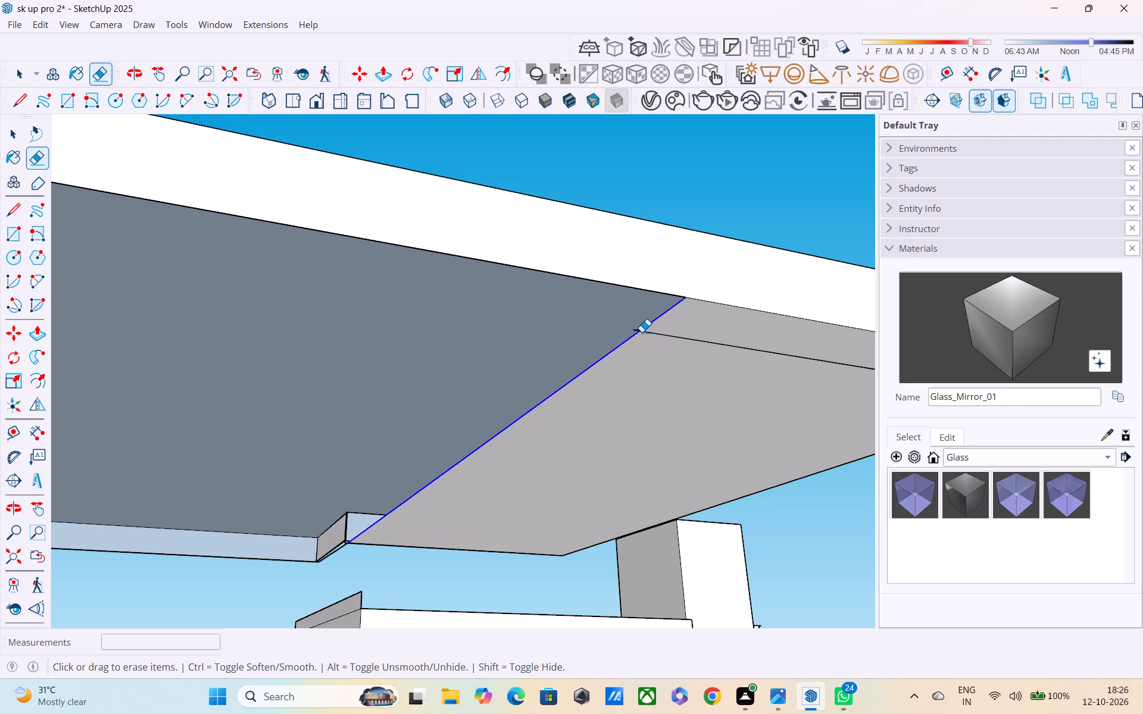
{"action": "left_click", "coordinate": [641, 332]}
{"action": "scroll", "coordinate": [696, 364], "scroll_direction": "down", "scroll_amount": 4}
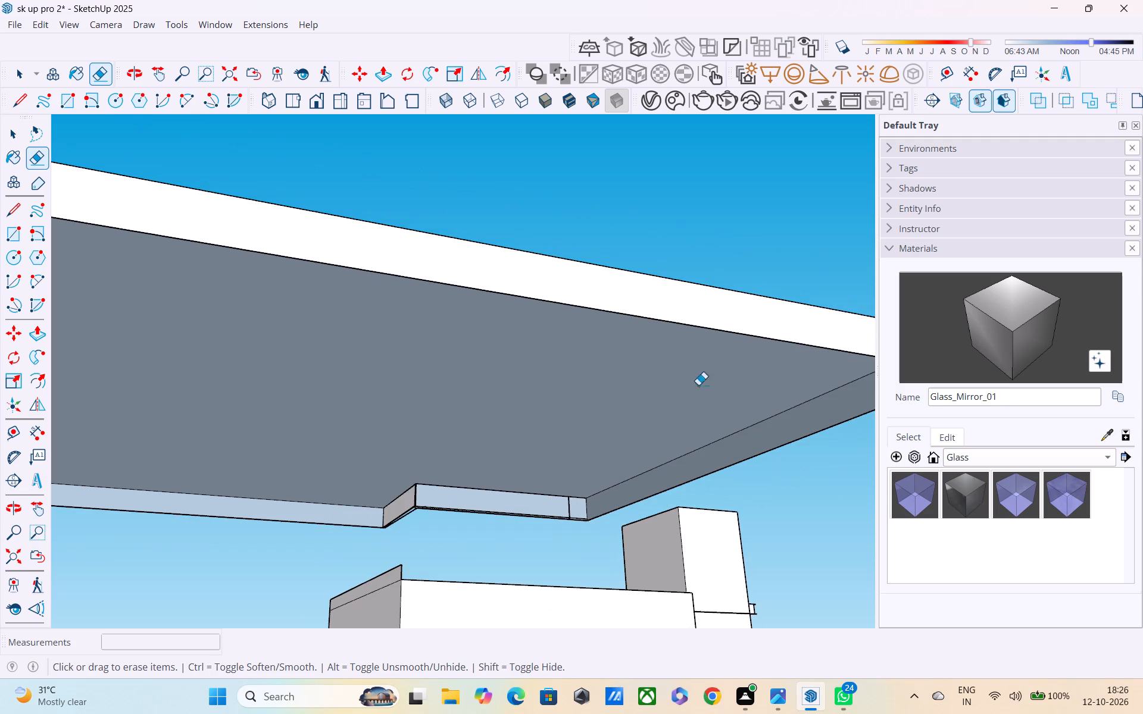
{"action": "scroll", "coordinate": [659, 418], "scroll_direction": "down", "scroll_amount": 6}
Erase the short vertical dividing edge on the notch's side face and the thin double edge beneath it.
{"action": "middle_click_drag", "start_coordinate": [594, 471], "coordinate": [519, 478]}
{"action": "scroll", "coordinate": [516, 478], "scroll_direction": "up", "scroll_amount": 4}
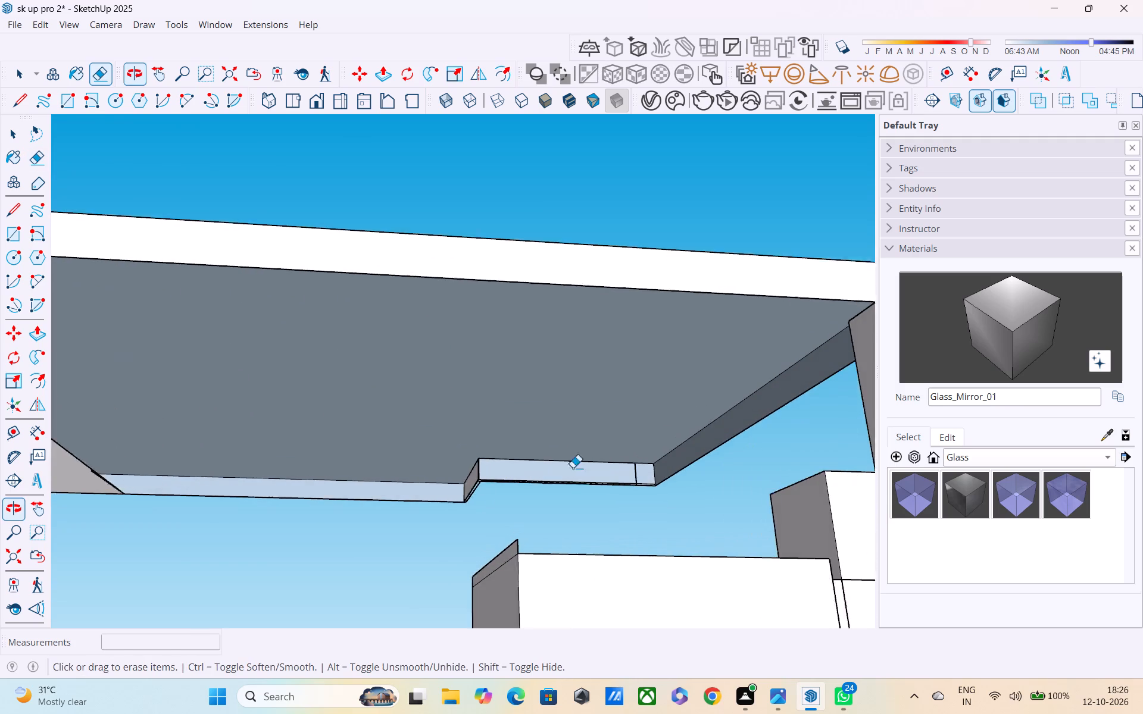
{"action": "scroll", "coordinate": [573, 468], "scroll_direction": "up", "scroll_amount": 1}
{"action": "scroll", "coordinate": [631, 476], "scroll_direction": "up", "scroll_amount": 4}
{"action": "left_click", "coordinate": [648, 469]}
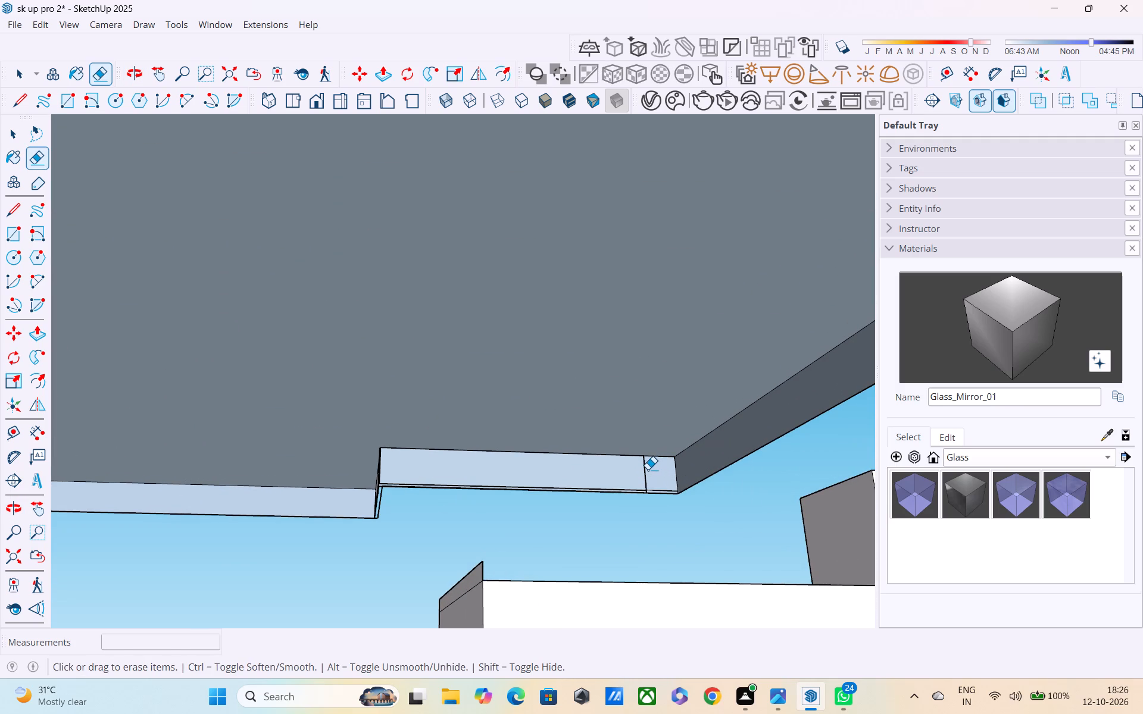
{"action": "double_click", "coordinate": [645, 471]}
{"action": "left_click", "coordinate": [620, 494]}
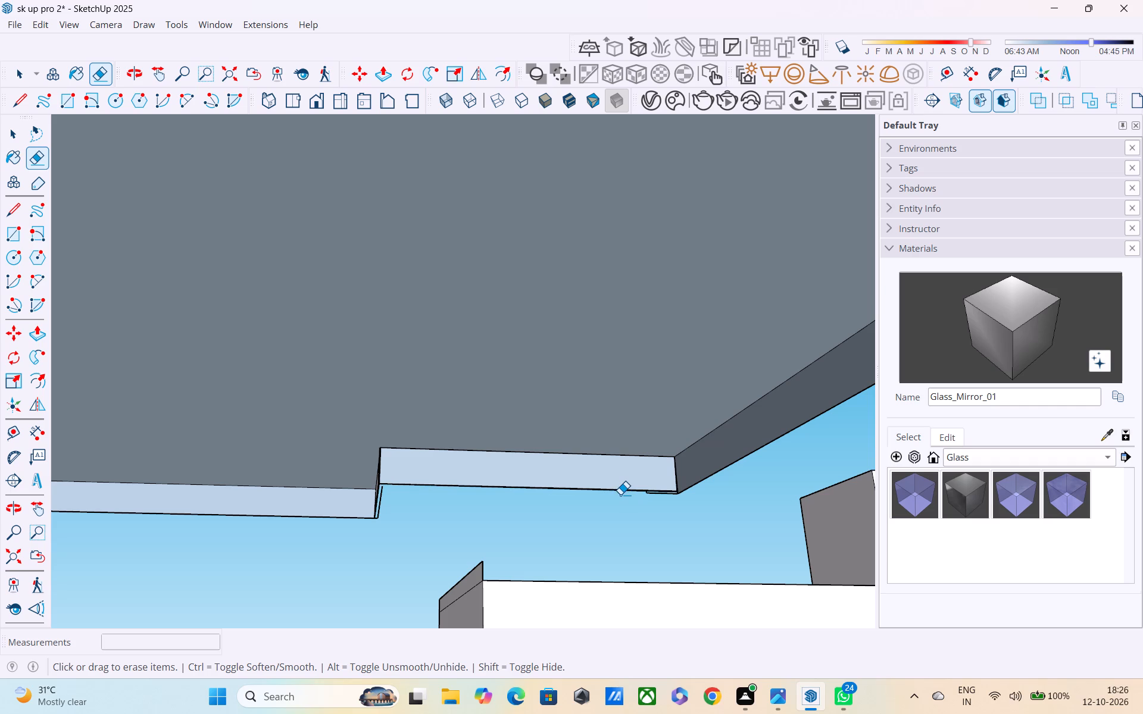
Erase the leftover edge stub beneath the side face at the slab's outer corner.
{"action": "left_click", "coordinate": [661, 496]}
{"action": "left_click", "coordinate": [663, 497]}
{"action": "scroll", "coordinate": [662, 497], "scroll_direction": "up", "scroll_amount": 4}
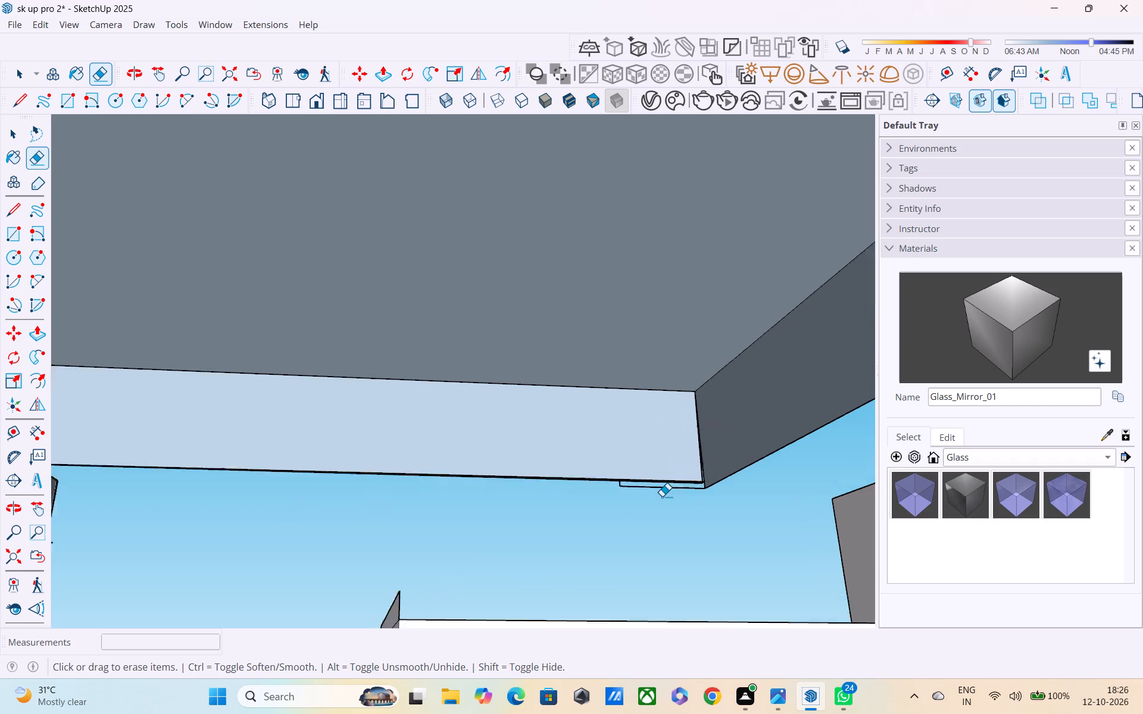
{"action": "scroll", "coordinate": [662, 496], "scroll_direction": "up", "scroll_amount": 1}
{"action": "scroll", "coordinate": [668, 487], "scroll_direction": "down", "scroll_amount": 3}
{"action": "double_click", "coordinate": [664, 484]}
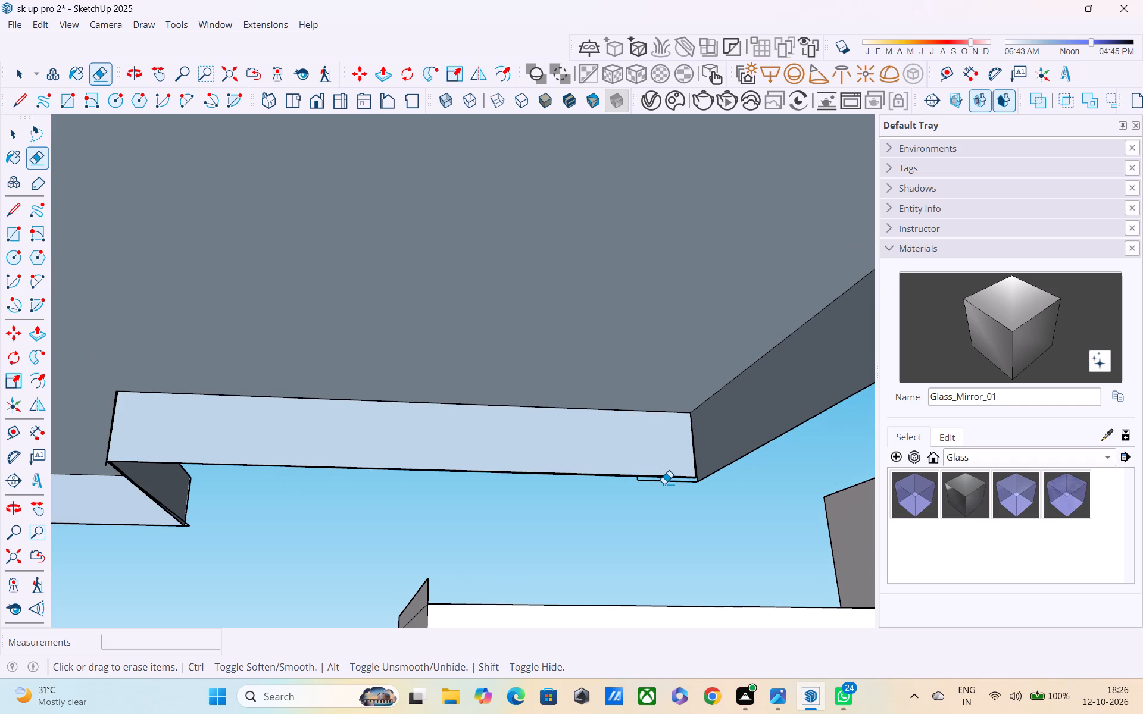
{"action": "scroll", "coordinate": [692, 488], "scroll_direction": "up", "scroll_amount": 3}
{"action": "scroll", "coordinate": [700, 459], "scroll_direction": "down", "scroll_amount": 5}
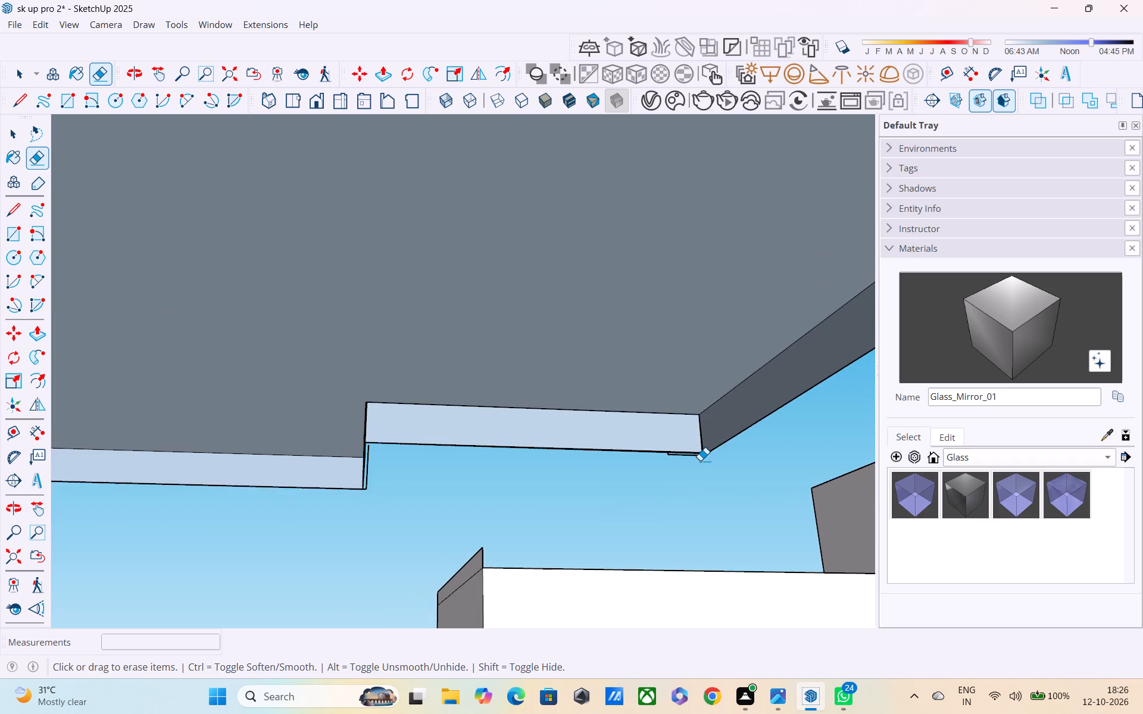
{"action": "scroll", "coordinate": [700, 461], "scroll_direction": "up", "scroll_amount": 3}
{"action": "left_click", "coordinate": [699, 444]}
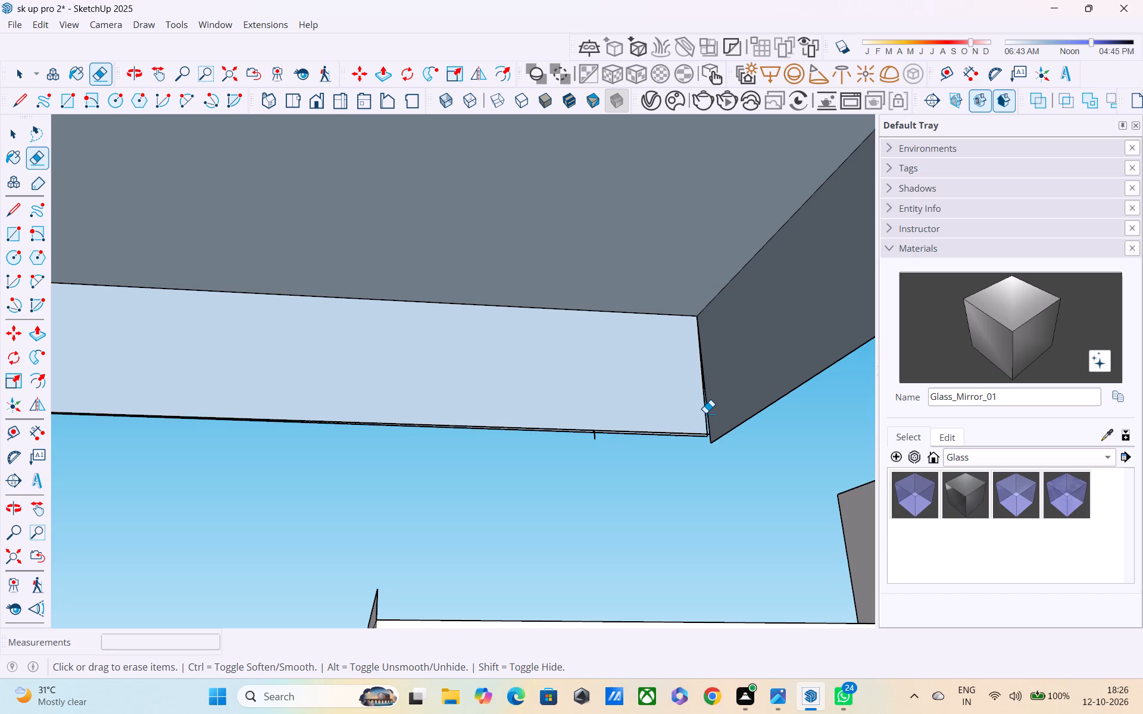
Erase the side face's vertical edge at the outer corner and the loose lines left below it.
{"action": "scroll", "coordinate": [705, 413], "scroll_direction": "up", "scroll_amount": 3}
{"action": "left_click", "coordinate": [705, 412]}
{"action": "left_click", "coordinate": [666, 441]}
{"action": "left_click", "coordinate": [664, 443]}
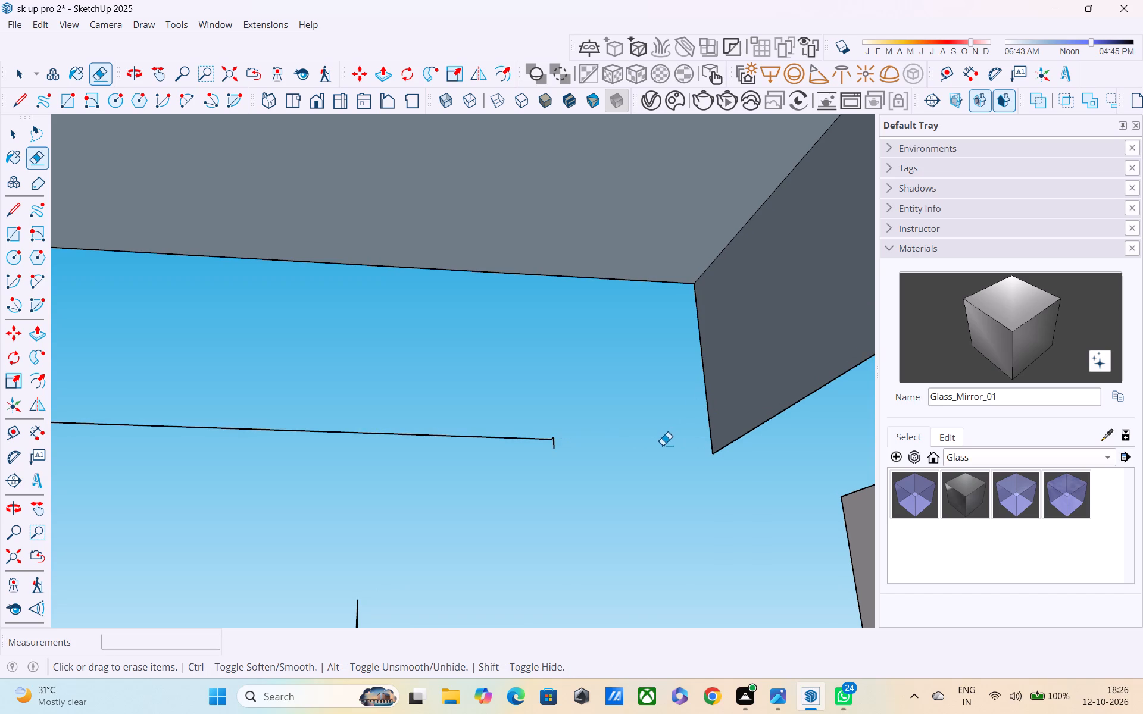
{"action": "left_click", "coordinate": [535, 441]}
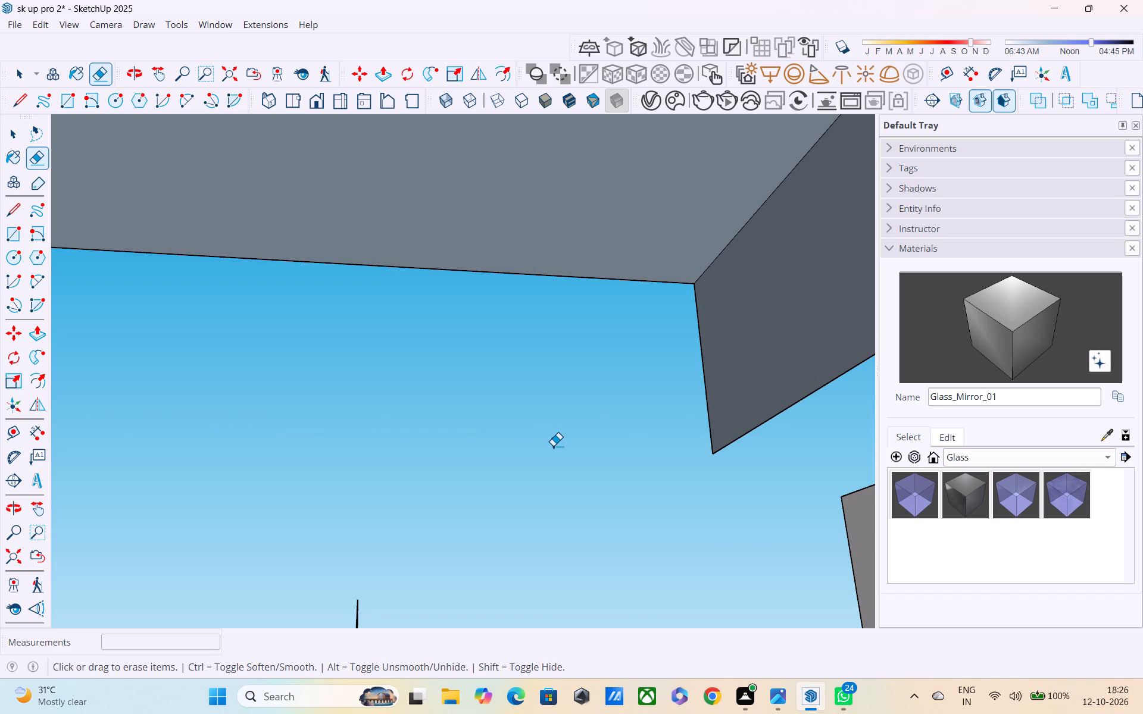
{"action": "left_click", "coordinate": [554, 445]}
{"action": "scroll", "coordinate": [564, 456], "scroll_direction": "down", "scroll_amount": 8}
{"action": "middle_click_drag", "start_coordinate": [436, 475], "coordinate": [423, 484]}
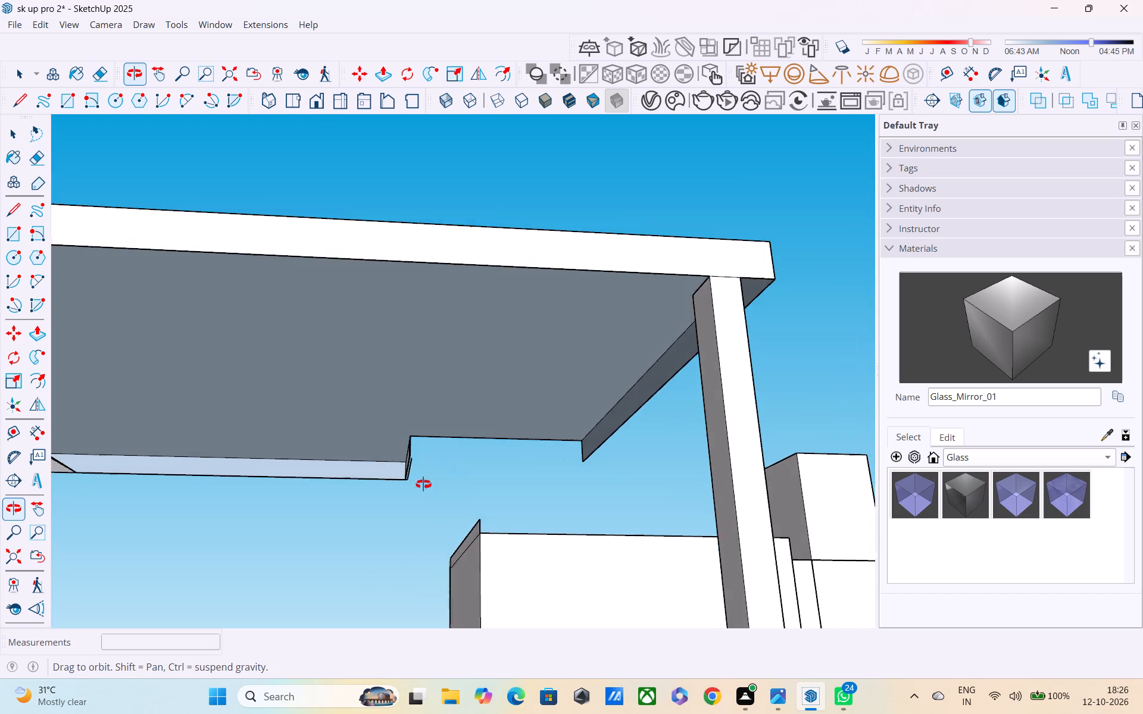
Erase the narrow side face projecting past the notch at the slab's outer end.
{"action": "middle_click_drag", "start_coordinate": [423, 484], "coordinate": [98, 502]}
{"action": "middle_click_drag", "start_coordinate": [609, 430], "coordinate": [368, 456]}
{"action": "scroll", "coordinate": [335, 469], "scroll_direction": "up", "scroll_amount": 1}
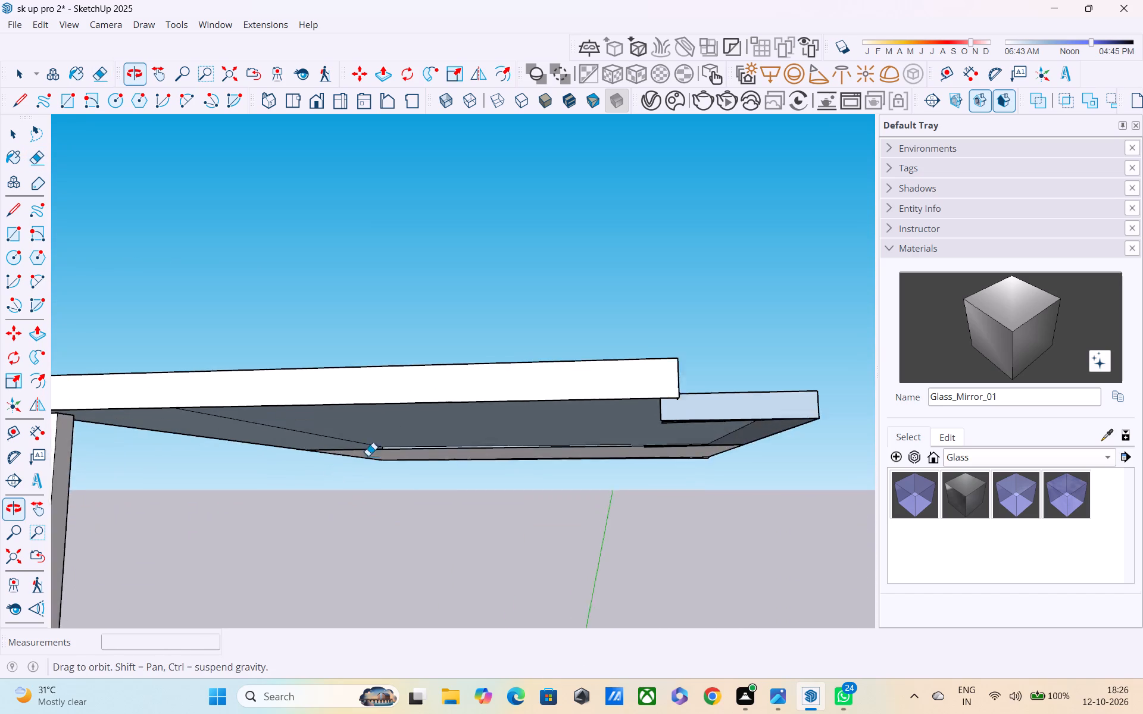
{"action": "middle_click_drag", "start_coordinate": [368, 456], "coordinate": [339, 467]}
{"action": "scroll", "coordinate": [805, 361], "scroll_direction": "down", "scroll_amount": 3}
{"action": "scroll", "coordinate": [801, 399], "scroll_direction": "up", "scroll_amount": 1}
{"action": "left_click", "coordinate": [797, 390]}
{"action": "left_click", "coordinate": [780, 393]}
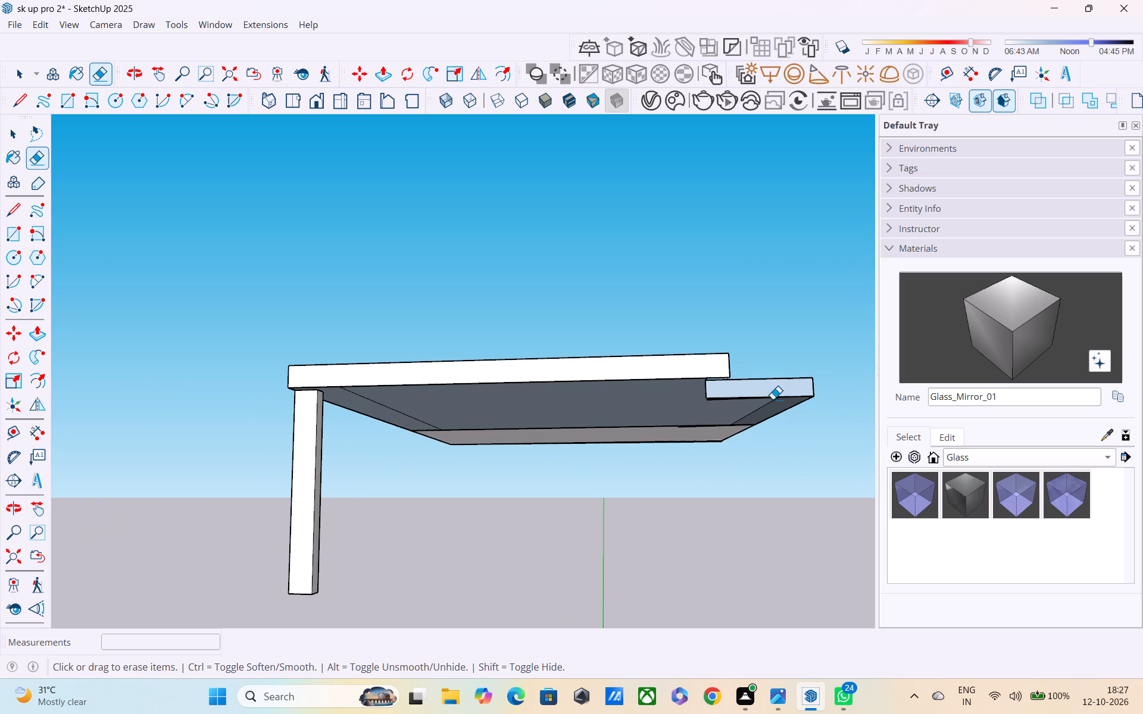
{"action": "left_click", "coordinate": [757, 402]}
{"action": "left_click", "coordinate": [733, 400]}
{"action": "left_click", "coordinate": [748, 400]}
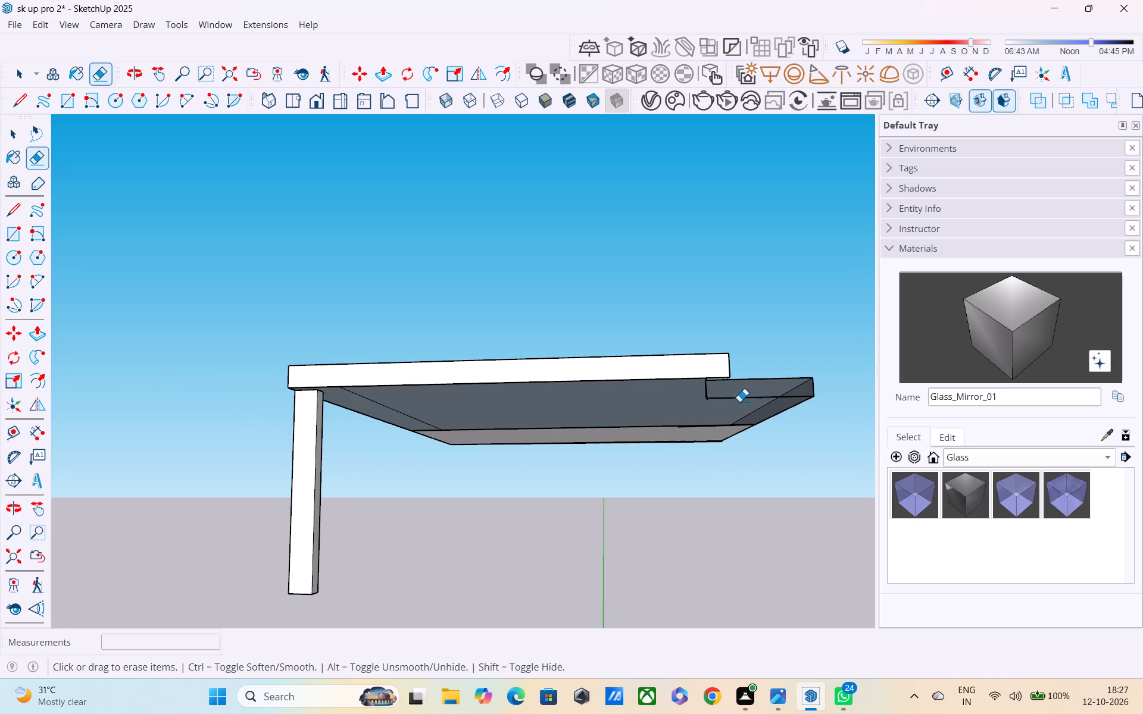
Erase the short vertical edge at the notch and the horizontal line left by the removed side face.
{"action": "left_click", "coordinate": [713, 393]}
{"action": "left_click", "coordinate": [708, 390]}
{"action": "left_click", "coordinate": [743, 404]}
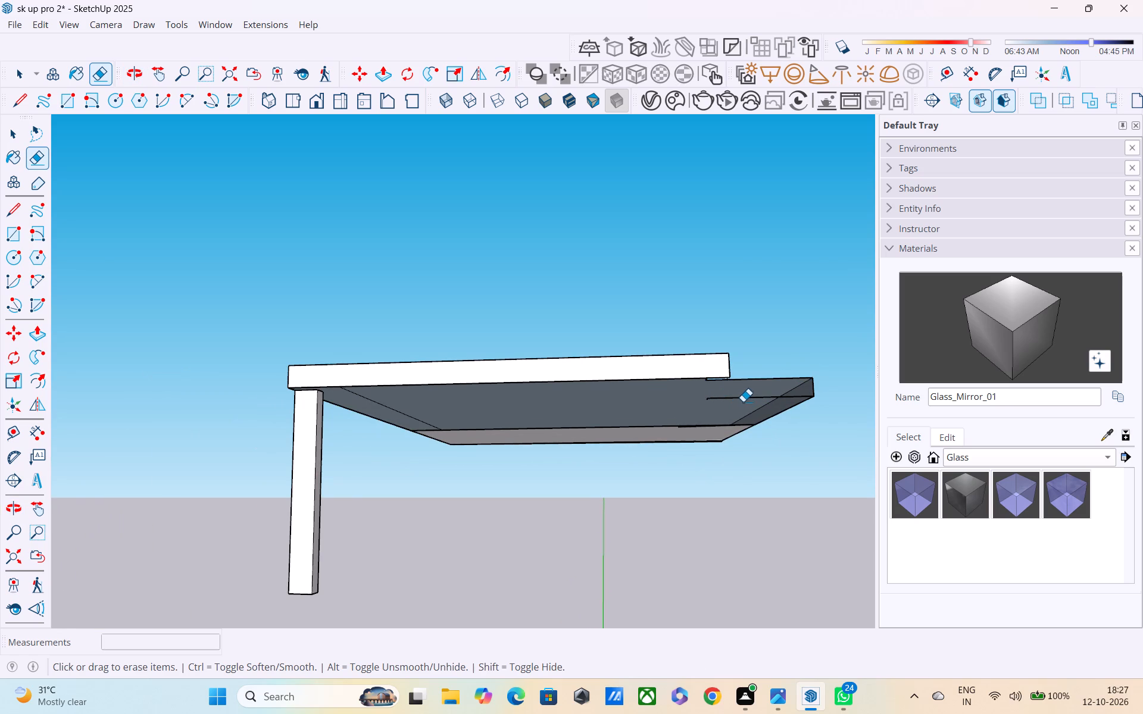
{"action": "left_click", "coordinate": [743, 399]}
{"action": "left_click_drag", "start_coordinate": [744, 399], "coordinate": [751, 399]}
Erase the short leftover edge along the slab's underside near the outer corner beyond the notch.
{"action": "middle_click_drag", "start_coordinate": [735, 422], "coordinate": [495, 428]}
{"action": "scroll", "coordinate": [539, 421], "scroll_direction": "down", "scroll_amount": 3}
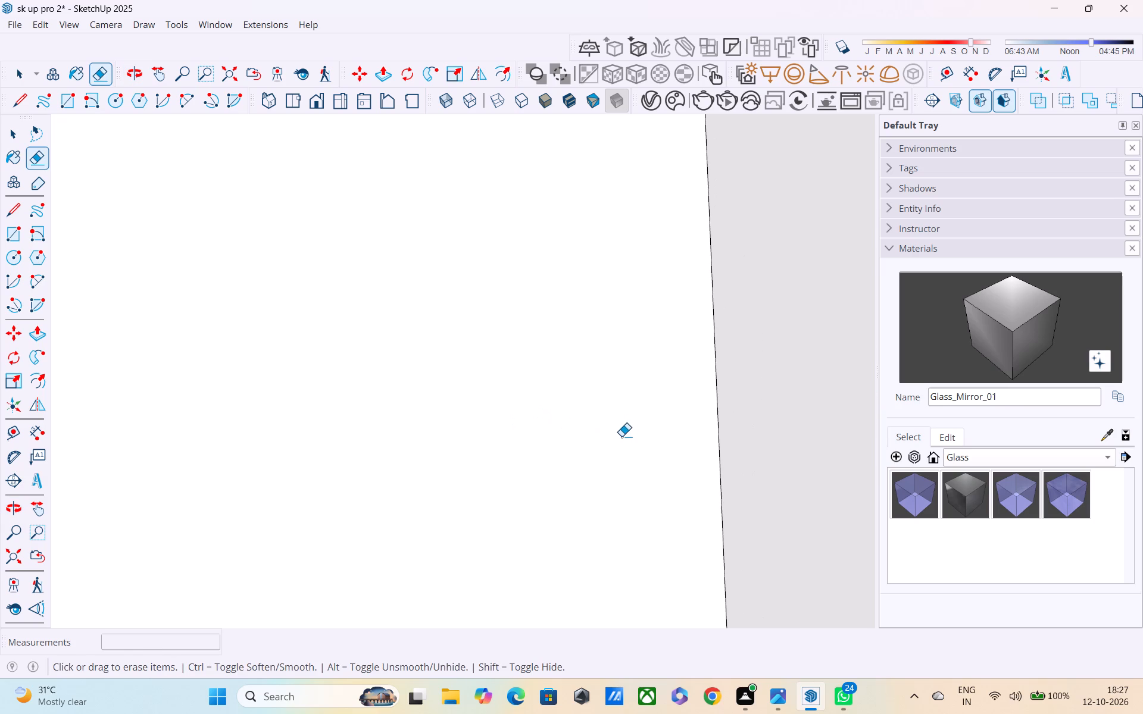
{"action": "middle_click_drag", "start_coordinate": [622, 436], "coordinate": [756, 436], "text": "shift"}
{"action": "scroll", "coordinate": [756, 436], "scroll_direction": "up", "scroll_amount": 1}
{"action": "scroll", "coordinate": [709, 439], "scroll_direction": "down", "scroll_amount": 5}
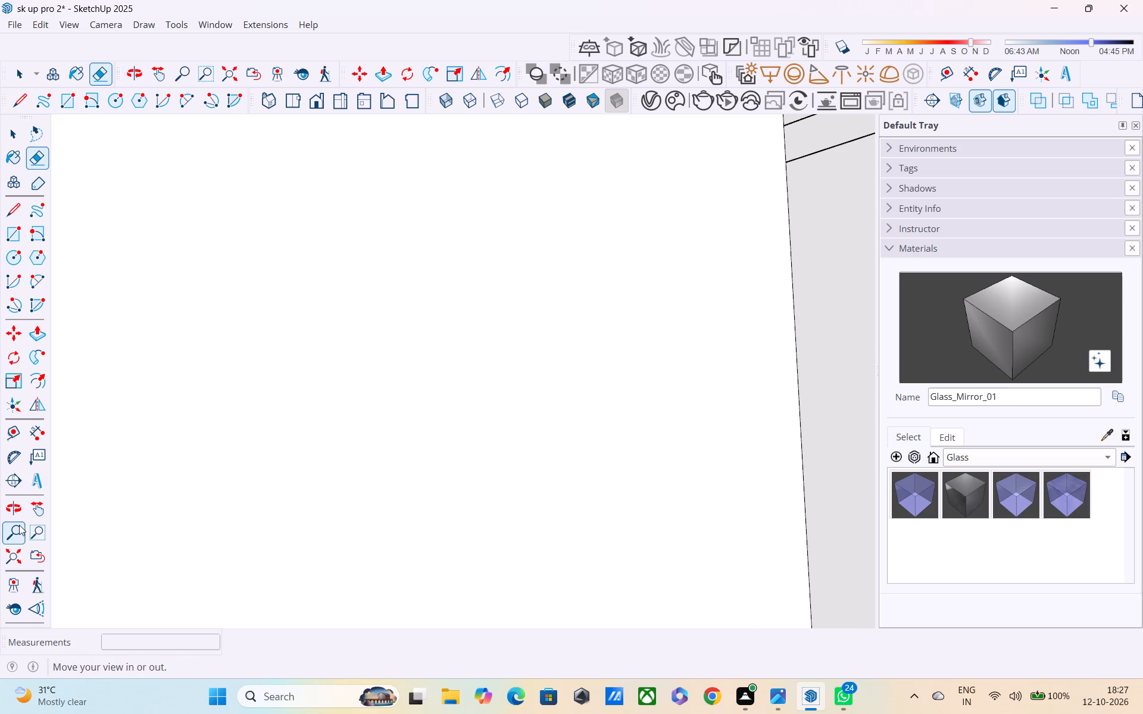
{"action": "left_click", "coordinate": [11, 552]}
{"action": "scroll", "coordinate": [7, 546], "scroll_direction": "down", "scroll_amount": 1}
{"action": "middle_click_drag", "start_coordinate": [67, 544], "coordinate": [469, 546]}
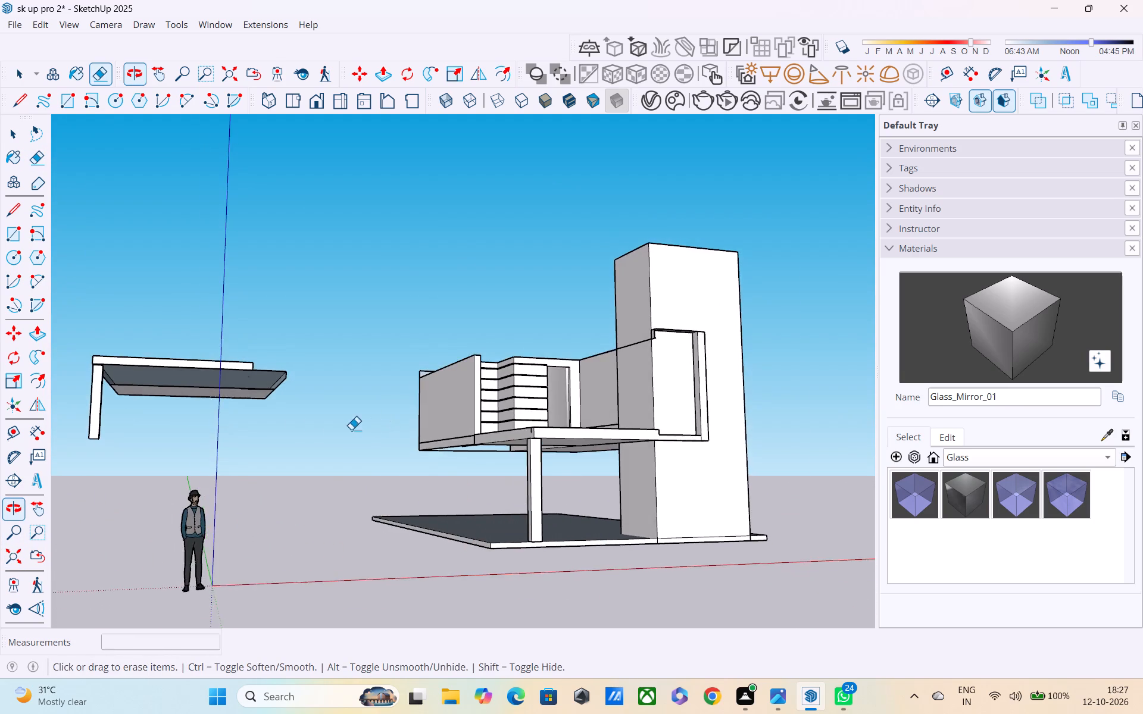
{"action": "scroll", "coordinate": [316, 430], "scroll_direction": "up", "scroll_amount": 2}
{"action": "scroll", "coordinate": [243, 372], "scroll_direction": "up", "scroll_amount": 4}
{"action": "middle_click_drag", "start_coordinate": [235, 386], "coordinate": [248, 376]}
{"action": "left_click", "coordinate": [248, 397]}
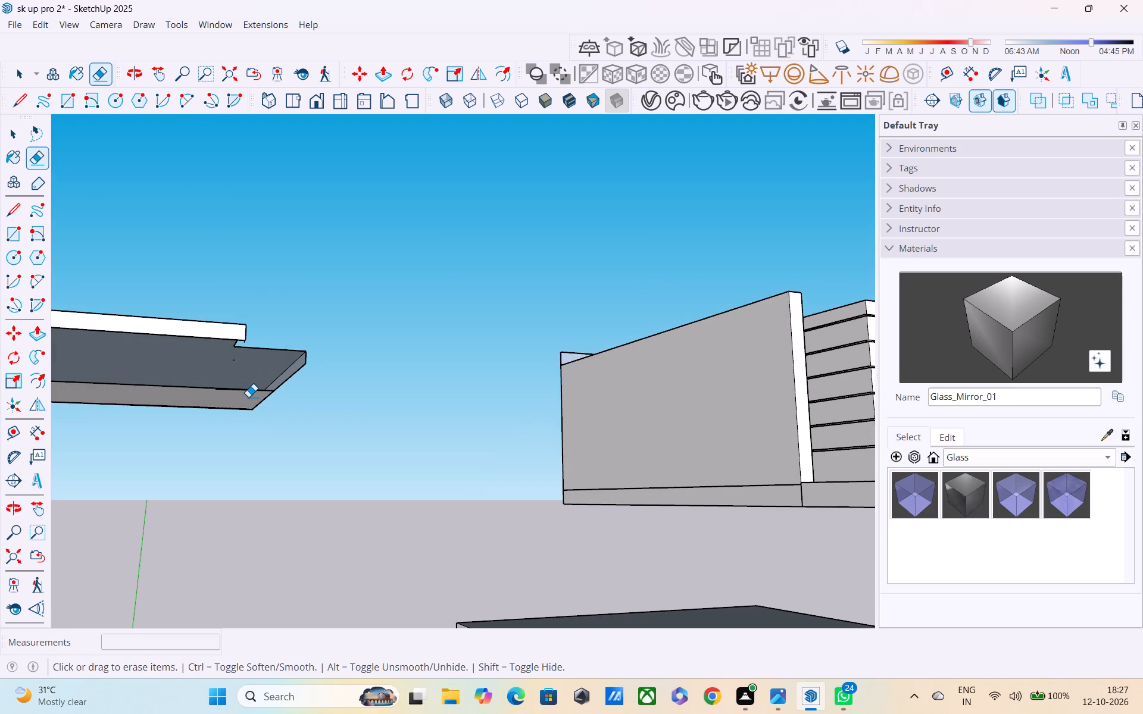
{"action": "double_click", "coordinate": [246, 391]}
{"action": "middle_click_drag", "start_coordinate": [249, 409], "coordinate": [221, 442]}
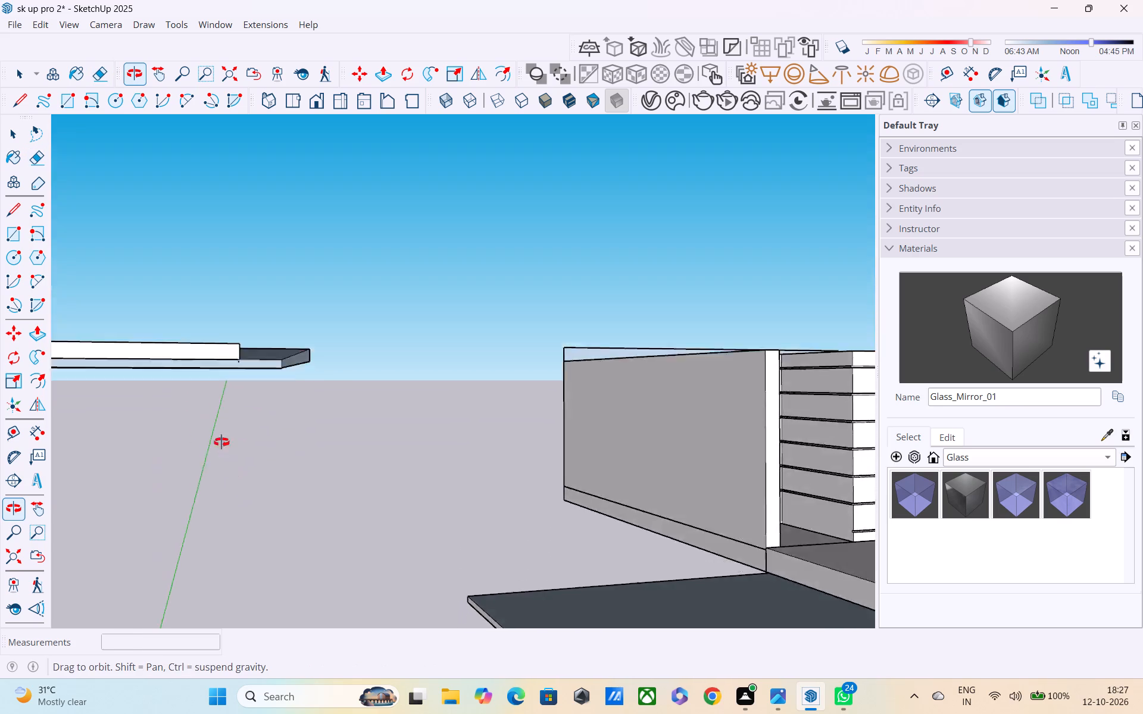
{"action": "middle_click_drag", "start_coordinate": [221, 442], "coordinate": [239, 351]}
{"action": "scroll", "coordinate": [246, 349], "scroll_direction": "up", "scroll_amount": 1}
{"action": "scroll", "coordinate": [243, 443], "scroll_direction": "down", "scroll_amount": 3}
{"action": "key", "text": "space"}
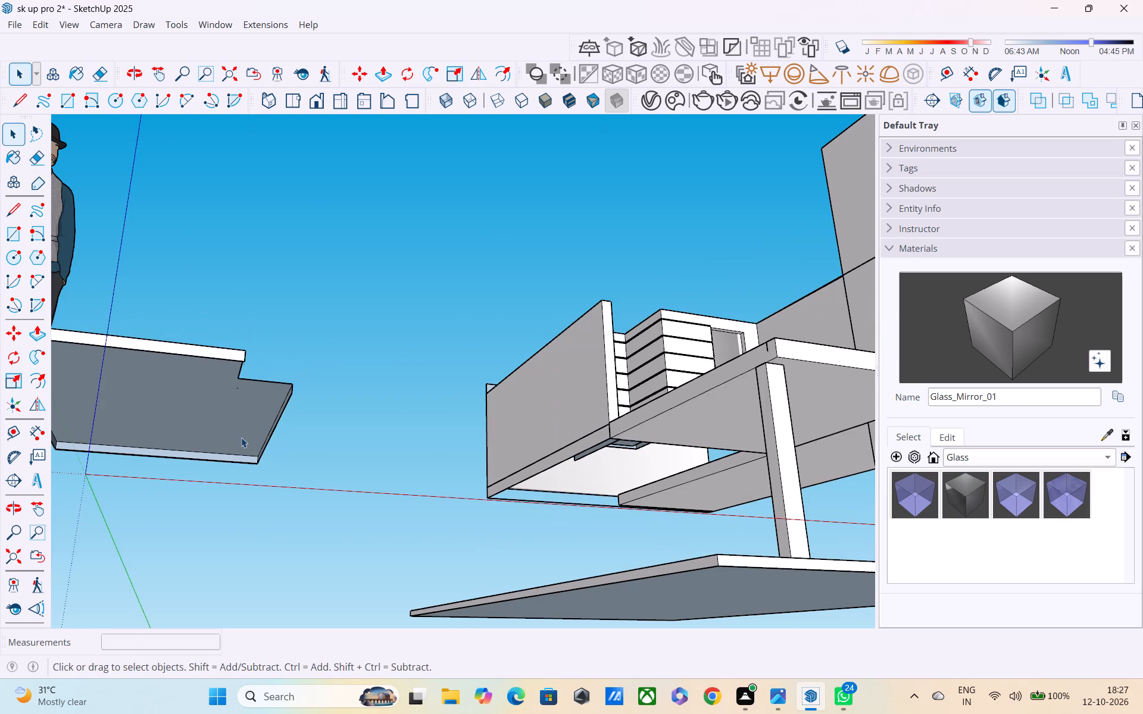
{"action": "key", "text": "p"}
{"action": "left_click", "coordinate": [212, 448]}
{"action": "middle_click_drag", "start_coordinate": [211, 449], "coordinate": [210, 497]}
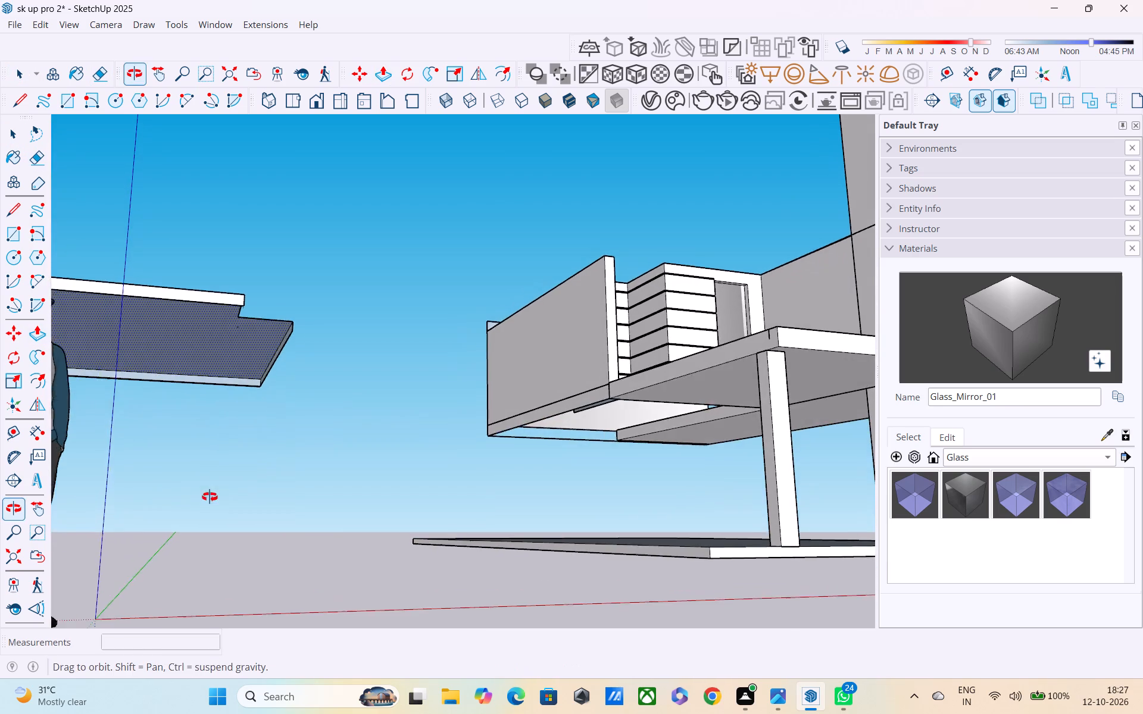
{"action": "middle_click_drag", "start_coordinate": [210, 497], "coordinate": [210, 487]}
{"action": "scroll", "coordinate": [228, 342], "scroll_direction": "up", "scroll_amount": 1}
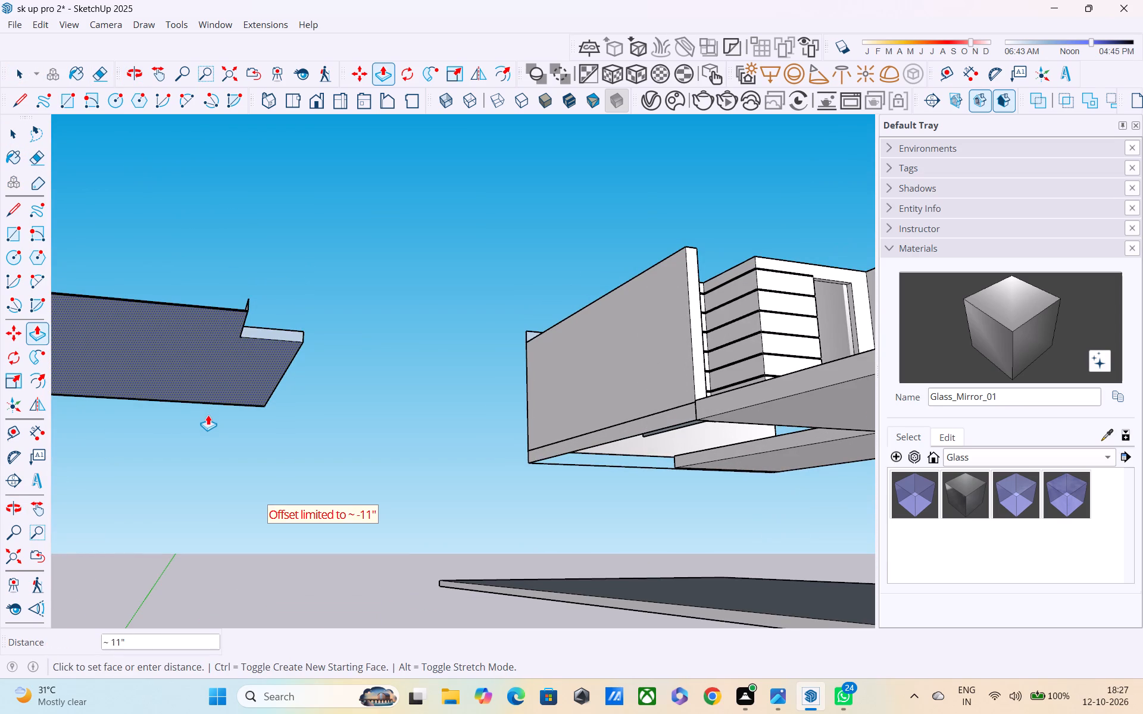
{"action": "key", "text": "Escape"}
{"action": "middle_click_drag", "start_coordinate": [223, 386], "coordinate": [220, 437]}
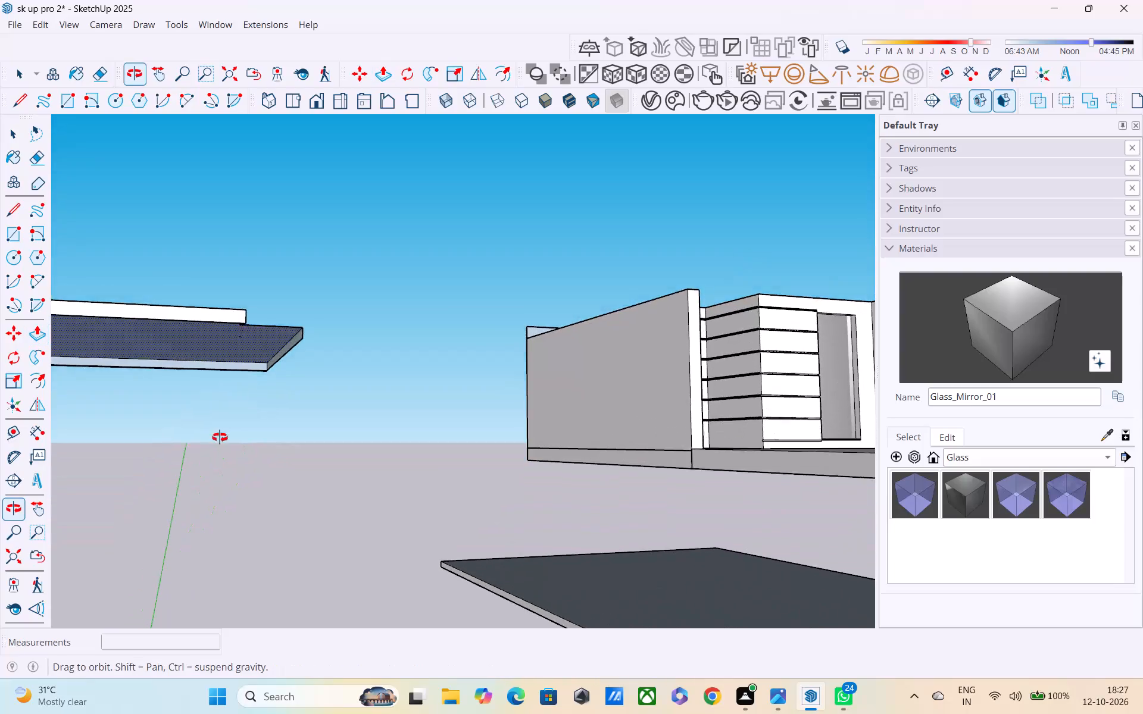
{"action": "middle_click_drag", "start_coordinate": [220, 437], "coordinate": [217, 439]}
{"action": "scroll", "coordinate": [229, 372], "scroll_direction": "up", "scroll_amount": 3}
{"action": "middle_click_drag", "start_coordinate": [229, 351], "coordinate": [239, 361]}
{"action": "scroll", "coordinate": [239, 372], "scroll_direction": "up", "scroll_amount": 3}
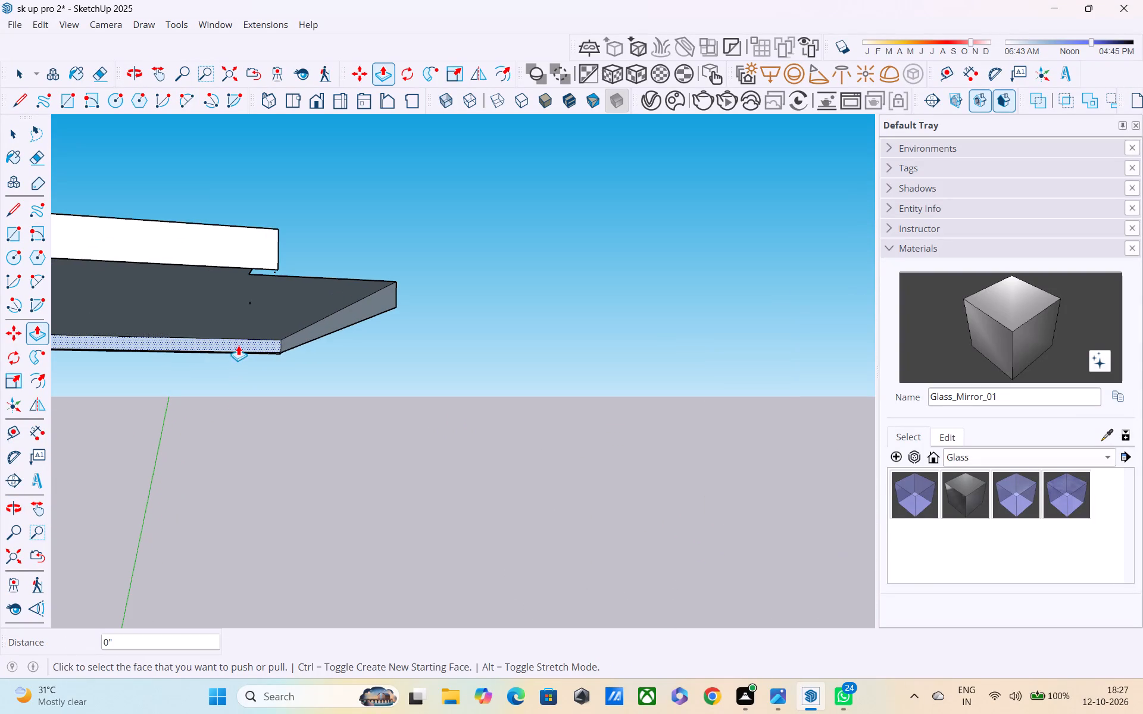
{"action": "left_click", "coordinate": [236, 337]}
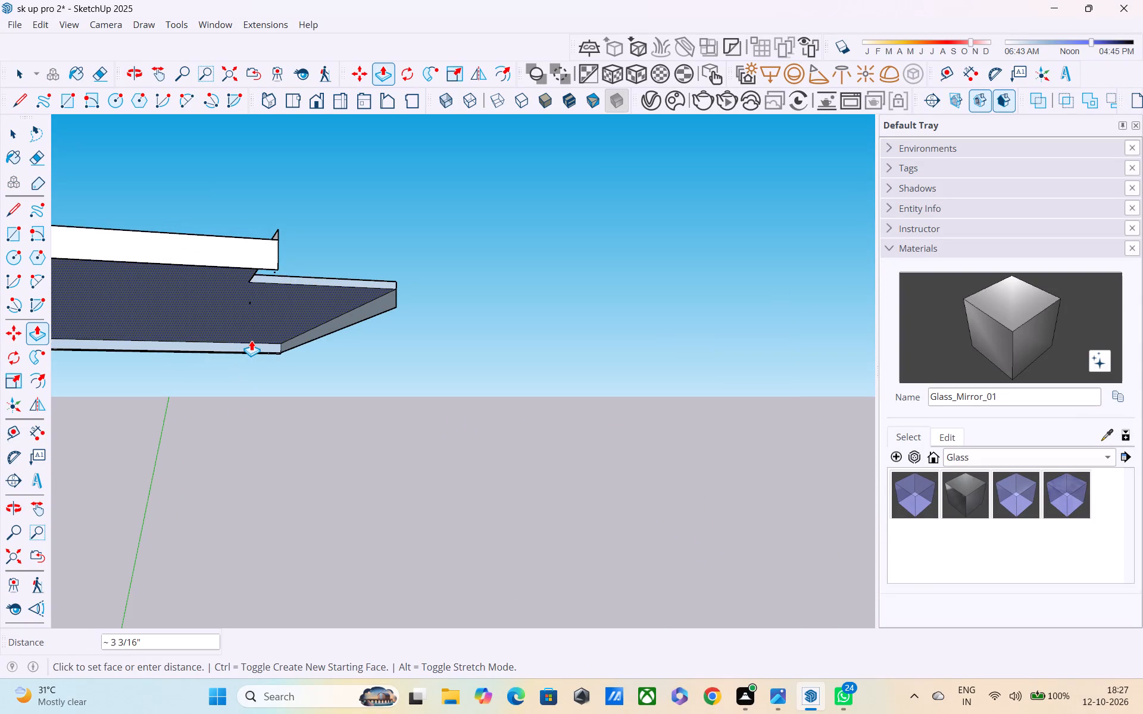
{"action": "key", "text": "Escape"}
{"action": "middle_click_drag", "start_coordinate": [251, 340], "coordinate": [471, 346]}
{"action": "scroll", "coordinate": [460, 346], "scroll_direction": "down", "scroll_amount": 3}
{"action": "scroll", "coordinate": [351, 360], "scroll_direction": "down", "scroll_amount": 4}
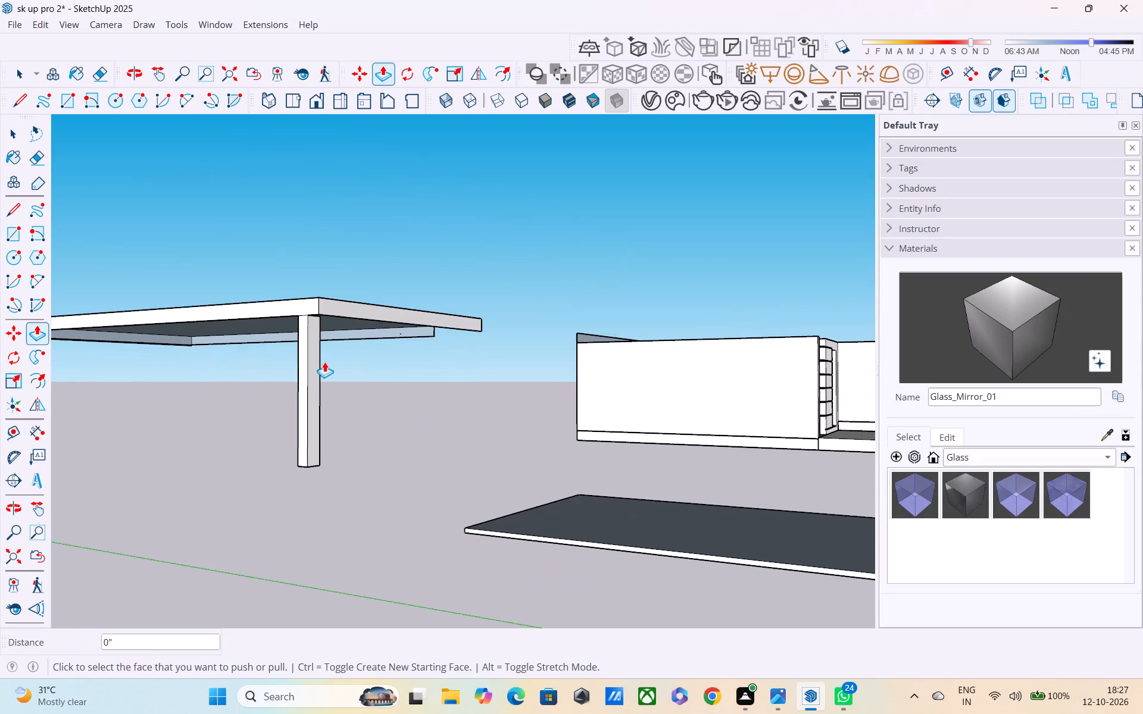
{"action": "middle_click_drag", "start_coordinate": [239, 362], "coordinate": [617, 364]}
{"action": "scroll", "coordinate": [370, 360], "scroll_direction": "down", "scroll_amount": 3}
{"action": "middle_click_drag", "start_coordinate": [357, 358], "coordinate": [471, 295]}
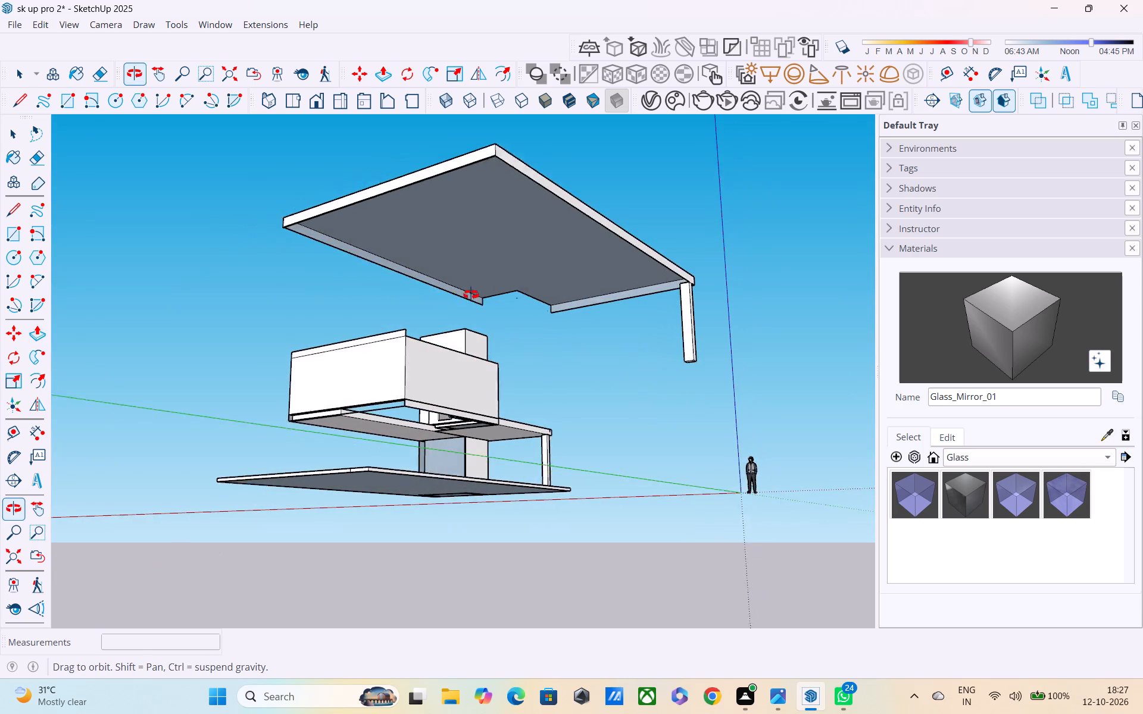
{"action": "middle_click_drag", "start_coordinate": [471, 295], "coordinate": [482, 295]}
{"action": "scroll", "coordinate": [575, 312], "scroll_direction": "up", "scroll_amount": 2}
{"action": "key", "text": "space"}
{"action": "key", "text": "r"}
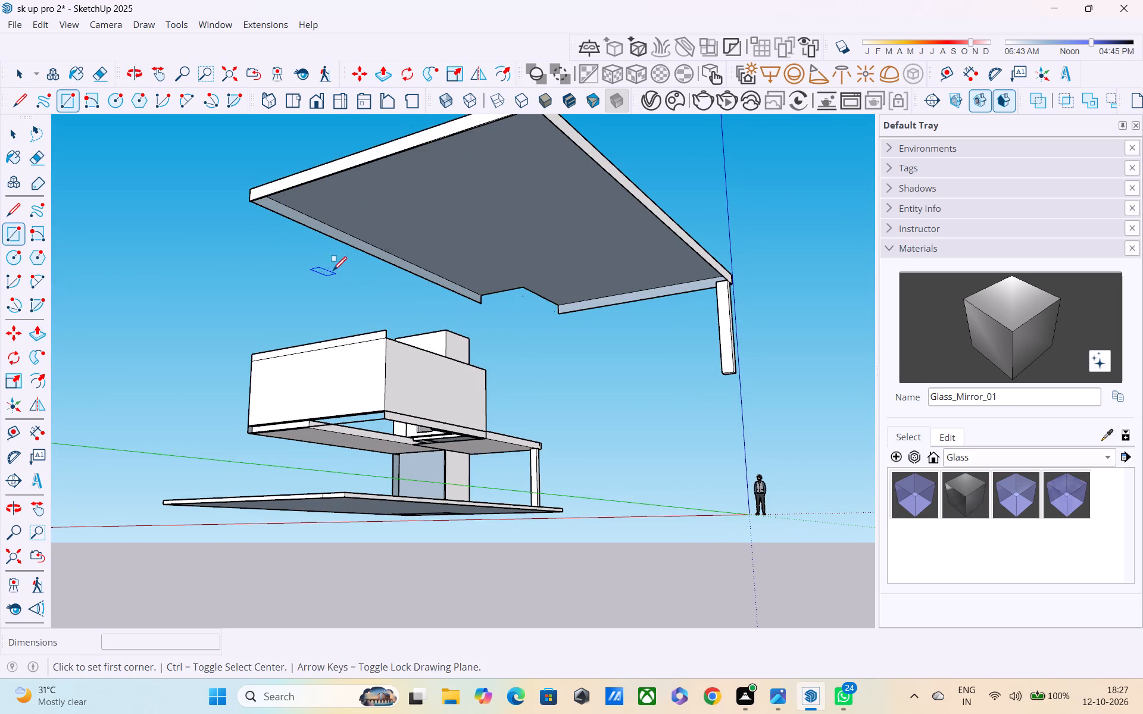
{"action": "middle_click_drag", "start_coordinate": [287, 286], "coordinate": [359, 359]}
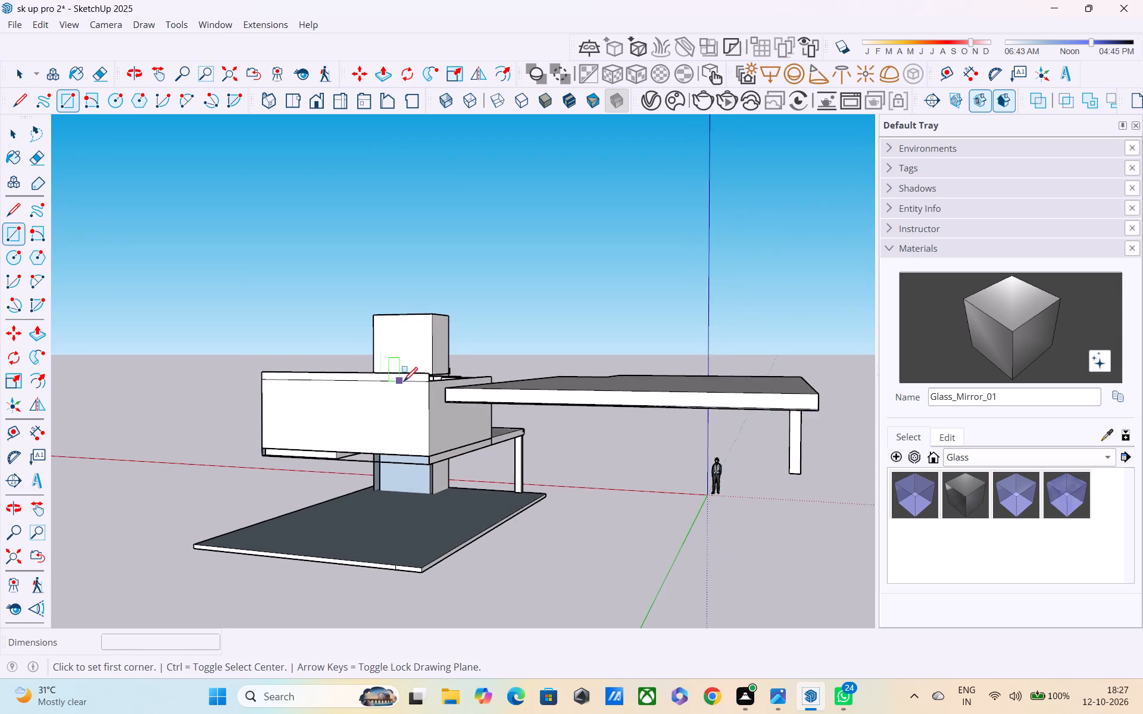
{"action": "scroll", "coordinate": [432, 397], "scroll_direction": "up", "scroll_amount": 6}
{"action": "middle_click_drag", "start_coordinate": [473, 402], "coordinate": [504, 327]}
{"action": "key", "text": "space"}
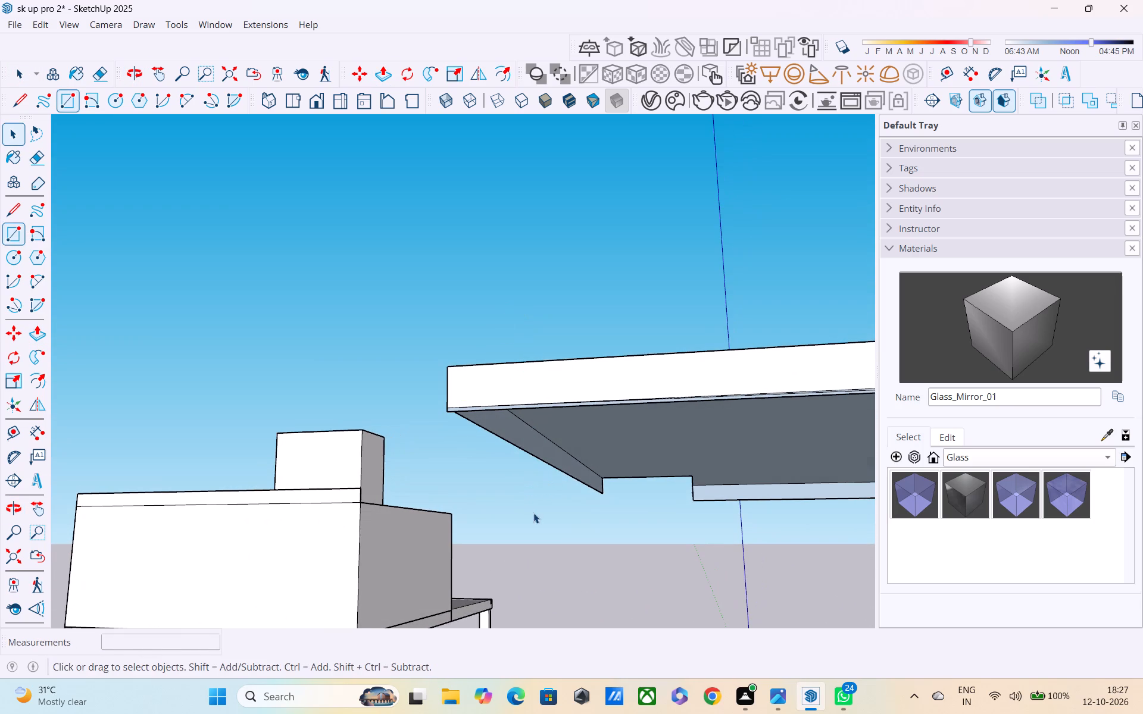
Erase the slab's side faces meeting at the far corner, plus the loose slanted edge and vertical stub left beneath.
{"action": "key", "text": "e"}
{"action": "left_click", "coordinate": [519, 411]}
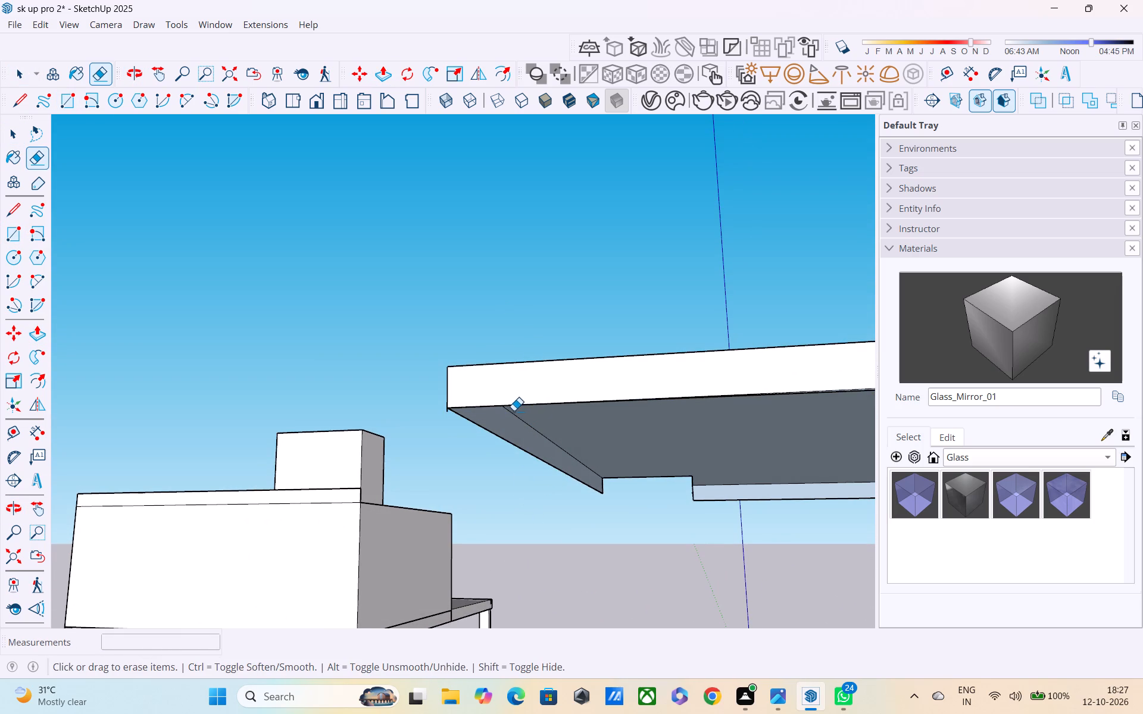
{"action": "left_click", "coordinate": [448, 411]}
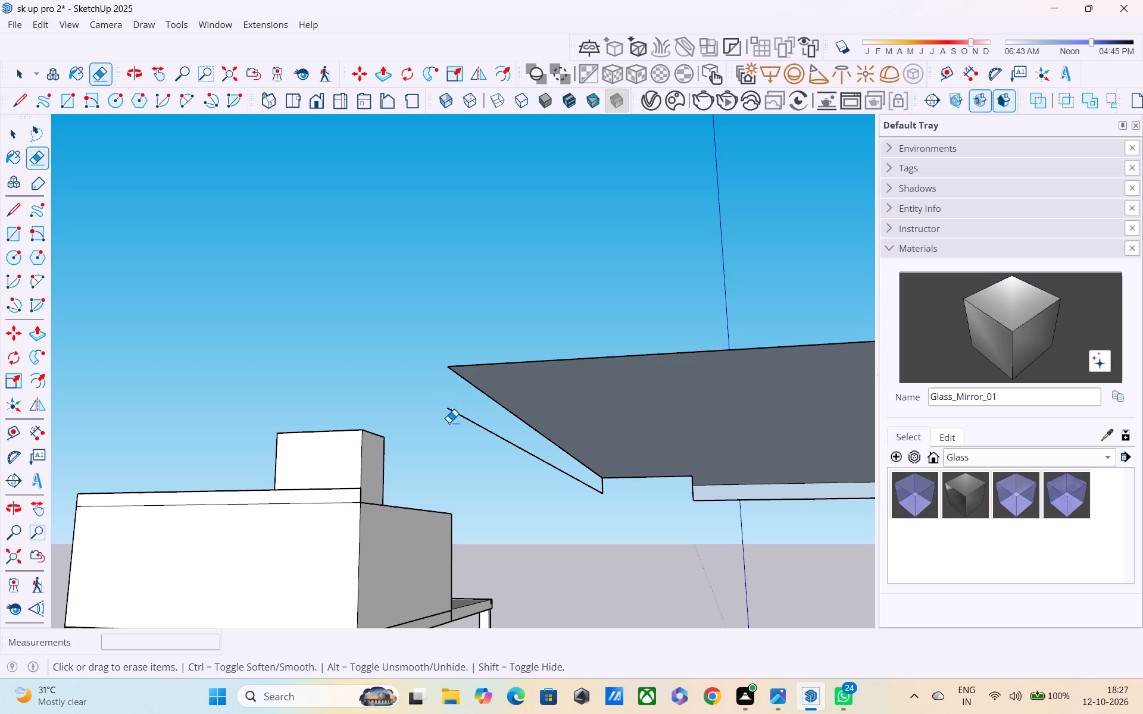
{"action": "left_click", "coordinate": [476, 430]}
{"action": "left_click", "coordinate": [479, 430]}
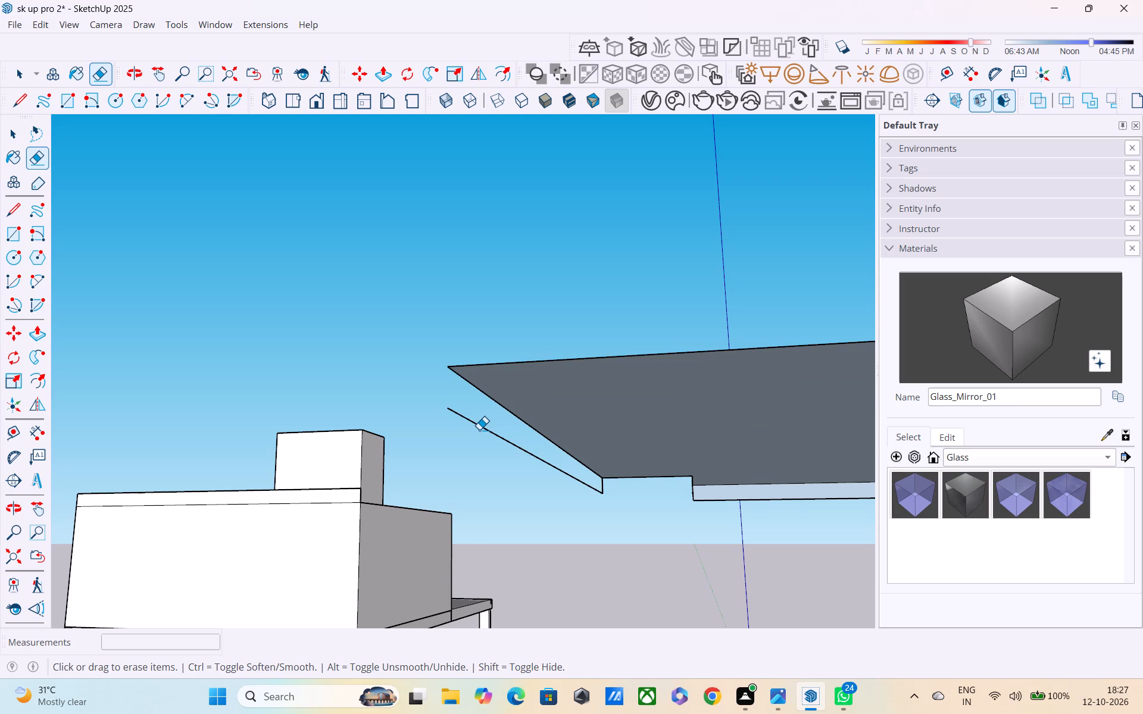
{"action": "left_click", "coordinate": [485, 429]}
{"action": "left_click", "coordinate": [603, 485]}
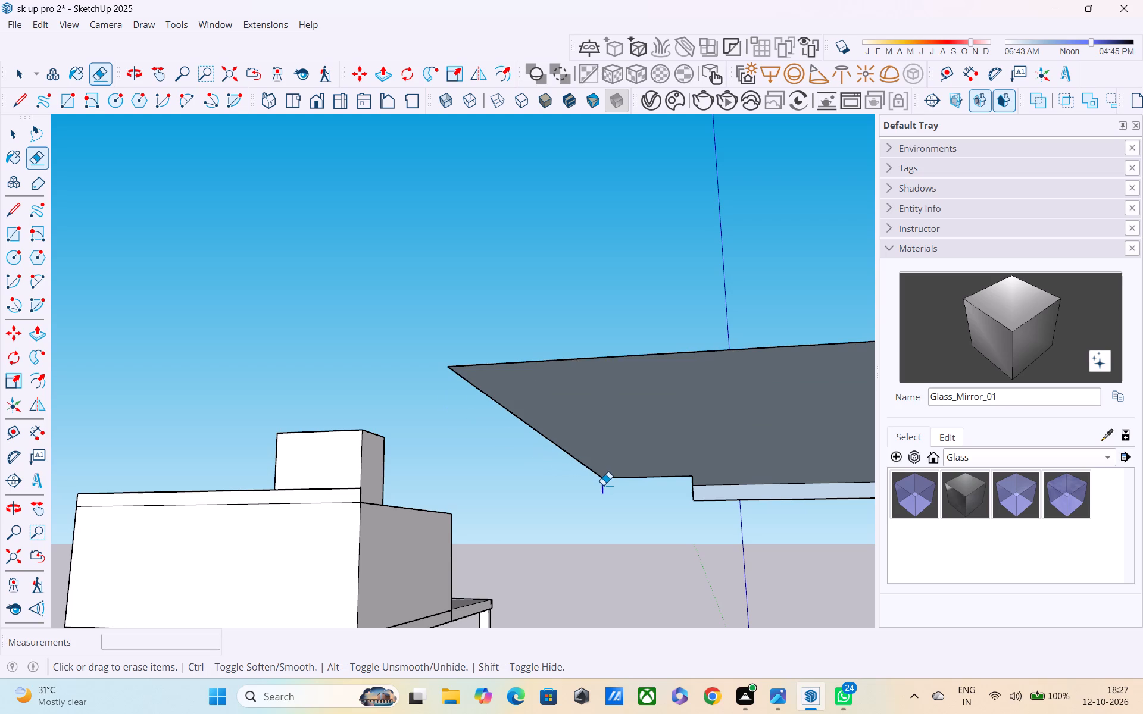
Examine the remaining side strips and the slab corner above the column from below.
{"action": "scroll", "coordinate": [632, 495], "scroll_direction": "down", "scroll_amount": 3}
{"action": "middle_click_drag", "start_coordinate": [718, 503], "coordinate": [511, 499]}
{"action": "scroll", "coordinate": [512, 499], "scroll_direction": "up", "scroll_amount": 2}
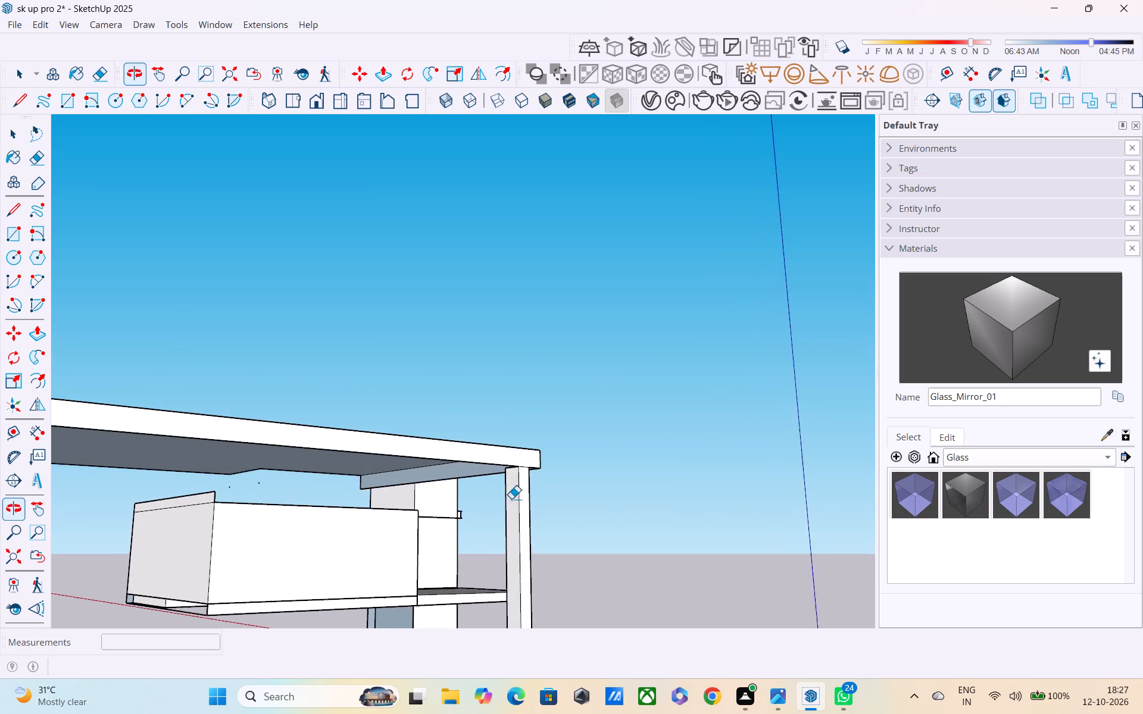
{"action": "scroll", "coordinate": [511, 499], "scroll_direction": "up", "scroll_amount": 3}
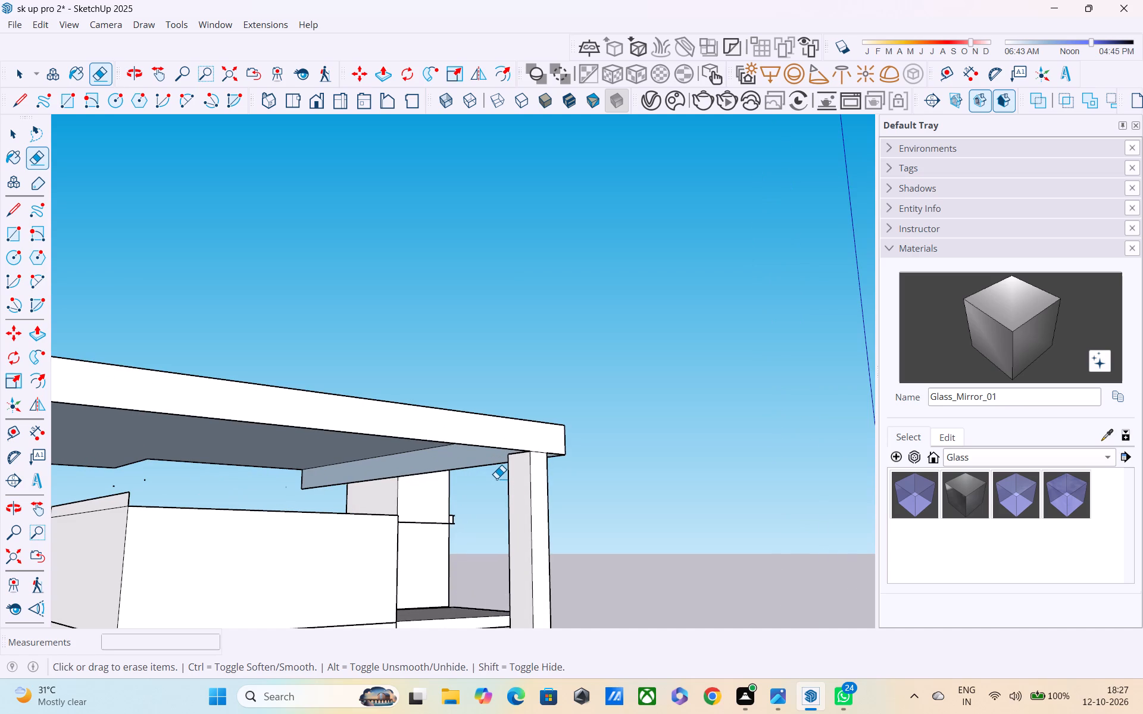
{"action": "key", "text": "t"}
{"action": "key", "text": "BackSpace"}
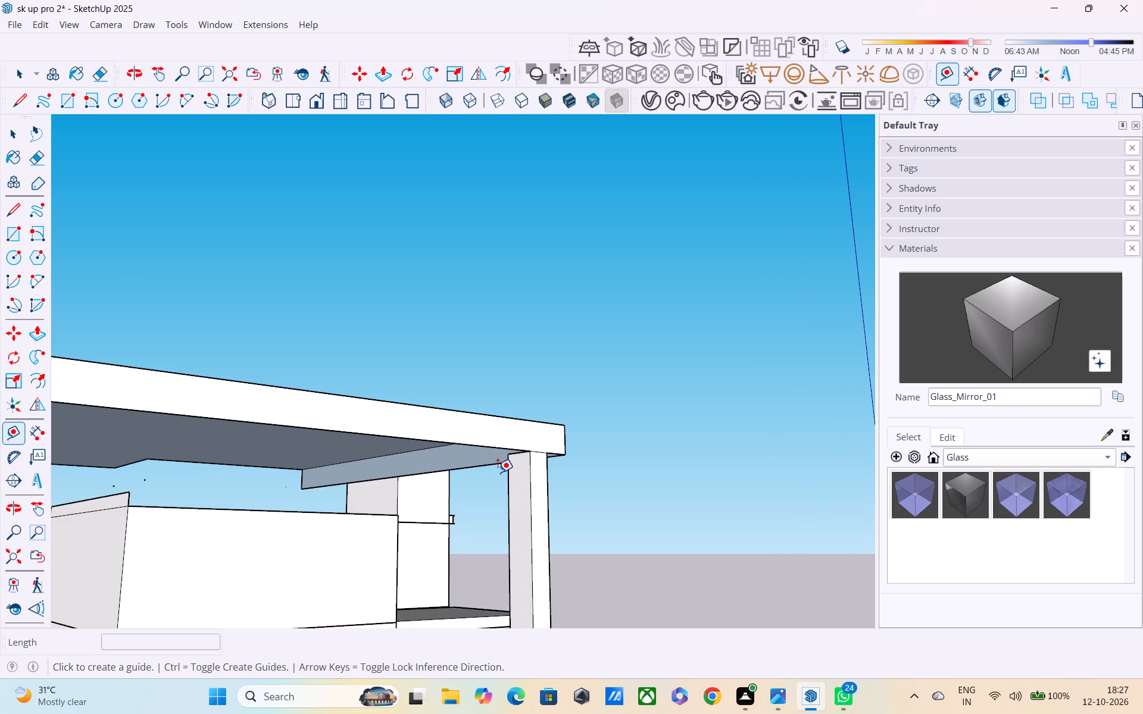
{"action": "scroll", "coordinate": [498, 472], "scroll_direction": "down", "scroll_amount": 4}
{"action": "middle_click_drag", "start_coordinate": [499, 477], "coordinate": [628, 454]}
{"action": "scroll", "coordinate": [695, 484], "scroll_direction": "up", "scroll_amount": 3}
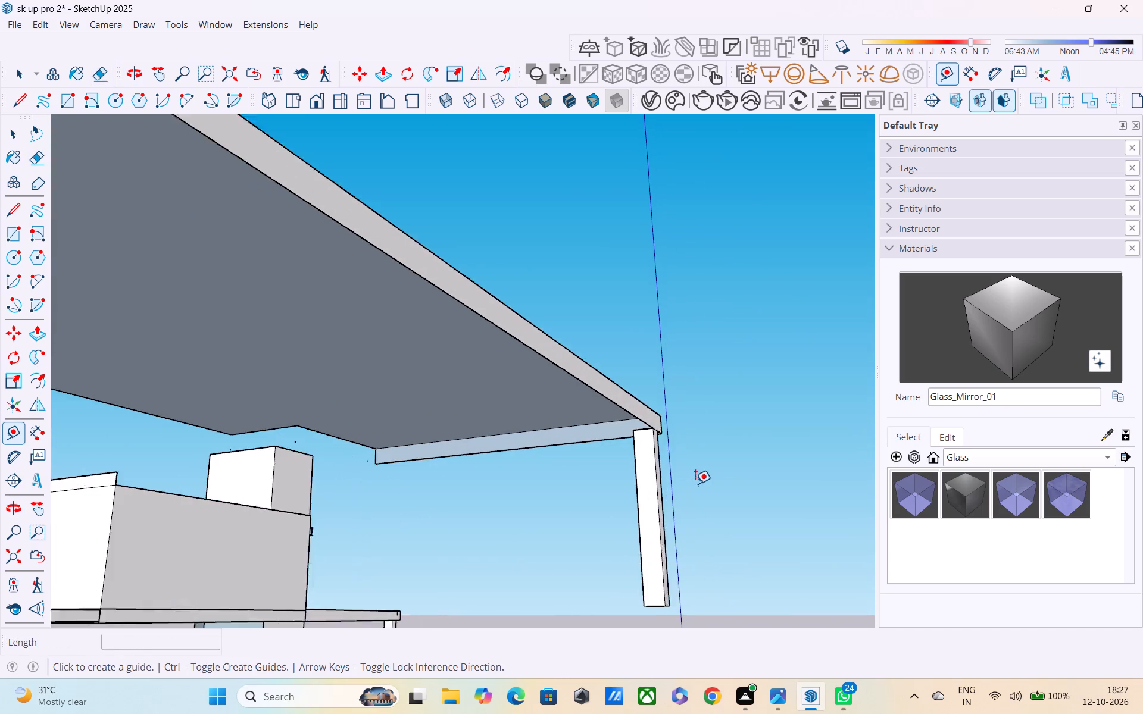
{"action": "scroll", "coordinate": [652, 446], "scroll_direction": "up", "scroll_amount": 3}
{"action": "middle_click_drag", "start_coordinate": [624, 424], "coordinate": [712, 446]}
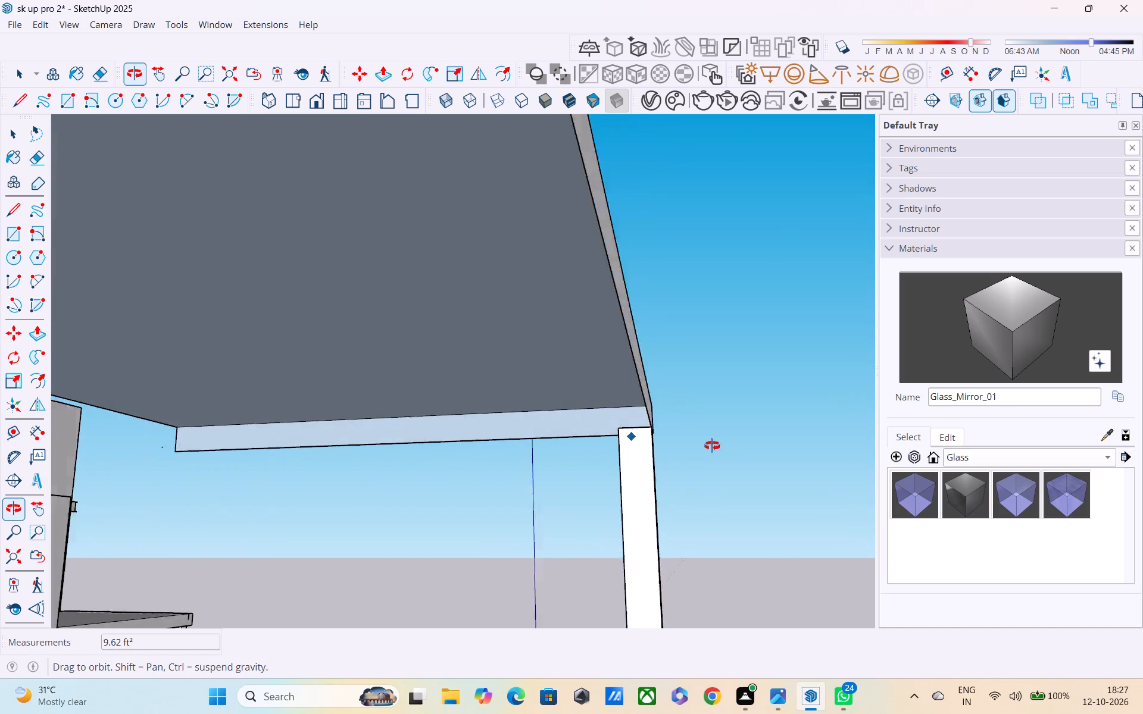
{"action": "middle_click_drag", "start_coordinate": [712, 446], "coordinate": [780, 480]}
{"action": "scroll", "coordinate": [785, 486], "scroll_direction": "up", "scroll_amount": 2}
{"action": "scroll", "coordinate": [769, 469], "scroll_direction": "down", "scroll_amount": 2}
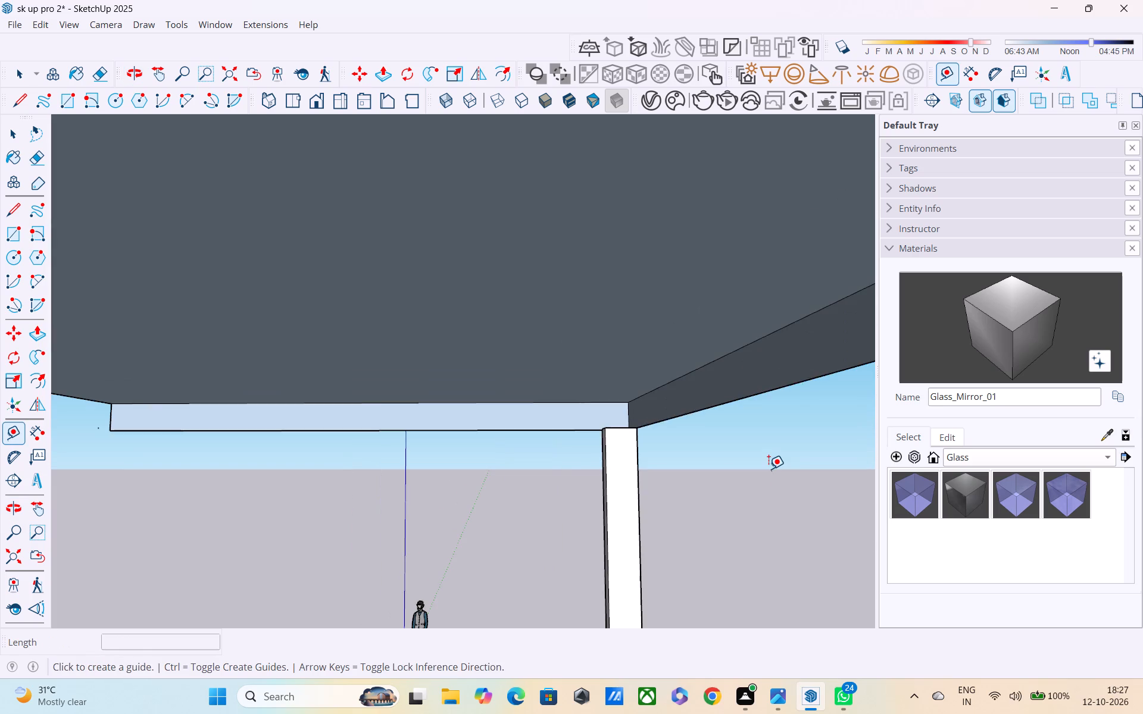
{"action": "scroll", "coordinate": [688, 469], "scroll_direction": "up", "scroll_amount": 1}
{"action": "scroll", "coordinate": [659, 462], "scroll_direction": "down", "scroll_amount": 7}
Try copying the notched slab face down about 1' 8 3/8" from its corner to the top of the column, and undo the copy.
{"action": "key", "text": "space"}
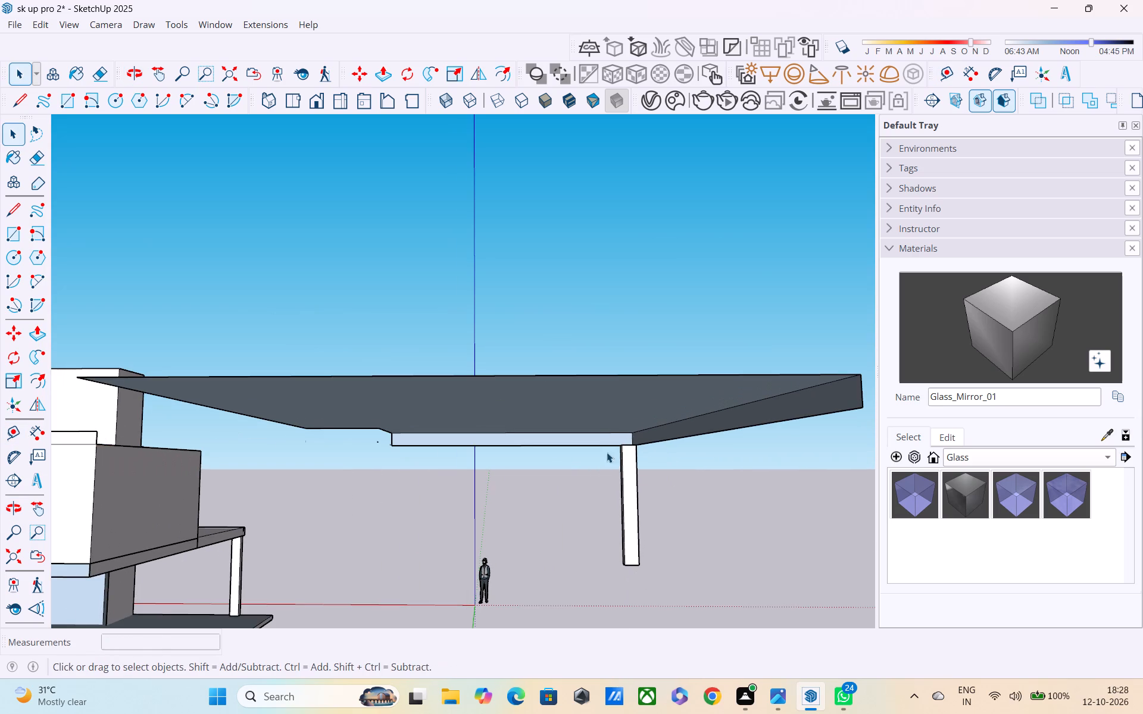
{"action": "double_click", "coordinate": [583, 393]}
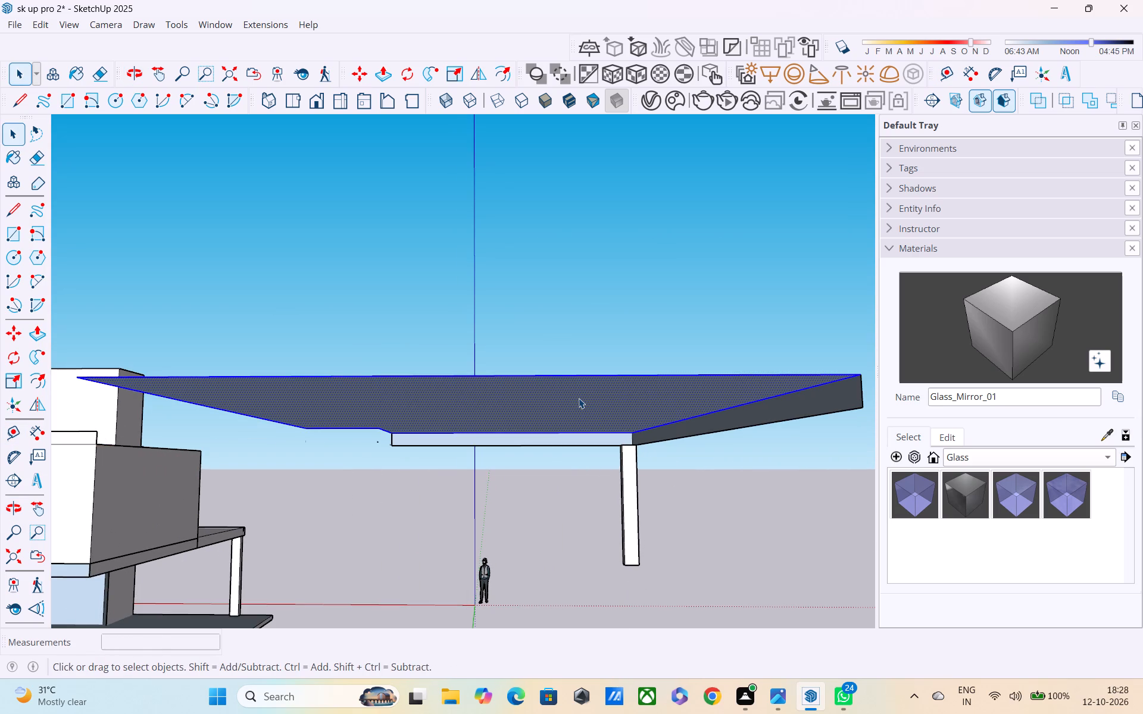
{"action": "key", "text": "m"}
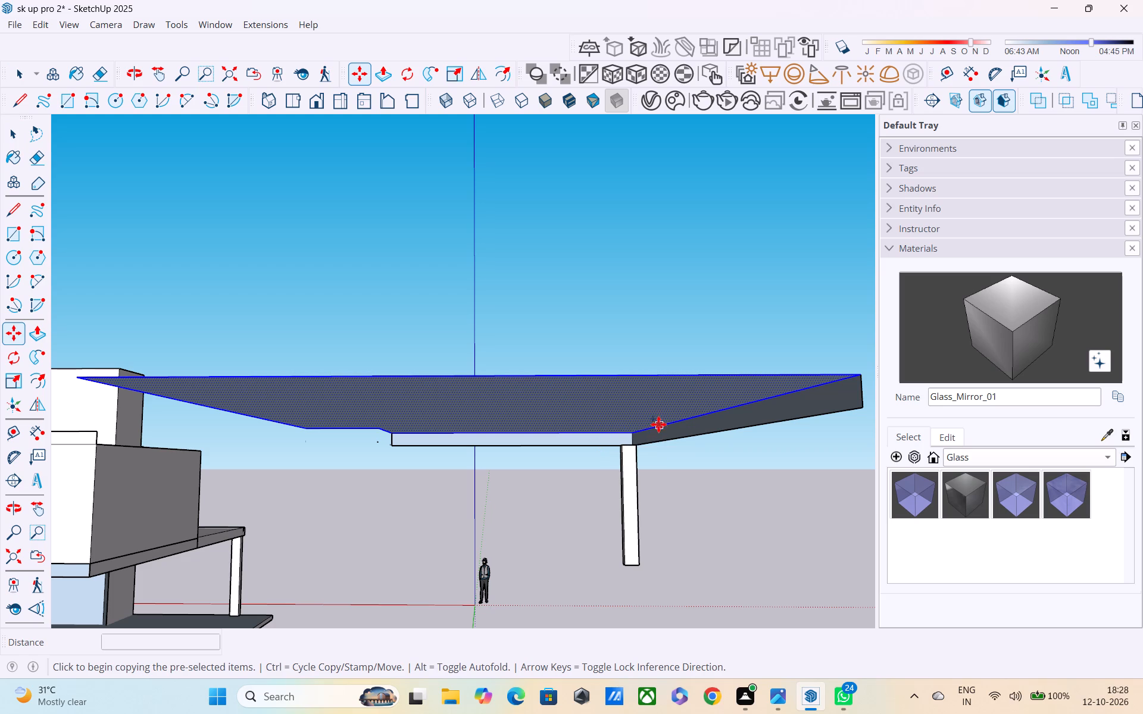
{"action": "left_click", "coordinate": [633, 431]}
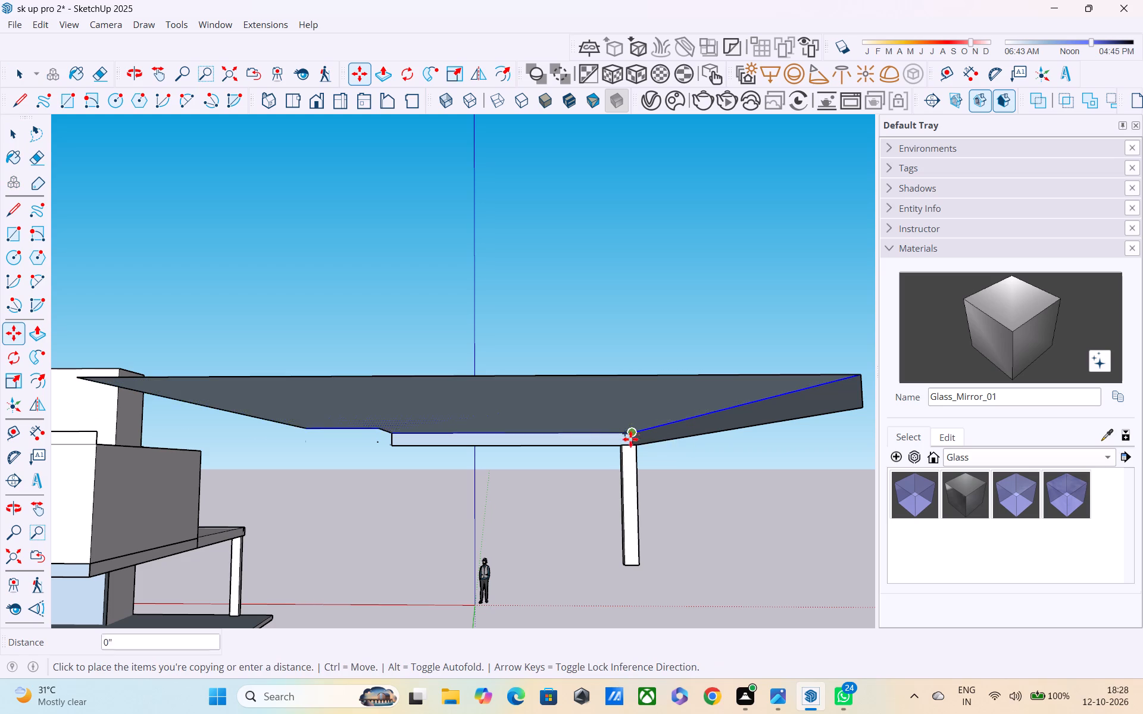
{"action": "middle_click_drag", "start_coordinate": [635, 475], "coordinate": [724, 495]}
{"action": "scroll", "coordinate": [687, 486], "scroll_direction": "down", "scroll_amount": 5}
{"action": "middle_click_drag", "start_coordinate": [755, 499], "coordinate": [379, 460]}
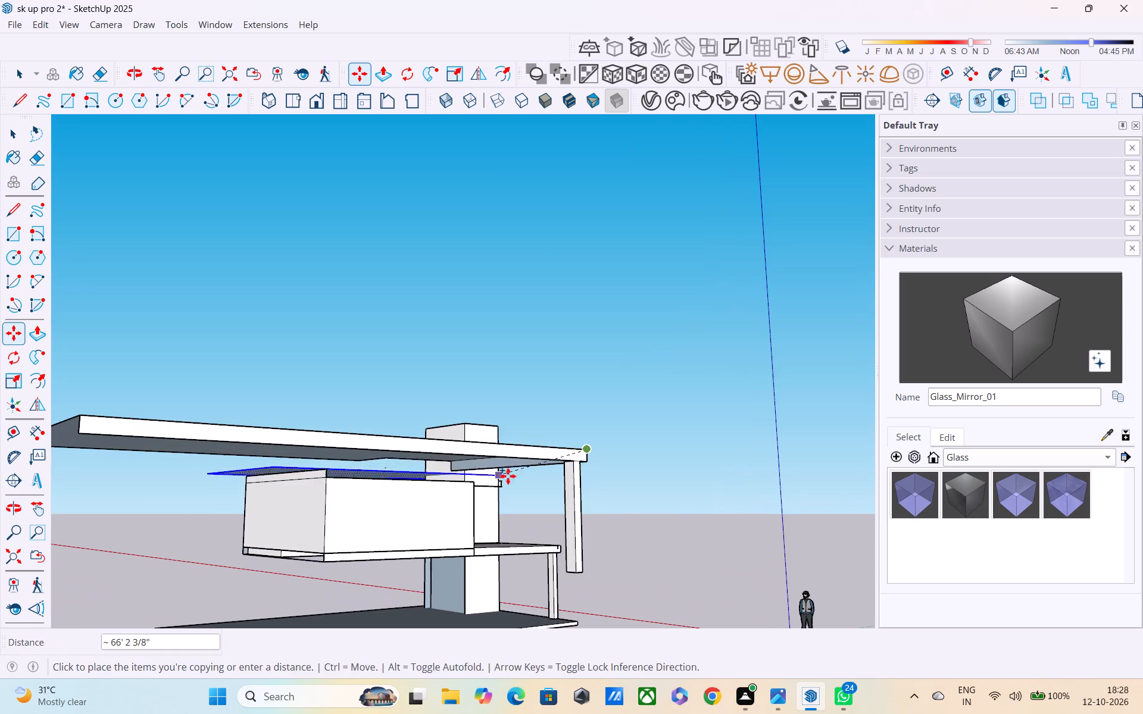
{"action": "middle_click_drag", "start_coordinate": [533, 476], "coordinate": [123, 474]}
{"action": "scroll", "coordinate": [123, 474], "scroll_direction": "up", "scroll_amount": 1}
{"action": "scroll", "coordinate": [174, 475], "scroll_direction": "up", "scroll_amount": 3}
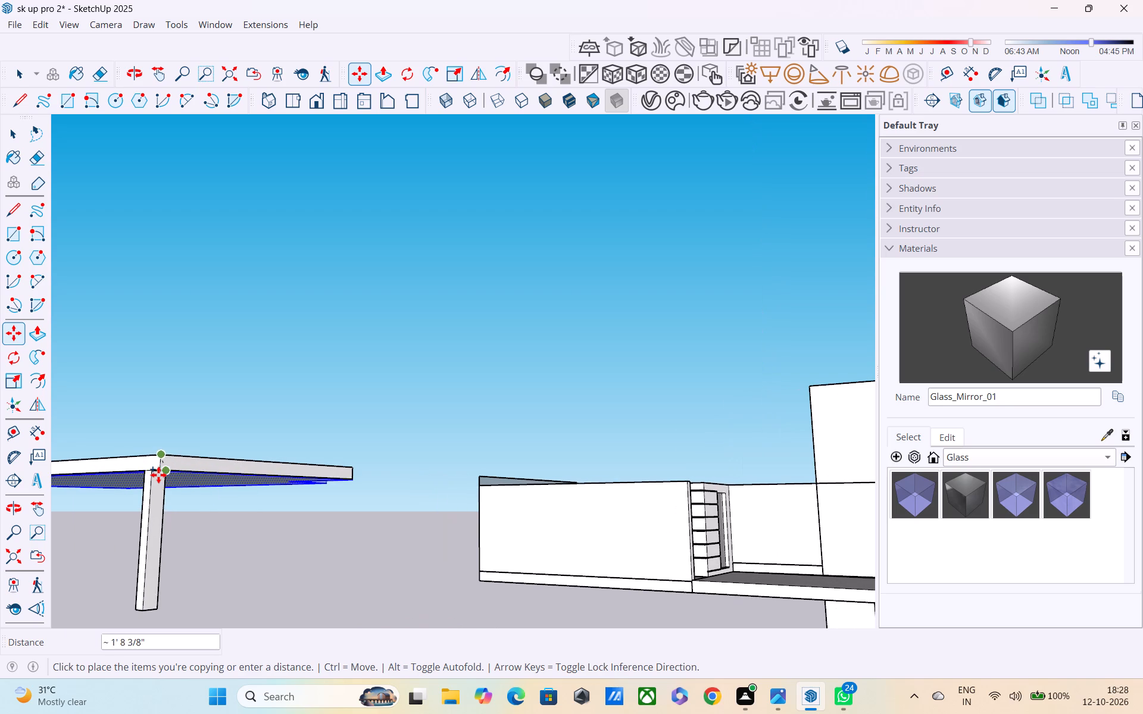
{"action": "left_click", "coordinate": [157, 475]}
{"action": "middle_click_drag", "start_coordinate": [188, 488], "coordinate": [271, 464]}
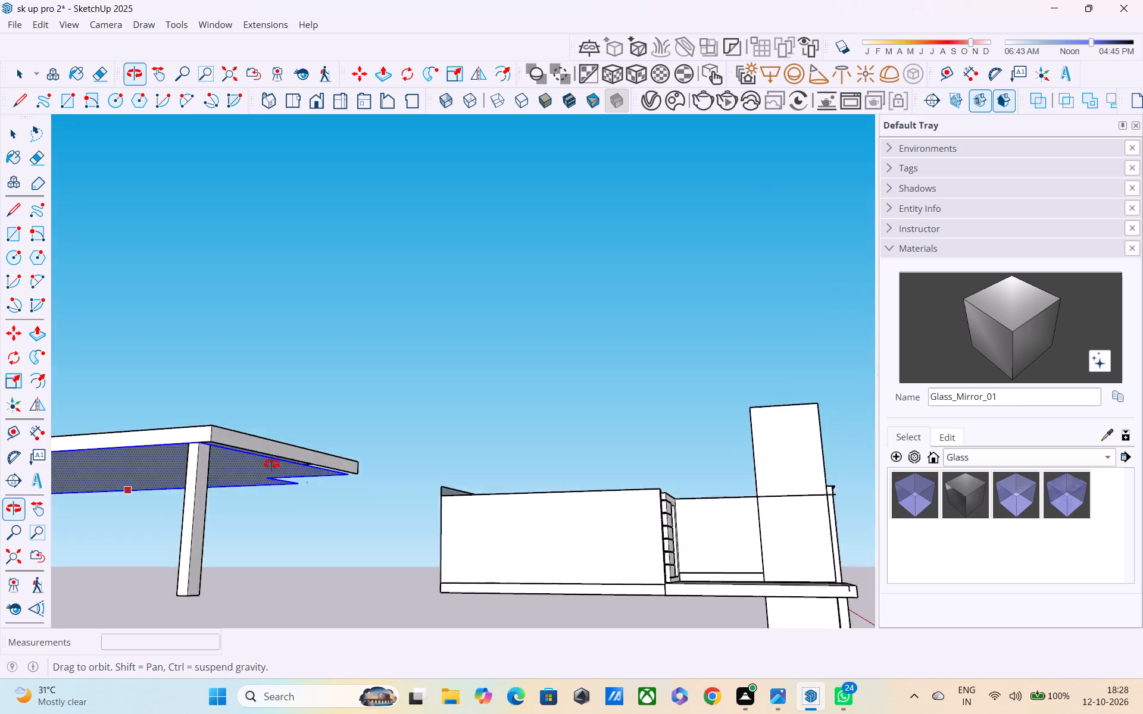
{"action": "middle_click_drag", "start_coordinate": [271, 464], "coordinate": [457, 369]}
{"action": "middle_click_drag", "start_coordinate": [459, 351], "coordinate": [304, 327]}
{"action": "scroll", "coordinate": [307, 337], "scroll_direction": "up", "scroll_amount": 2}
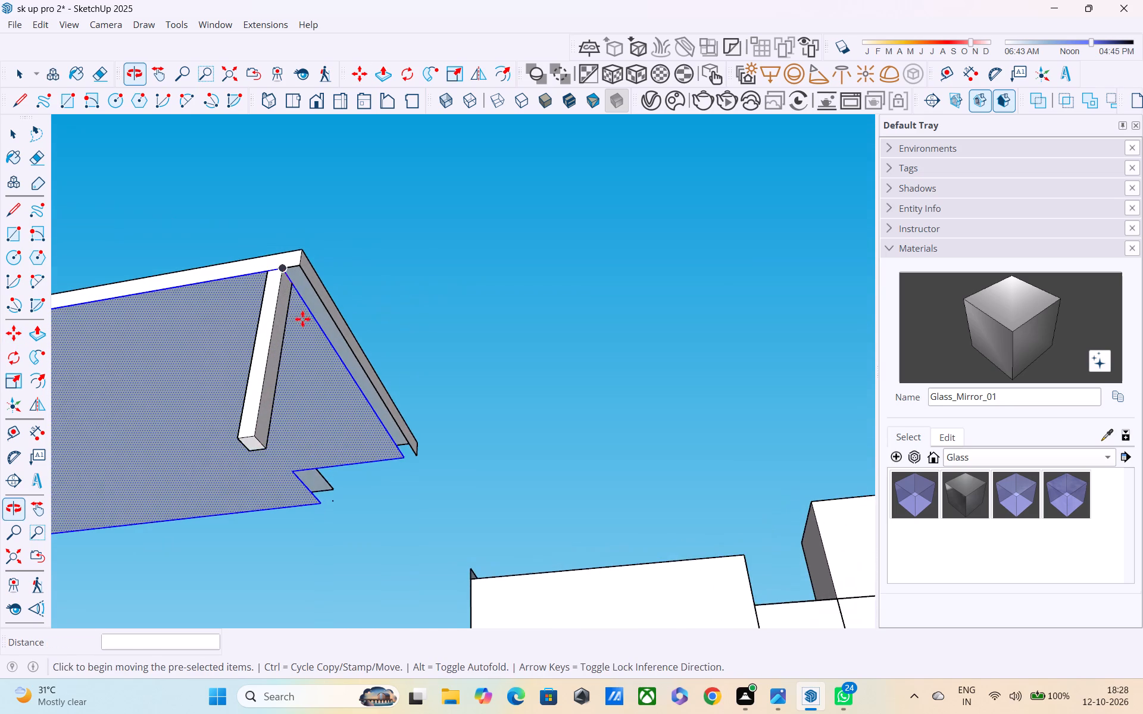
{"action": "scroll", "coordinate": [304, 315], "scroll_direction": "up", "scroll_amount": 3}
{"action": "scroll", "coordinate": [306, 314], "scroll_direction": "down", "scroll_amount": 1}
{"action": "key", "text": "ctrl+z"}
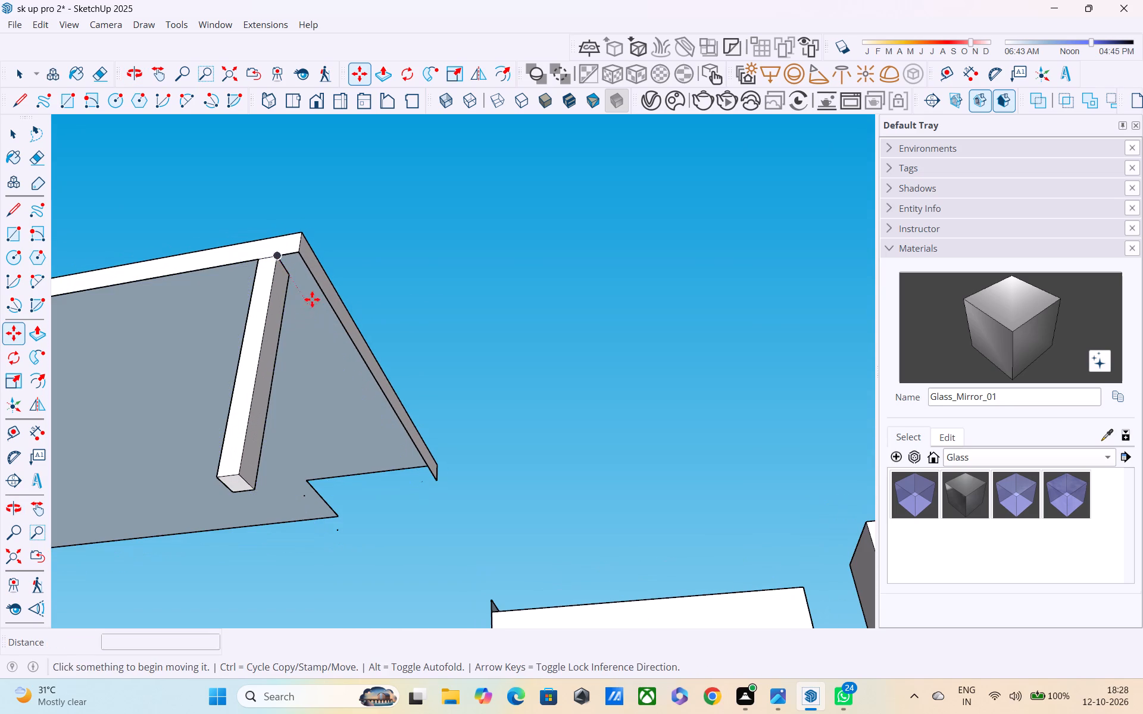
Copy the slab's notched top face with its edges straight down 1' to the bottom corner of the side strips.
{"action": "middle_click_drag", "start_coordinate": [297, 374], "coordinate": [270, 609]}
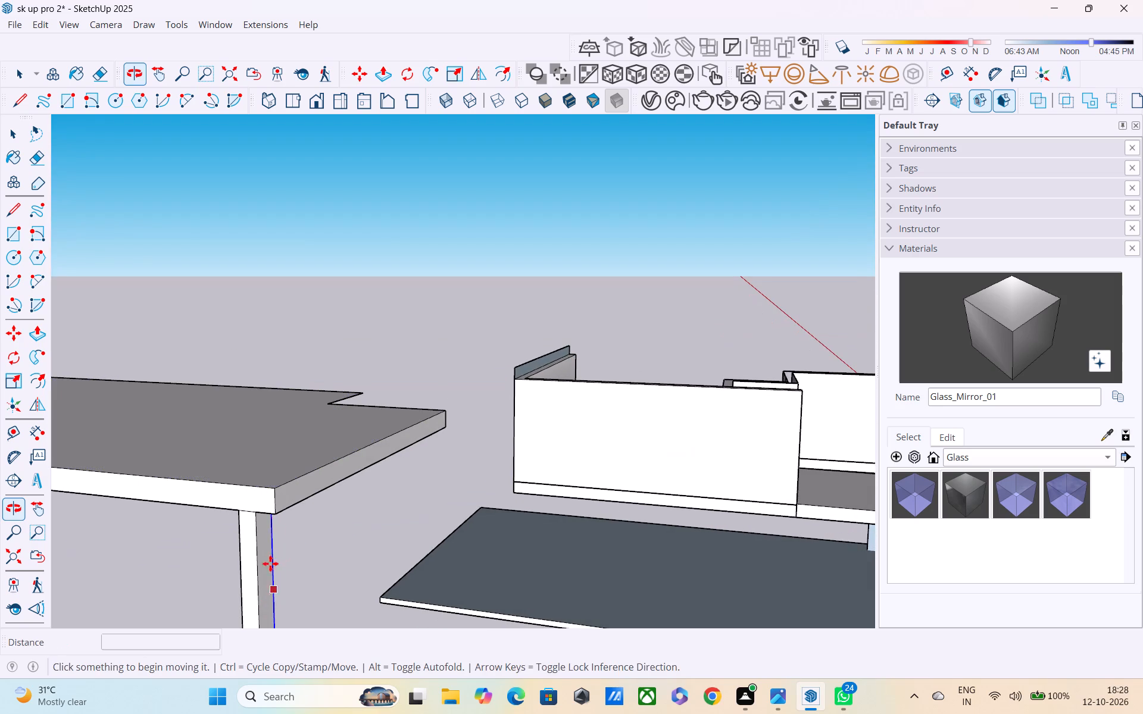
{"action": "key", "text": "space"}
{"action": "double_click", "coordinate": [264, 460]}
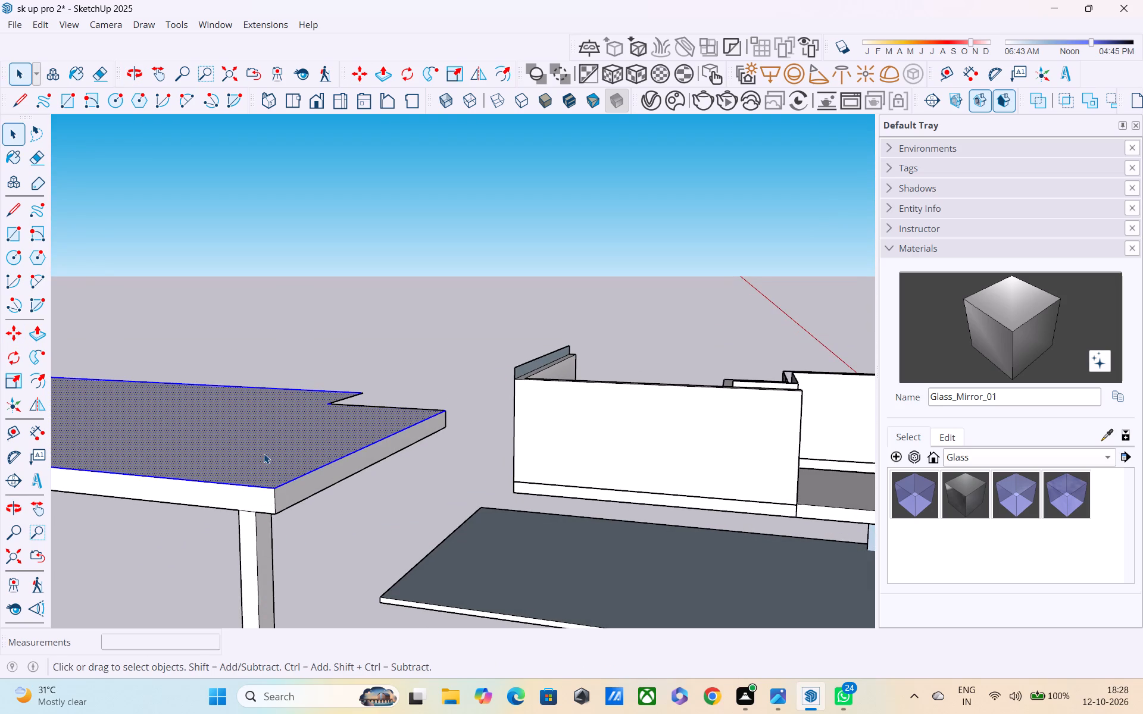
{"action": "key", "text": "m"}
{"action": "scroll", "coordinate": [264, 503], "scroll_direction": "up", "scroll_amount": 2}
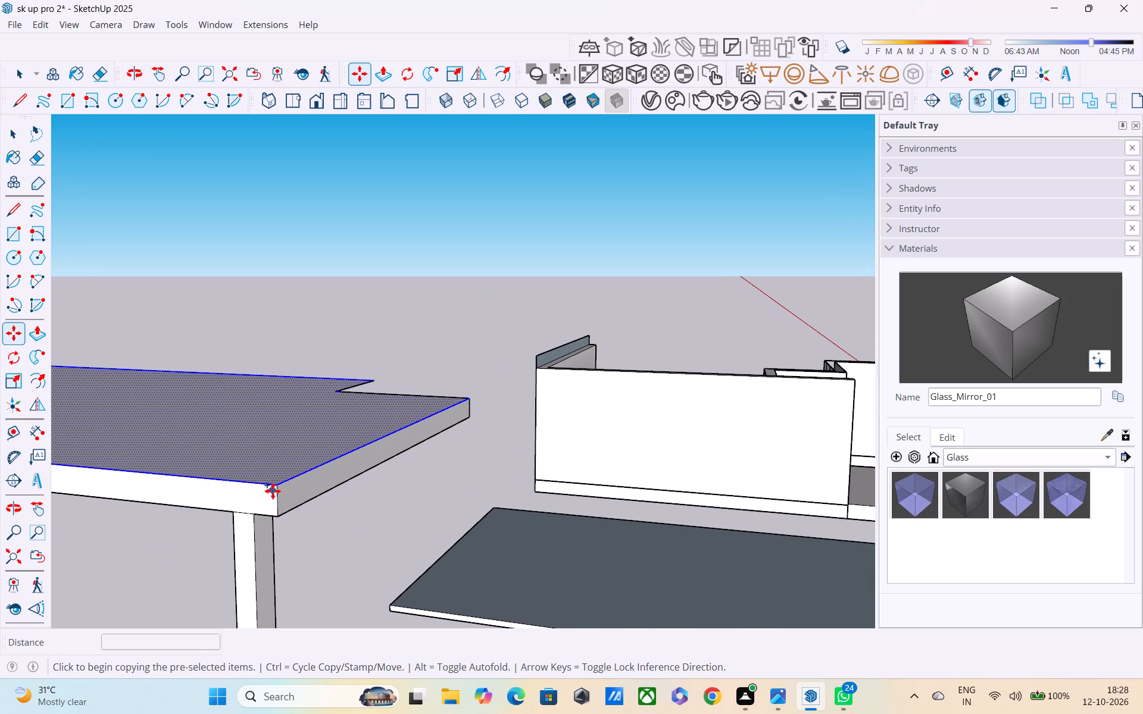
{"action": "left_click", "coordinate": [274, 486]}
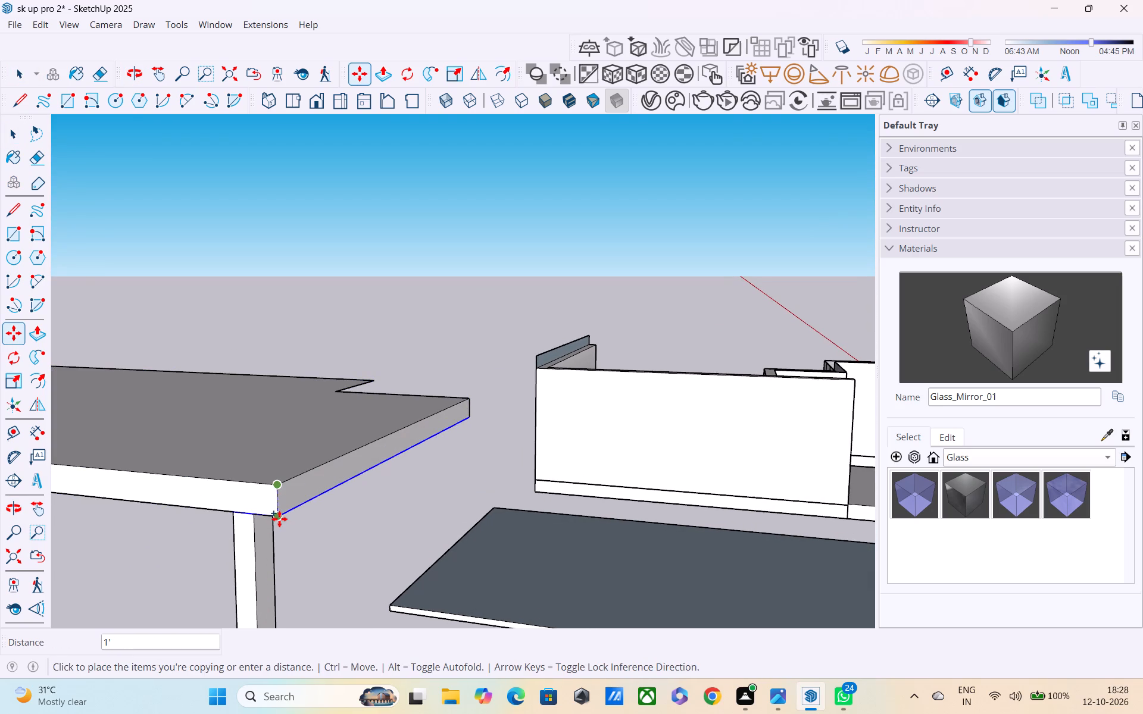
{"action": "left_click", "coordinate": [279, 519]}
Examine the slab's underside and its open sides around the copied face, and clear the selection.
{"action": "middle_click_drag", "start_coordinate": [280, 519], "coordinate": [424, 387]}
{"action": "scroll", "coordinate": [424, 389], "scroll_direction": "up", "scroll_amount": 1}
{"action": "scroll", "coordinate": [424, 390], "scroll_direction": "down", "scroll_amount": 3}
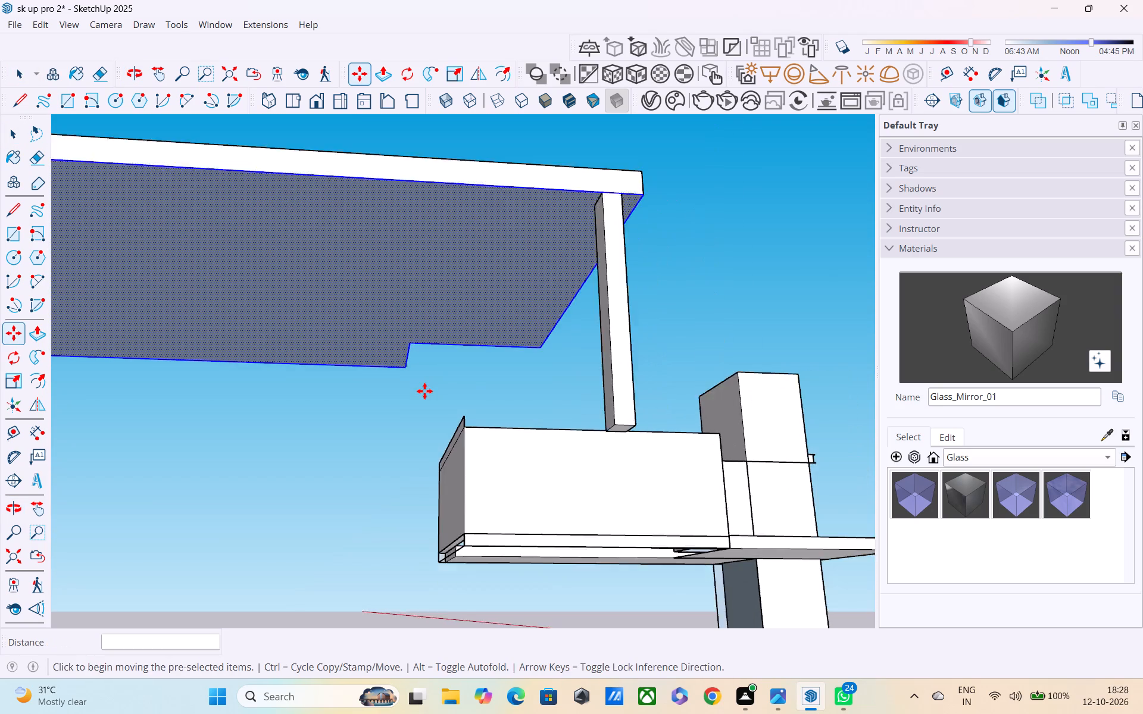
{"action": "scroll", "coordinate": [424, 391], "scroll_direction": "down", "scroll_amount": 1}
{"action": "middle_click_drag", "start_coordinate": [489, 364], "coordinate": [237, 381]}
{"action": "scroll", "coordinate": [251, 328], "scroll_direction": "up", "scroll_amount": 2}
{"action": "middle_click_drag", "start_coordinate": [239, 356], "coordinate": [245, 272]}
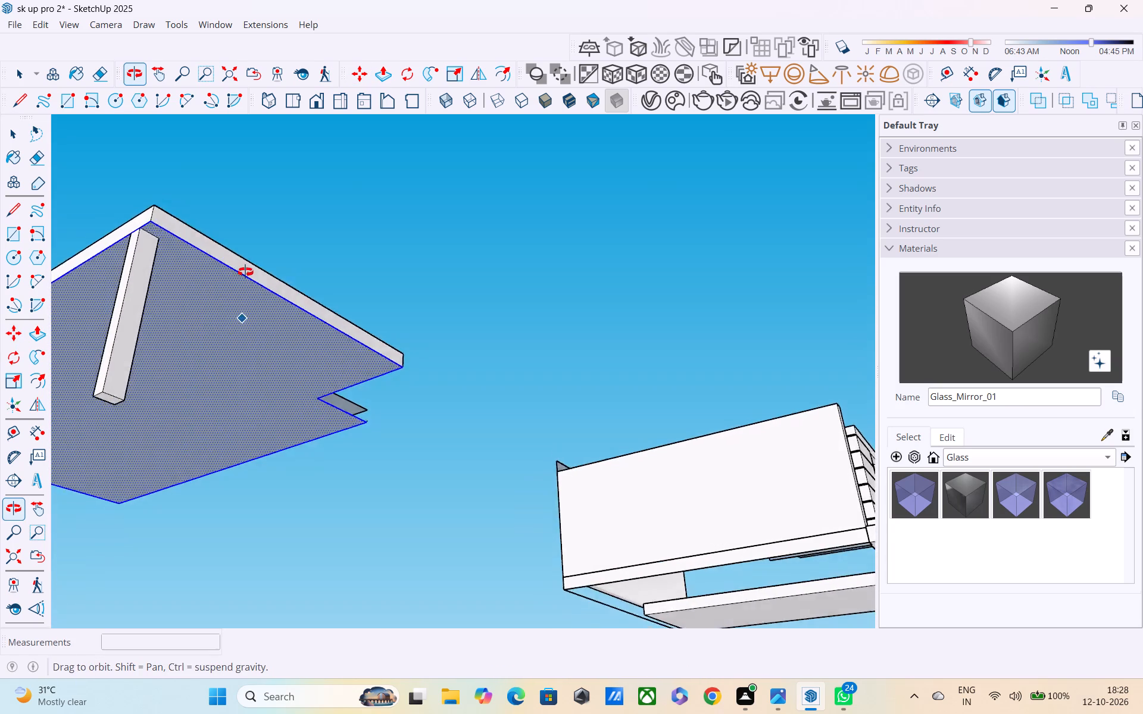
{"action": "middle_click_drag", "start_coordinate": [245, 272], "coordinate": [351, 235]}
{"action": "scroll", "coordinate": [351, 276], "scroll_direction": "down", "scroll_amount": 4}
{"action": "middle_click_drag", "start_coordinate": [319, 333], "coordinate": [573, 424]}
{"action": "scroll", "coordinate": [550, 418], "scroll_direction": "down", "scroll_amount": 5}
{"action": "middle_click_drag", "start_coordinate": [337, 405], "coordinate": [585, 506]}
{"action": "middle_click_drag", "start_coordinate": [544, 459], "coordinate": [632, 511]}
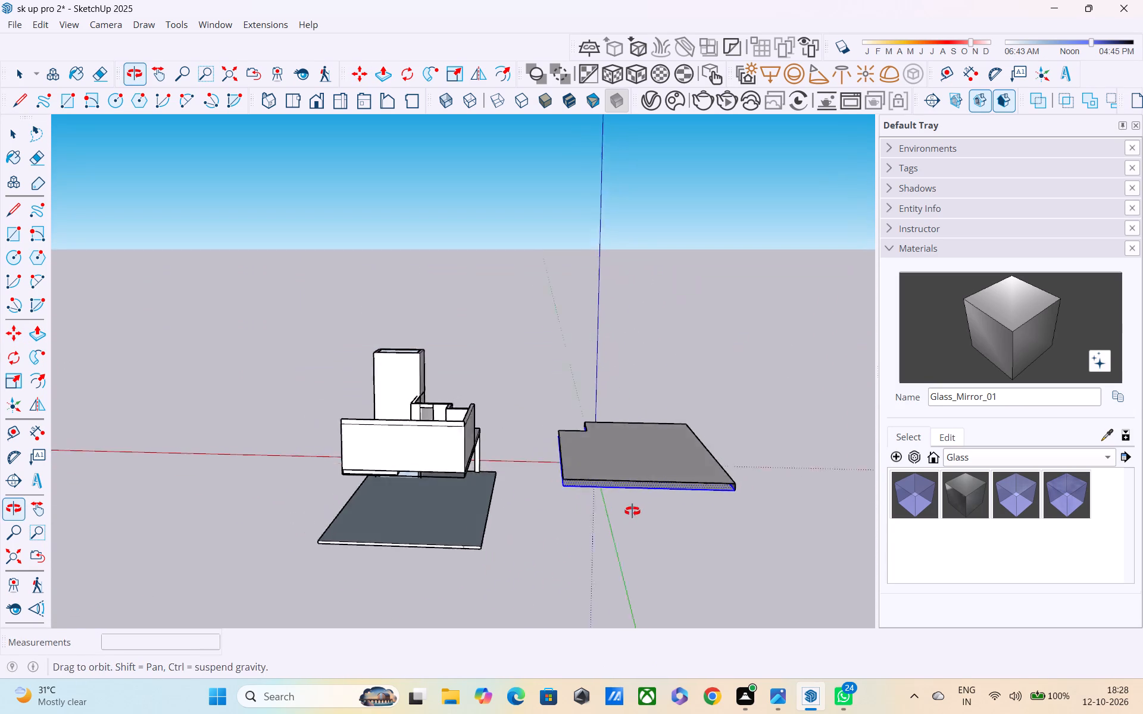
{"action": "middle_click_drag", "start_coordinate": [632, 511], "coordinate": [636, 506]}
{"action": "scroll", "coordinate": [614, 469], "scroll_direction": "up", "scroll_amount": 4}
{"action": "key", "text": "space"}
{"action": "scroll", "coordinate": [542, 449], "scroll_direction": "up", "scroll_amount": 2}
{"action": "middle_click_drag", "start_coordinate": [542, 449], "coordinate": [530, 366]}
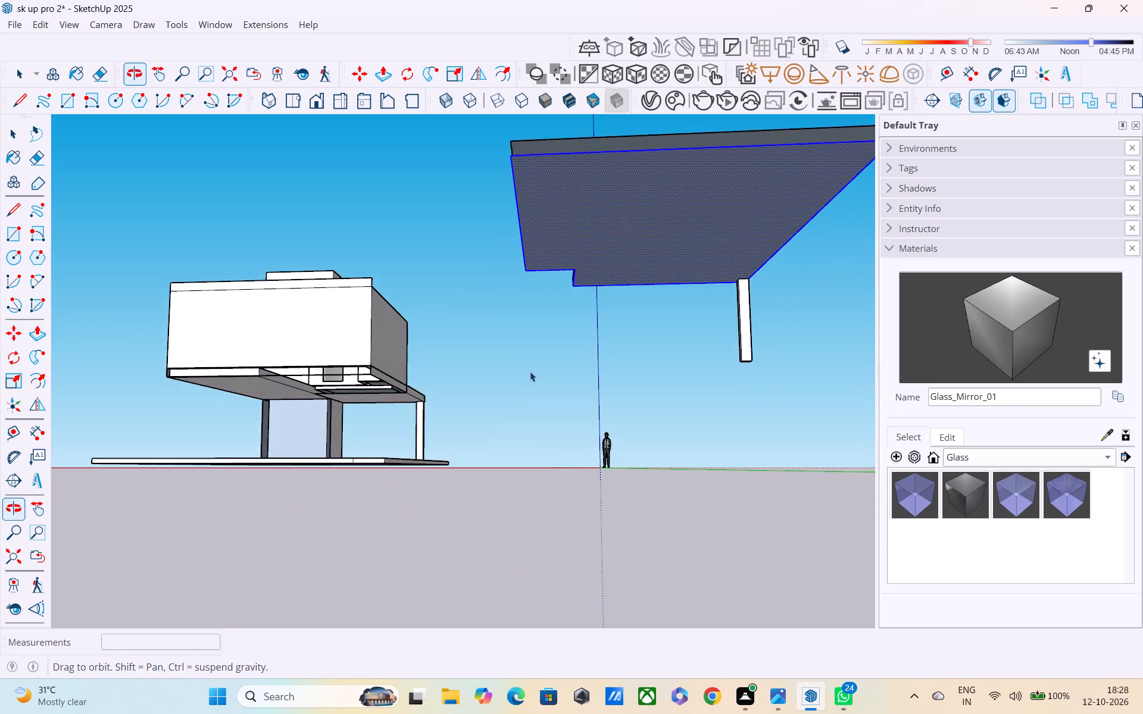
{"action": "middle_click_drag", "start_coordinate": [532, 403], "coordinate": [538, 467]}
{"action": "key", "text": "space"}
{"action": "left_click", "coordinate": [509, 393]}
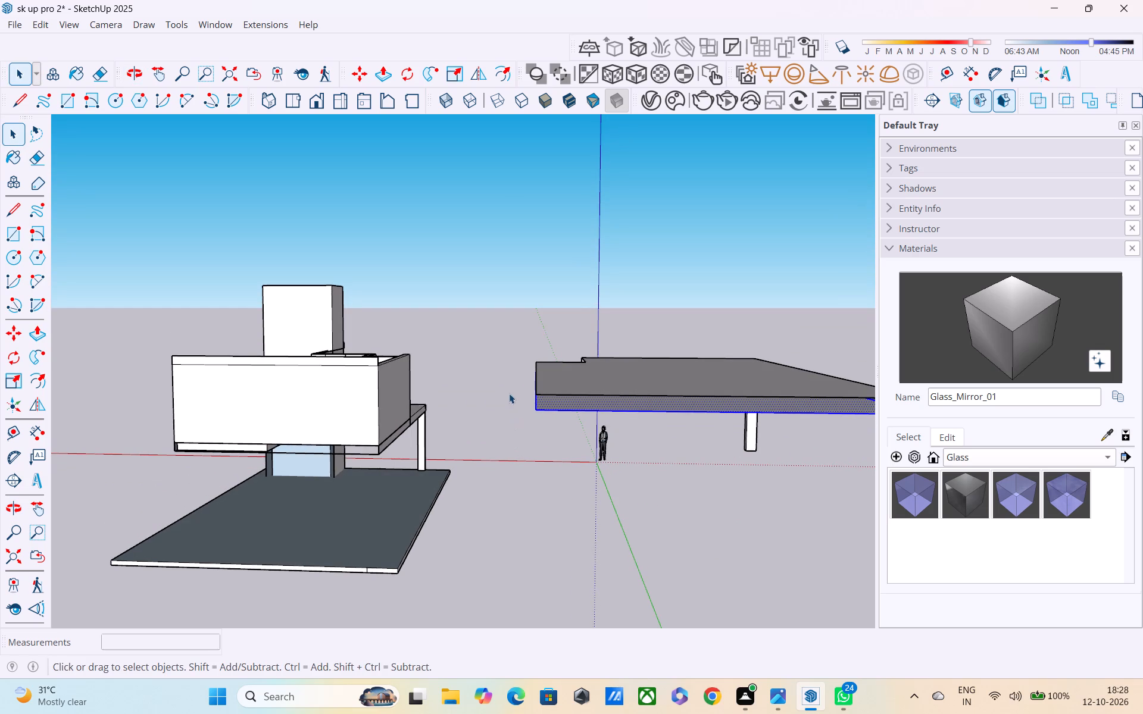
Draw a 24' by 1' rectangle closing the slab's open end between the upper and lower faces.
{"action": "key", "text": "r"}
{"action": "scroll", "coordinate": [545, 404], "scroll_direction": "up", "scroll_amount": 1}
{"action": "middle_click_drag", "start_coordinate": [545, 403], "coordinate": [542, 373]}
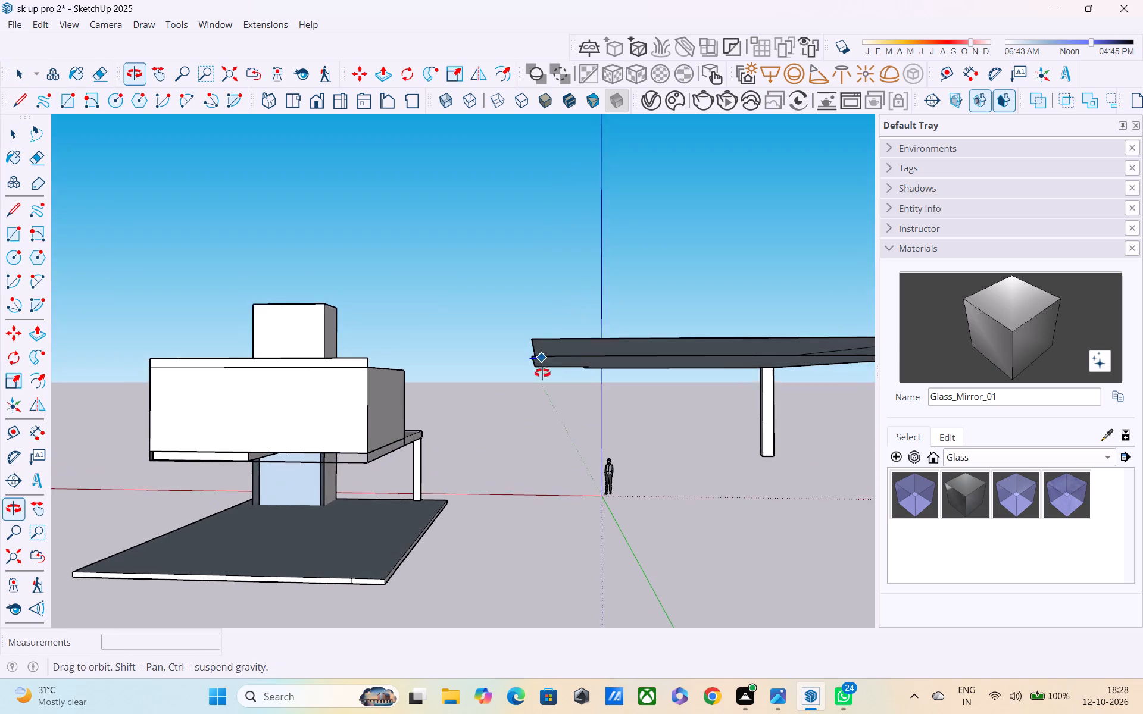
{"action": "middle_click_drag", "start_coordinate": [542, 373], "coordinate": [541, 368]}
{"action": "left_click", "coordinate": [527, 333]}
{"action": "scroll", "coordinate": [707, 360], "scroll_direction": "down", "scroll_amount": 1}
{"action": "middle_click_drag", "start_coordinate": [705, 359], "coordinate": [697, 364]}
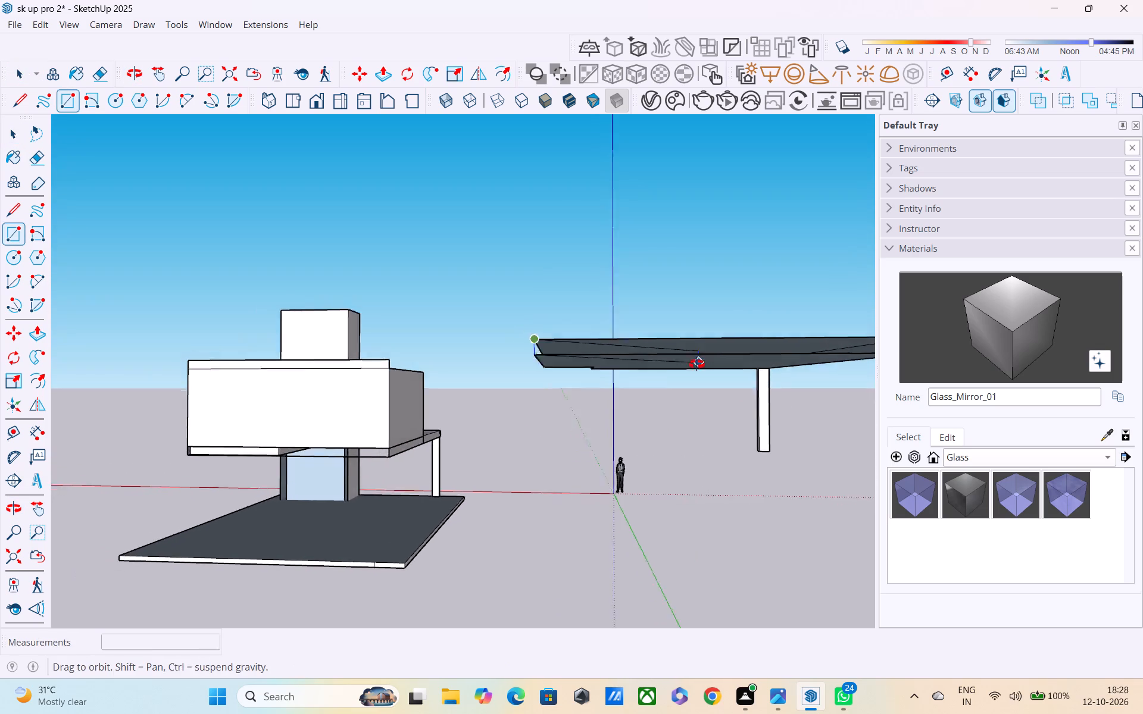
{"action": "middle_click_drag", "start_coordinate": [697, 364], "coordinate": [507, 398]}
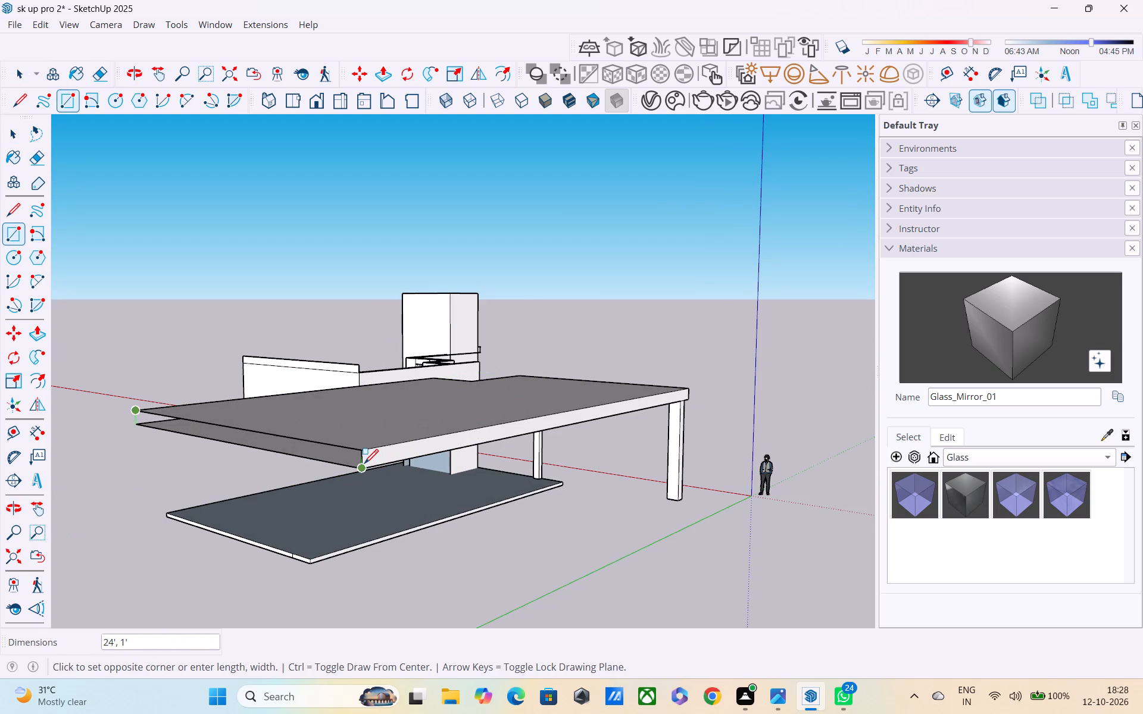
{"action": "left_click", "coordinate": [363, 464]}
Draw a rectangle 1' by about 31' 10" closing the slab's long open side, from the notch corner to the far corner.
{"action": "middle_click_drag", "start_coordinate": [310, 467], "coordinate": [851, 450]}
{"action": "scroll", "coordinate": [816, 416], "scroll_direction": "down", "scroll_amount": 3}
{"action": "middle_click_drag", "start_coordinate": [753, 389], "coordinate": [648, 429]}
{"action": "middle_click_drag", "start_coordinate": [608, 473], "coordinate": [196, 480], "text": "shift"}
{"action": "scroll", "coordinate": [213, 445], "scroll_direction": "down", "scroll_amount": 3}
{"action": "middle_click_drag", "start_coordinate": [274, 436], "coordinate": [317, 435]}
{"action": "middle_click_drag", "start_coordinate": [317, 435], "coordinate": [532, 434]}
{"action": "scroll", "coordinate": [532, 434], "scroll_direction": "up", "scroll_amount": 3}
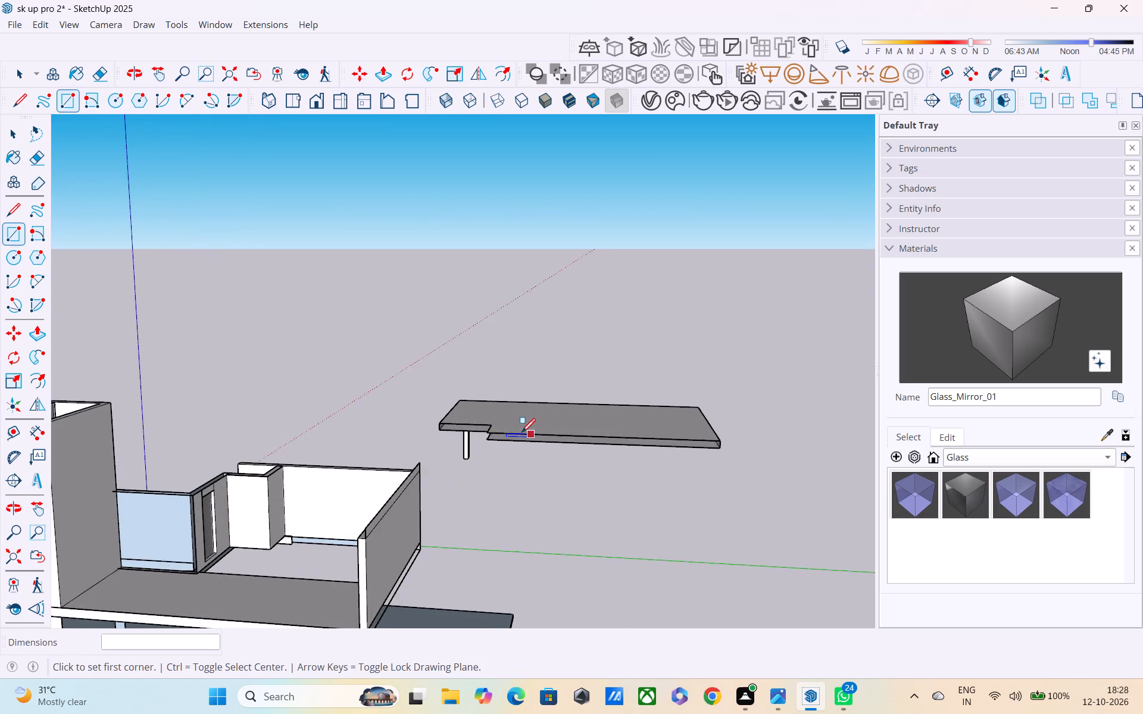
{"action": "scroll", "coordinate": [473, 436], "scroll_direction": "up", "scroll_amount": 8}
{"action": "left_click", "coordinate": [485, 430]}
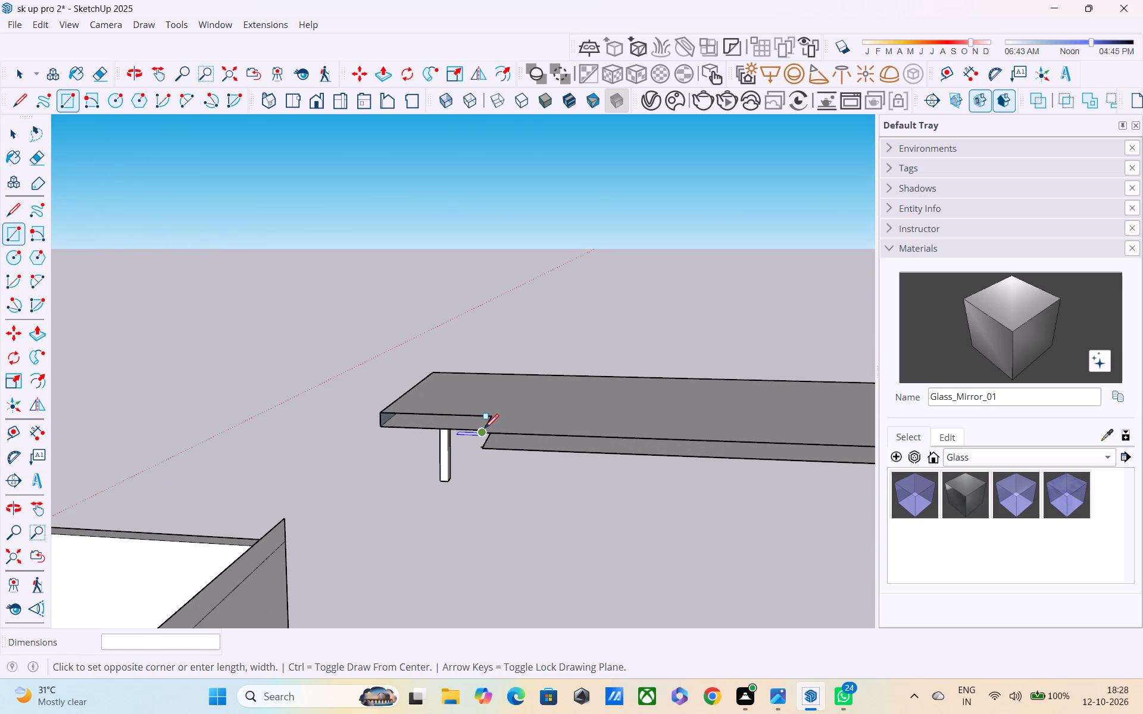
{"action": "scroll", "coordinate": [611, 456], "scroll_direction": "down", "scroll_amount": 3}
{"action": "middle_click_drag", "start_coordinate": [724, 462], "coordinate": [557, 460]}
{"action": "scroll", "coordinate": [557, 460], "scroll_direction": "up", "scroll_amount": 1}
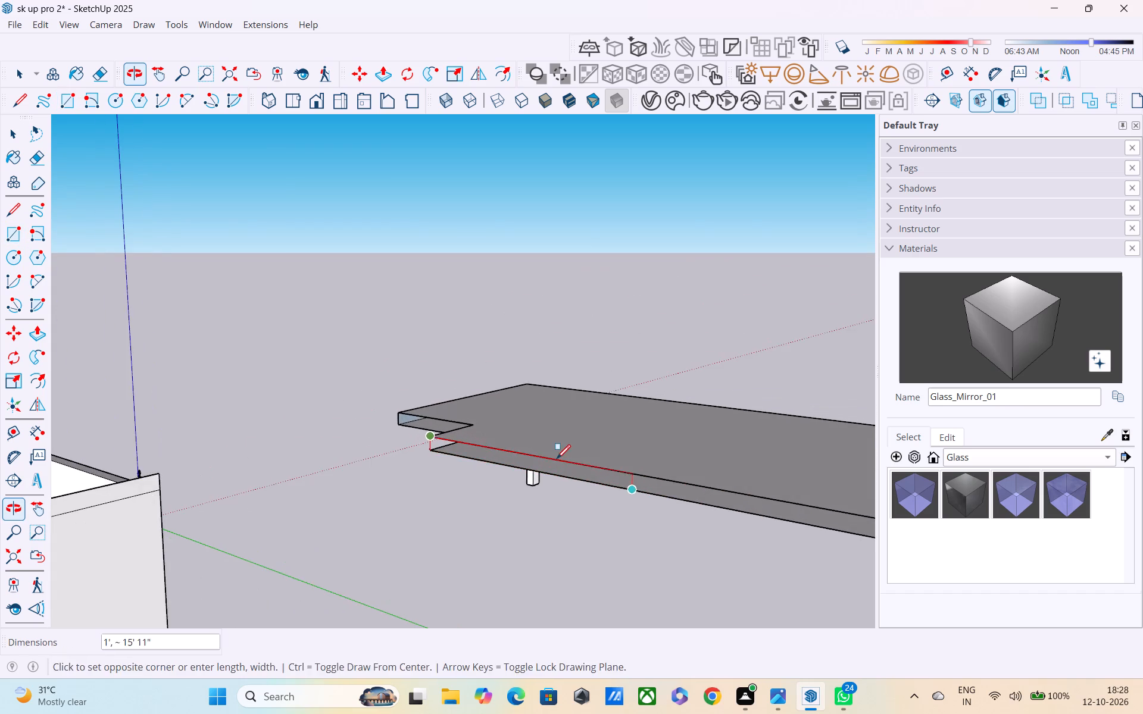
{"action": "middle_click_drag", "start_coordinate": [556, 461], "coordinate": [368, 432], "text": "shift"}
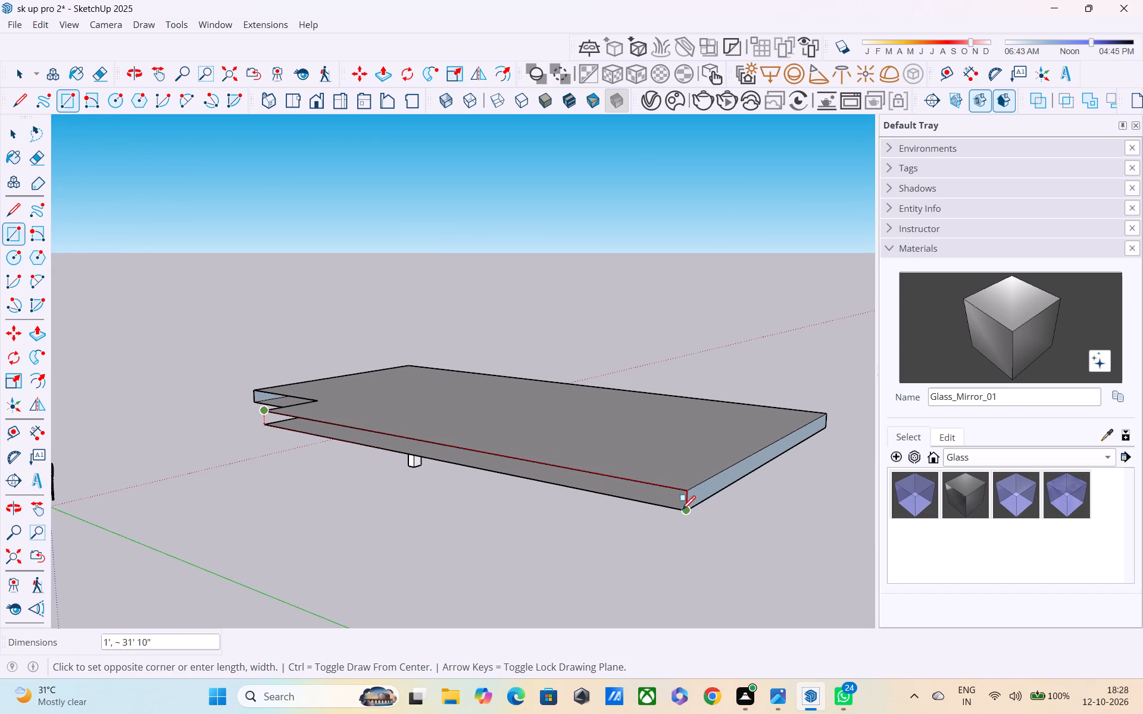
{"action": "left_click", "coordinate": [682, 511]}
Draw a rectangle along the slab's side beside the notch, from the outer upper corner to the notch's inner corner.
{"action": "middle_click_drag", "start_coordinate": [528, 496], "coordinate": [768, 486]}
{"action": "scroll", "coordinate": [653, 437], "scroll_direction": "up", "scroll_amount": 2}
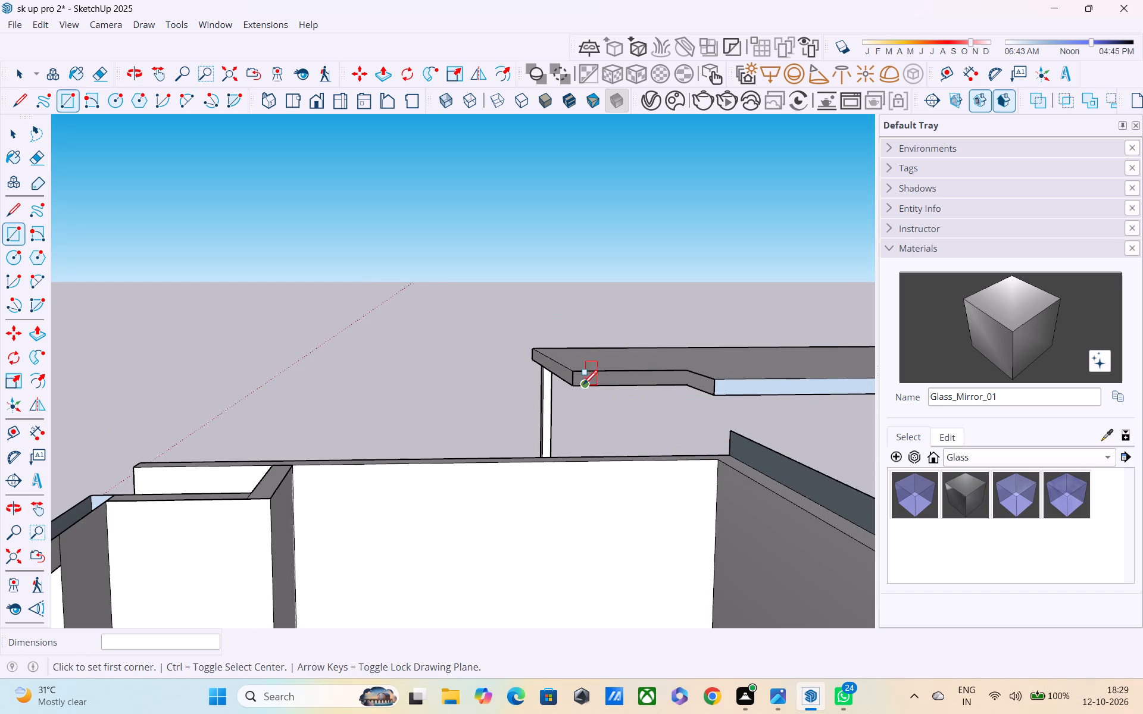
{"action": "left_click", "coordinate": [576, 375]}
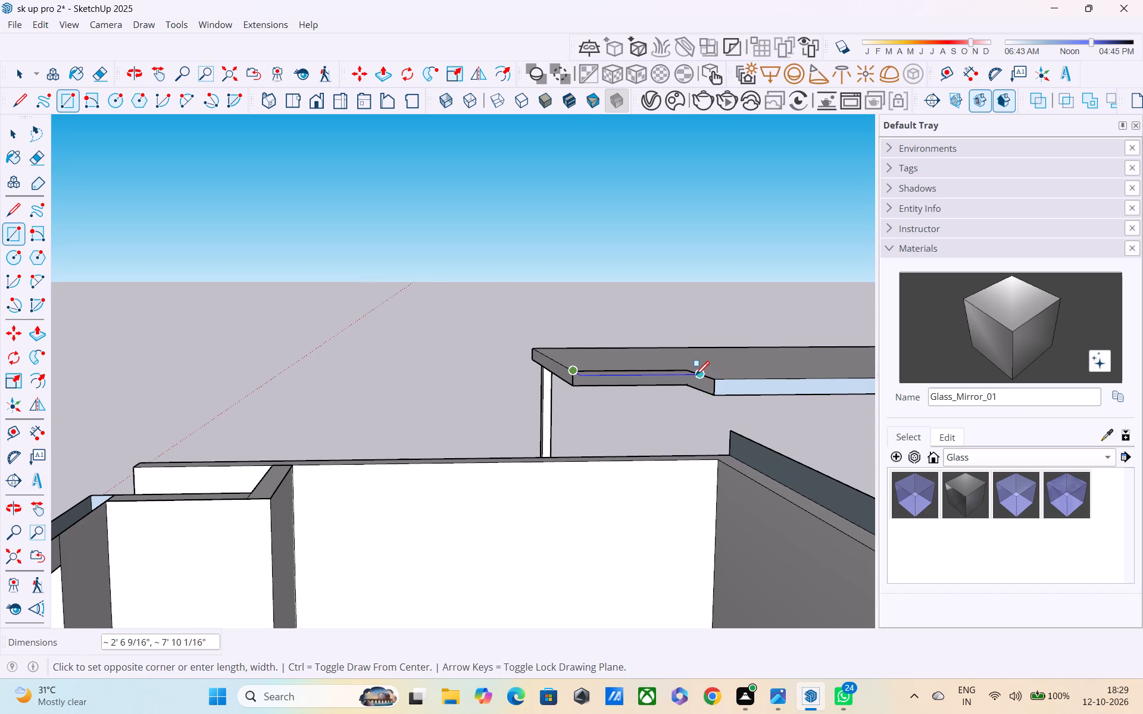
{"action": "left_click", "coordinate": [691, 374]}
Examine the slab's side faces around the notch and along the long edge from above the building.
{"action": "middle_click_drag", "start_coordinate": [689, 398], "coordinate": [842, 415]}
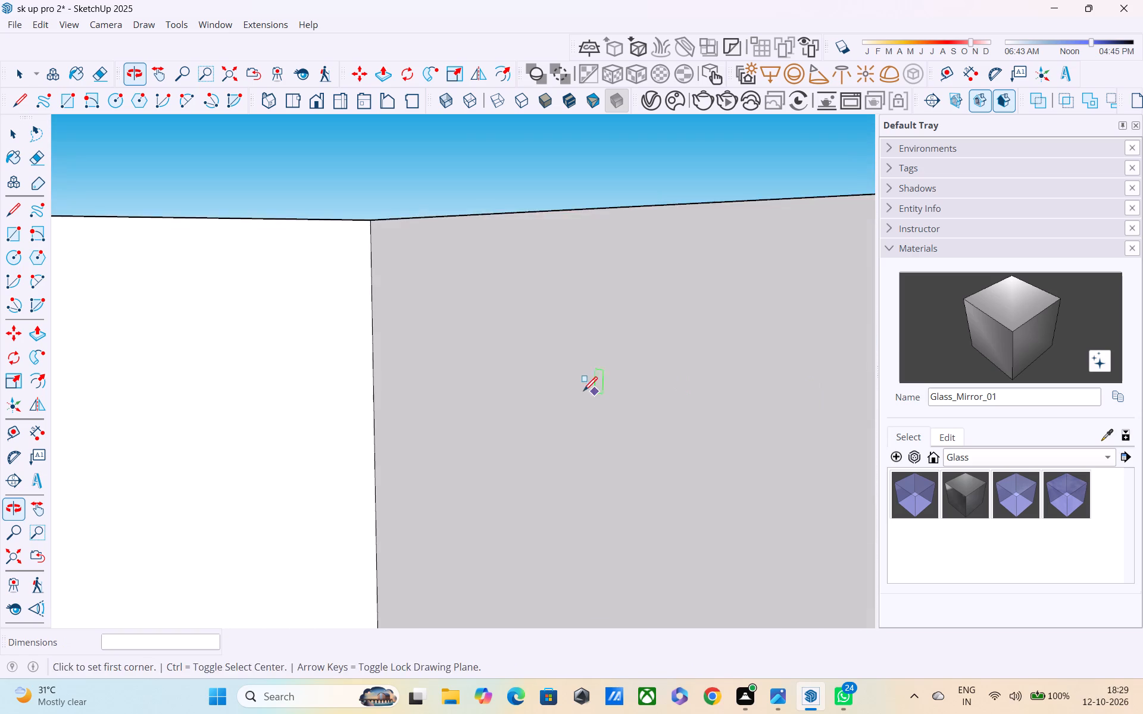
{"action": "middle_click_drag", "start_coordinate": [582, 392], "coordinate": [641, 520]}
{"action": "scroll", "coordinate": [605, 463], "scroll_direction": "down", "scroll_amount": 5}
{"action": "scroll", "coordinate": [479, 356], "scroll_direction": "down", "scroll_amount": 3}
{"action": "scroll", "coordinate": [457, 300], "scroll_direction": "down", "scroll_amount": 2}
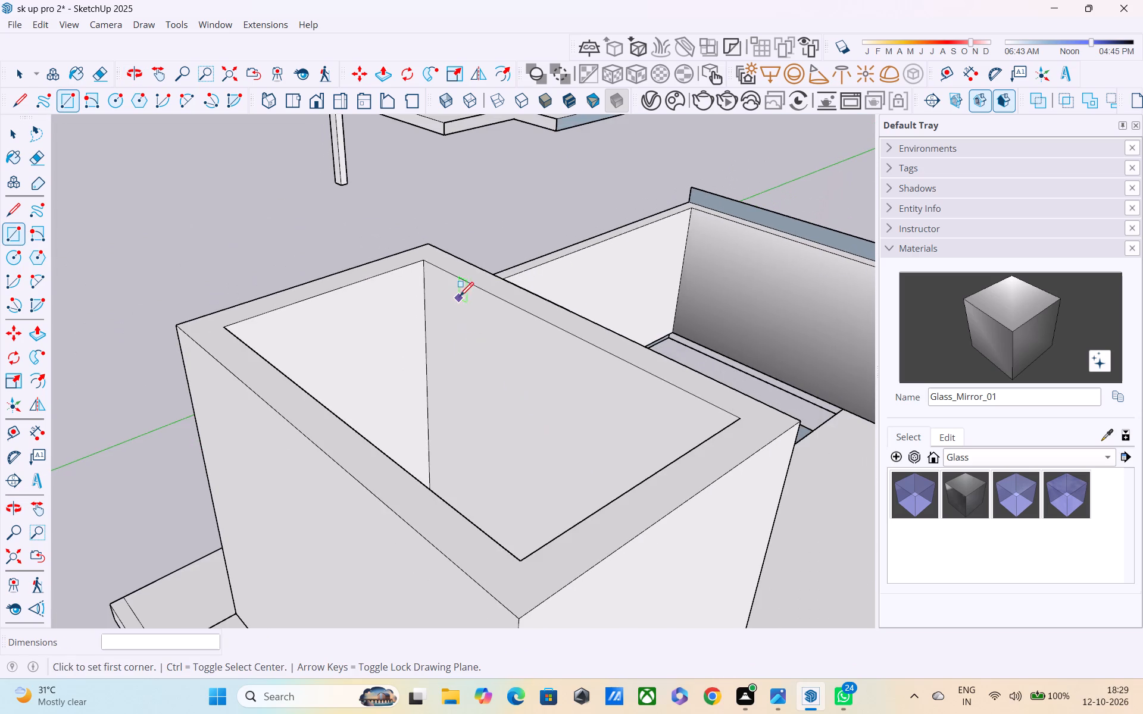
{"action": "middle_click_drag", "start_coordinate": [485, 282], "coordinate": [519, 273]}
{"action": "scroll", "coordinate": [520, 271], "scroll_direction": "down", "scroll_amount": 7}
{"action": "scroll", "coordinate": [524, 170], "scroll_direction": "up", "scroll_amount": 1}
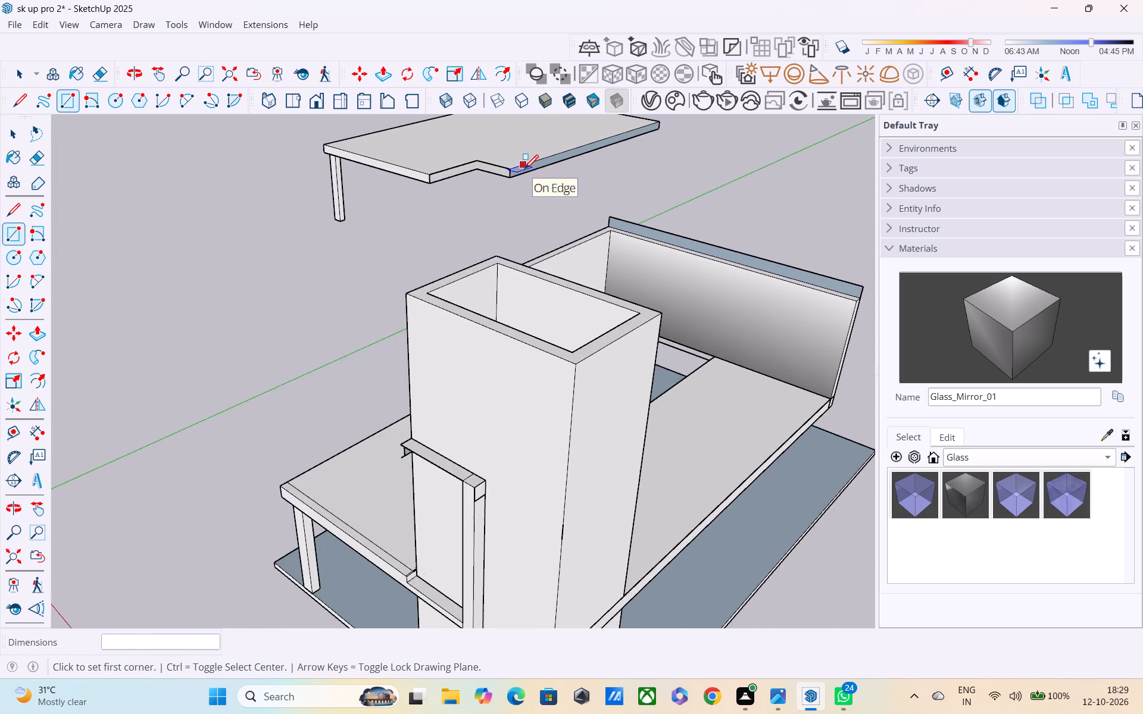
{"action": "scroll", "coordinate": [524, 170], "scroll_direction": "down", "scroll_amount": 1}
{"action": "middle_click_drag", "start_coordinate": [524, 170], "coordinate": [395, 197]}
{"action": "middle_click_drag", "start_coordinate": [695, 183], "coordinate": [488, 179]}
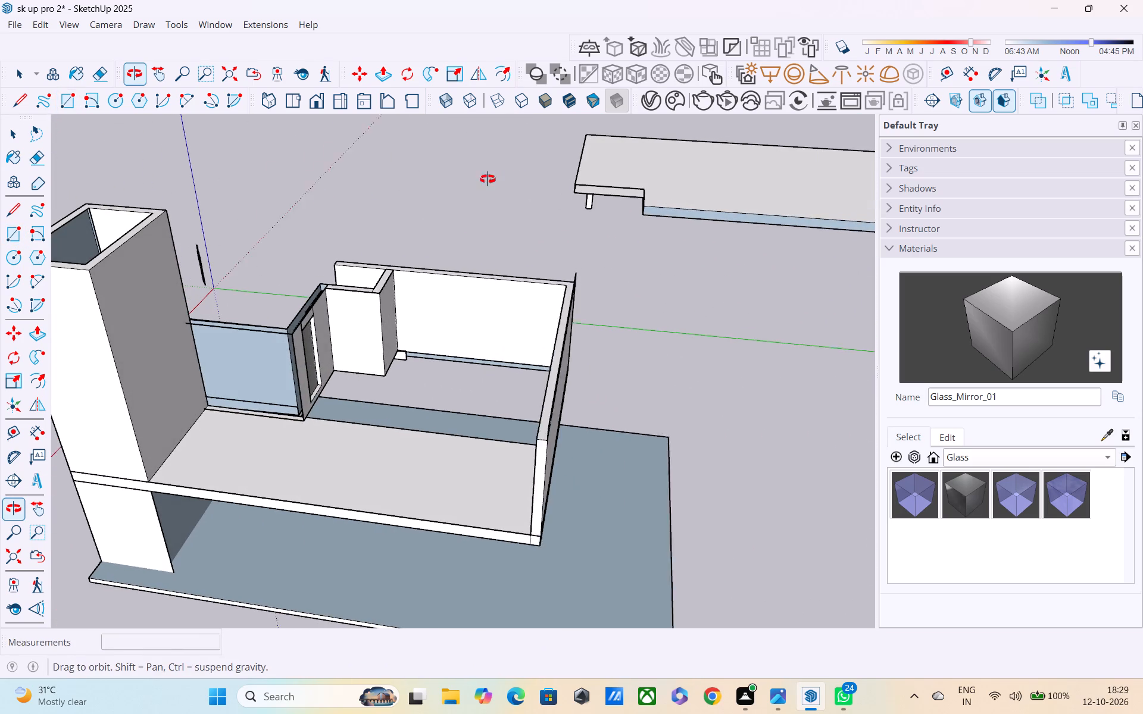
{"action": "middle_click_drag", "start_coordinate": [488, 179], "coordinate": [486, 179]}
Reverse the roof slab's long side face that runs from the notch corner.
{"action": "key", "text": "space"}
{"action": "left_click", "coordinate": [665, 214]}
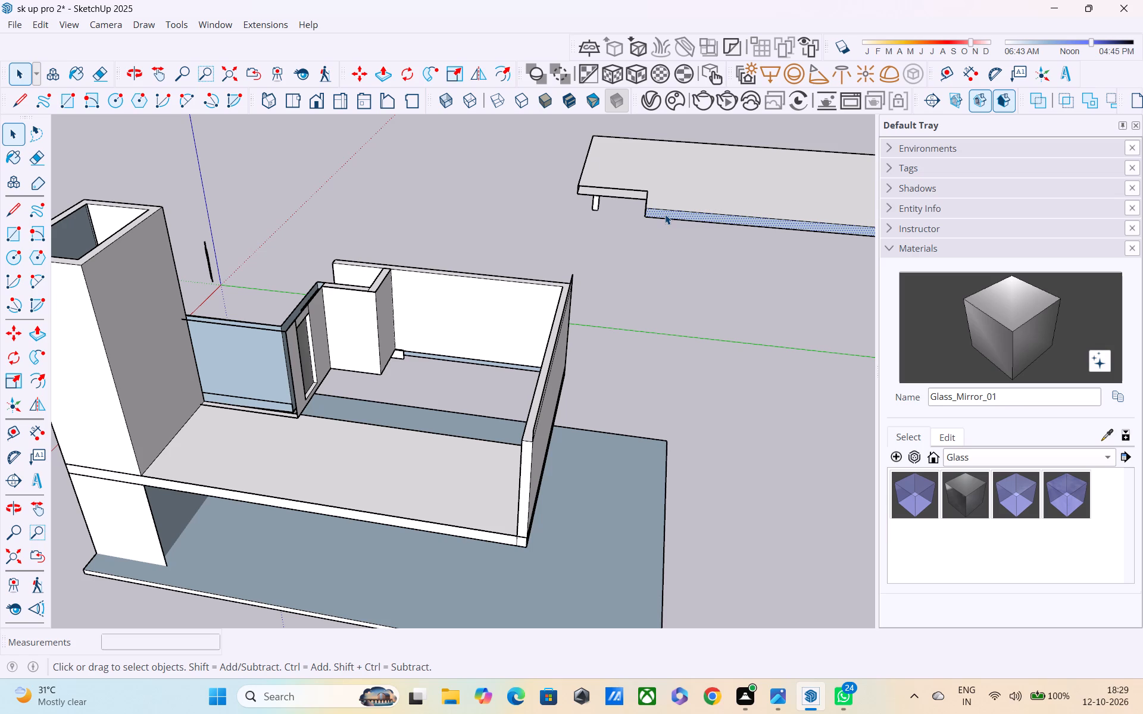
{"action": "right_click", "coordinate": [705, 243]}
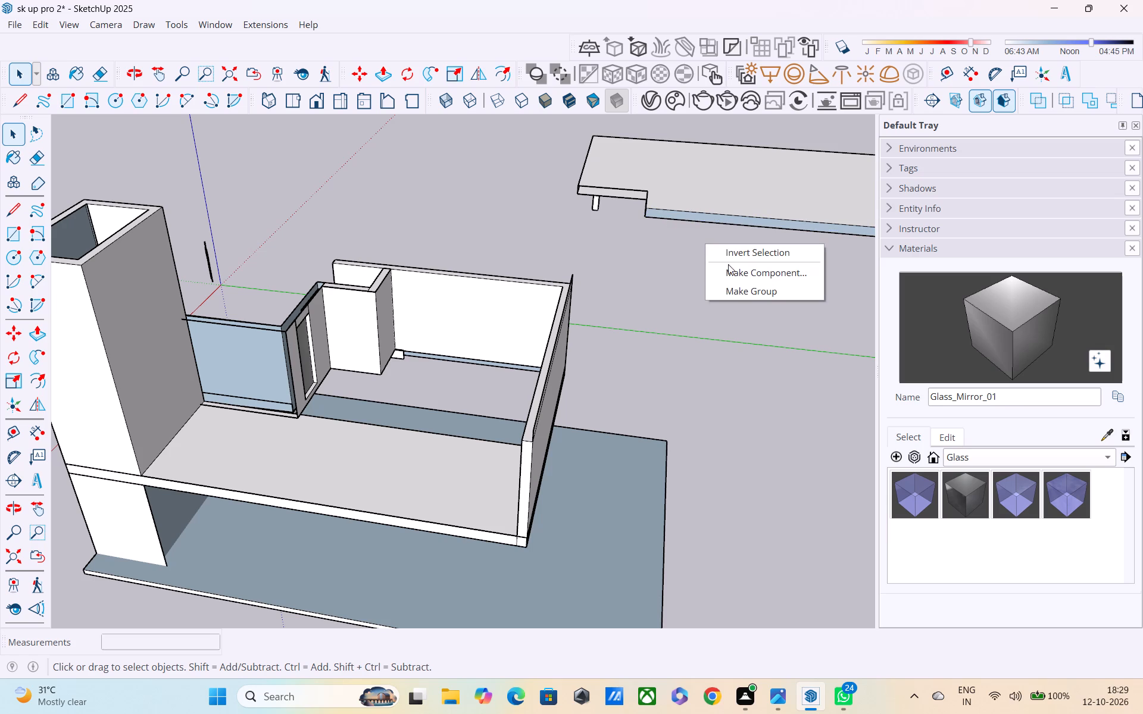
{"action": "left_click", "coordinate": [571, 250]}
{"action": "left_click", "coordinate": [660, 210]}
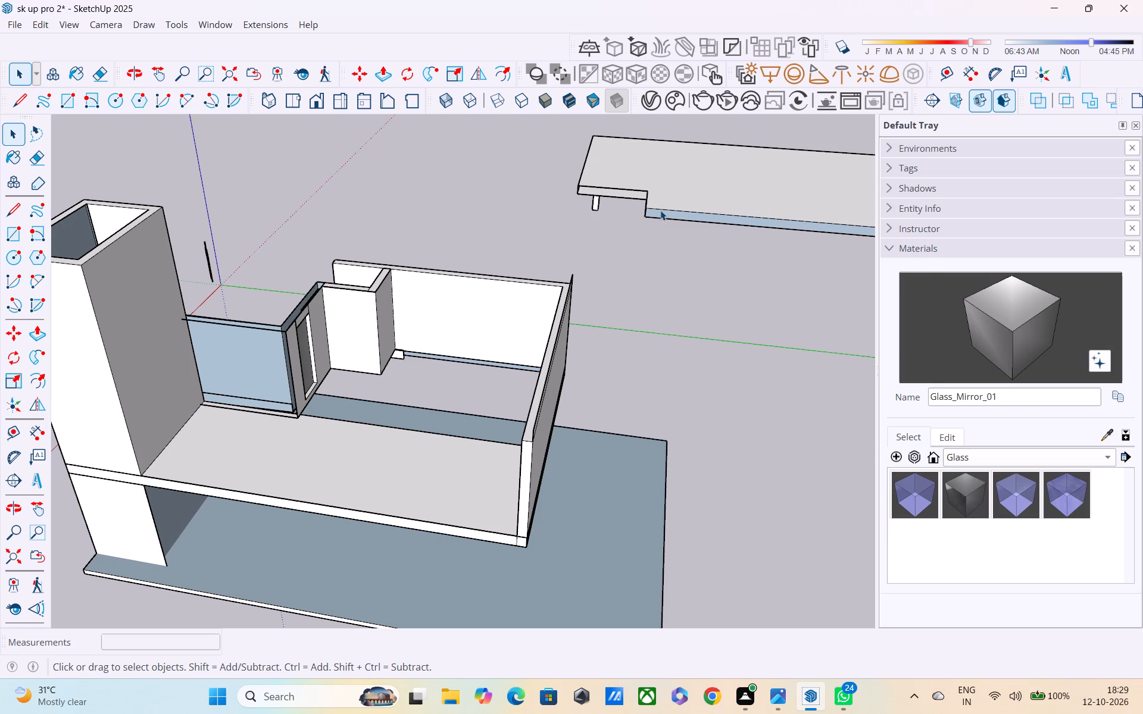
{"action": "right_click", "coordinate": [660, 210]}
{"action": "left_click", "coordinate": [649, 226]}
{"action": "double_click", "coordinate": [658, 212]}
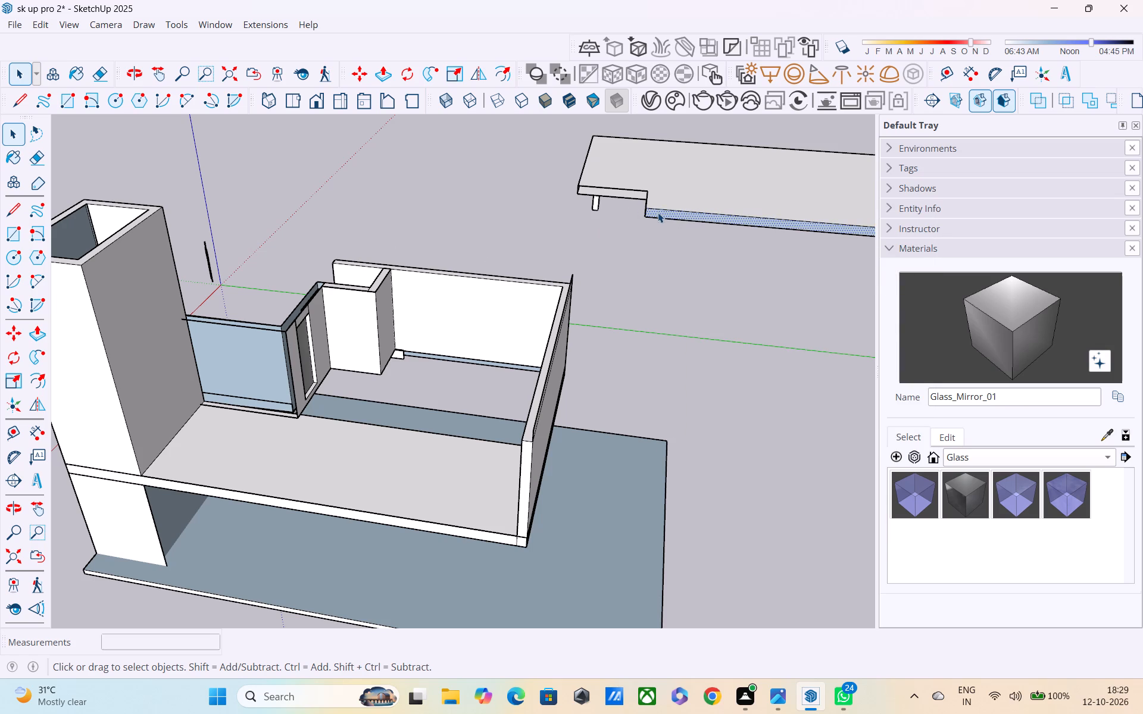
{"action": "right_click", "coordinate": [658, 212]}
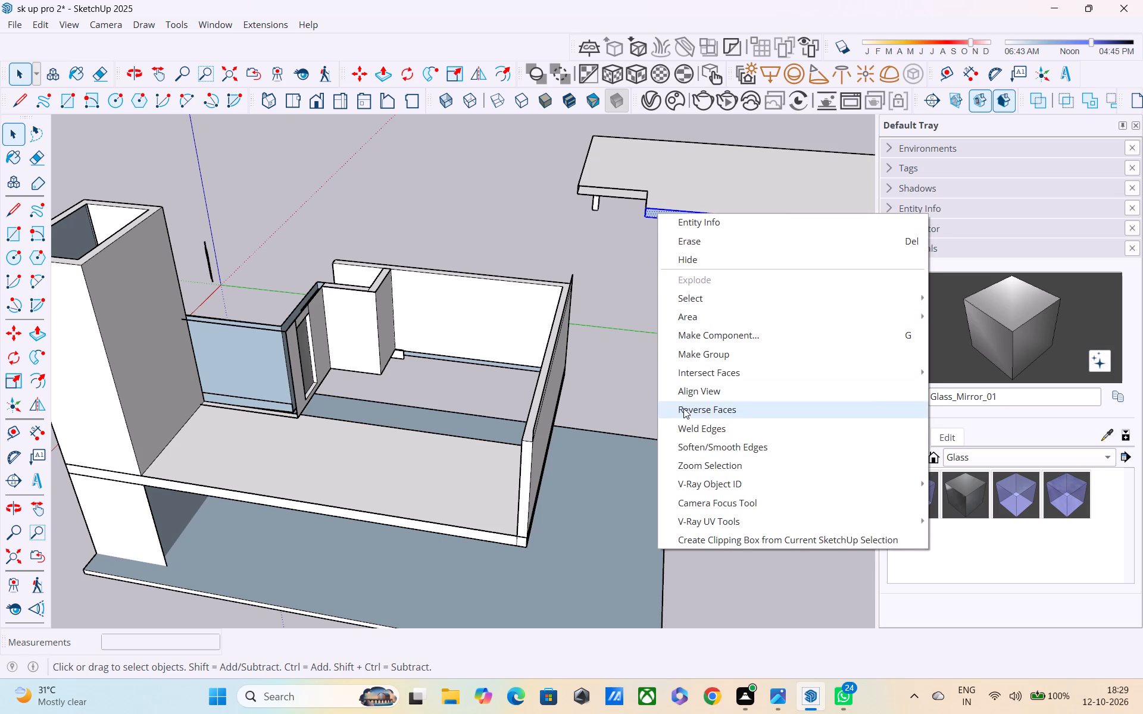
{"action": "left_click", "coordinate": [683, 408]}
{"action": "middle_click_drag", "start_coordinate": [636, 322], "coordinate": [479, 270]}
{"action": "left_click", "coordinate": [532, 274]}
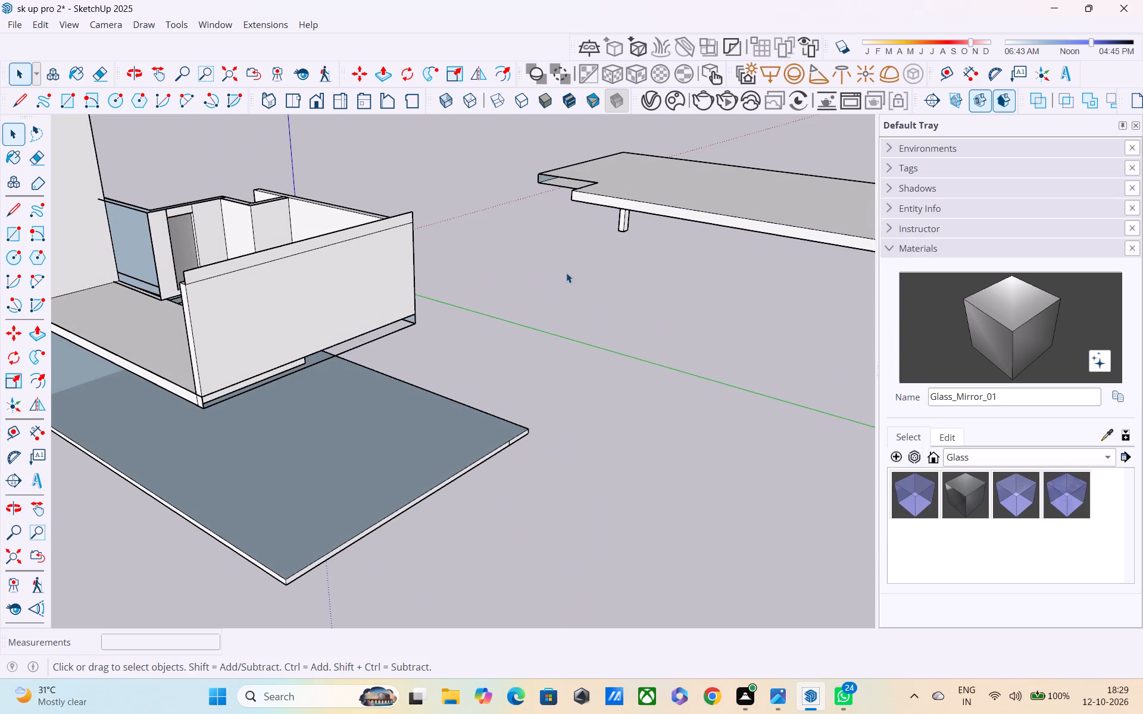
Draw a rectangle about 9' 1 1/2" long between the slab's upper and lower faces, closing the side beside the notch.
{"action": "middle_click_drag", "start_coordinate": [567, 272], "coordinate": [666, 234]}
{"action": "scroll", "coordinate": [661, 163], "scroll_direction": "up", "scroll_amount": 4}
{"action": "middle_click_drag", "start_coordinate": [638, 158], "coordinate": [697, 170]}
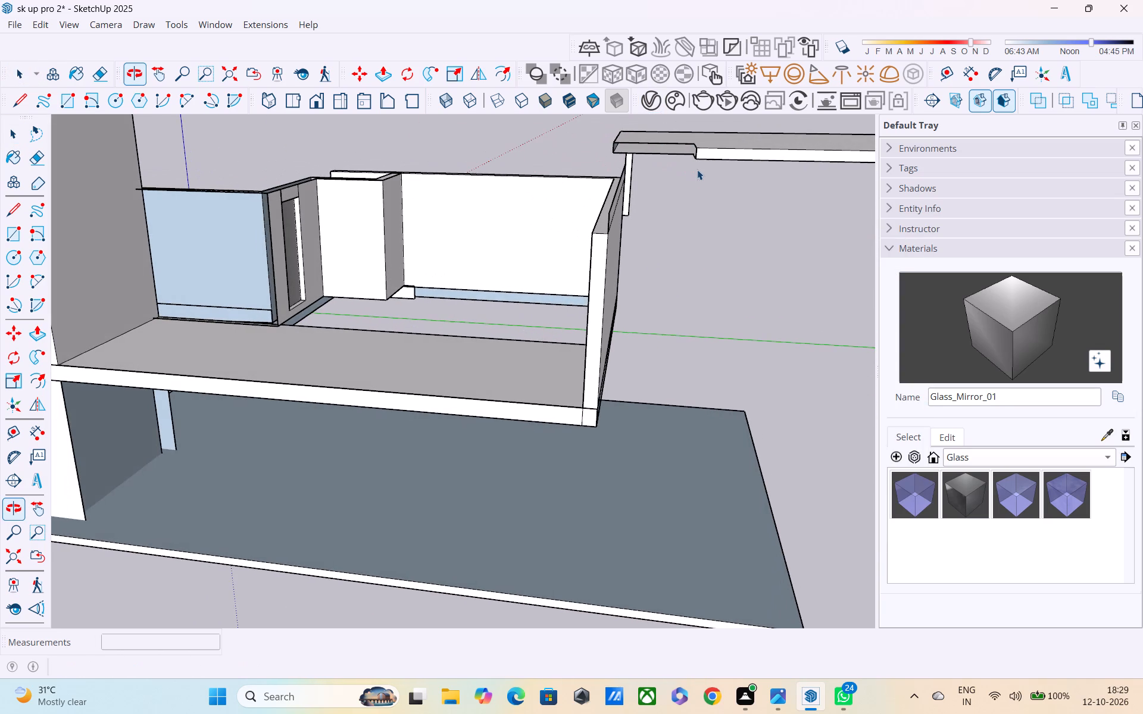
{"action": "key", "text": "r"}
{"action": "scroll", "coordinate": [638, 146], "scroll_direction": "up", "scroll_amount": 1}
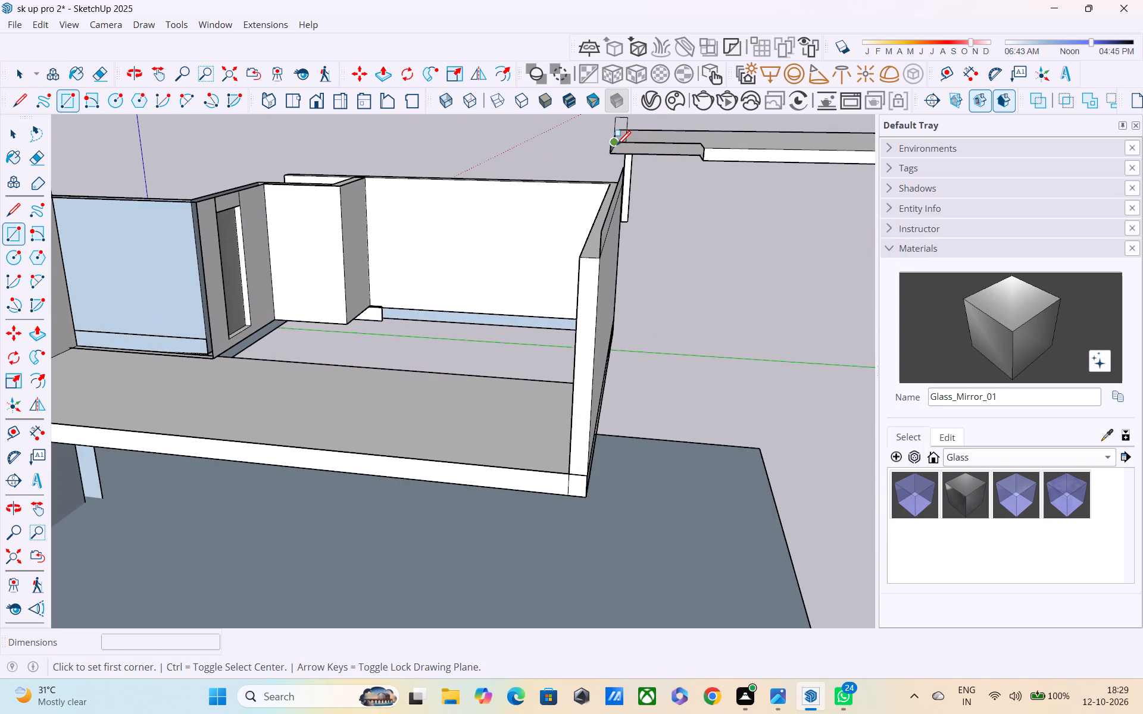
{"action": "left_click", "coordinate": [616, 146]}
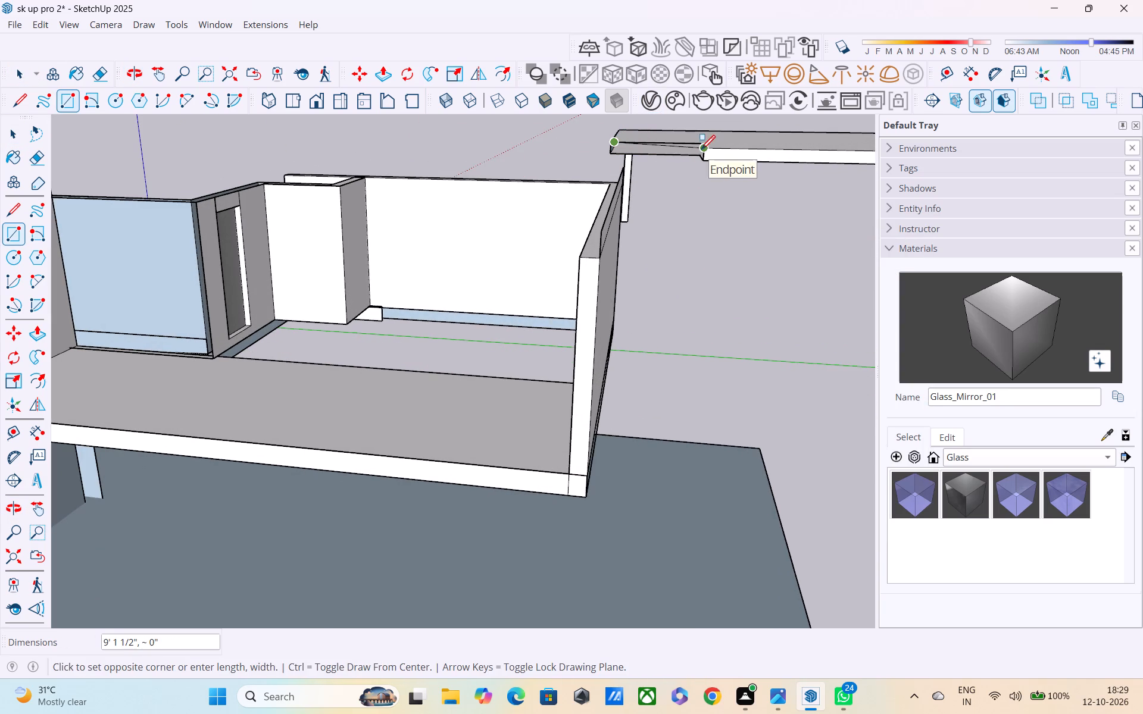
{"action": "left_click", "coordinate": [697, 159]}
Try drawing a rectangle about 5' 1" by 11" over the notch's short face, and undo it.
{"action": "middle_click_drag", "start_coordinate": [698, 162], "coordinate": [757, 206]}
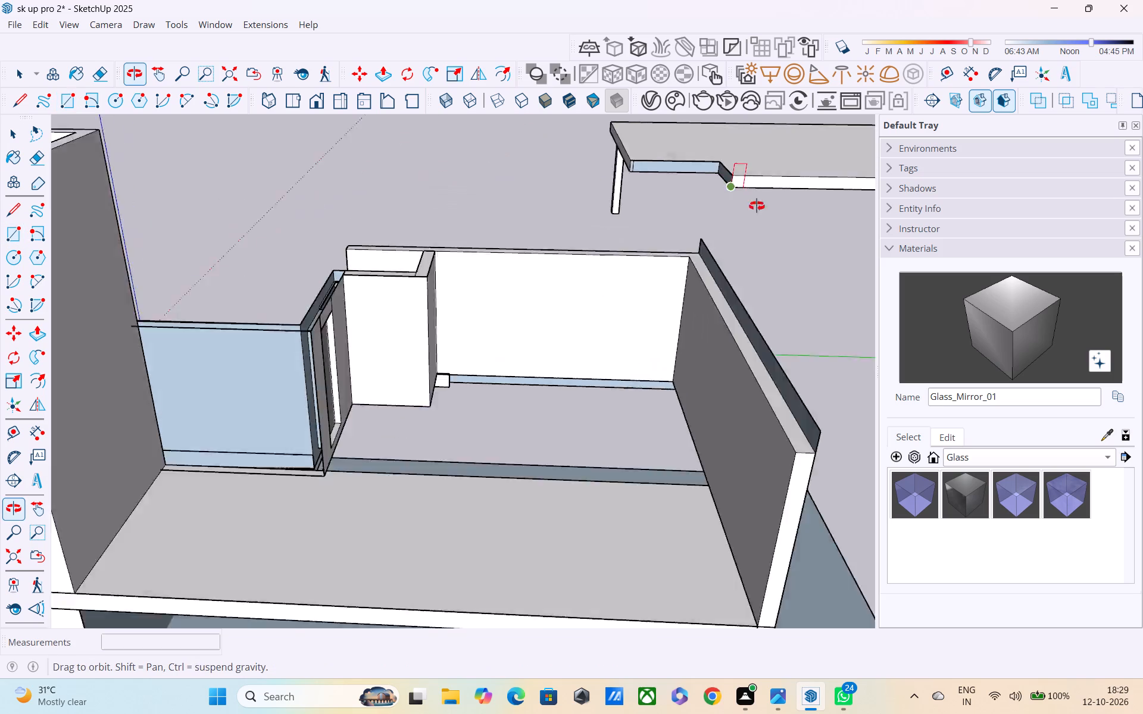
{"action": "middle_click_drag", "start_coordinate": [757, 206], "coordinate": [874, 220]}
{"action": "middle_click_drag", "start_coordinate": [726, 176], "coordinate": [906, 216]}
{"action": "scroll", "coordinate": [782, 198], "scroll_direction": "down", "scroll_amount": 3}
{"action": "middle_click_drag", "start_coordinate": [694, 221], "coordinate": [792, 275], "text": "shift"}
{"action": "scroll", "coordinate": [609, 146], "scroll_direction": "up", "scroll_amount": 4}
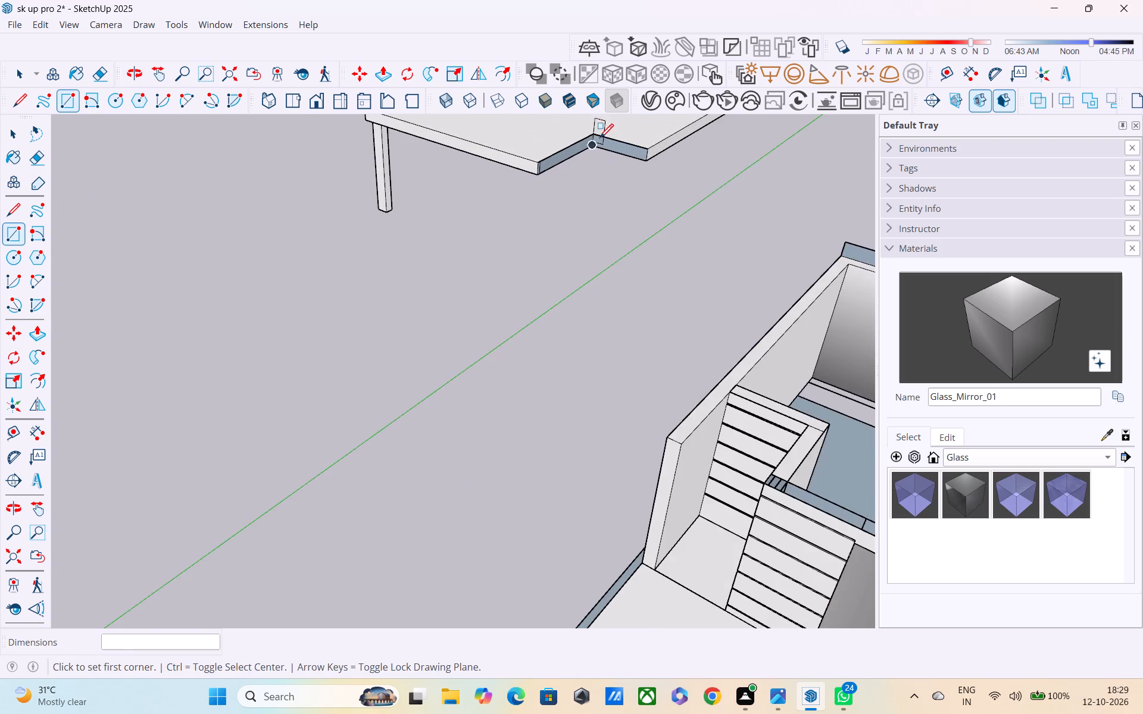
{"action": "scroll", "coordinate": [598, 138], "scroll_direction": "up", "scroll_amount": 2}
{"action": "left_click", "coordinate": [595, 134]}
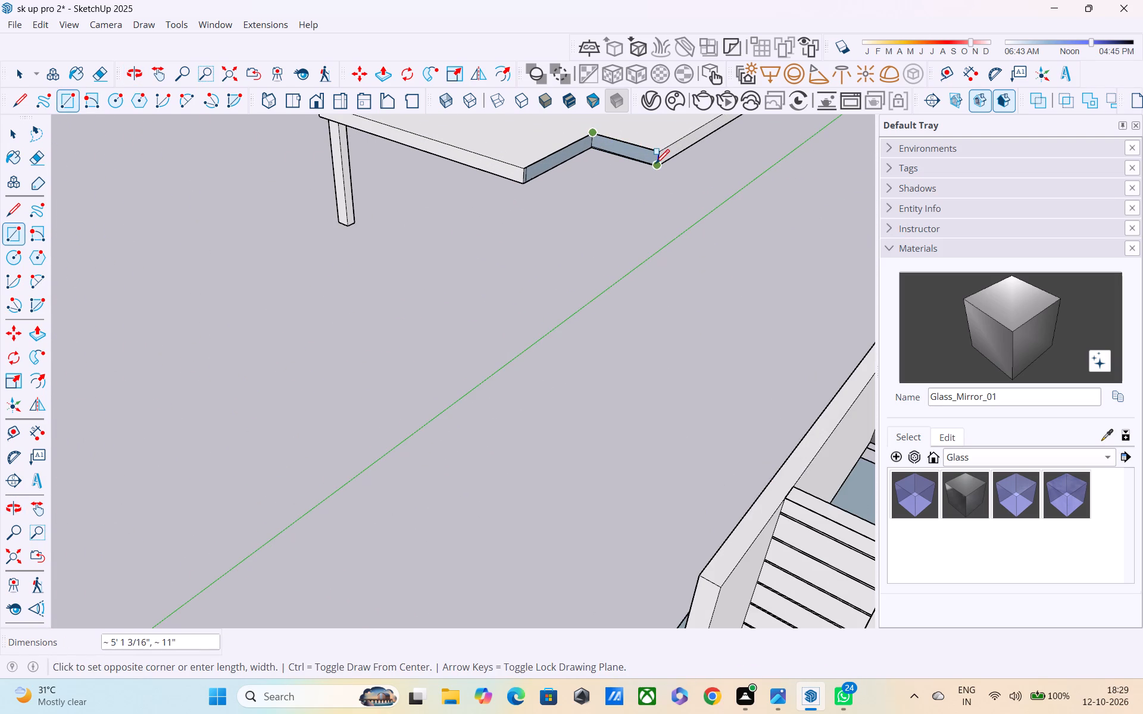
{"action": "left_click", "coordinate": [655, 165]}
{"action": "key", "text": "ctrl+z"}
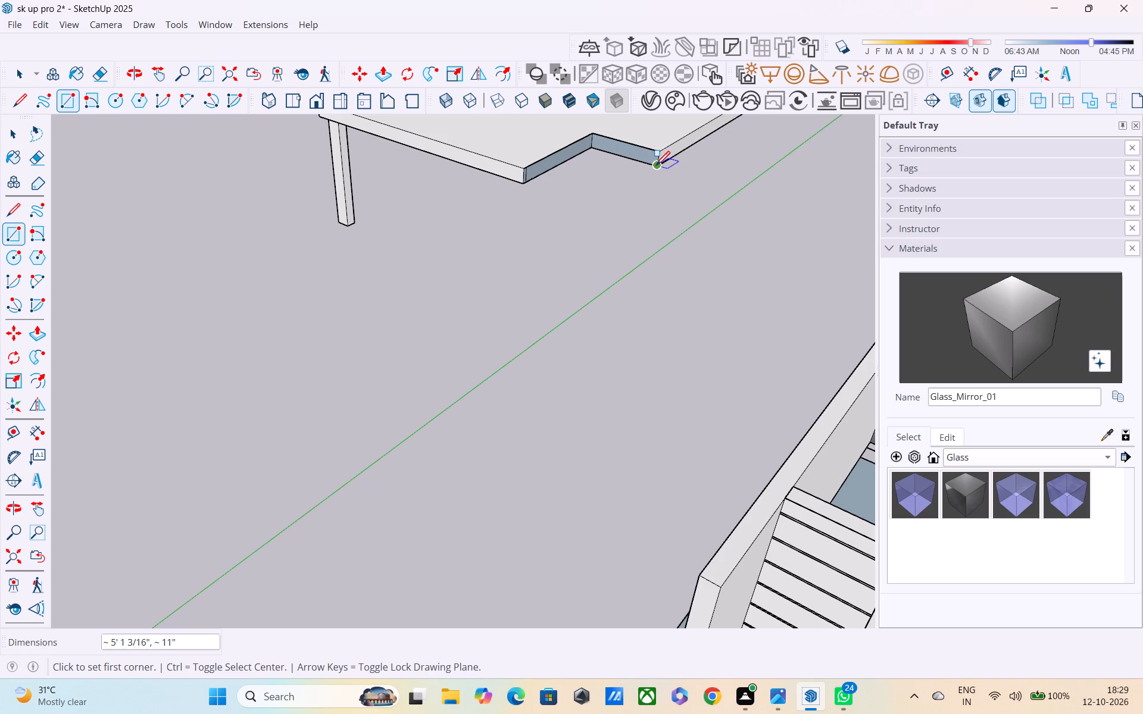
Reverse the notch's short face and the adjoining side face so both front sides point outward.
{"action": "scroll", "coordinate": [644, 167], "scroll_direction": "up", "scroll_amount": 2}
{"action": "key", "text": "space"}
{"action": "left_click", "coordinate": [607, 141]}
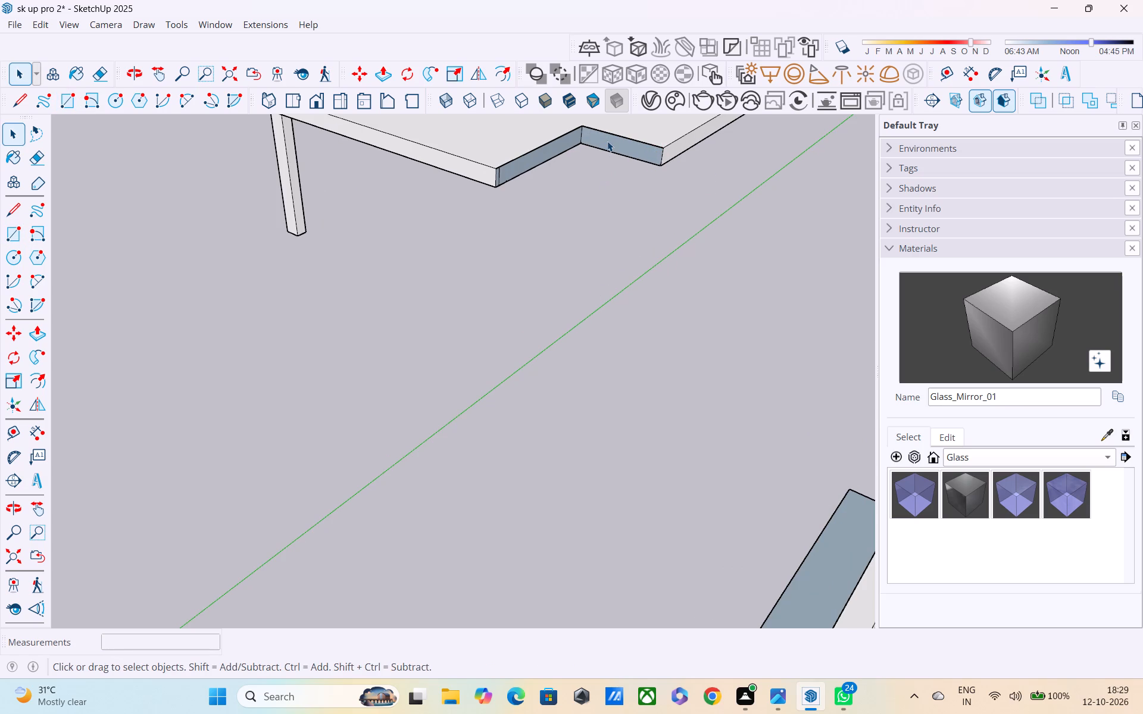
{"action": "right_click", "coordinate": [607, 141]}
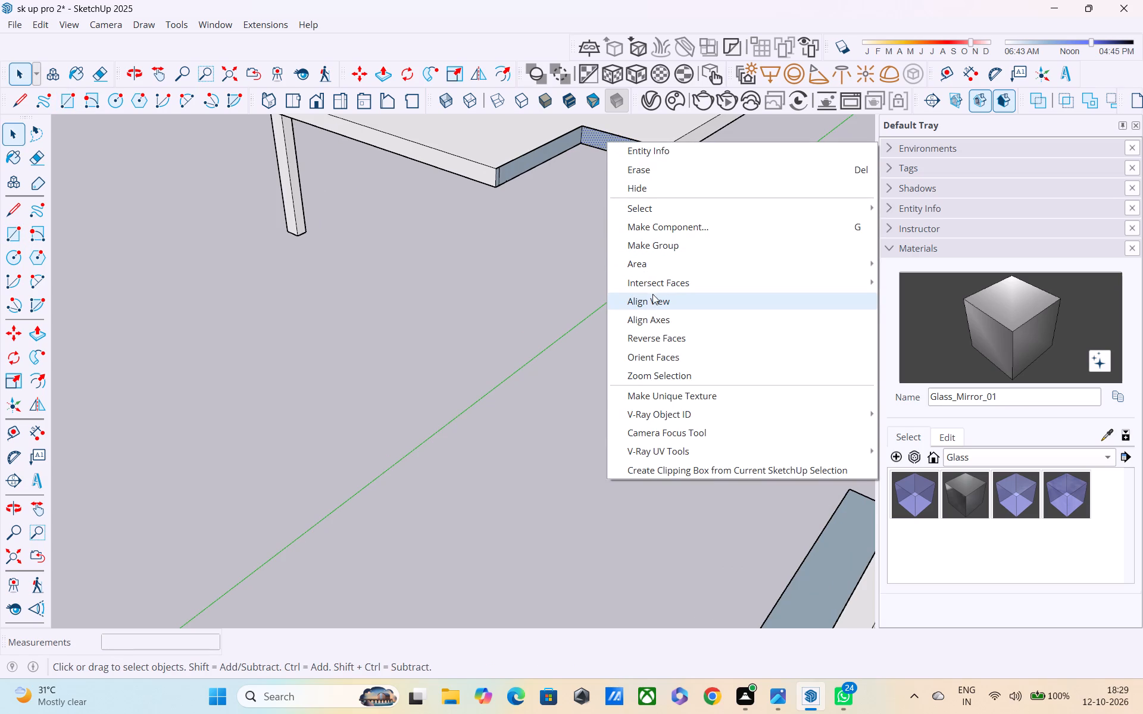
{"action": "left_click", "coordinate": [657, 333]}
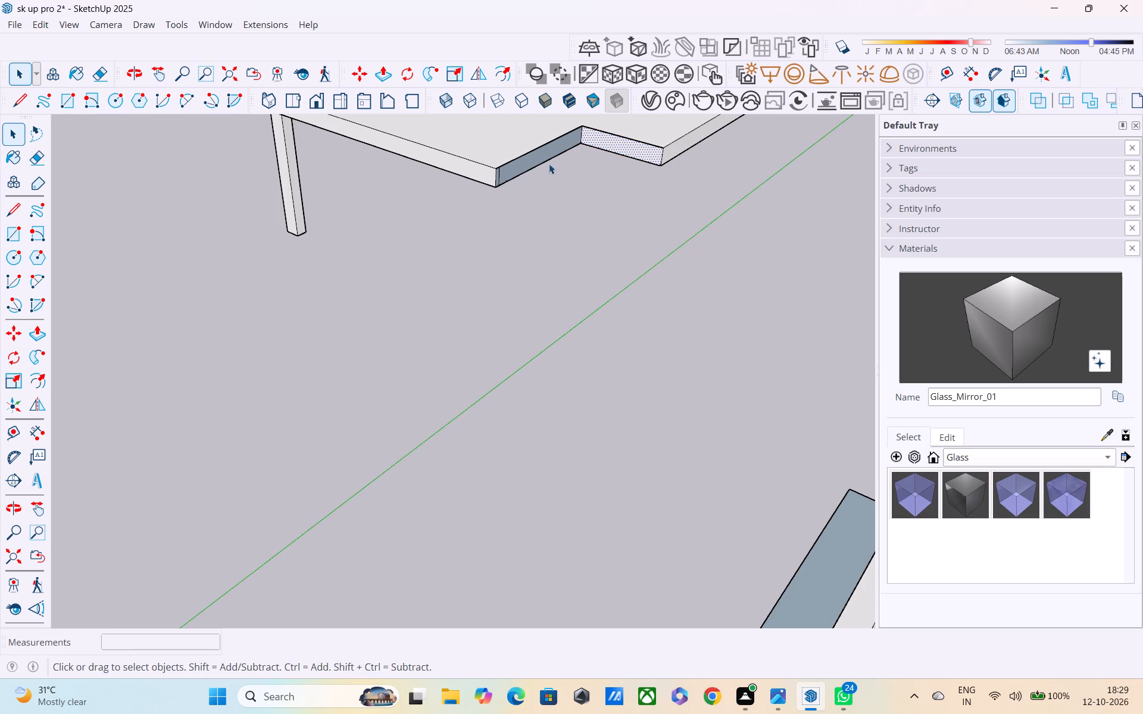
{"action": "left_click", "coordinate": [545, 154]}
{"action": "right_click", "coordinate": [545, 154]}
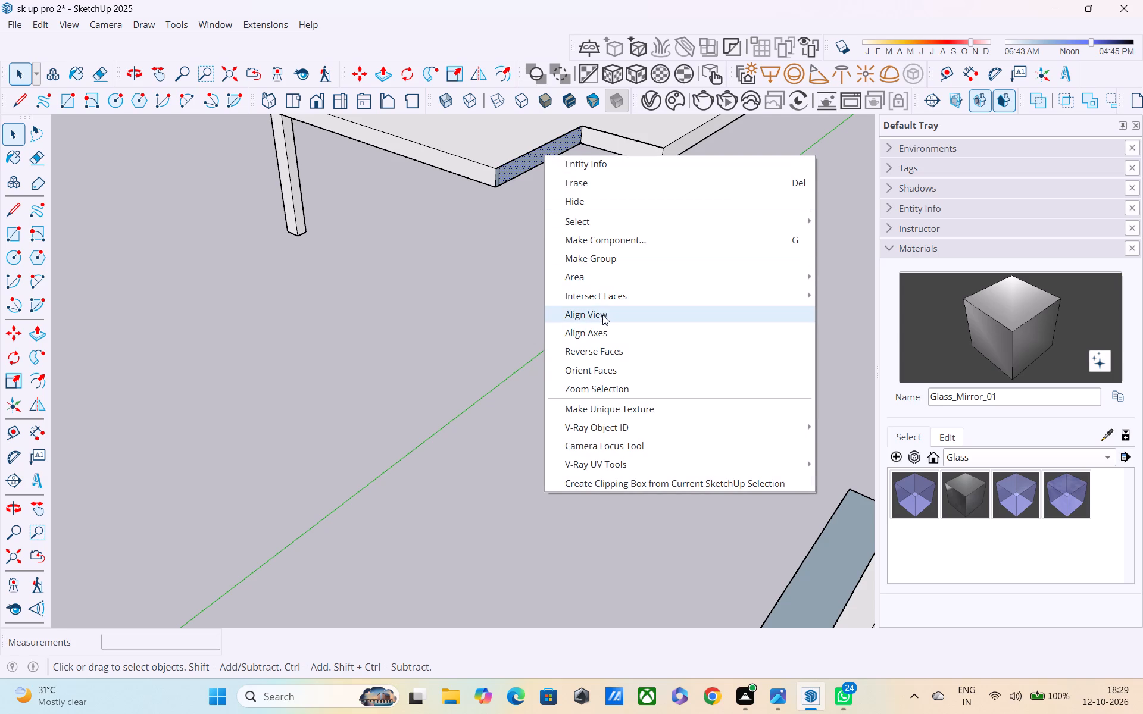
{"action": "left_click", "coordinate": [604, 344]}
Draw a rectangle 1' by about 3 1/4" over the narrow strip at the slab's outer corner above the column.
{"action": "middle_click_drag", "start_coordinate": [528, 178], "coordinate": [383, 144]}
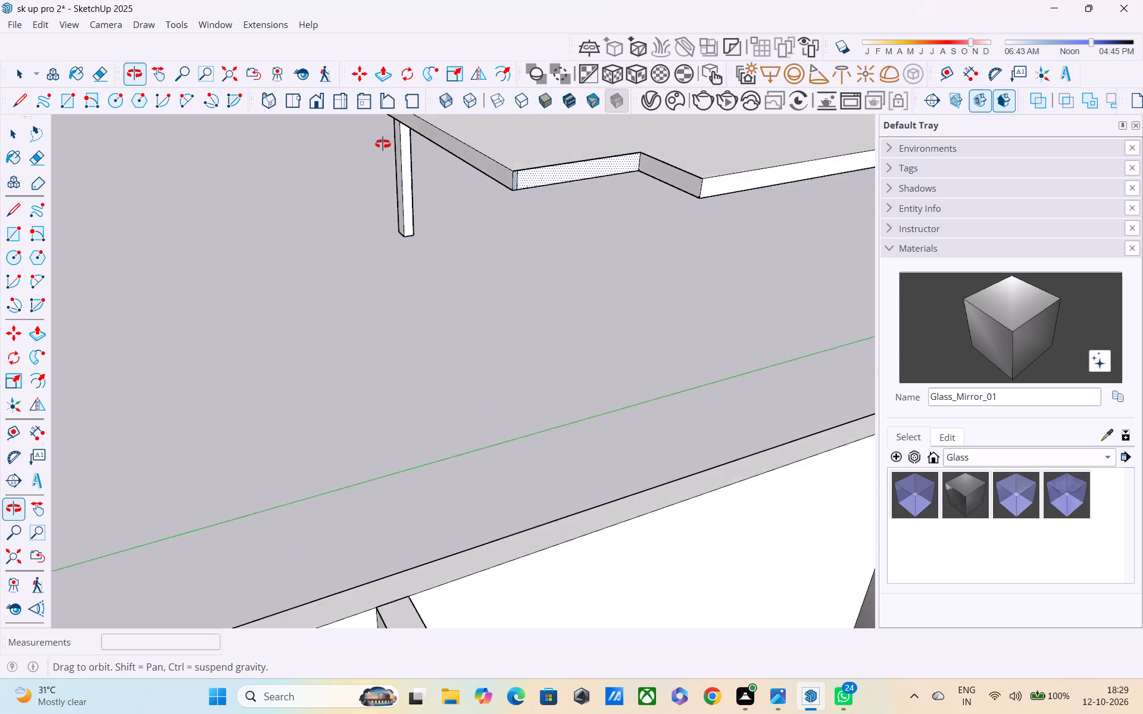
{"action": "middle_click_drag", "start_coordinate": [383, 144], "coordinate": [289, 149]}
{"action": "scroll", "coordinate": [463, 183], "scroll_direction": "up", "scroll_amount": 3}
{"action": "middle_click_drag", "start_coordinate": [504, 183], "coordinate": [386, 158]}
{"action": "scroll", "coordinate": [386, 159], "scroll_direction": "up", "scroll_amount": 1}
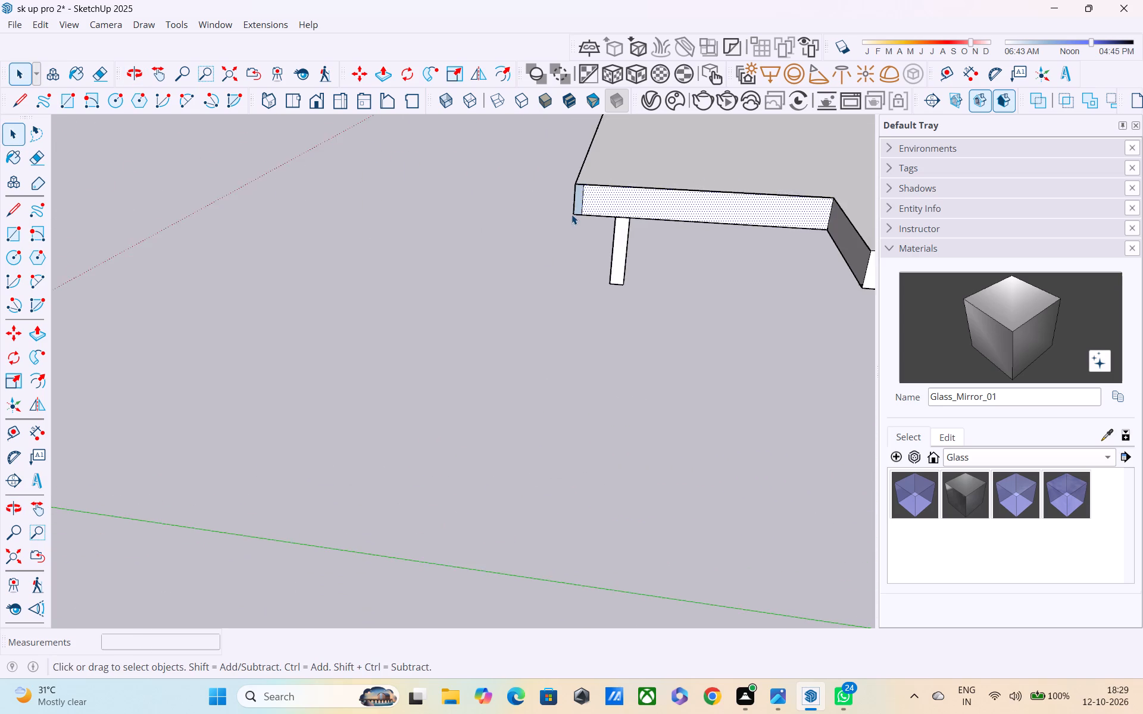
{"action": "scroll", "coordinate": [571, 214], "scroll_direction": "up", "scroll_amount": 3}
{"action": "key", "text": "r"}
{"action": "left_click", "coordinate": [579, 165]}
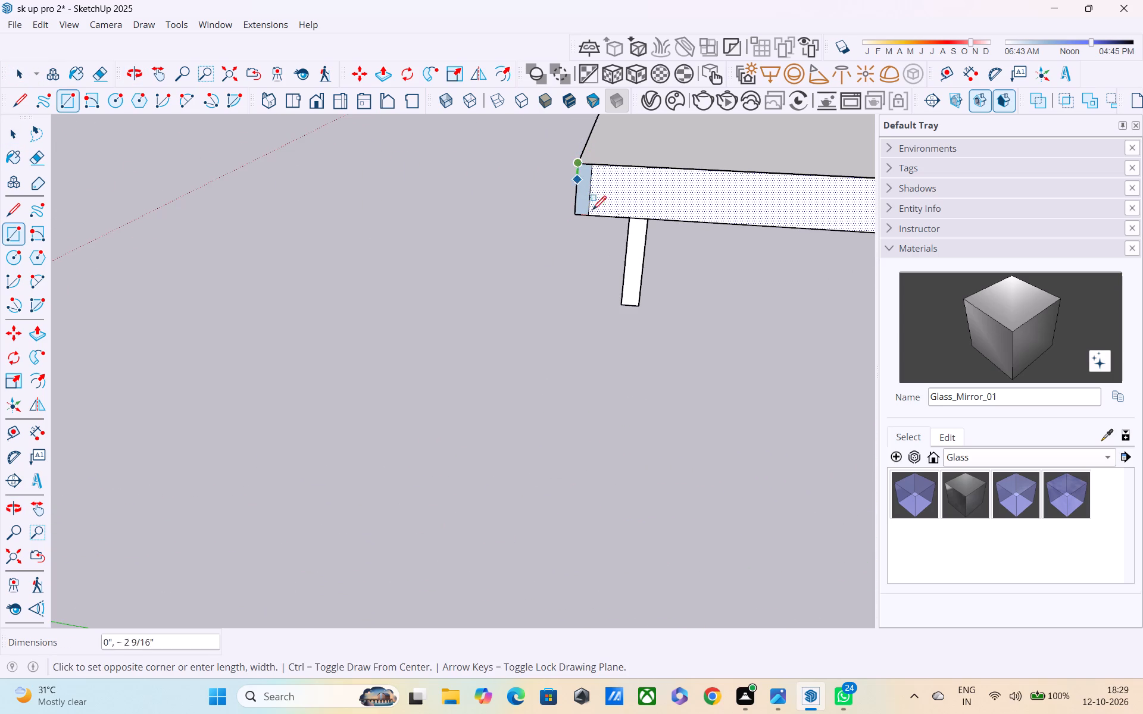
{"action": "left_click", "coordinate": [589, 217]}
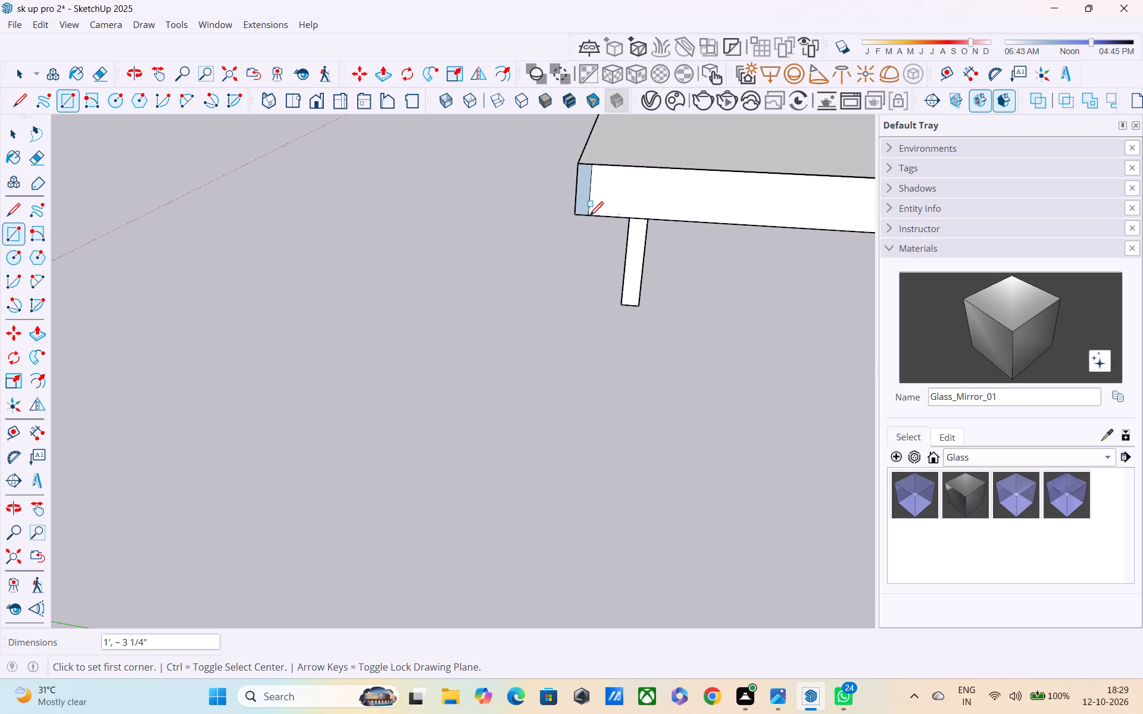
Reverse the narrow corner strip's face and erase the edge dividing it from the adjoining side face.
{"action": "key", "text": "space"}
{"action": "left_click", "coordinate": [583, 202]}
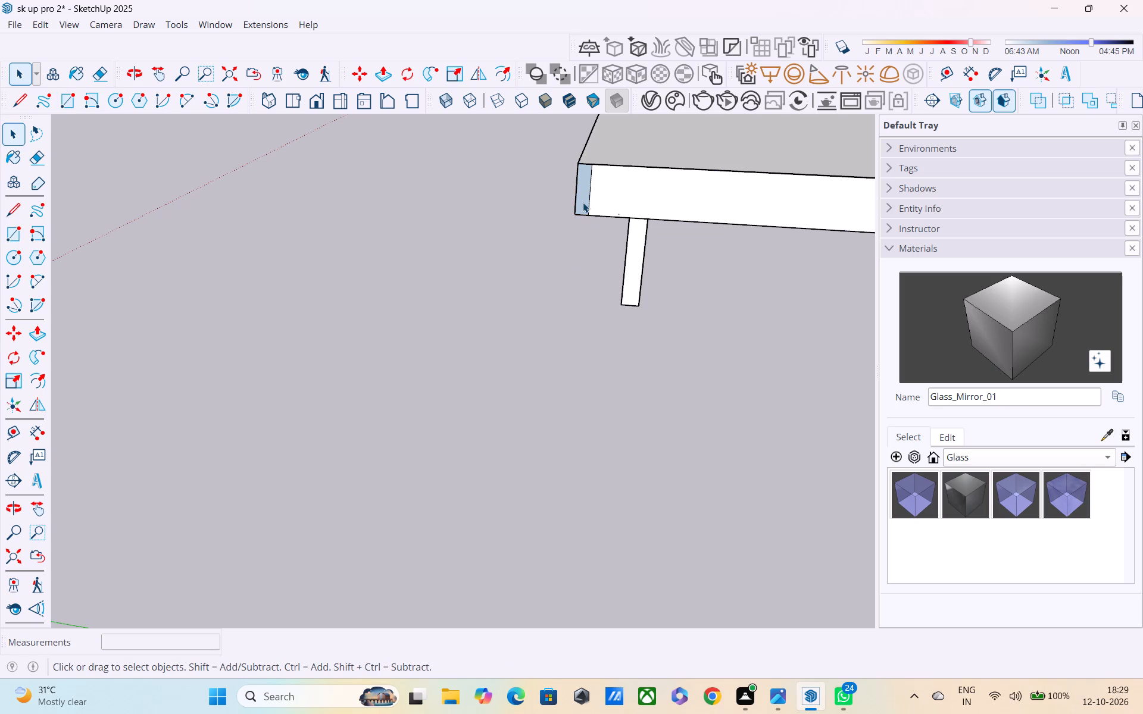
{"action": "right_click", "coordinate": [583, 202]}
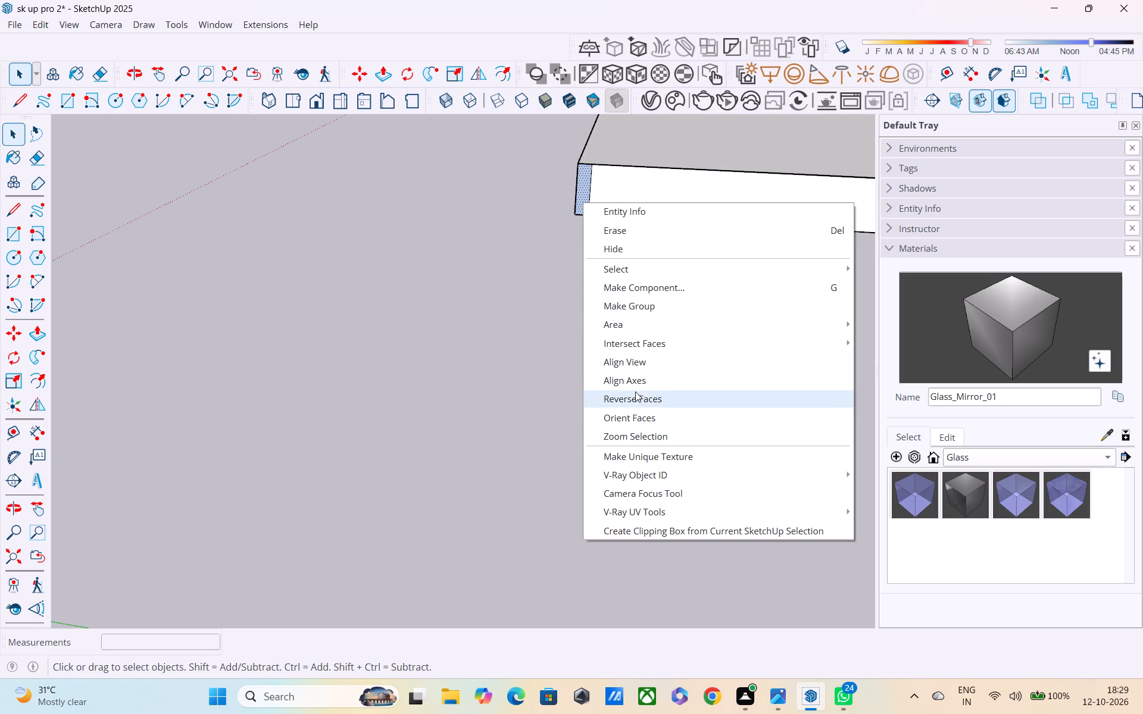
{"action": "left_click", "coordinate": [635, 397]}
{"action": "key", "text": "space"}
{"action": "type", "text": "E"}
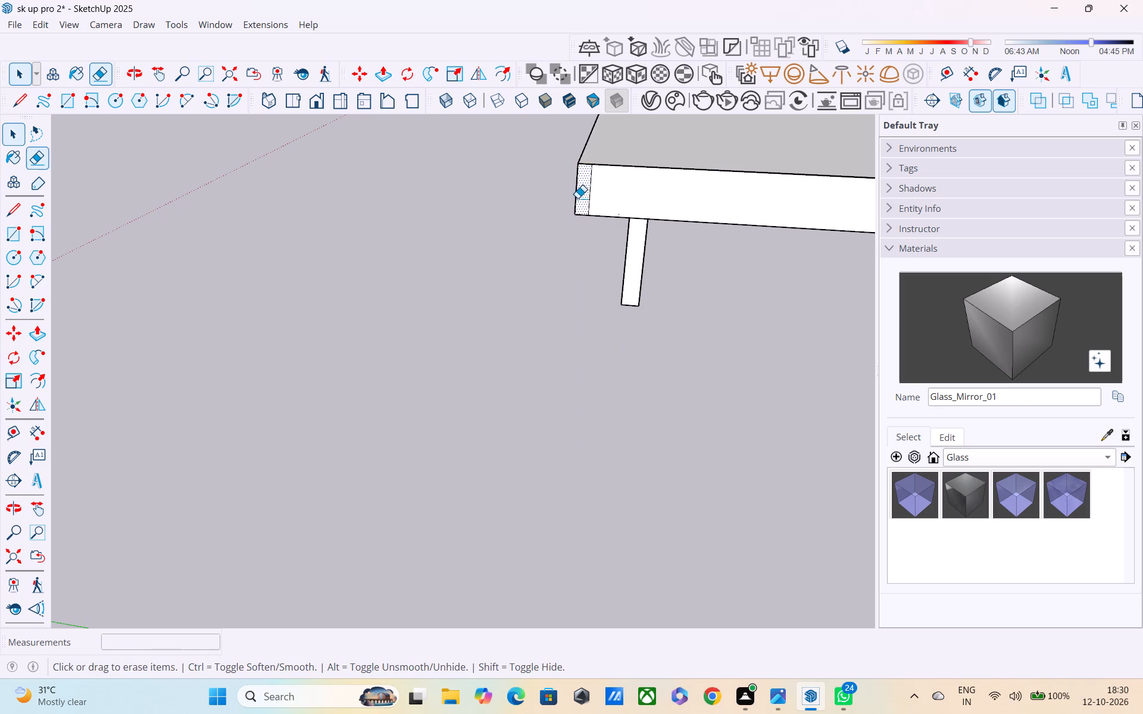
{"action": "left_click", "coordinate": [592, 176]}
Open the building group for editing and erase the inner lines along the front edge of the lower terrace slab's top.
{"action": "scroll", "coordinate": [589, 210], "scroll_direction": "down", "scroll_amount": 4}
{"action": "middle_click_drag", "start_coordinate": [593, 210], "coordinate": [638, 212]}
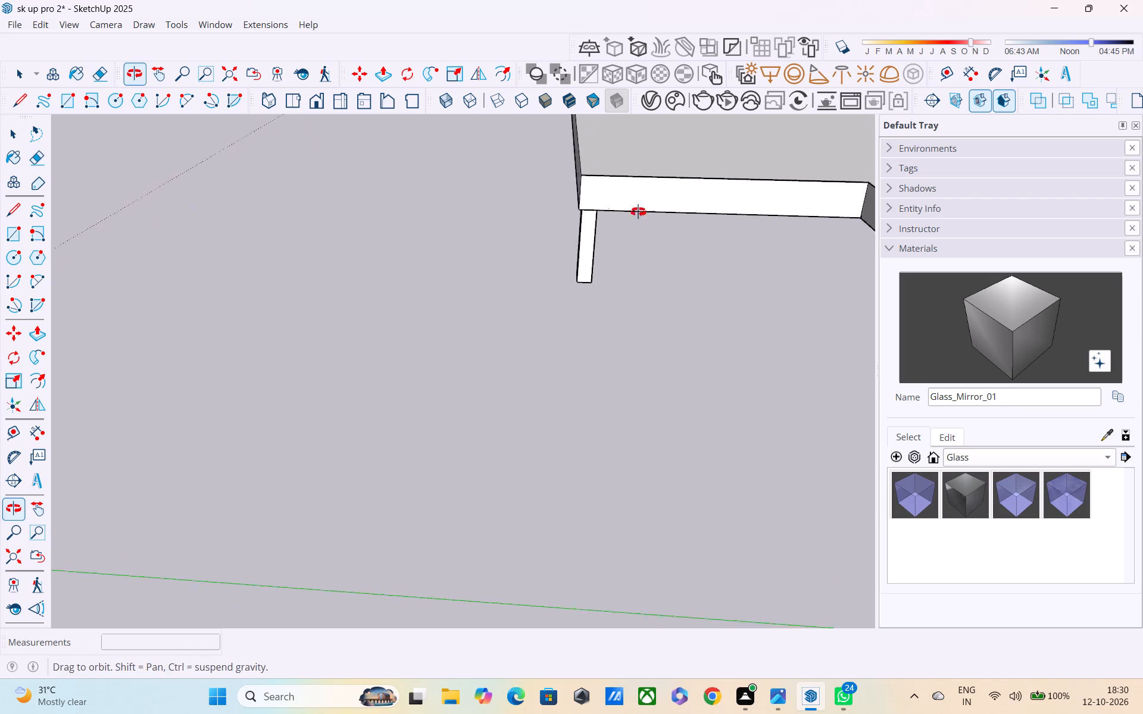
{"action": "middle_click_drag", "start_coordinate": [638, 212], "coordinate": [674, 208]}
{"action": "scroll", "coordinate": [645, 212], "scroll_direction": "down", "scroll_amount": 8}
{"action": "middle_click_drag", "start_coordinate": [665, 203], "coordinate": [891, 180]}
{"action": "scroll", "coordinate": [791, 183], "scroll_direction": "down", "scroll_amount": 4}
{"action": "scroll", "coordinate": [389, 272], "scroll_direction": "down", "scroll_amount": 2}
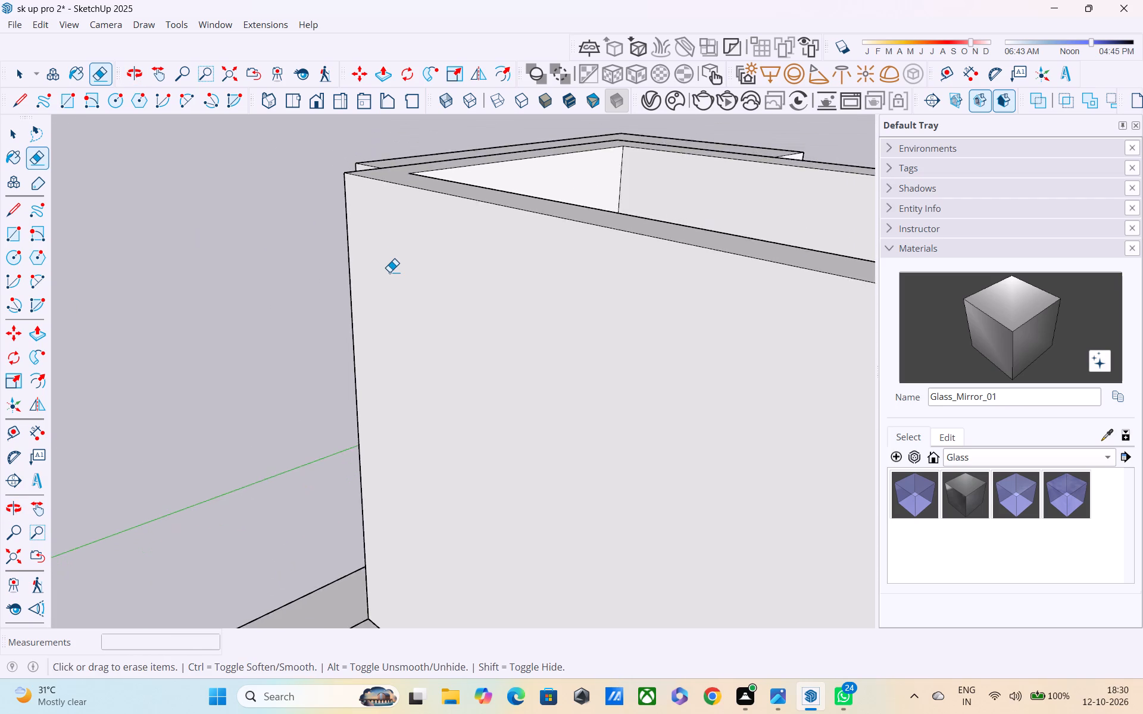
{"action": "scroll", "coordinate": [389, 272], "scroll_direction": "down", "scroll_amount": 5}
{"action": "middle_click_drag", "start_coordinate": [477, 264], "coordinate": [655, 246]}
{"action": "scroll", "coordinate": [597, 249], "scroll_direction": "down", "scroll_amount": 5}
{"action": "scroll", "coordinate": [145, 271], "scroll_direction": "down", "scroll_amount": 4}
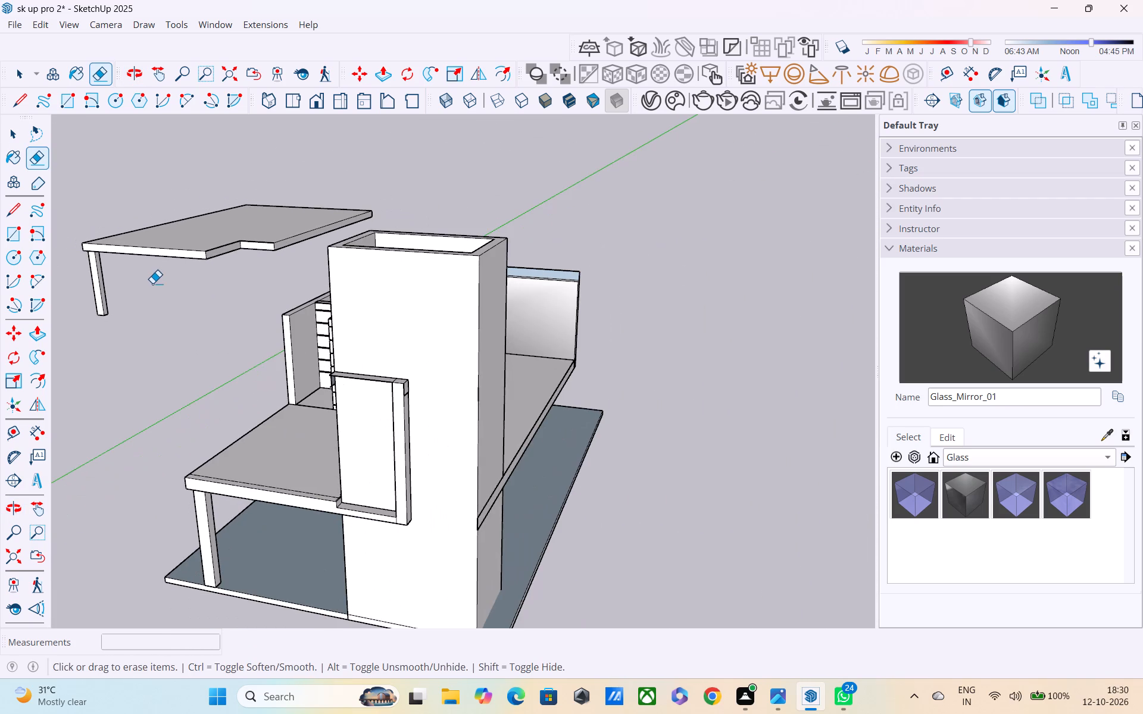
{"action": "key", "text": "space"}
{"action": "scroll", "coordinate": [178, 374], "scroll_direction": "up", "scroll_amount": 1}
{"action": "middle_click_drag", "start_coordinate": [178, 375], "coordinate": [233, 453]}
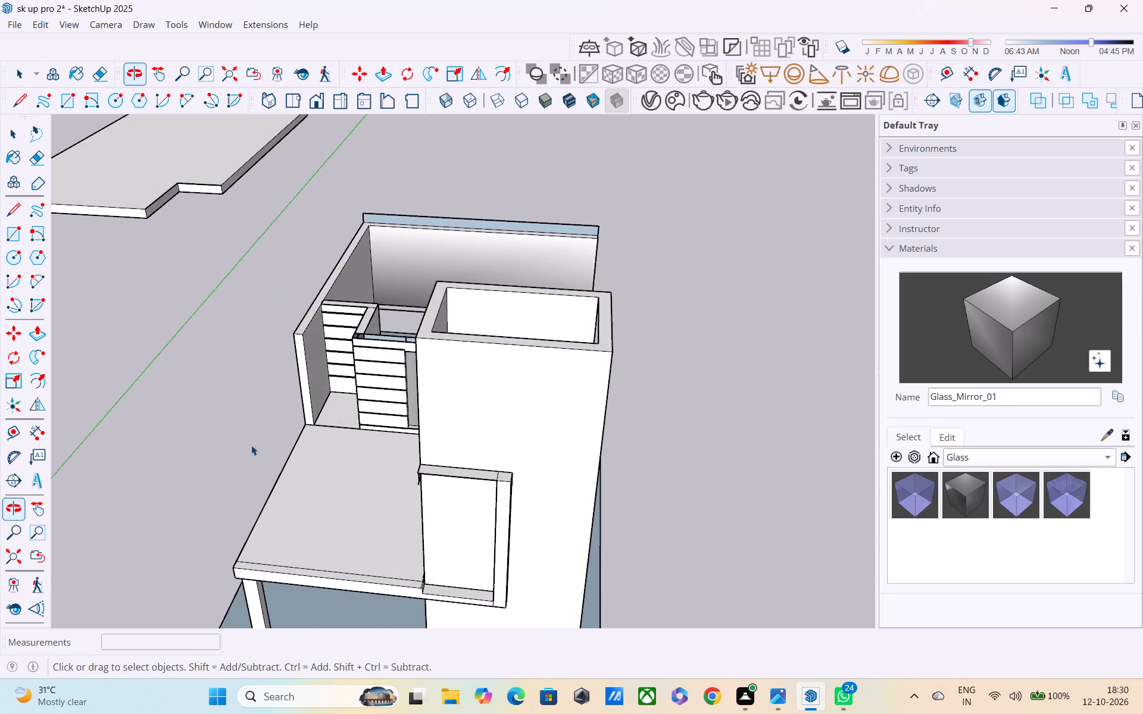
{"action": "scroll", "coordinate": [272, 540], "scroll_direction": "up", "scroll_amount": 3}
{"action": "double_click", "coordinate": [288, 584]}
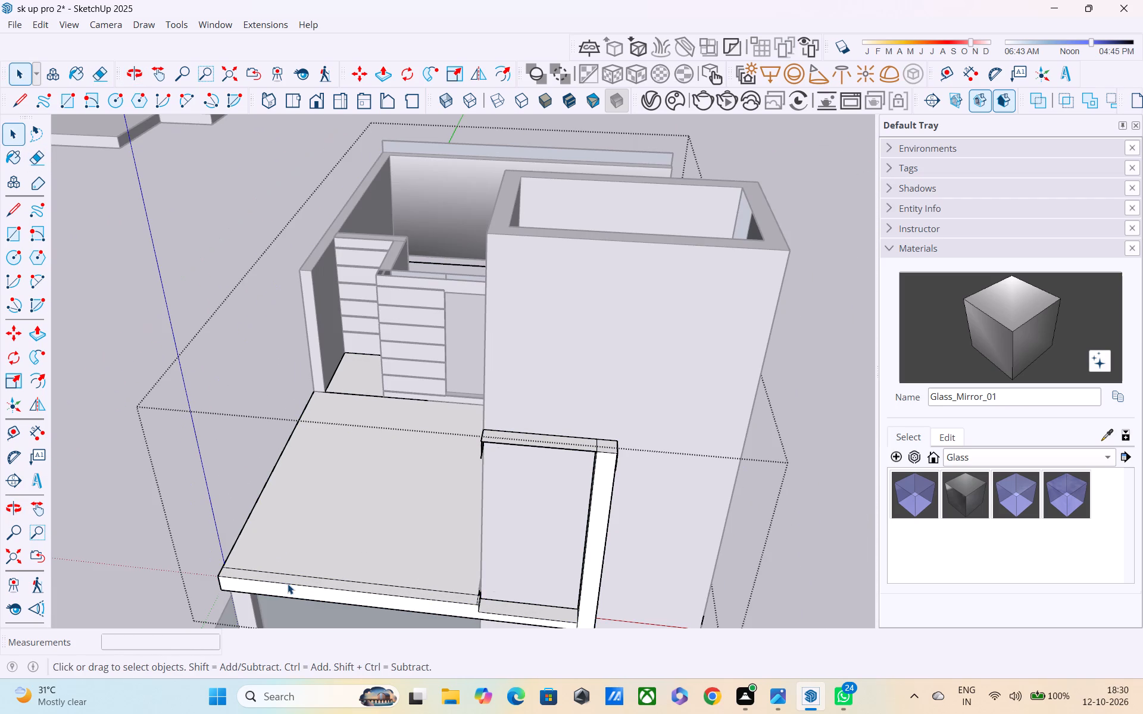
{"action": "key", "text": "e"}
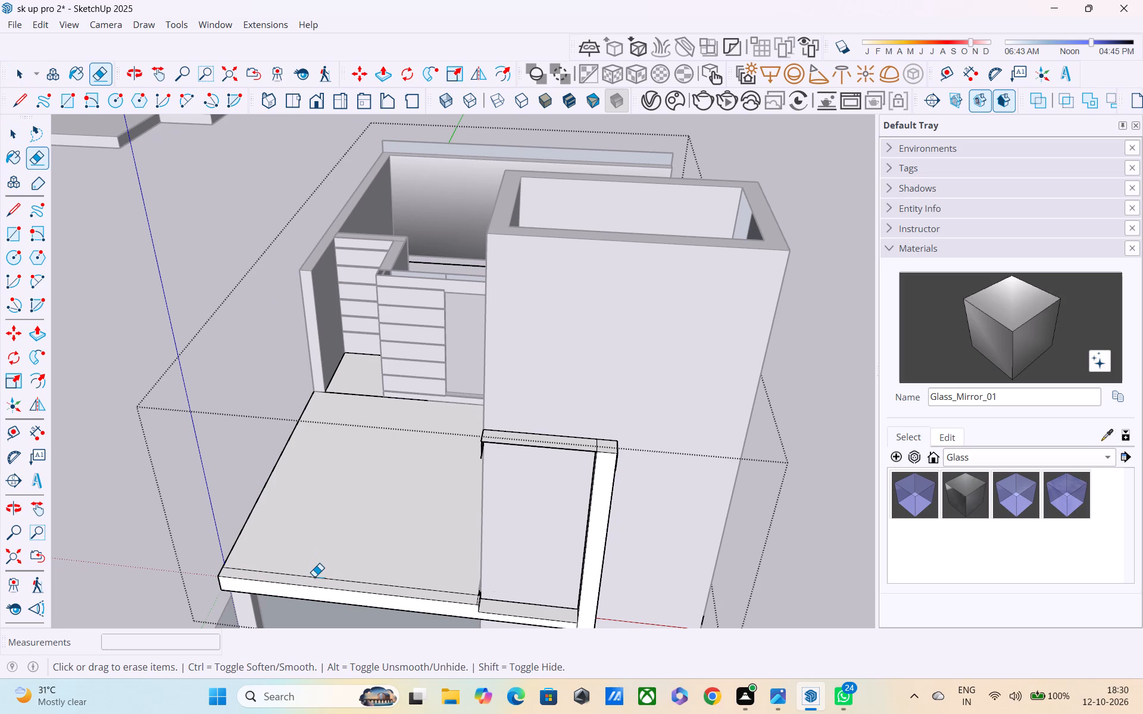
{"action": "left_click", "coordinate": [314, 578]}
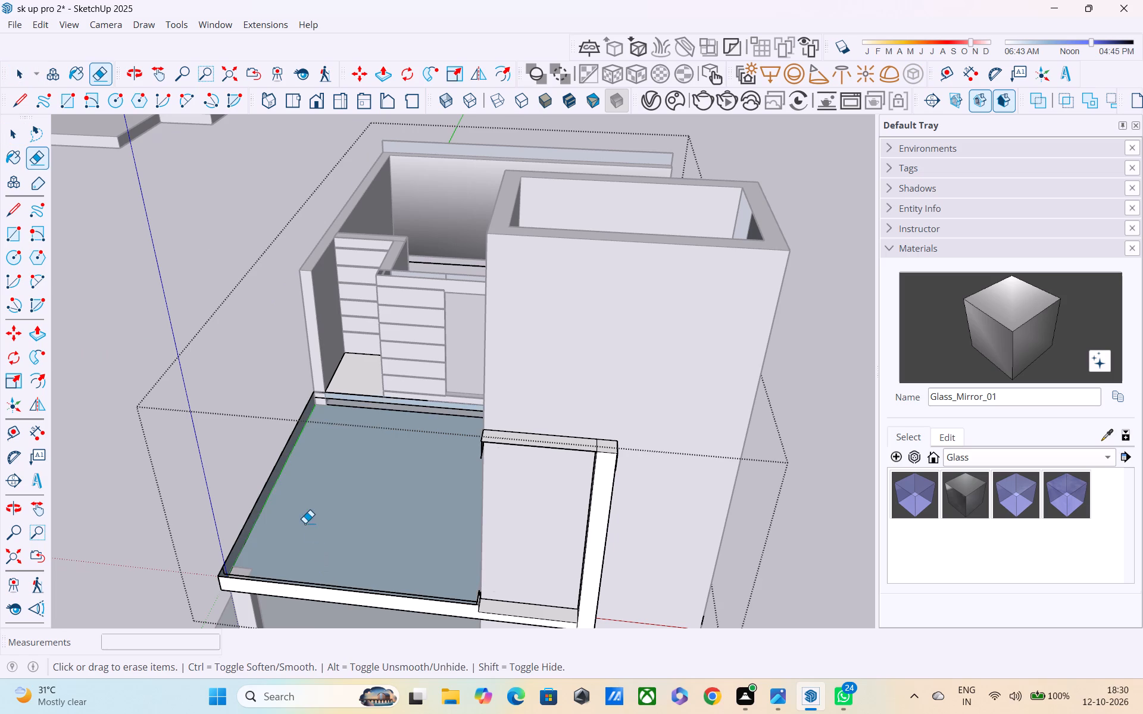
{"action": "middle_click", "coordinate": [305, 523]}
{"action": "scroll", "coordinate": [288, 561], "scroll_direction": "up", "scroll_amount": 4}
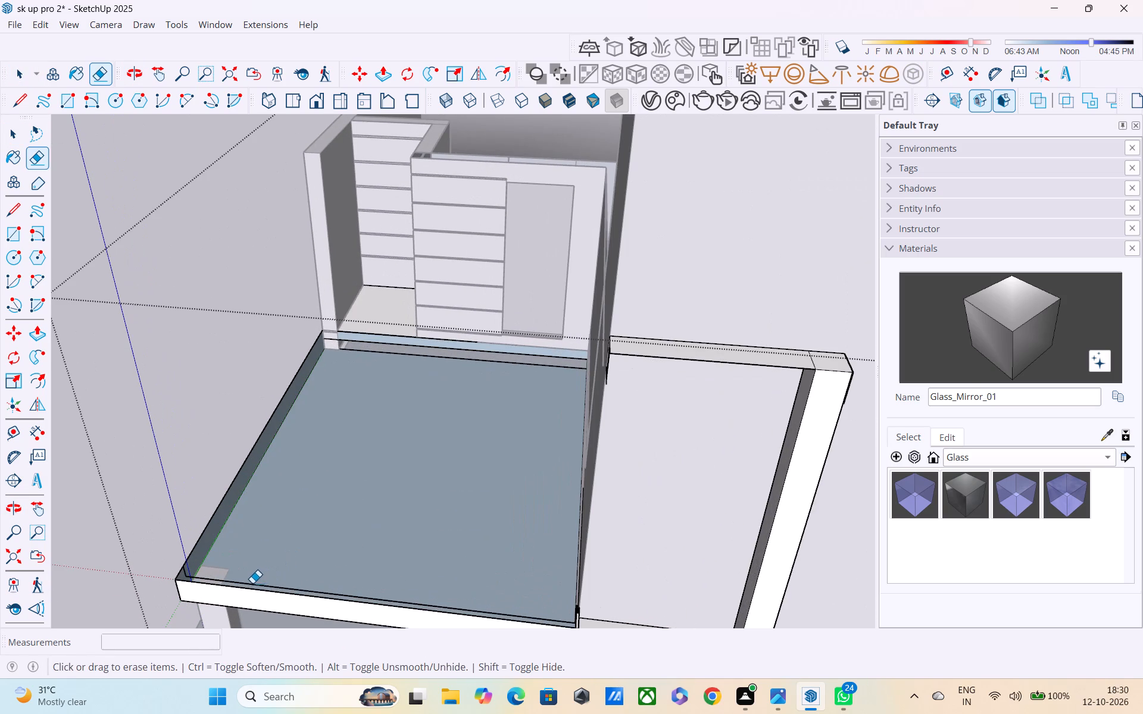
{"action": "left_click", "coordinate": [252, 584]}
Draw a rectangle about 13' 3" by 1' 1" over the lower terrace slab's open rear side, starting at the corner below the wall end.
{"action": "middle_click_drag", "start_coordinate": [362, 342], "coordinate": [463, 363]}
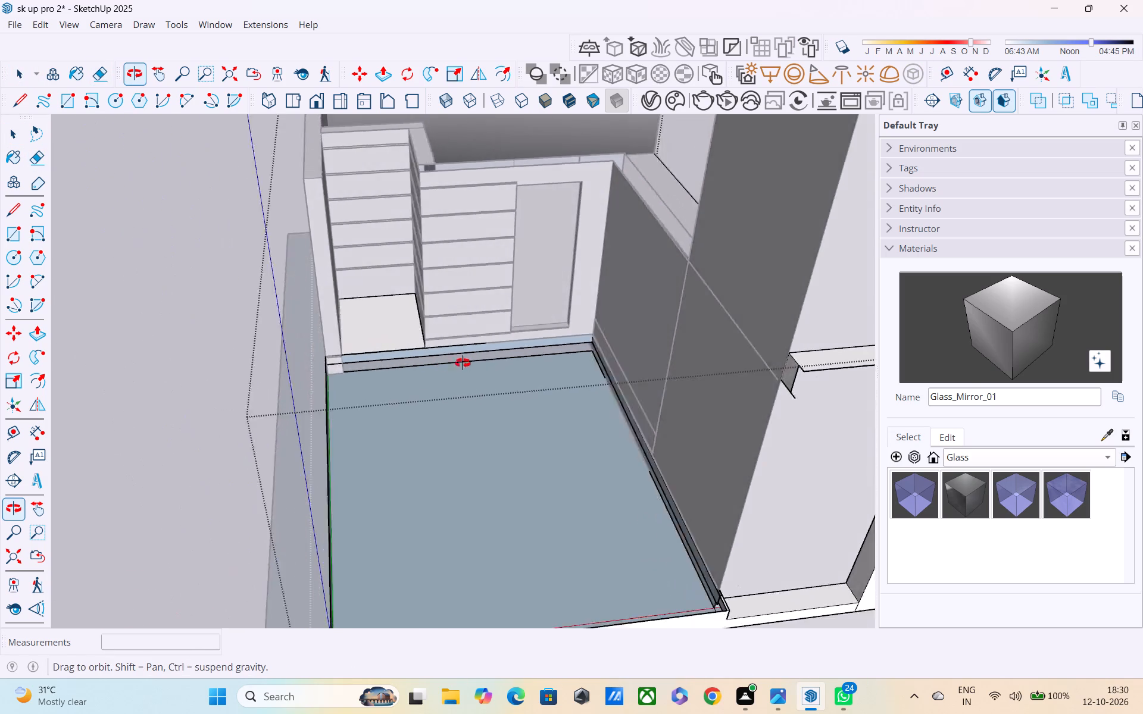
{"action": "middle_click_drag", "start_coordinate": [463, 363], "coordinate": [591, 258]}
{"action": "key", "text": "space"}
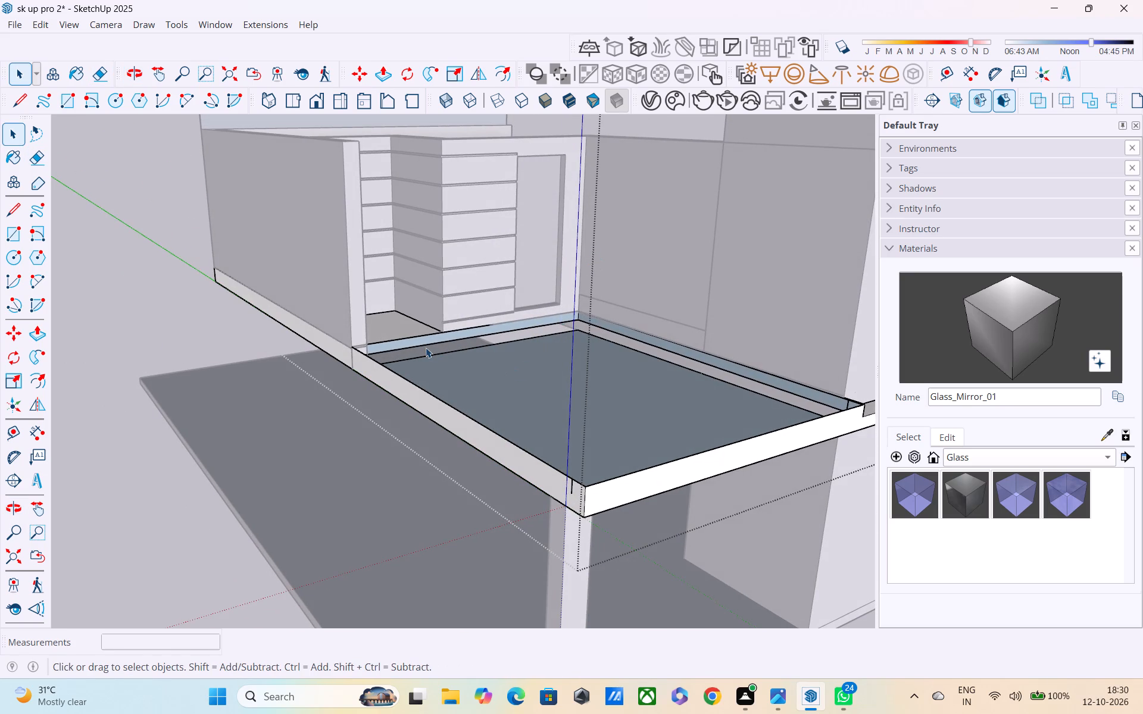
{"action": "key", "text": "r"}
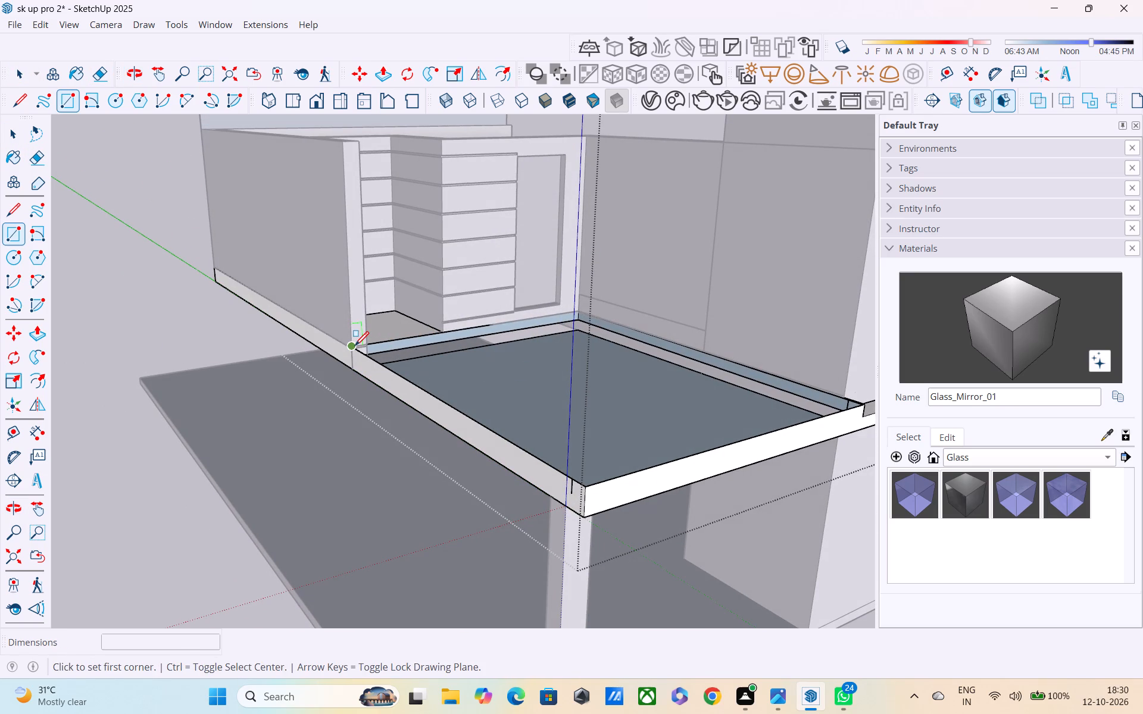
{"action": "left_click", "coordinate": [355, 347]}
{"action": "middle_click_drag", "start_coordinate": [574, 478], "coordinate": [391, 493]}
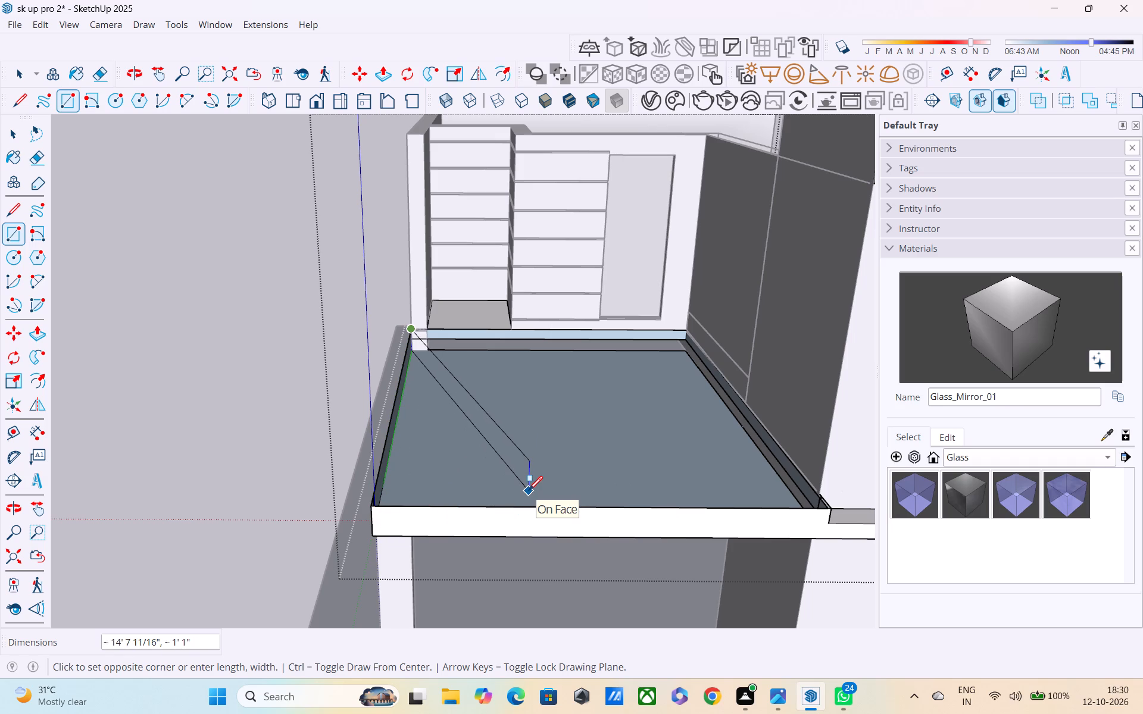
{"action": "scroll", "coordinate": [522, 480], "scroll_direction": "up", "scroll_amount": 2}
{"action": "middle_click_drag", "start_coordinate": [516, 477], "coordinate": [486, 416]}
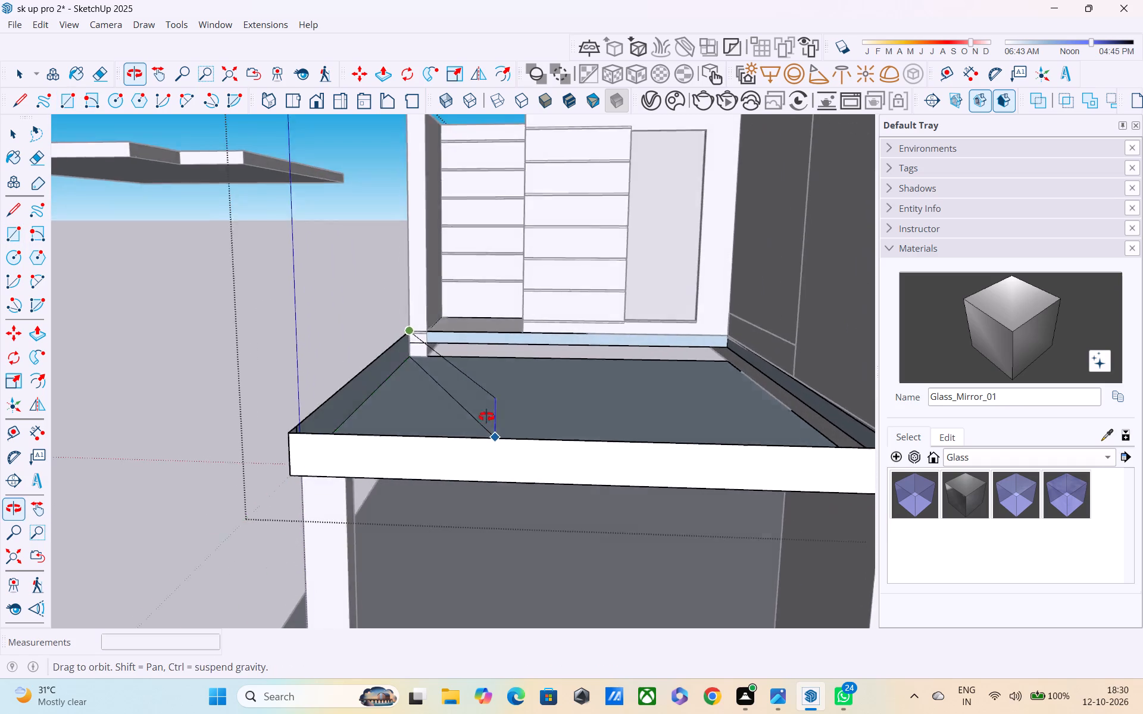
{"action": "middle_click_drag", "start_coordinate": [486, 416], "coordinate": [473, 437]}
{"action": "scroll", "coordinate": [472, 434], "scroll_direction": "up", "scroll_amount": 3}
{"action": "scroll", "coordinate": [543, 335], "scroll_direction": "up", "scroll_amount": 1}
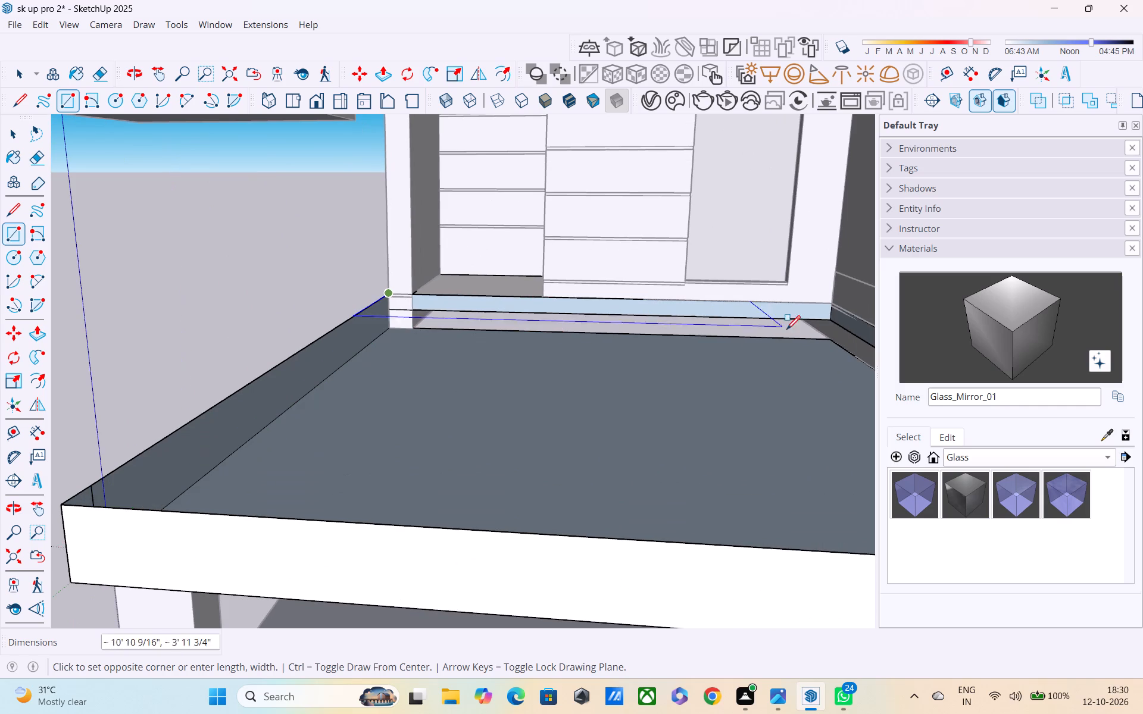
{"action": "left_click", "coordinate": [832, 338]}
{"action": "scroll", "coordinate": [698, 363], "scroll_direction": "down", "scroll_amount": 2}
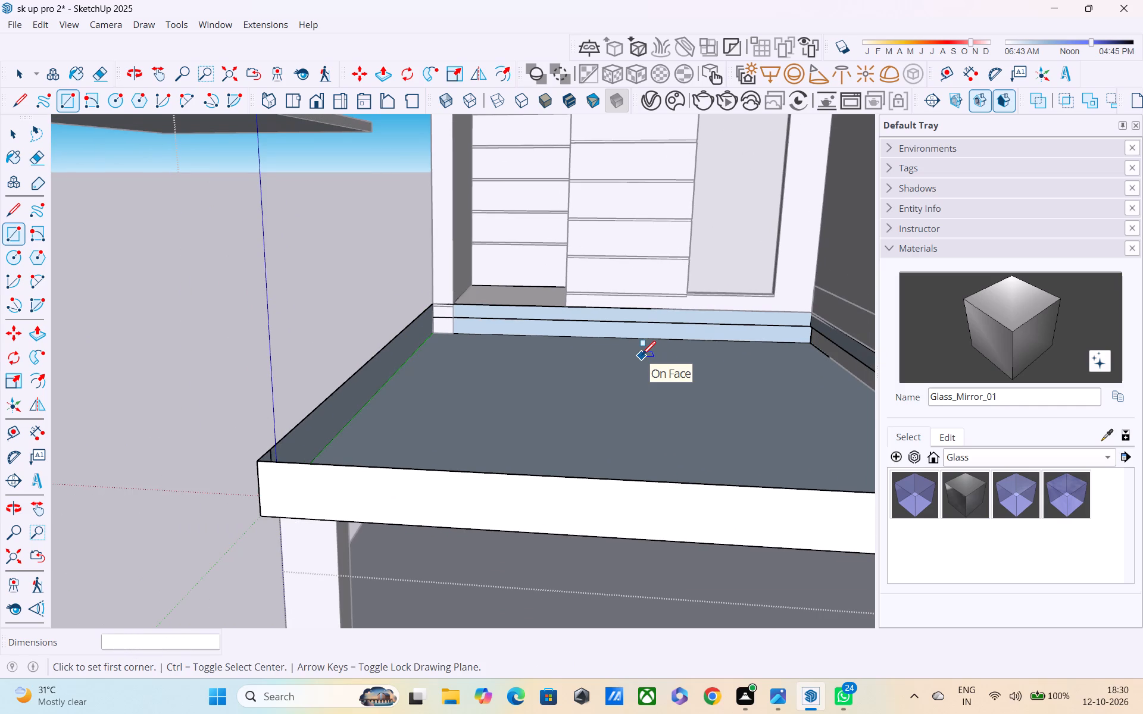
Reverse the lower and upper strips of the slab's rear side so both front sides face outward.
{"action": "key", "text": "space"}
{"action": "left_click", "coordinate": [525, 328]}
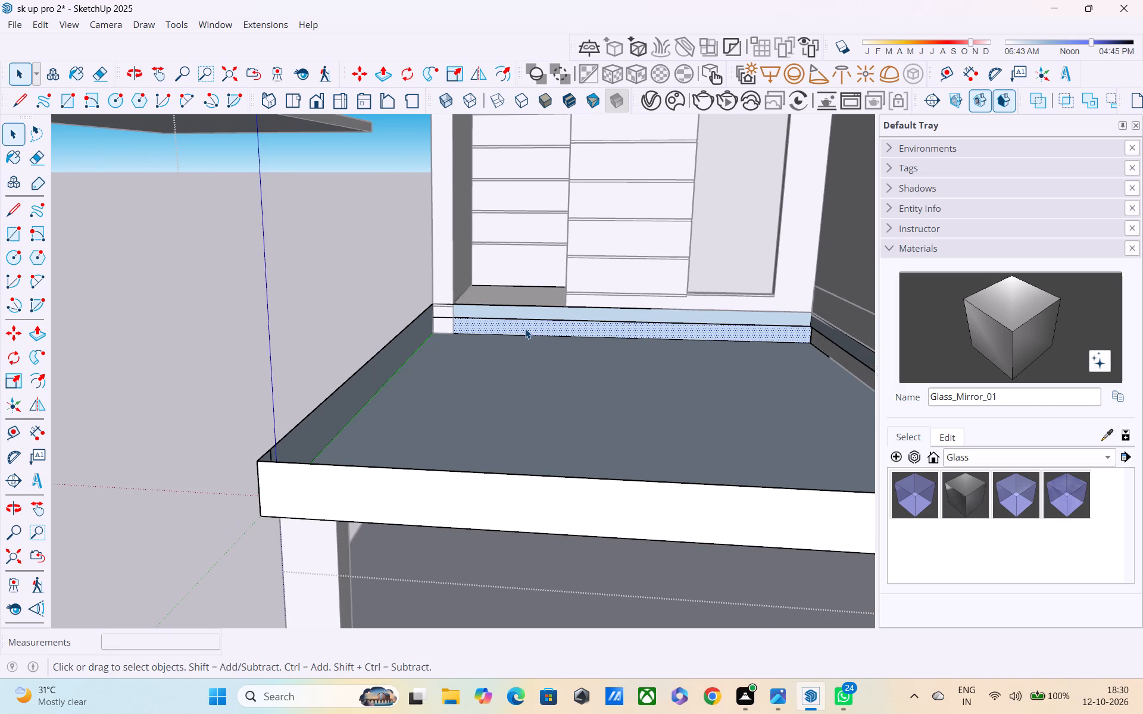
{"action": "right_click", "coordinate": [525, 328]}
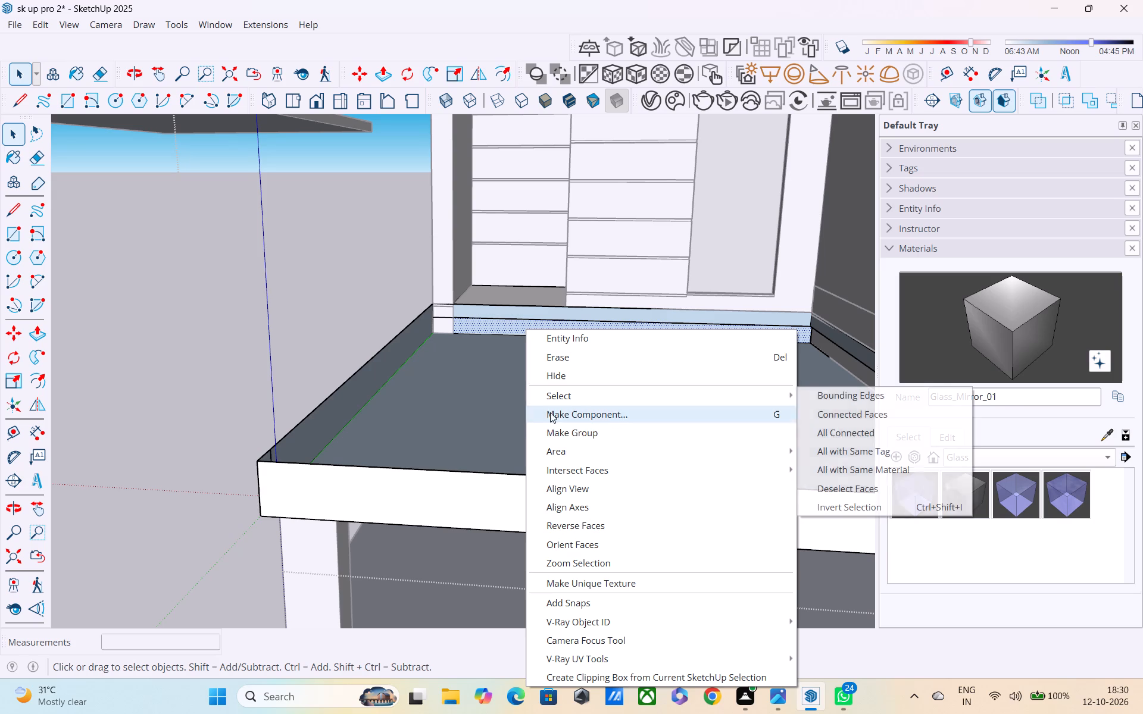
{"action": "left_click", "coordinate": [558, 524]}
{"action": "left_click", "coordinate": [544, 317]}
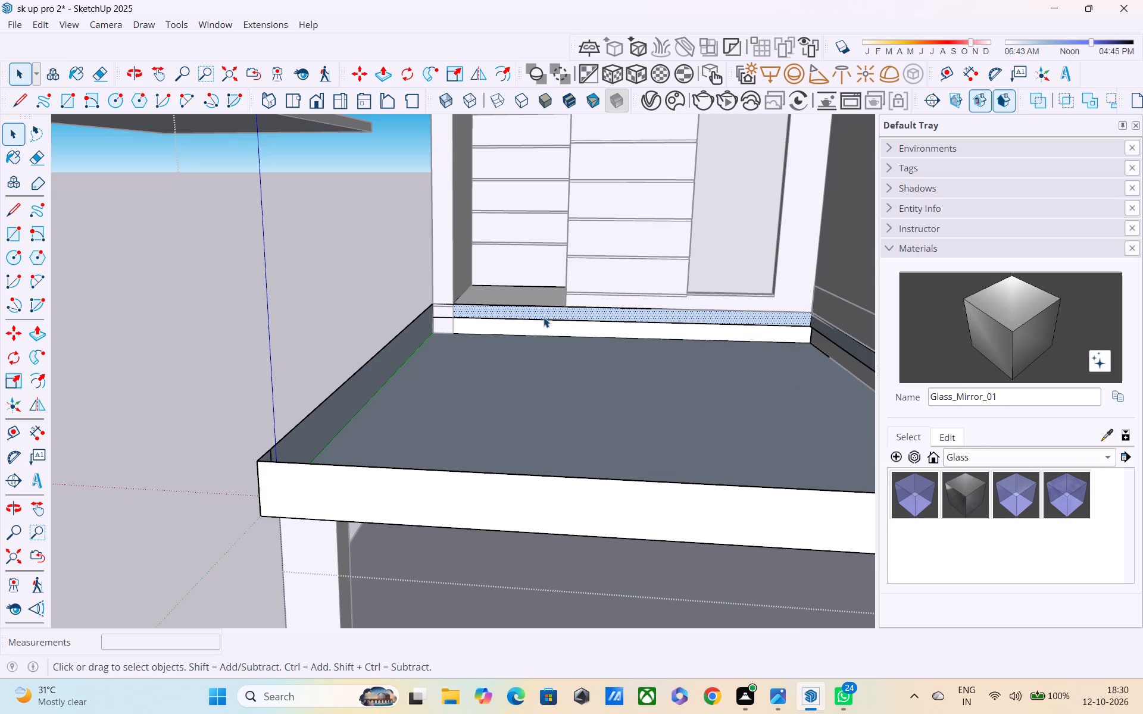
{"action": "right_click", "coordinate": [544, 317]}
{"action": "left_click", "coordinate": [567, 514]}
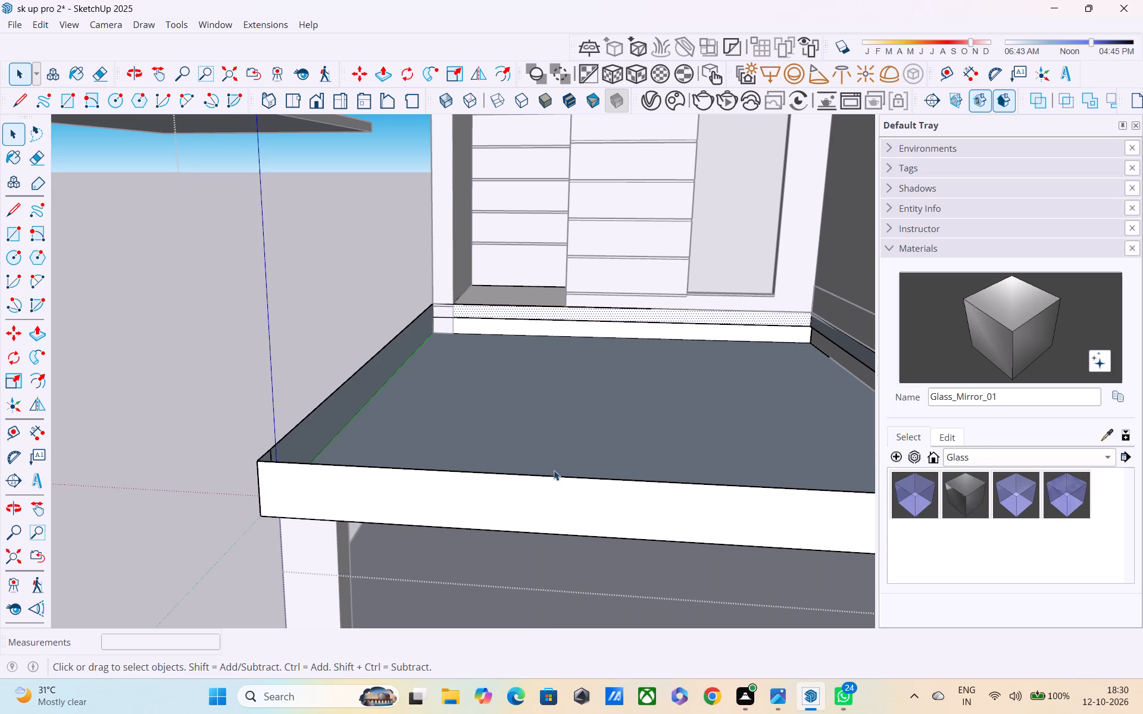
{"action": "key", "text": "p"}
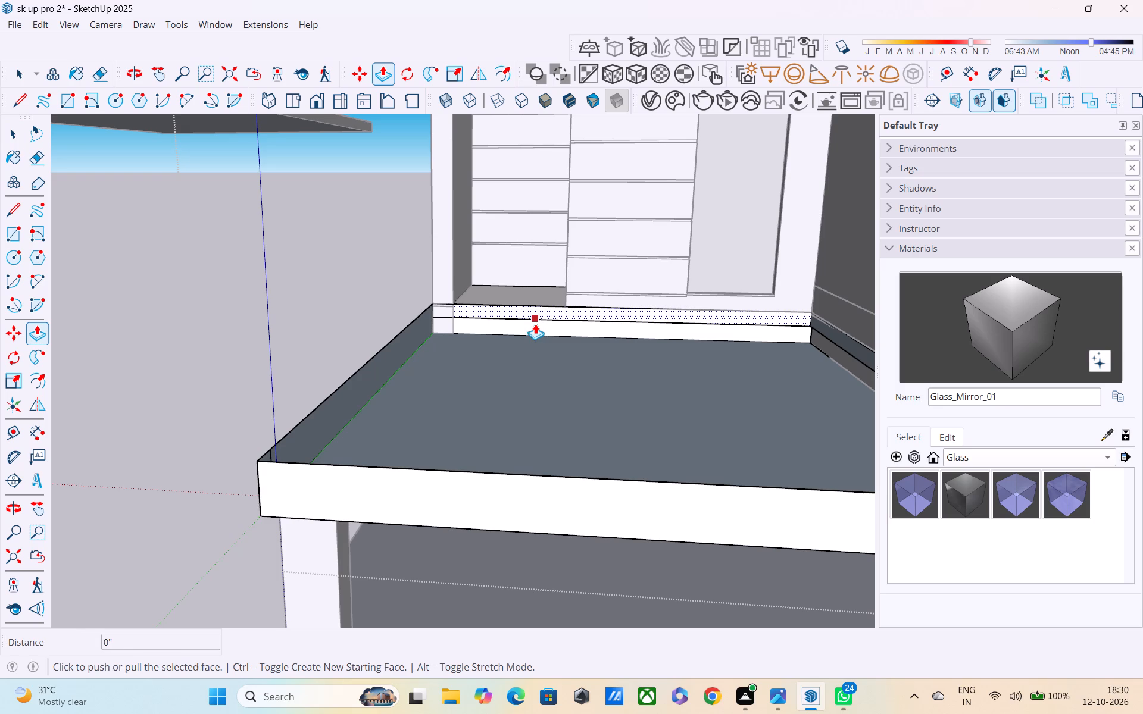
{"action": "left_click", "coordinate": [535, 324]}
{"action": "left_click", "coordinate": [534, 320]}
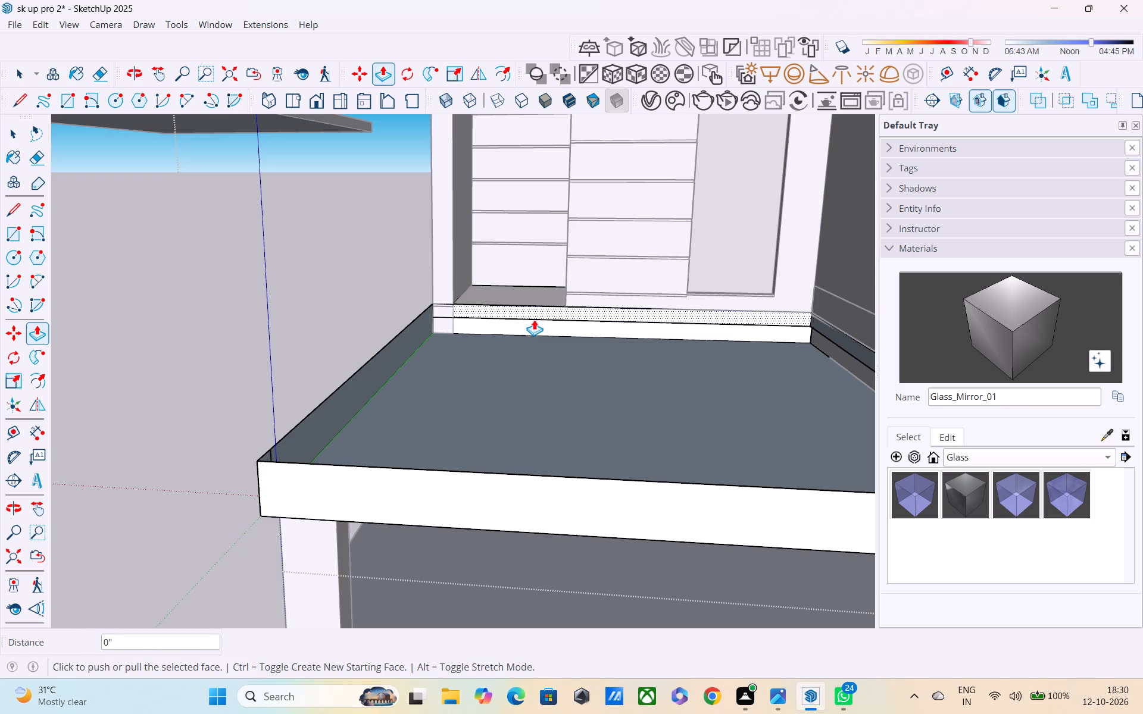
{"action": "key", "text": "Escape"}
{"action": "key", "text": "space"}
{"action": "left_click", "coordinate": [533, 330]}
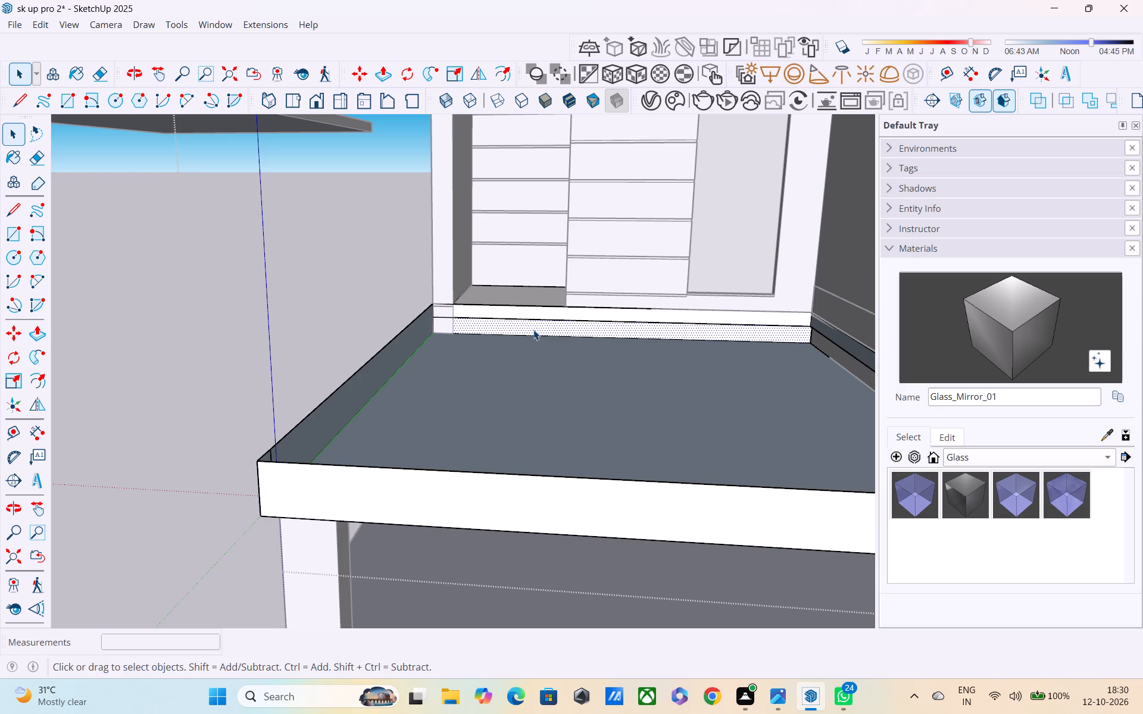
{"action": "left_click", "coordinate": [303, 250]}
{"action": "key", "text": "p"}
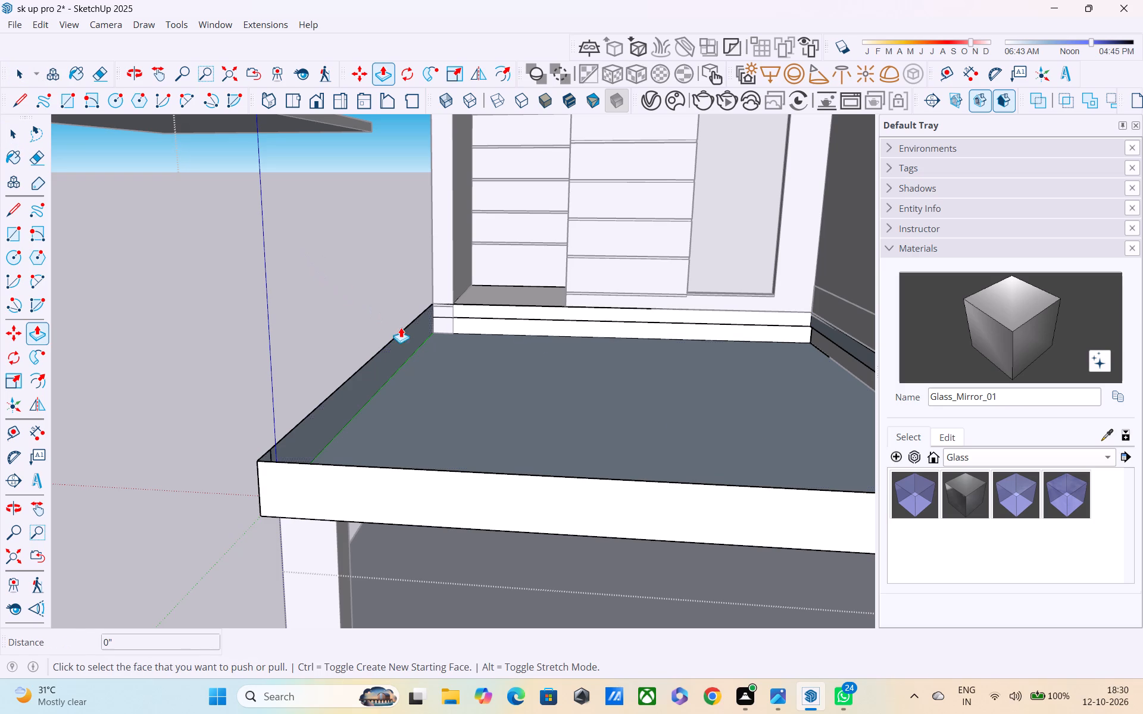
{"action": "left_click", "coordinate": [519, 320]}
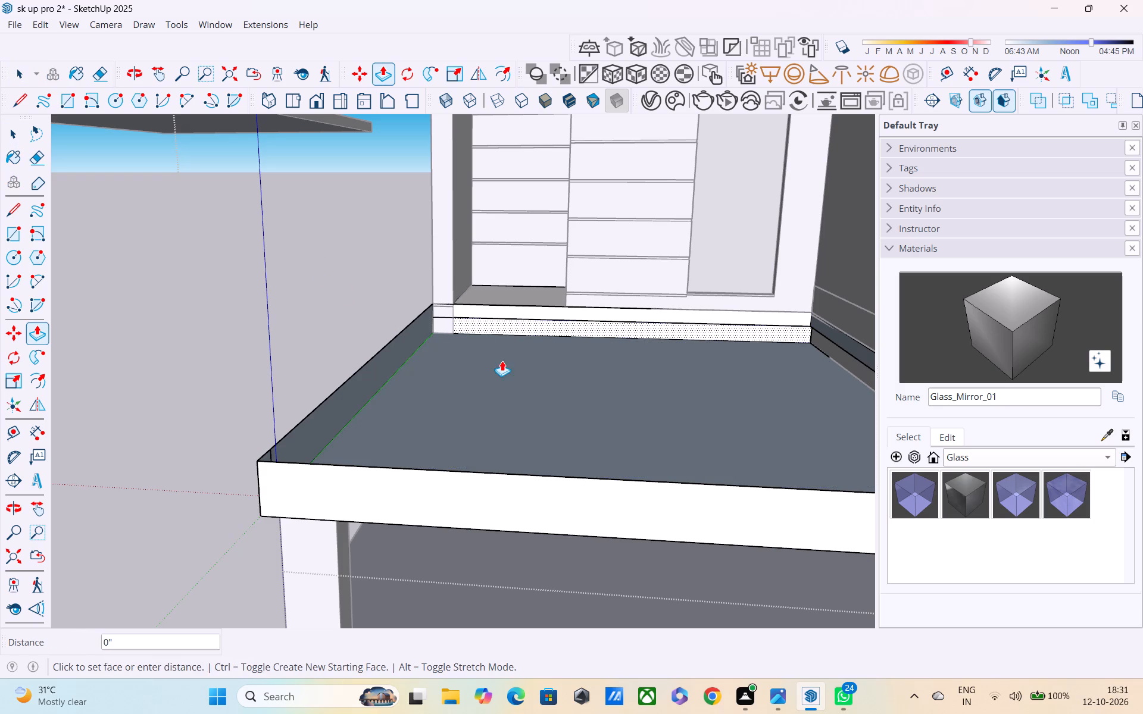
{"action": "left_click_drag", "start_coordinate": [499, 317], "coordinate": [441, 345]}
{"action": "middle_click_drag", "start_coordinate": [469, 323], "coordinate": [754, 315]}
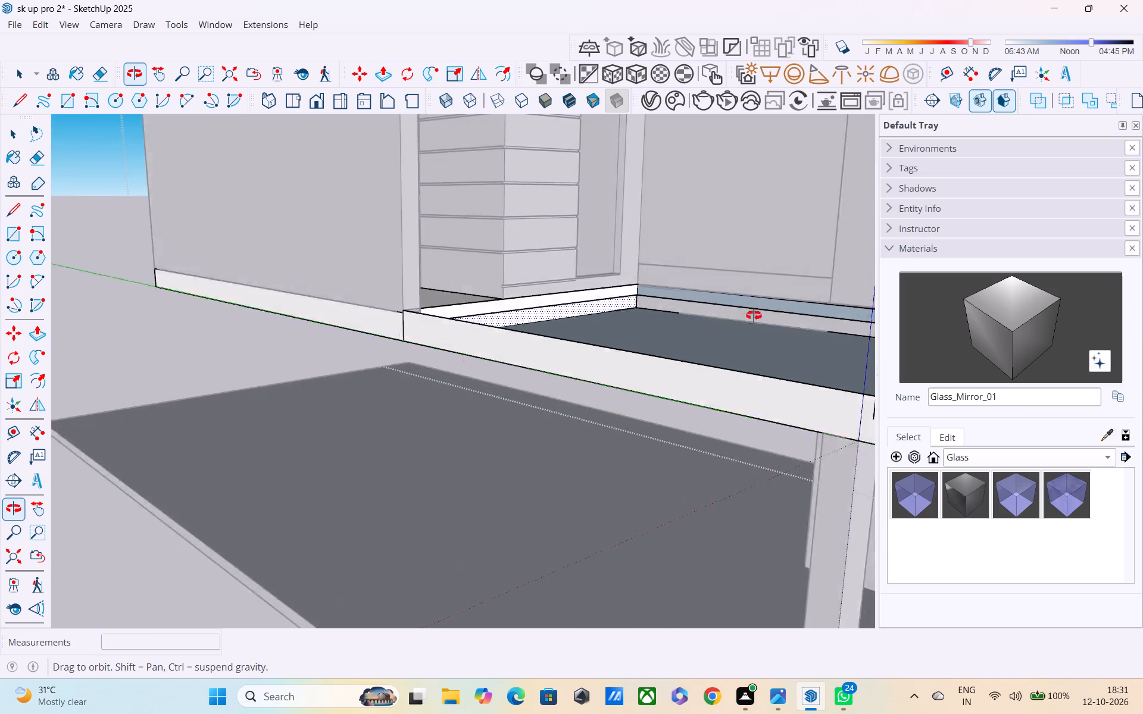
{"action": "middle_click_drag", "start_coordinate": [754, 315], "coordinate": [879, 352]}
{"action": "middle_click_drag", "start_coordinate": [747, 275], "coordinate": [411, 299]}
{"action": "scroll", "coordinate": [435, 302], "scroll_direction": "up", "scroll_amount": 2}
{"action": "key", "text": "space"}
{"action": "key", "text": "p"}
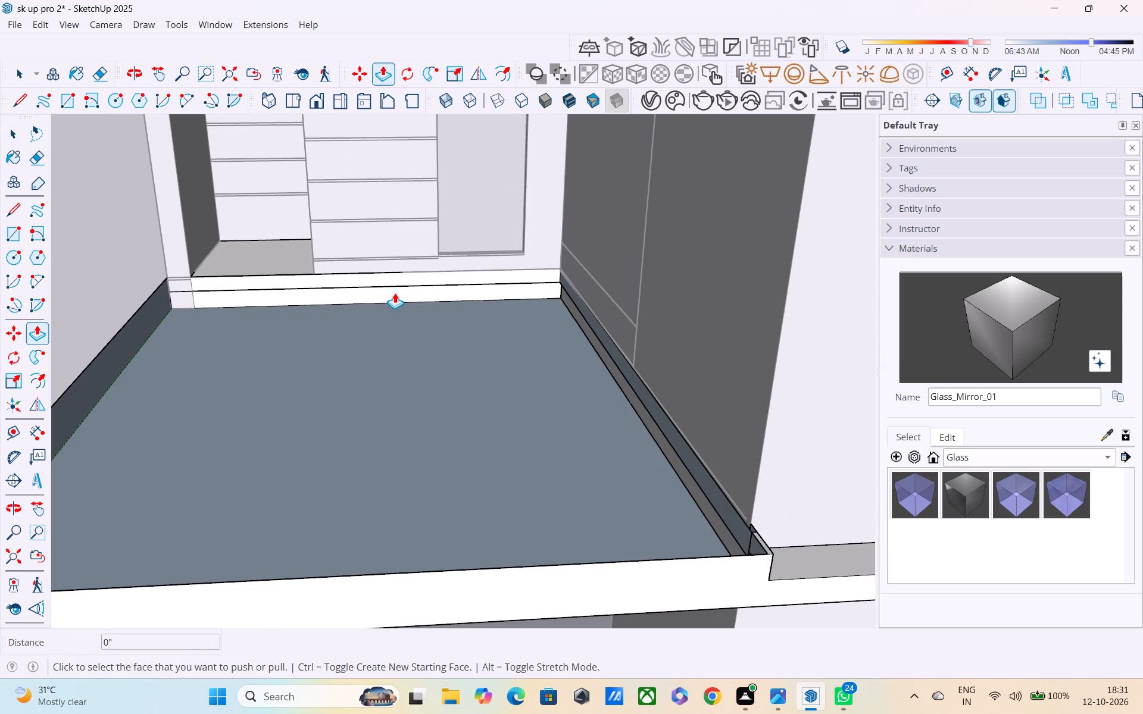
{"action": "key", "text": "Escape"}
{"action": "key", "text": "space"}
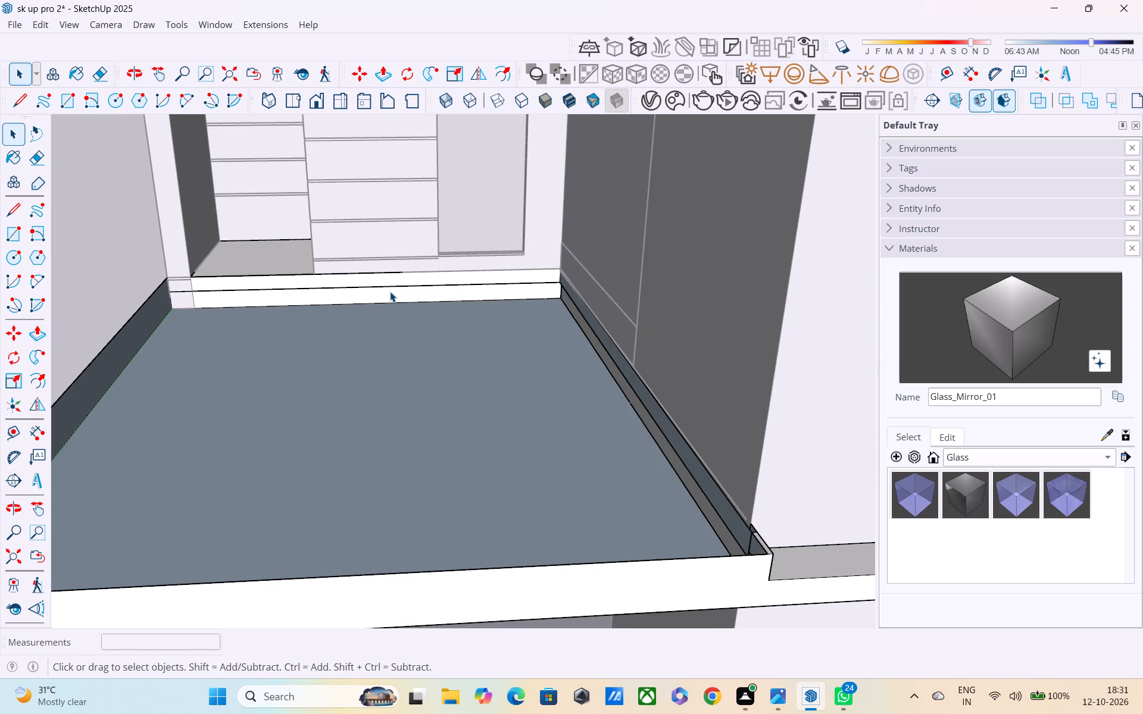
Erase the horizontal edge dividing the two strips of the slab's rear side.
{"action": "key", "text": "e"}
{"action": "left_click", "coordinate": [377, 289]}
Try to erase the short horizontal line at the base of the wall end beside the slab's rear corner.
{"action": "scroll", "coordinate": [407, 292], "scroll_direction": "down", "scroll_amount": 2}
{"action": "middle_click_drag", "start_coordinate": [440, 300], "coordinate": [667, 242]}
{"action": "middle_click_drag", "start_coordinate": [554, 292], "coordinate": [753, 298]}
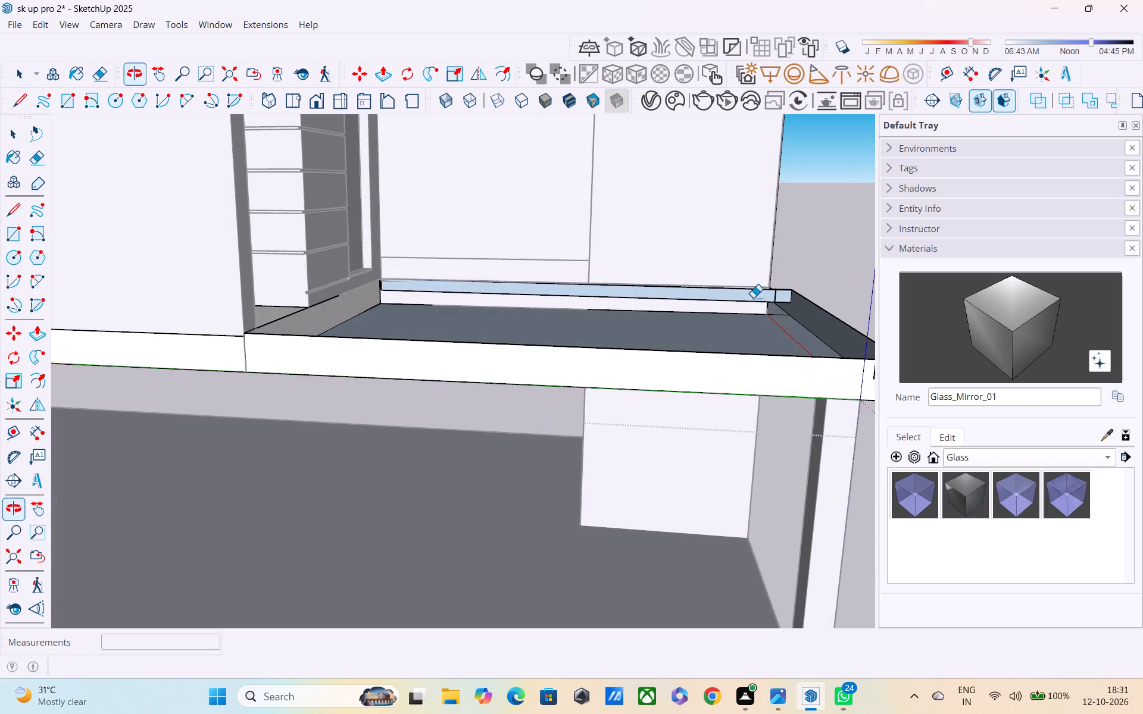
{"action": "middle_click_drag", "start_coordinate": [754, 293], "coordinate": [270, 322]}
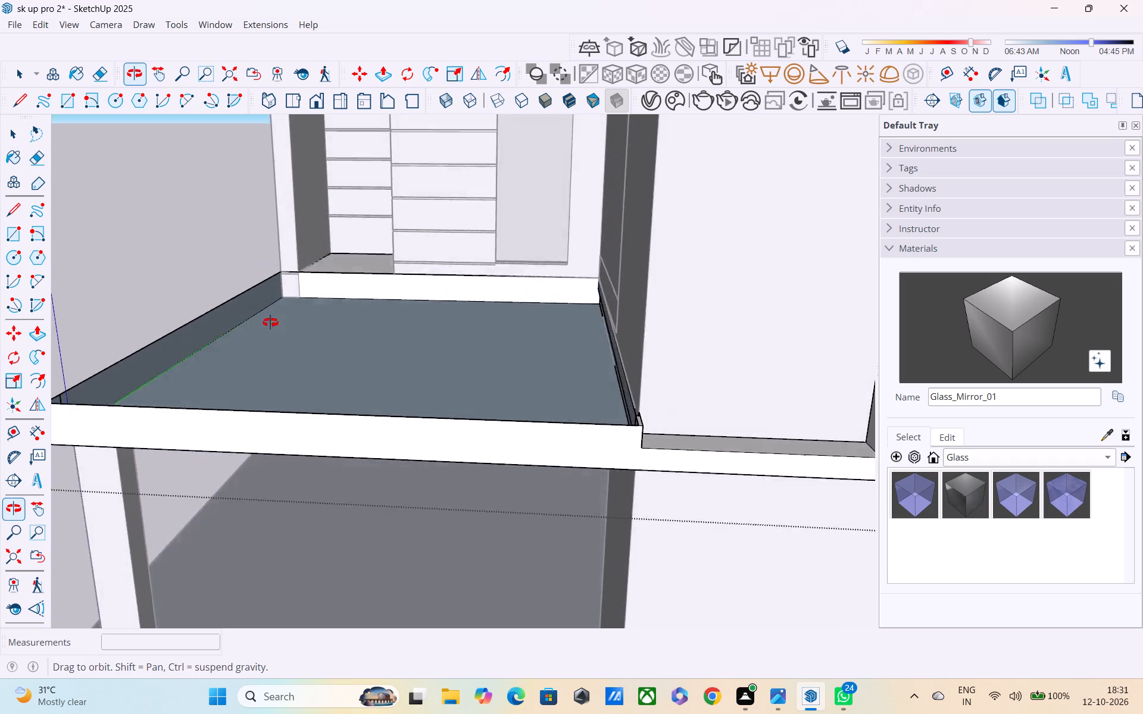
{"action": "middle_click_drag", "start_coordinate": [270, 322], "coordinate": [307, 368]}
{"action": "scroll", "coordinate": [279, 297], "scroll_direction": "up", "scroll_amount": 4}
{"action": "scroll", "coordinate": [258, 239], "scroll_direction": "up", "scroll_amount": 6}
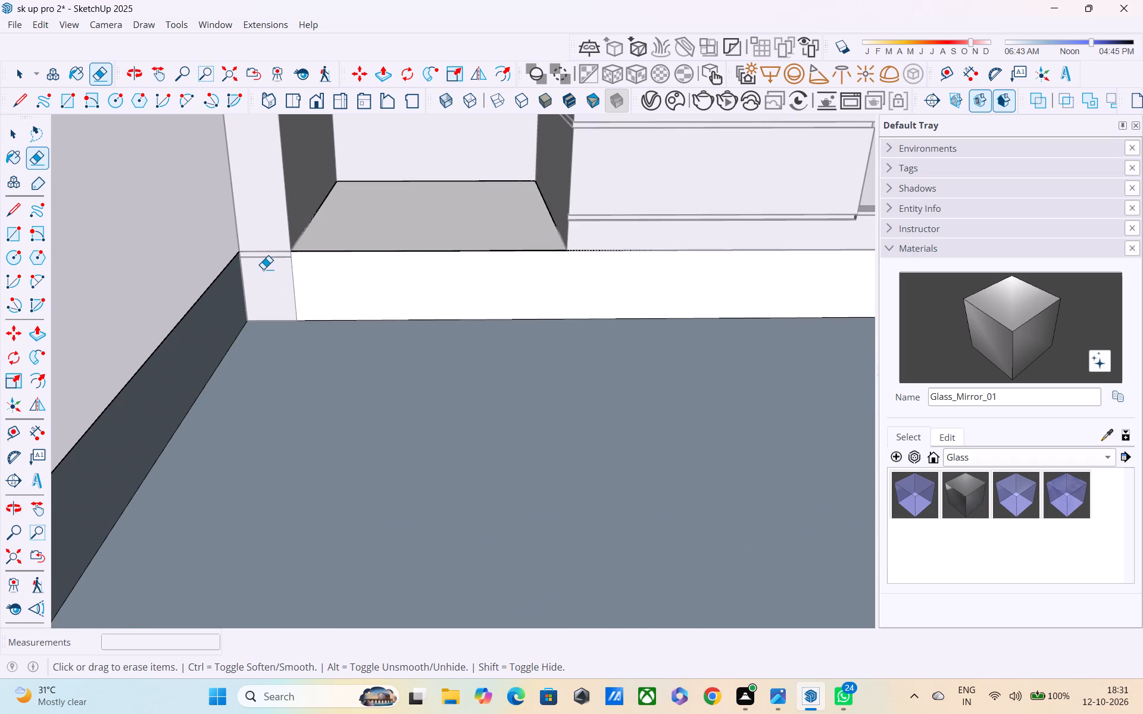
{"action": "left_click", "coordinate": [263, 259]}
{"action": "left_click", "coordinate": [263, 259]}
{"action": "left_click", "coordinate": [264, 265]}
Close the group that is open for editing and return to the full model.
{"action": "key", "text": "Escape"}
{"action": "left_click", "coordinate": [214, 239]}
{"action": "key", "text": "space"}
{"action": "left_click", "coordinate": [208, 234]}
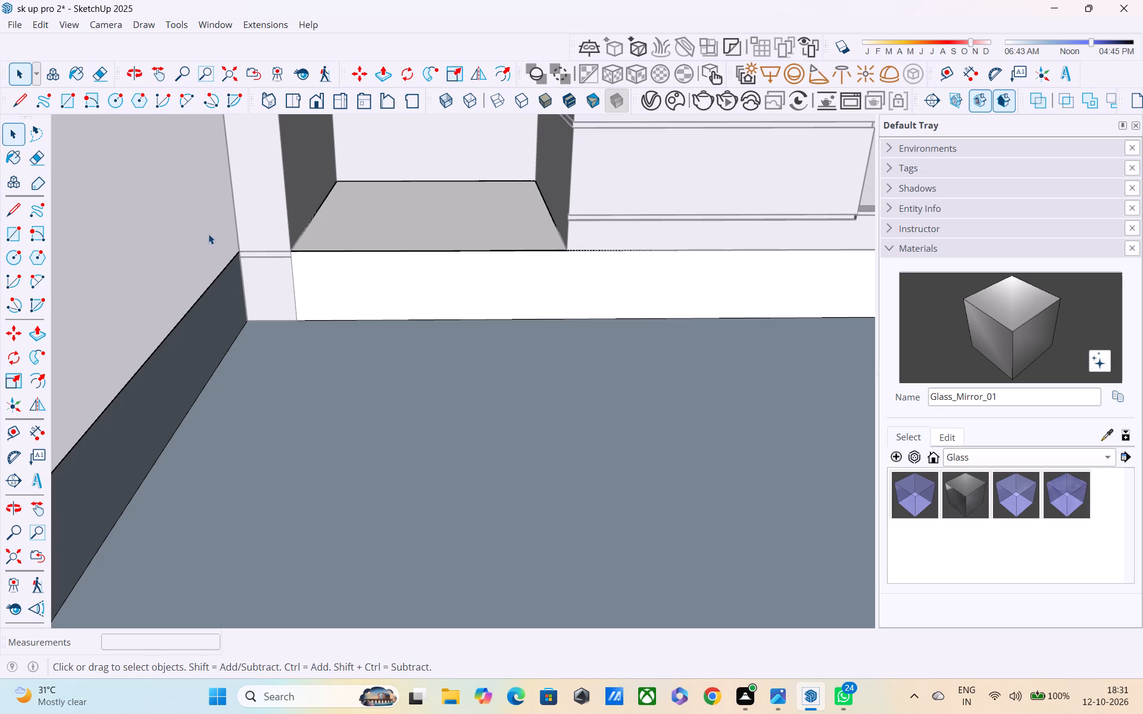
{"action": "double_click", "coordinate": [213, 242]}
{"action": "triple_click", "coordinate": [260, 268]}
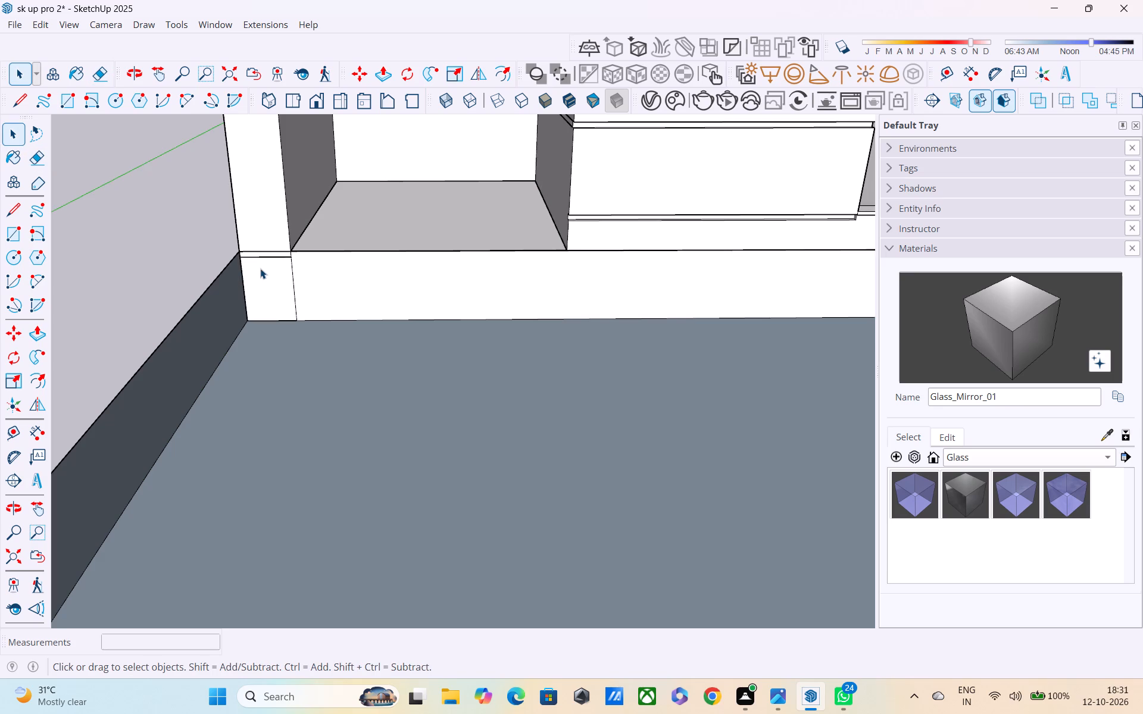
{"action": "left_click", "coordinate": [202, 215]}
{"action": "key", "text": "e"}
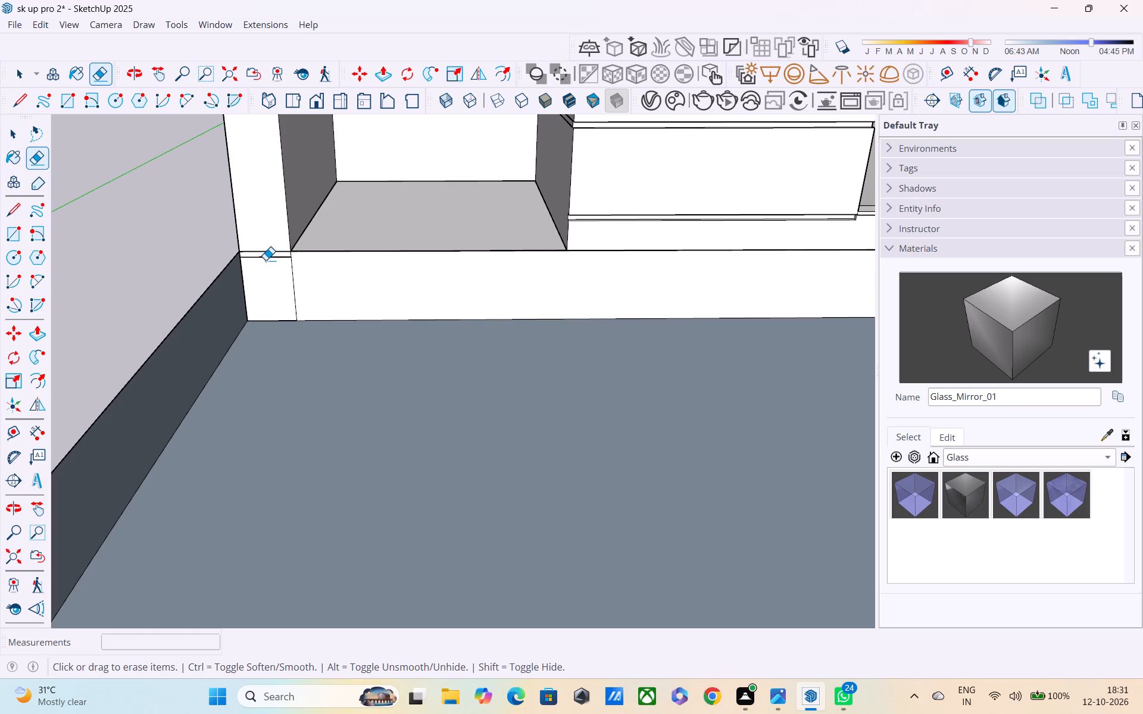
{"action": "key", "text": "space"}
Draw a rectangle about 13' 2" by 15' 9" over the terrace slab's open top, from the wall end's base corner to the tower corner.
{"action": "key", "text": "r"}
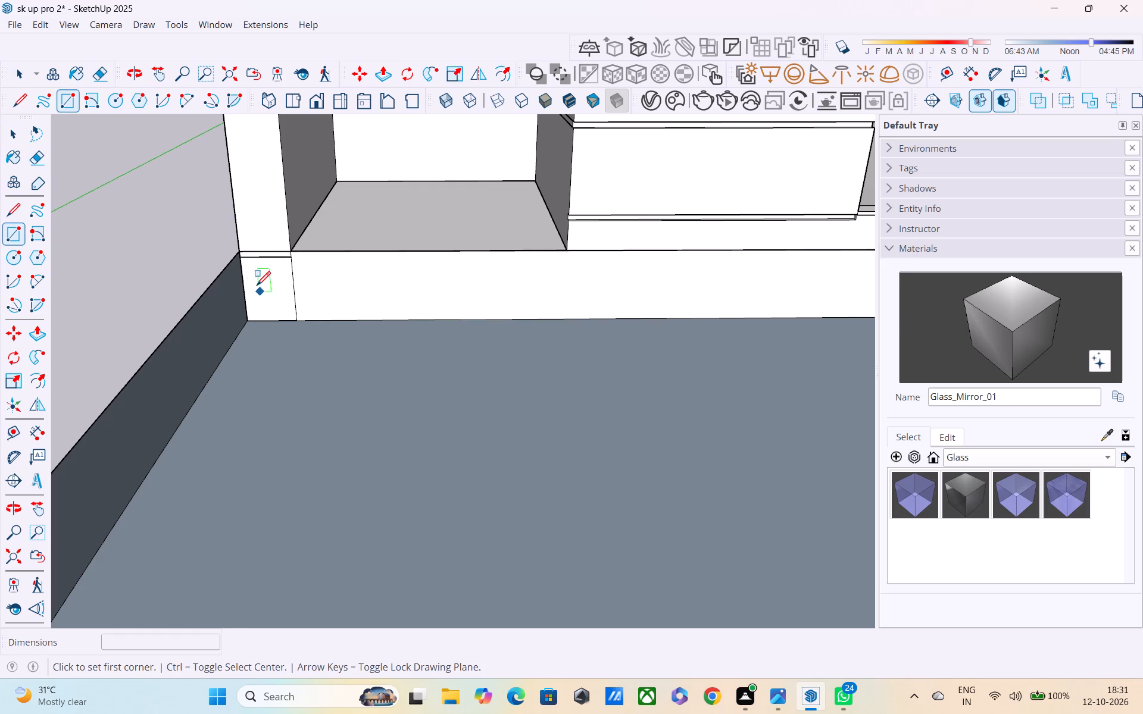
{"action": "left_click", "coordinate": [241, 253]}
{"action": "scroll", "coordinate": [475, 362], "scroll_direction": "down", "scroll_amount": 5}
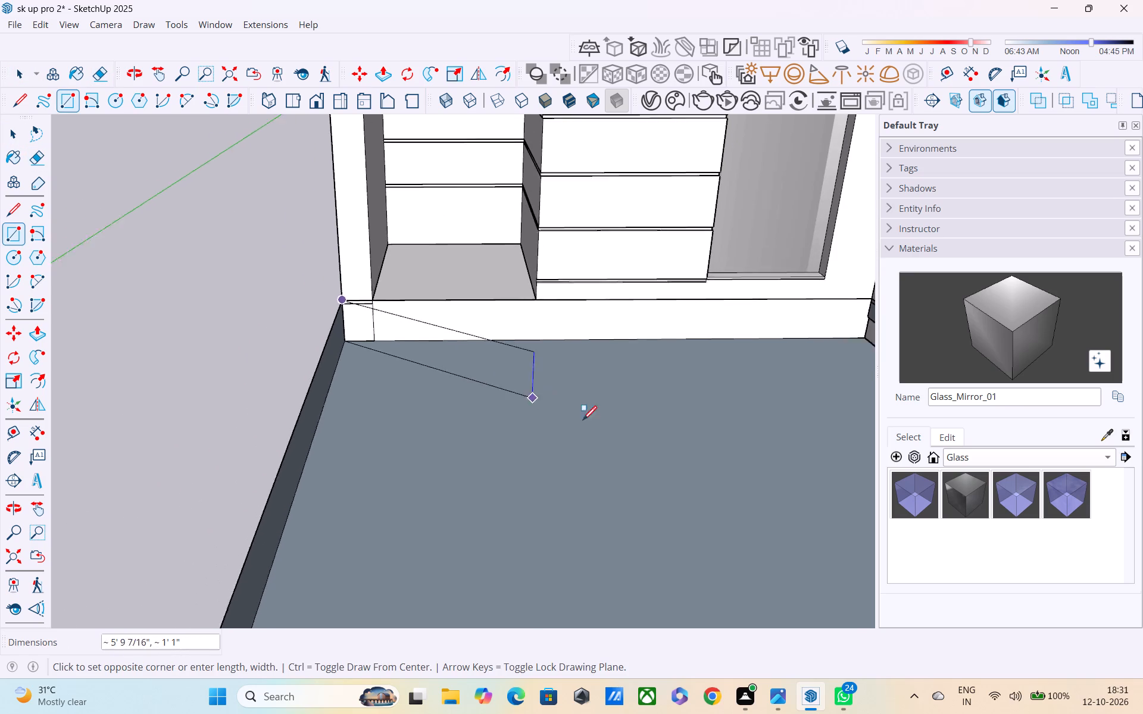
{"action": "scroll", "coordinate": [583, 421], "scroll_direction": "down", "scroll_amount": 9}
{"action": "middle_click_drag", "start_coordinate": [787, 527], "coordinate": [542, 419]}
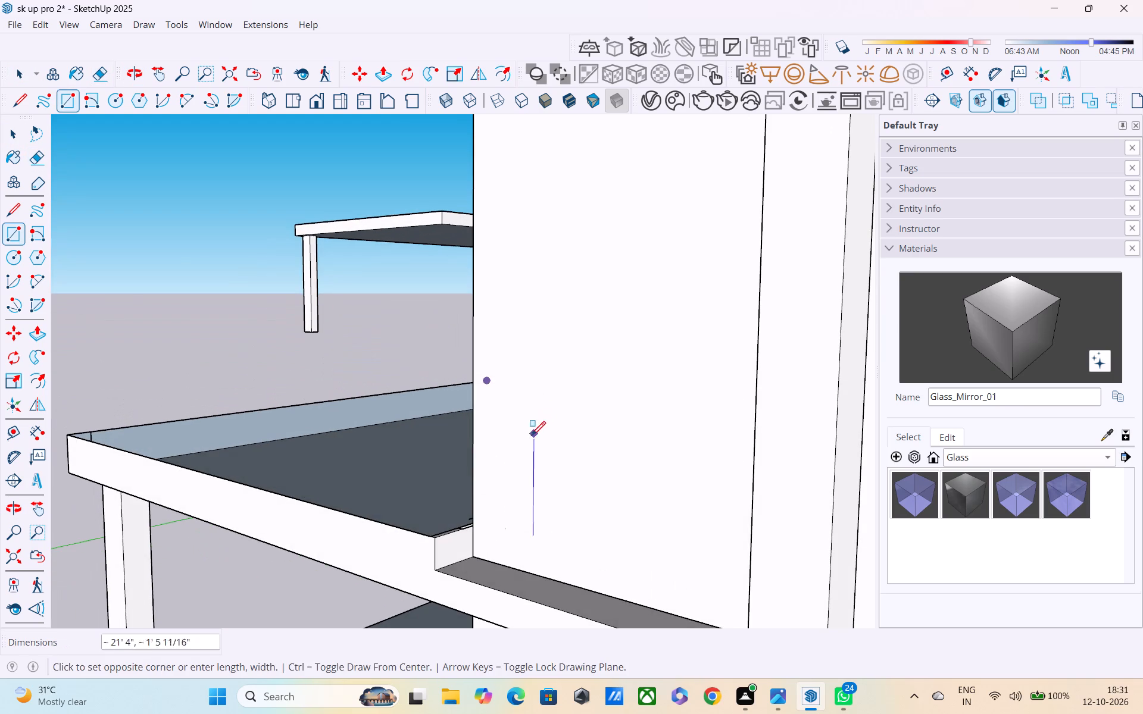
{"action": "middle_click_drag", "start_coordinate": [445, 536], "coordinate": [530, 549]}
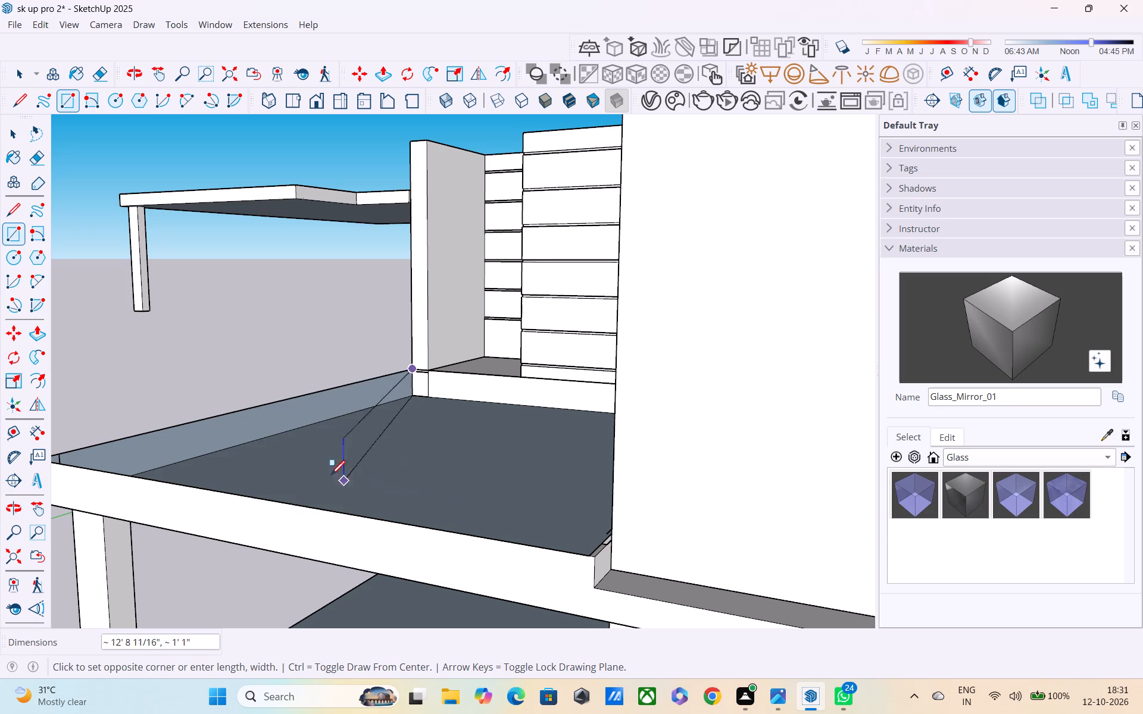
{"action": "middle_click_drag", "start_coordinate": [156, 496], "coordinate": [323, 494]}
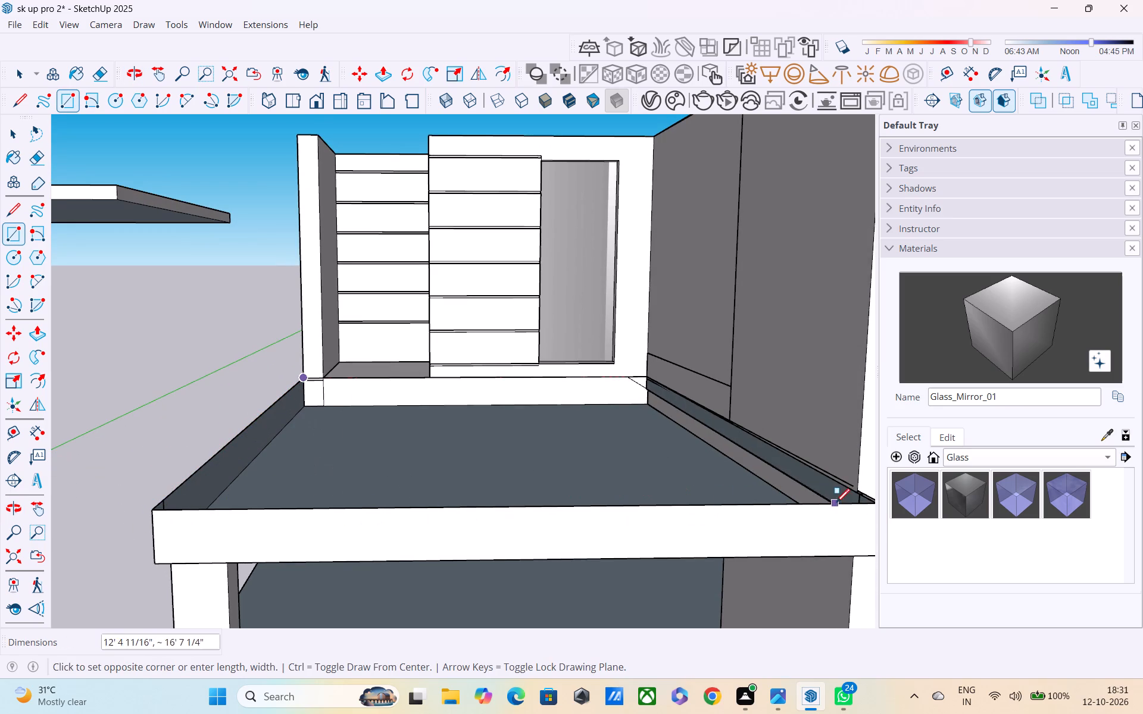
{"action": "middle_click_drag", "start_coordinate": [877, 506], "coordinate": [849, 421]}
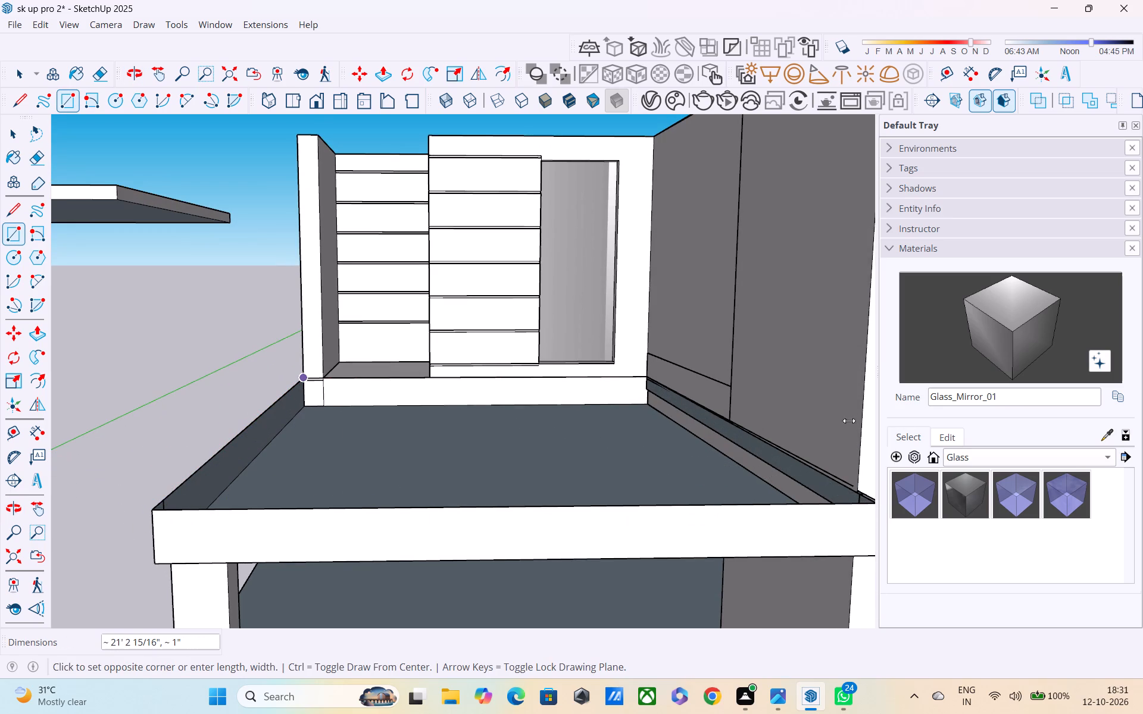
{"action": "middle_click_drag", "start_coordinate": [849, 421], "coordinate": [836, 422]}
{"action": "scroll", "coordinate": [699, 433], "scroll_direction": "up", "scroll_amount": 1}
{"action": "scroll", "coordinate": [696, 434], "scroll_direction": "down", "scroll_amount": 2}
{"action": "middle_click_drag", "start_coordinate": [695, 435], "coordinate": [885, 458]}
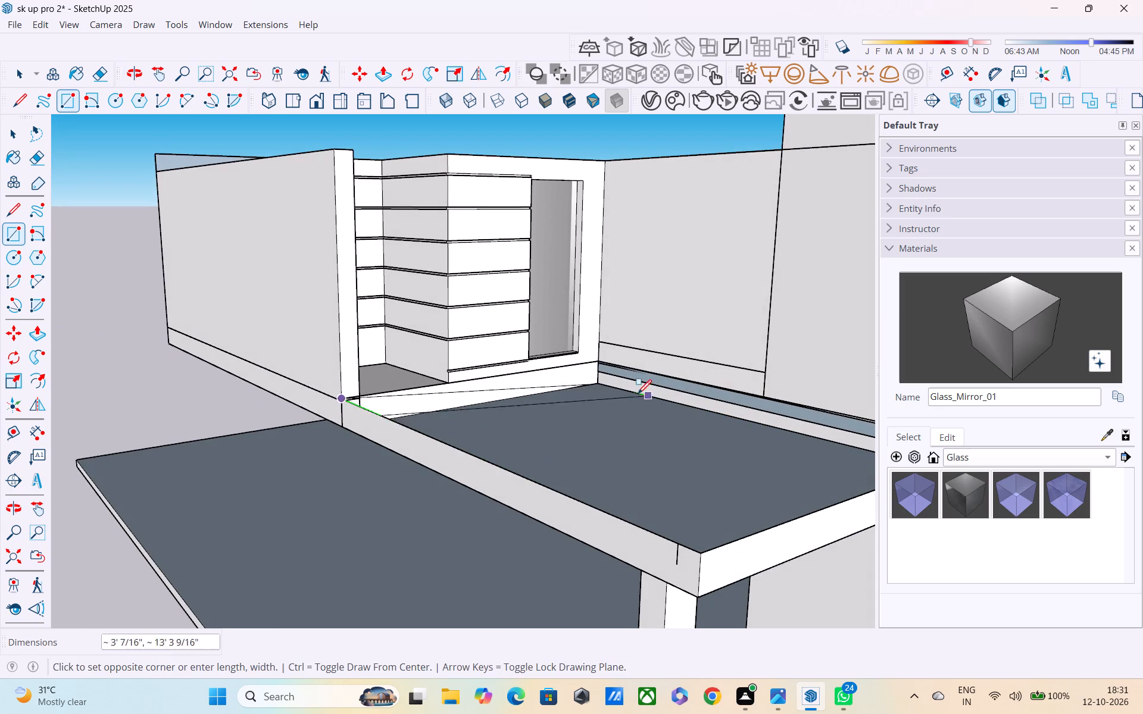
{"action": "scroll", "coordinate": [602, 390], "scroll_direction": "up", "scroll_amount": 1}
{"action": "scroll", "coordinate": [522, 409], "scroll_direction": "down", "scroll_amount": 1}
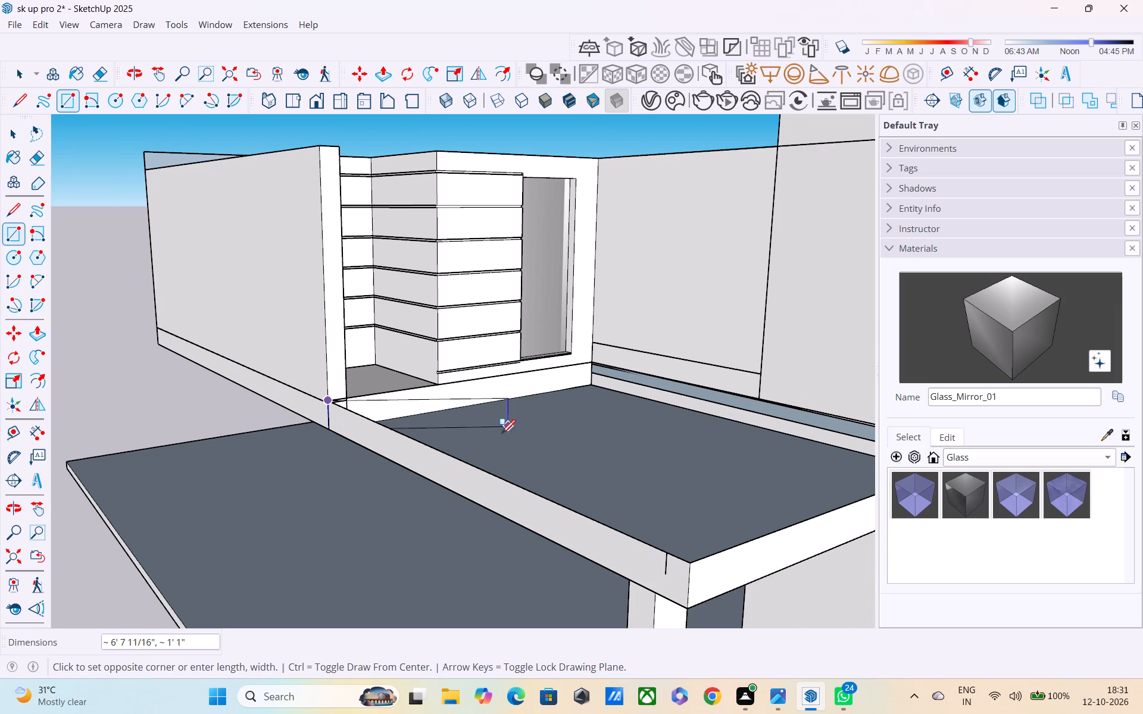
{"action": "middle_click_drag", "start_coordinate": [321, 411], "coordinate": [238, 455]}
{"action": "scroll", "coordinate": [276, 421], "scroll_direction": "up", "scroll_amount": 4}
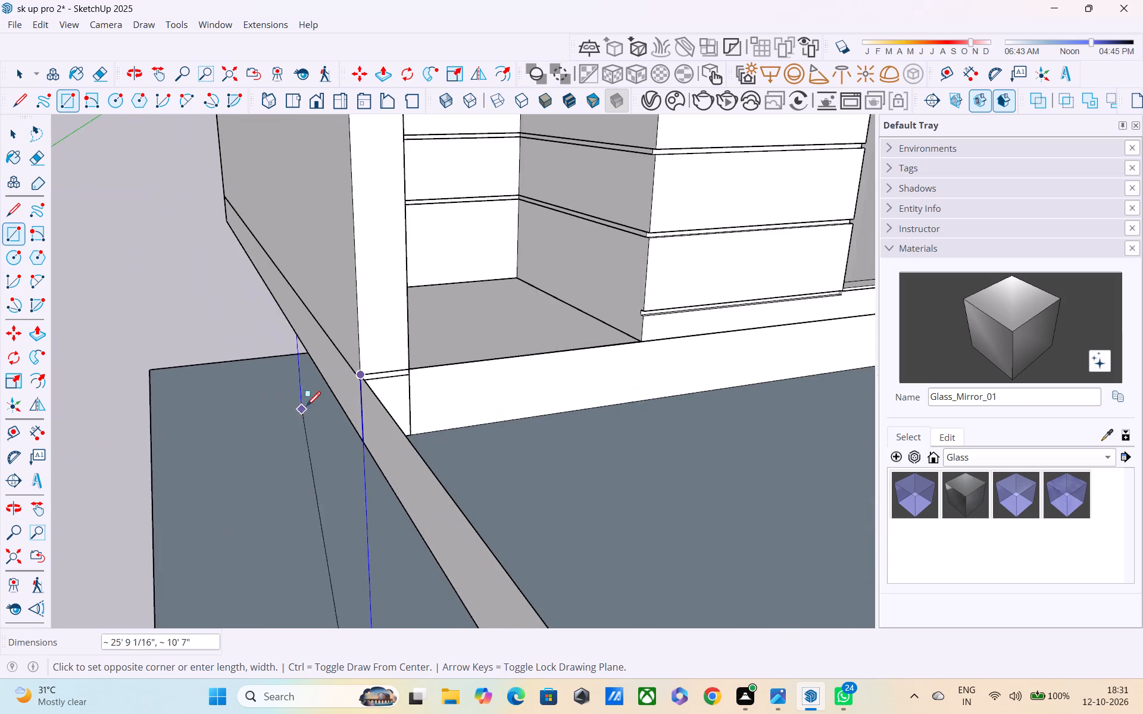
{"action": "scroll", "coordinate": [371, 380], "scroll_direction": "up", "scroll_amount": 9}
{"action": "scroll", "coordinate": [376, 383], "scroll_direction": "down", "scroll_amount": 5}
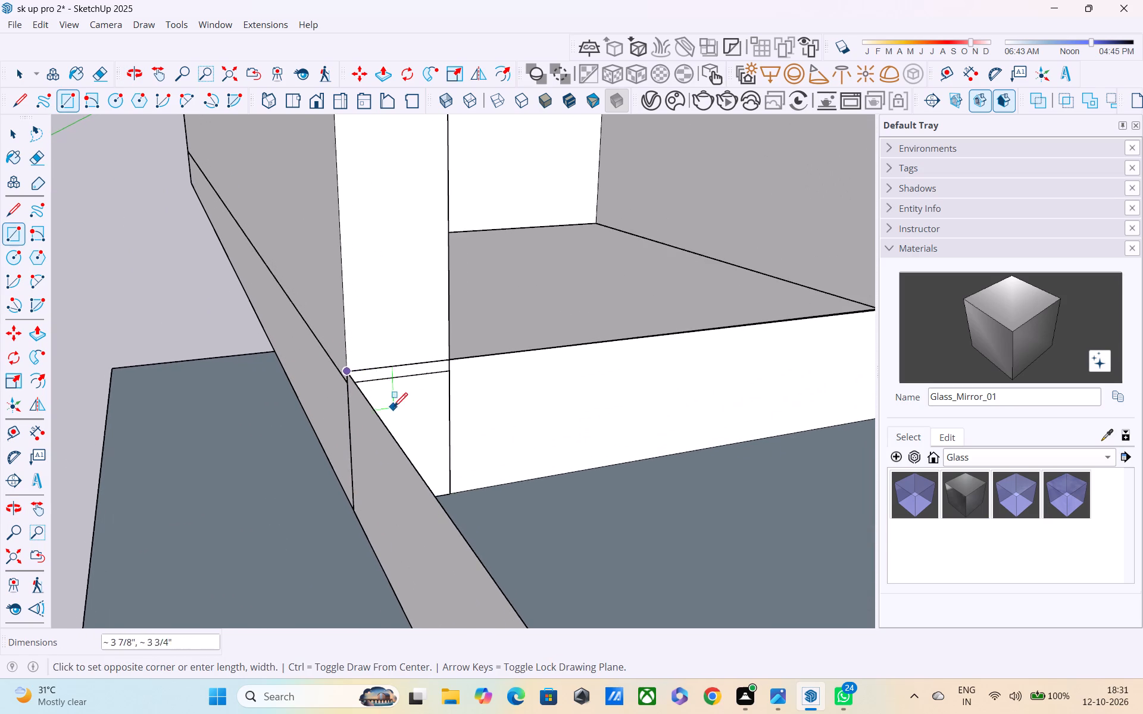
{"action": "scroll", "coordinate": [394, 408], "scroll_direction": "down", "scroll_amount": 16}
{"action": "middle_click_drag", "start_coordinate": [496, 461], "coordinate": [293, 458]}
{"action": "scroll", "coordinate": [293, 458], "scroll_direction": "down", "scroll_amount": 4}
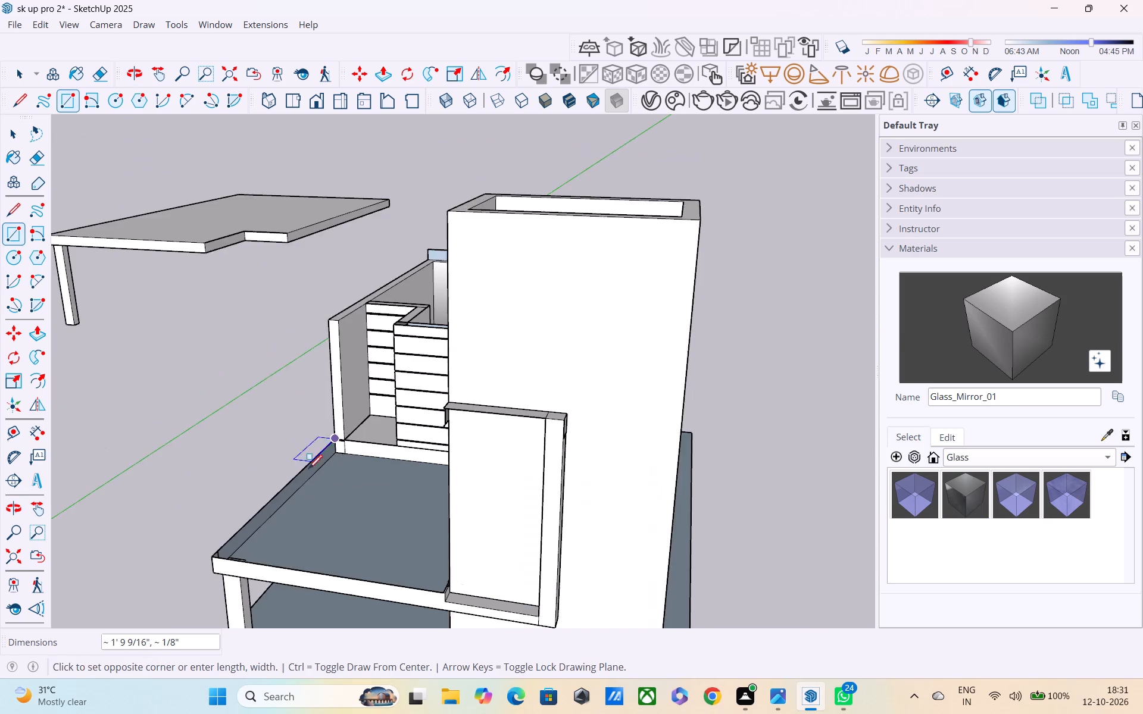
{"action": "scroll", "coordinate": [372, 509], "scroll_direction": "down", "scroll_amount": 2}
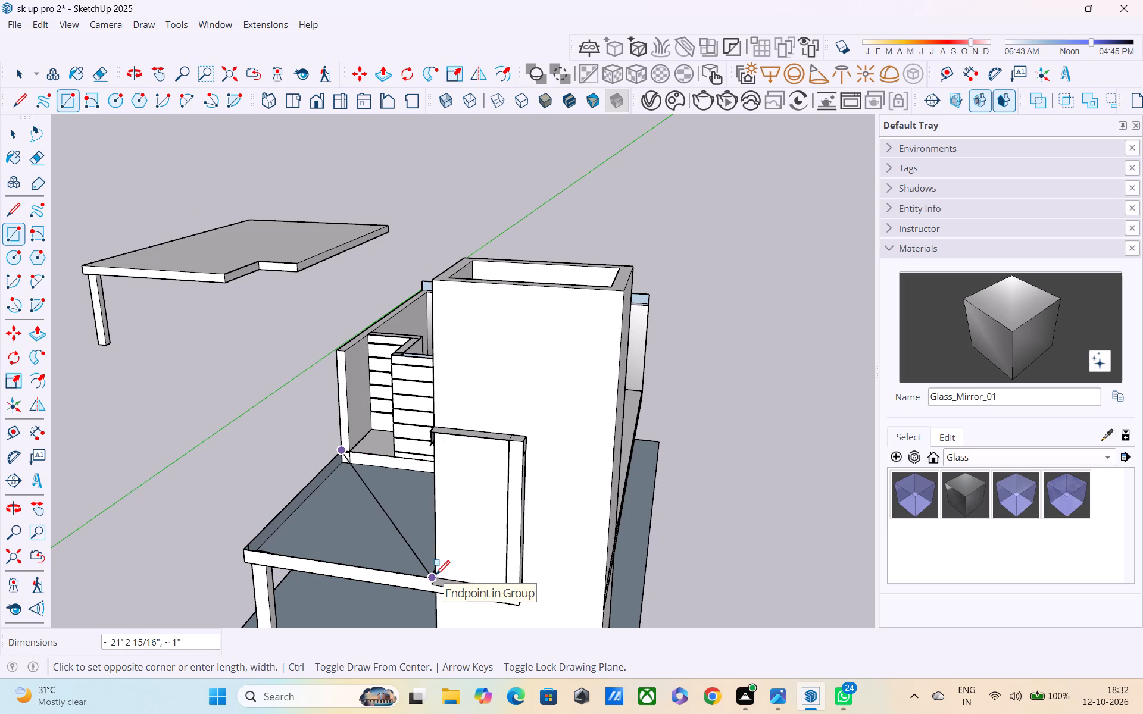
{"action": "middle_click_drag", "start_coordinate": [415, 565], "coordinate": [585, 487]}
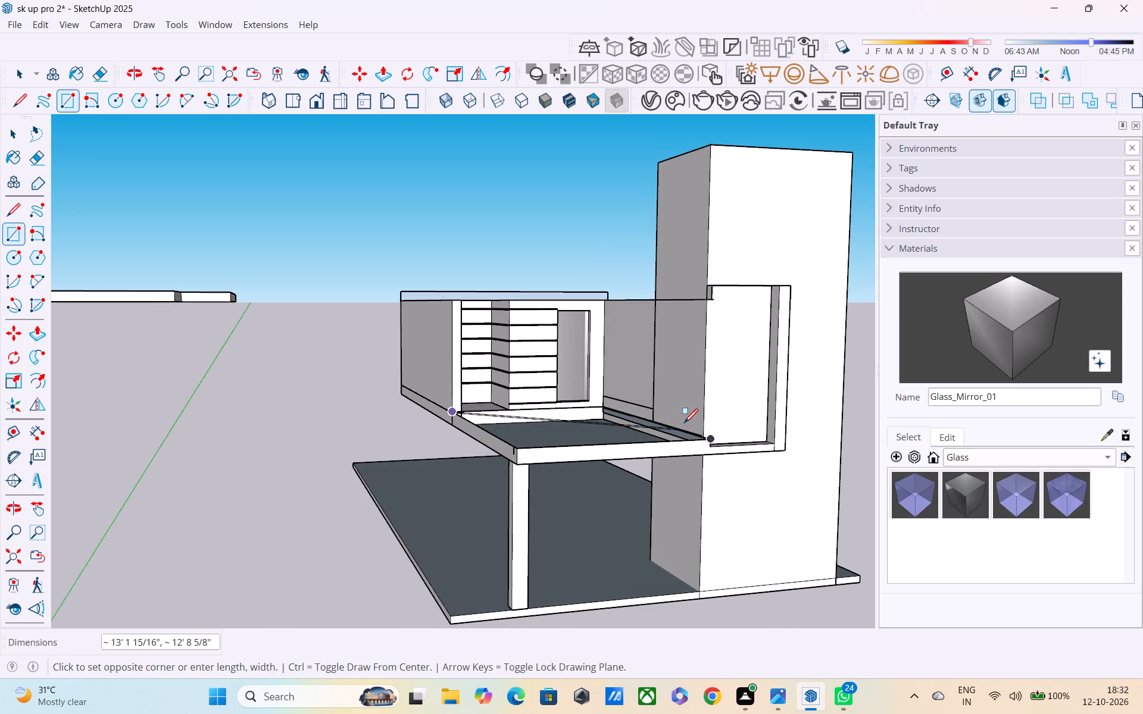
{"action": "left_click", "coordinate": [701, 434]}
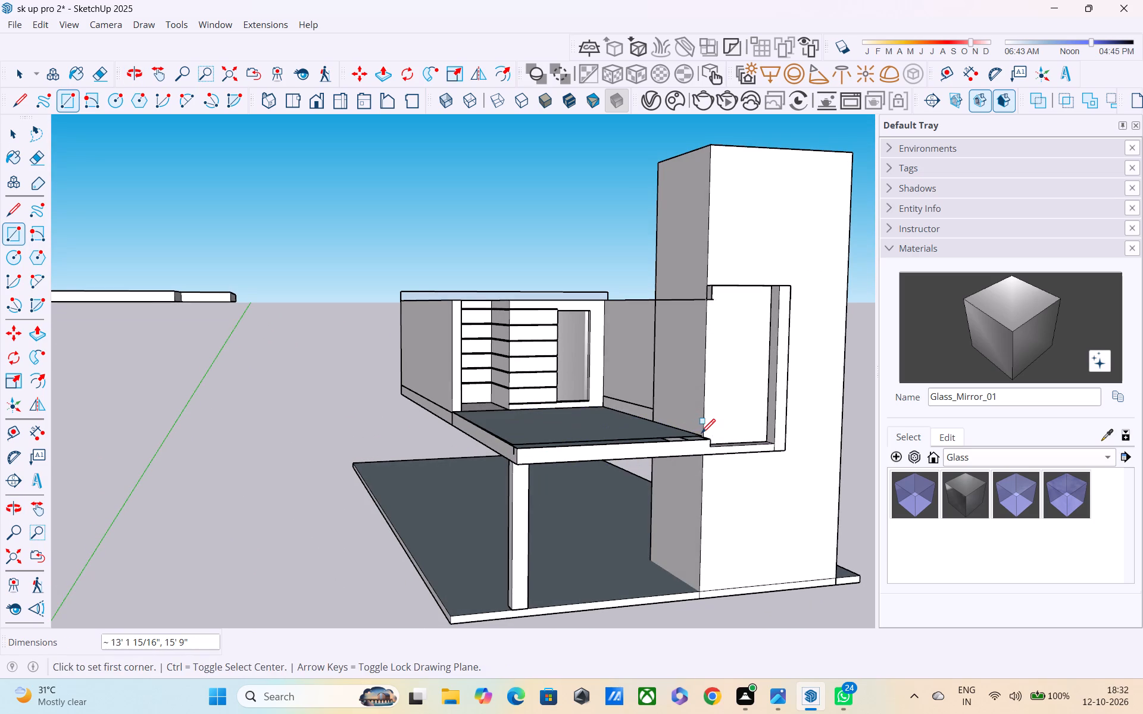
Move the new terrace top face down about 2" from its front corner to sit slightly lower within the slab's rim.
{"action": "middle_click_drag", "start_coordinate": [694, 453], "coordinate": [566, 555]}
{"action": "scroll", "coordinate": [474, 550], "scroll_direction": "up", "scroll_amount": 4}
{"action": "middle_click_drag", "start_coordinate": [451, 541], "coordinate": [455, 463]}
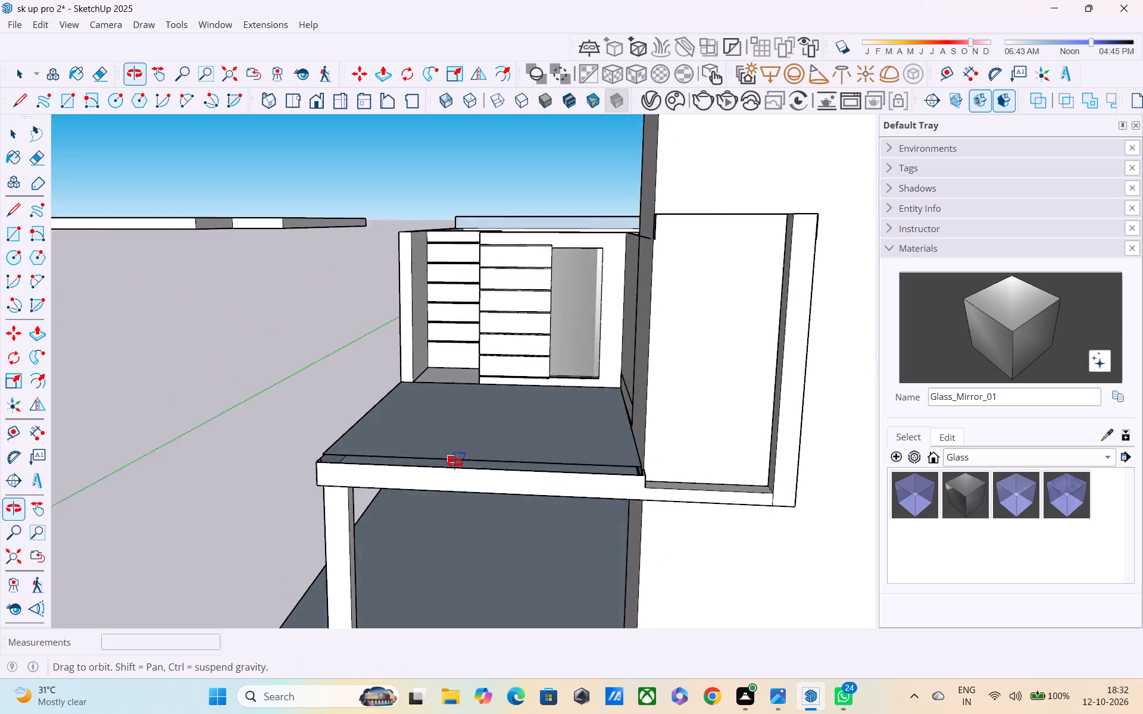
{"action": "middle_click_drag", "start_coordinate": [455, 463], "coordinate": [661, 461]}
{"action": "scroll", "coordinate": [565, 439], "scroll_direction": "up", "scroll_amount": 3}
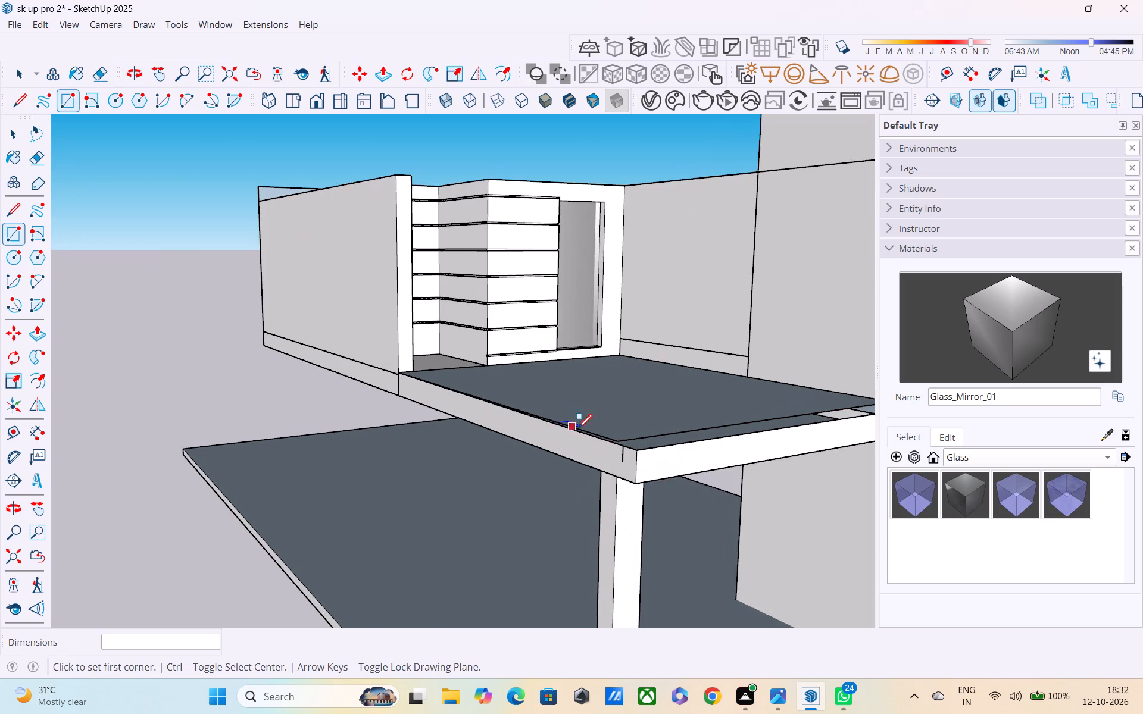
{"action": "scroll", "coordinate": [593, 422], "scroll_direction": "up", "scroll_amount": 2}
{"action": "key", "text": "space"}
{"action": "left_click", "coordinate": [626, 443]}
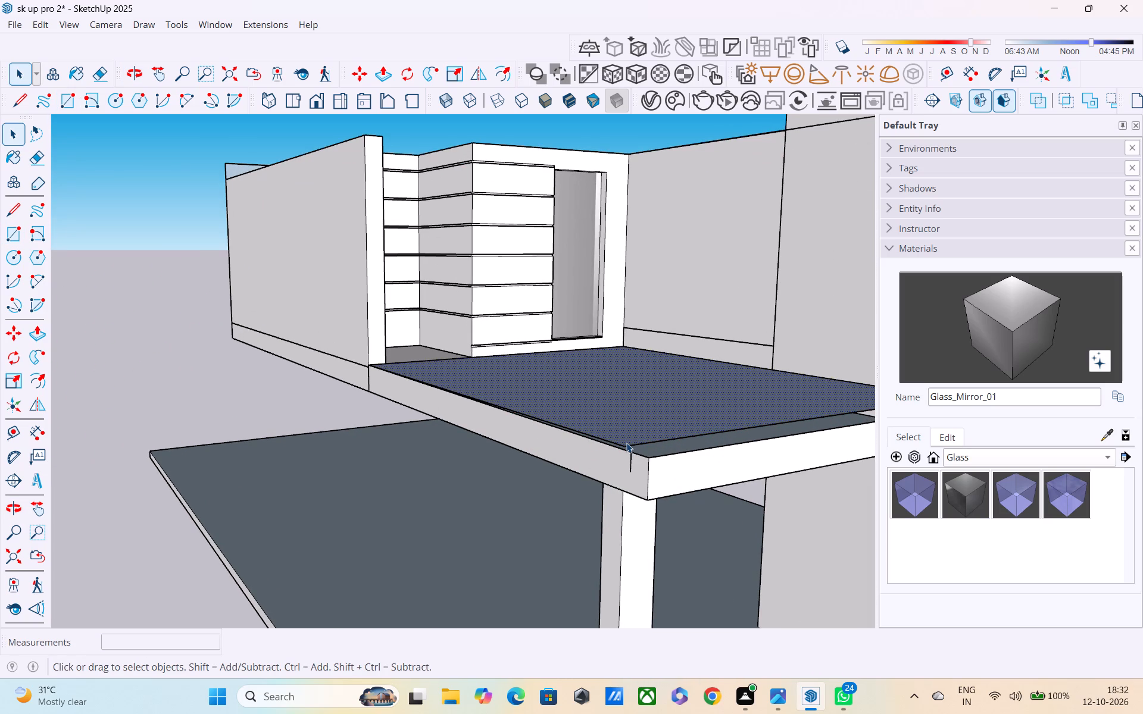
{"action": "key", "text": "m"}
{"action": "left_click", "coordinate": [626, 443]}
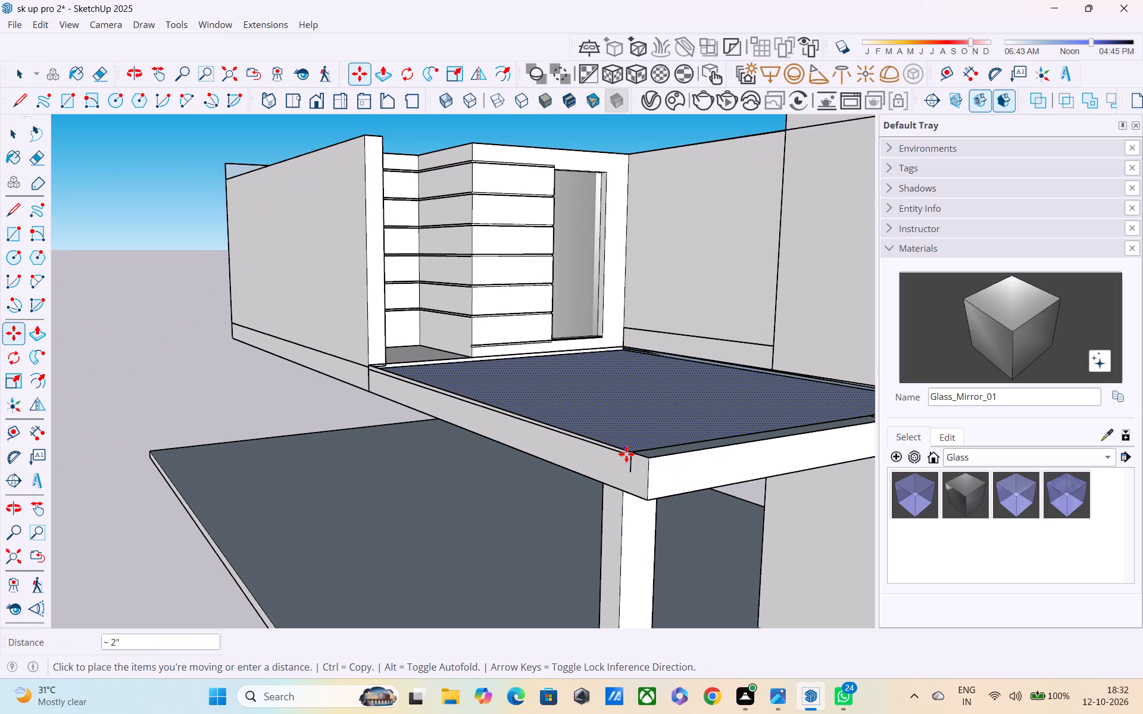
{"action": "left_click", "coordinate": [626, 450]}
Examine how the lowered top face meets the slab edges at the wall end and beside the tower.
{"action": "middle_click_drag", "start_coordinate": [612, 458], "coordinate": [600, 556]}
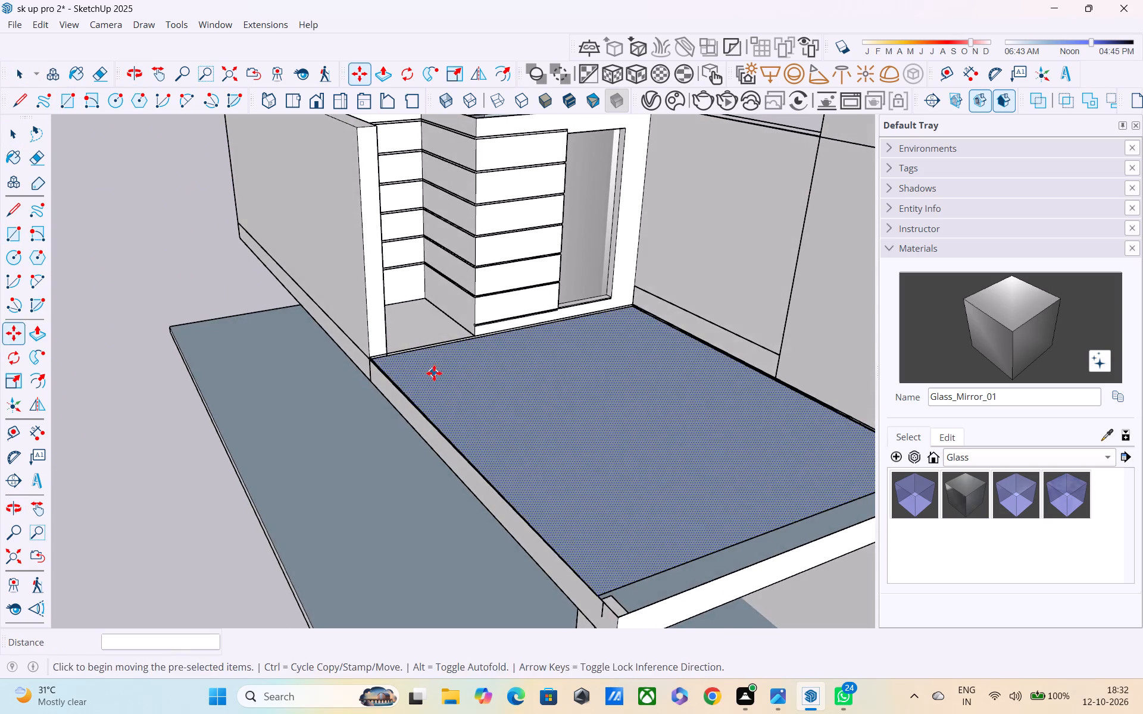
{"action": "middle_click_drag", "start_coordinate": [434, 373], "coordinate": [510, 566]}
{"action": "scroll", "coordinate": [421, 411], "scroll_direction": "up", "scroll_amount": 10}
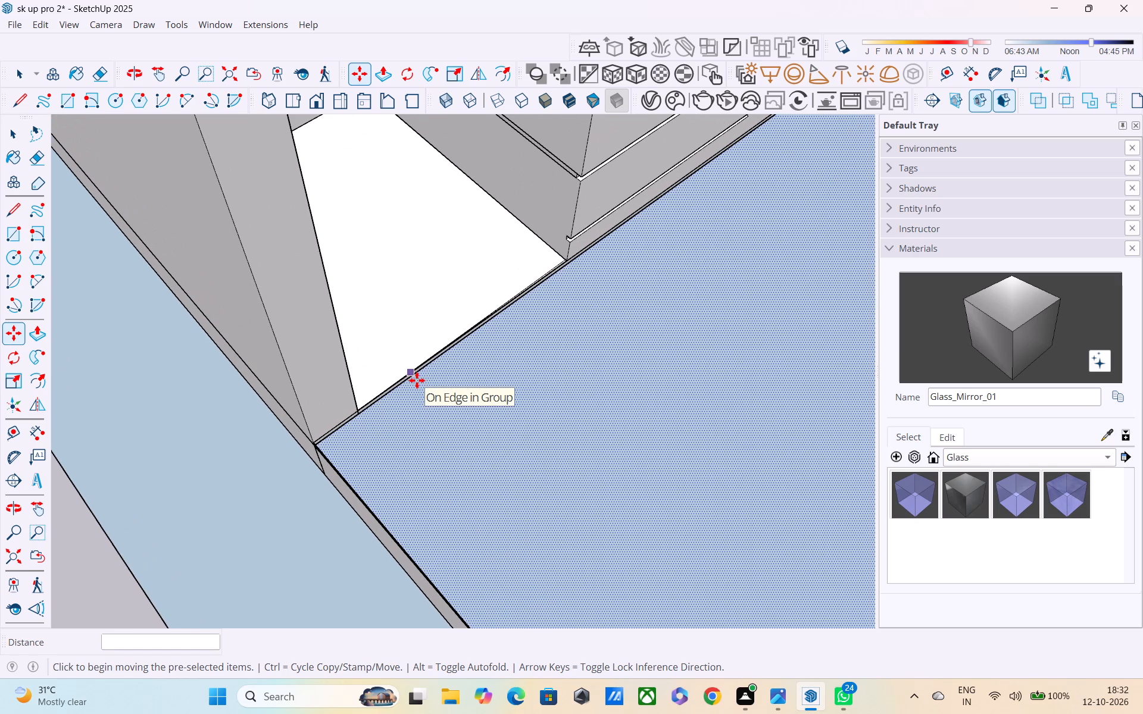
{"action": "middle_click_drag", "start_coordinate": [332, 446], "coordinate": [206, 305]}
{"action": "scroll", "coordinate": [212, 324], "scroll_direction": "down", "scroll_amount": 7}
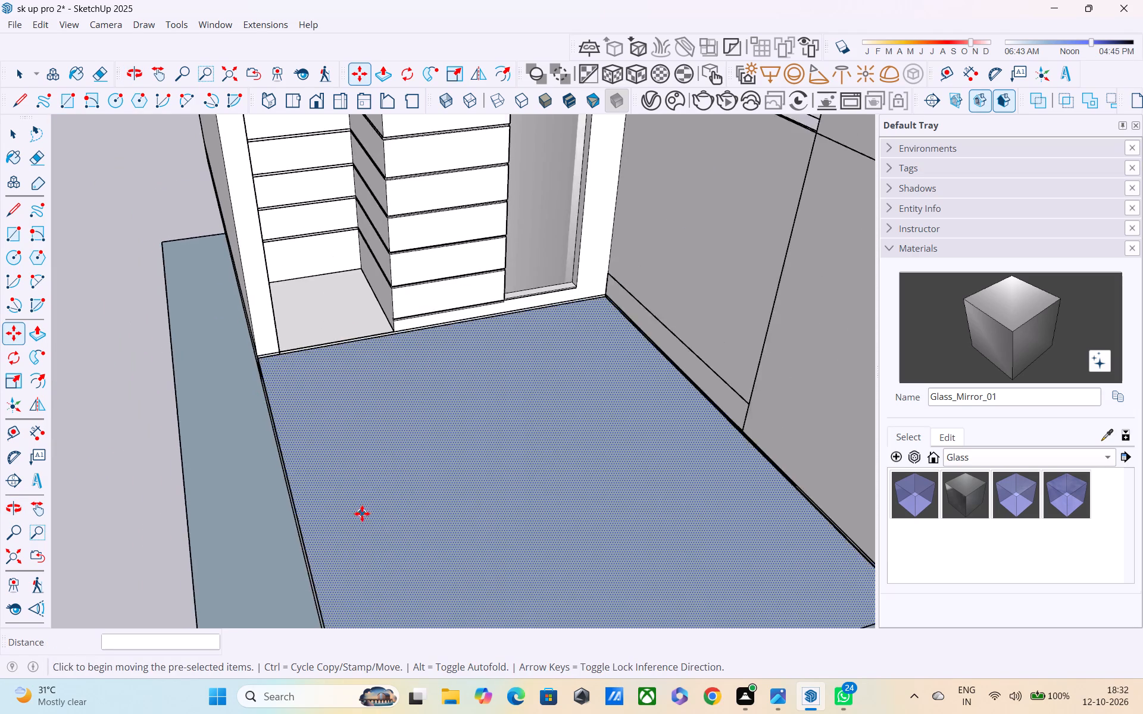
{"action": "scroll", "coordinate": [362, 513], "scroll_direction": "down", "scroll_amount": 3}
{"action": "middle_click_drag", "start_coordinate": [381, 526], "coordinate": [327, 412]}
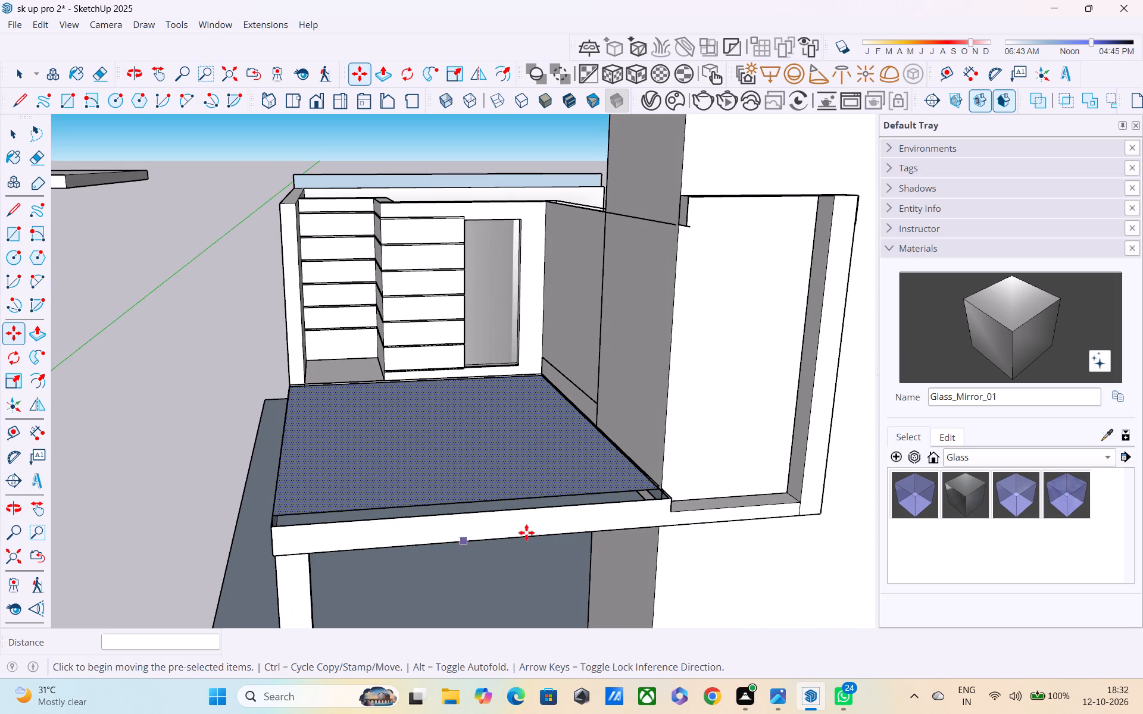
{"action": "middle_click_drag", "start_coordinate": [577, 502], "coordinate": [576, 509]}
{"action": "scroll", "coordinate": [618, 470], "scroll_direction": "up", "scroll_amount": 11}
{"action": "scroll", "coordinate": [667, 491], "scroll_direction": "up", "scroll_amount": 1}
{"action": "middle_click_drag", "start_coordinate": [667, 491], "coordinate": [574, 484]}
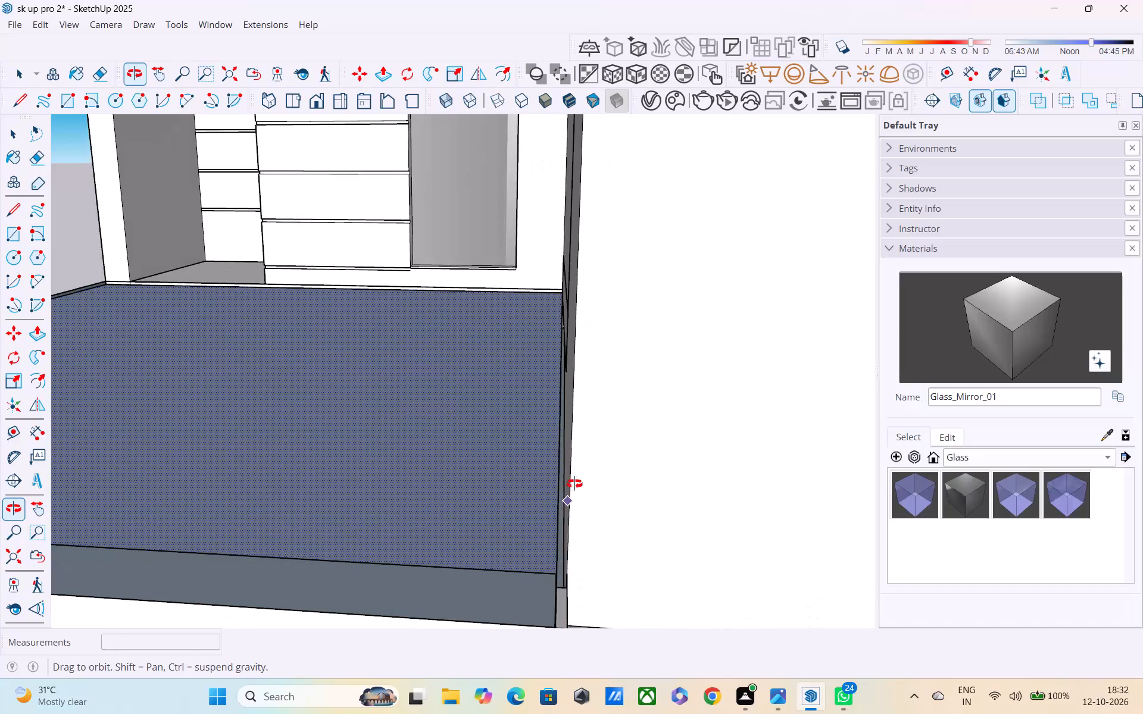
{"action": "middle_click_drag", "start_coordinate": [574, 484], "coordinate": [597, 463]}
{"action": "scroll", "coordinate": [587, 506], "scroll_direction": "up", "scroll_amount": 5}
{"action": "middle_click_drag", "start_coordinate": [589, 536], "coordinate": [614, 481]}
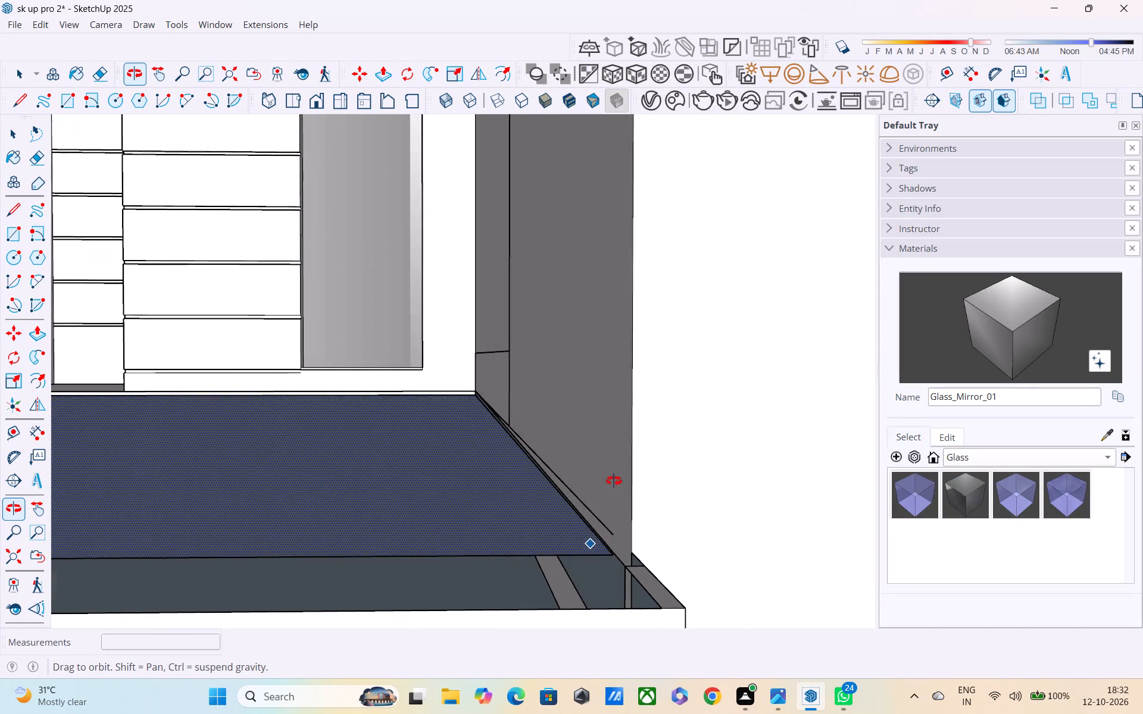
{"action": "middle_click_drag", "start_coordinate": [614, 481], "coordinate": [616, 478]}
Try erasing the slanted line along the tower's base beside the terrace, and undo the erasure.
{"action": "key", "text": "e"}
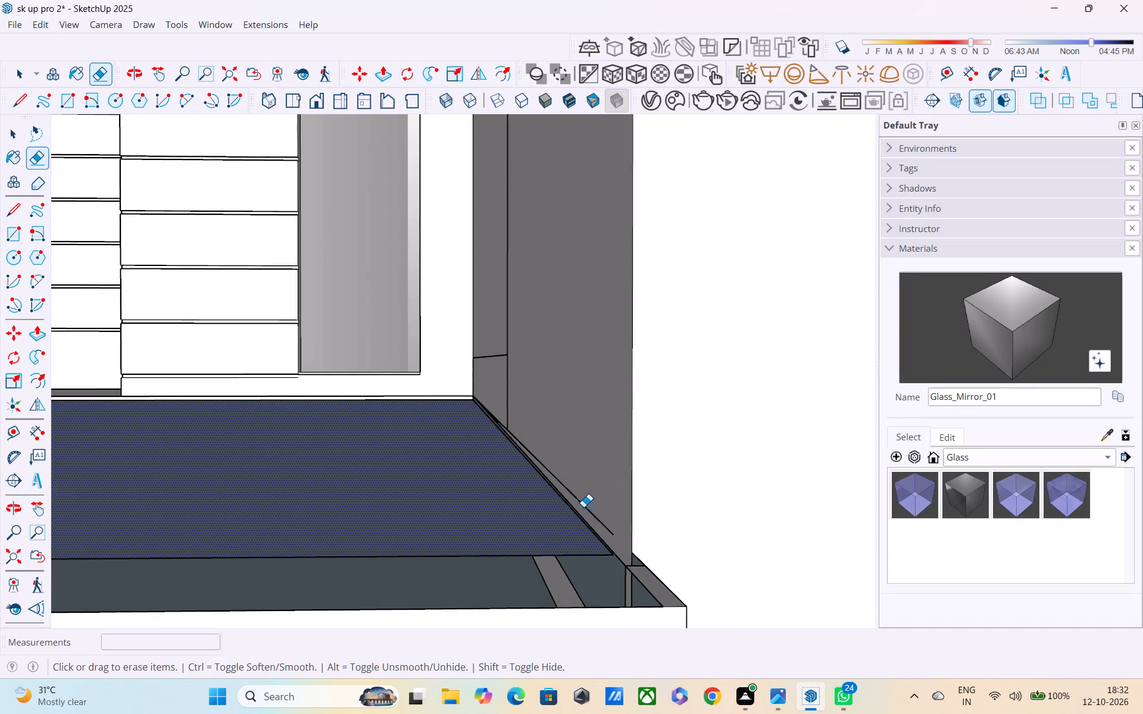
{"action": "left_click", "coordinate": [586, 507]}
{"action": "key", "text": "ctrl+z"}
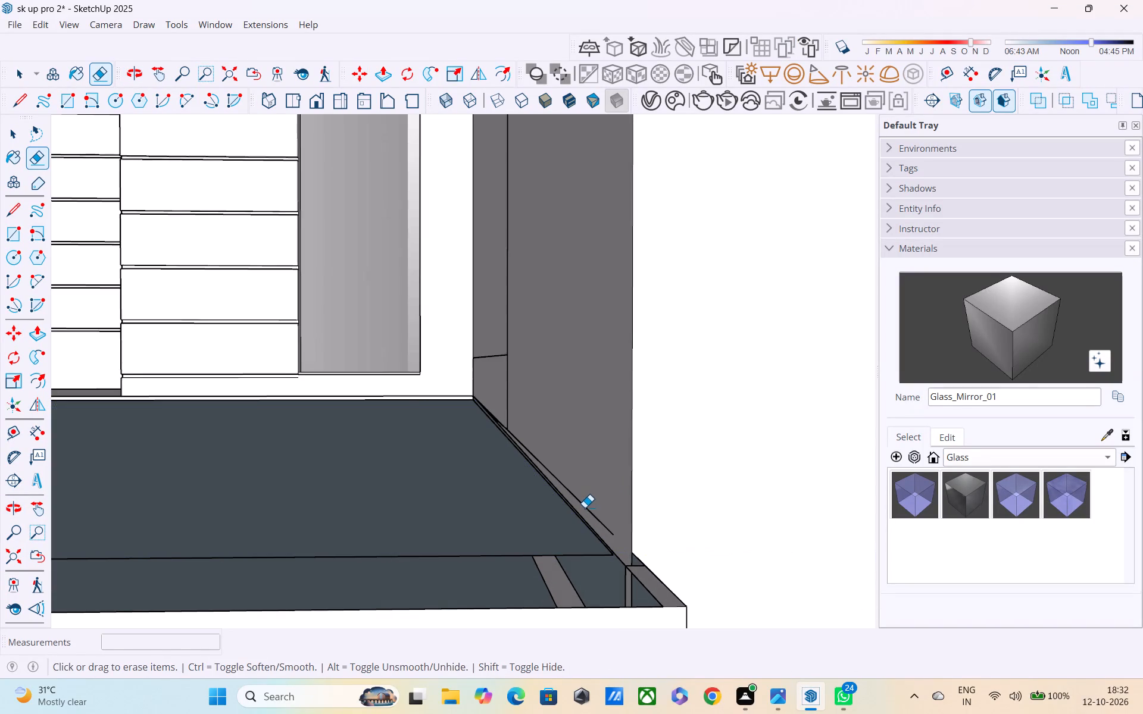
Open the upper-floor walls group for editing at the side wall between the window recess and the tower.
{"action": "scroll", "coordinate": [583, 508], "scroll_direction": "down", "scroll_amount": 5}
{"action": "key", "text": "space"}
{"action": "middle_click_drag", "start_coordinate": [510, 532], "coordinate": [530, 584]}
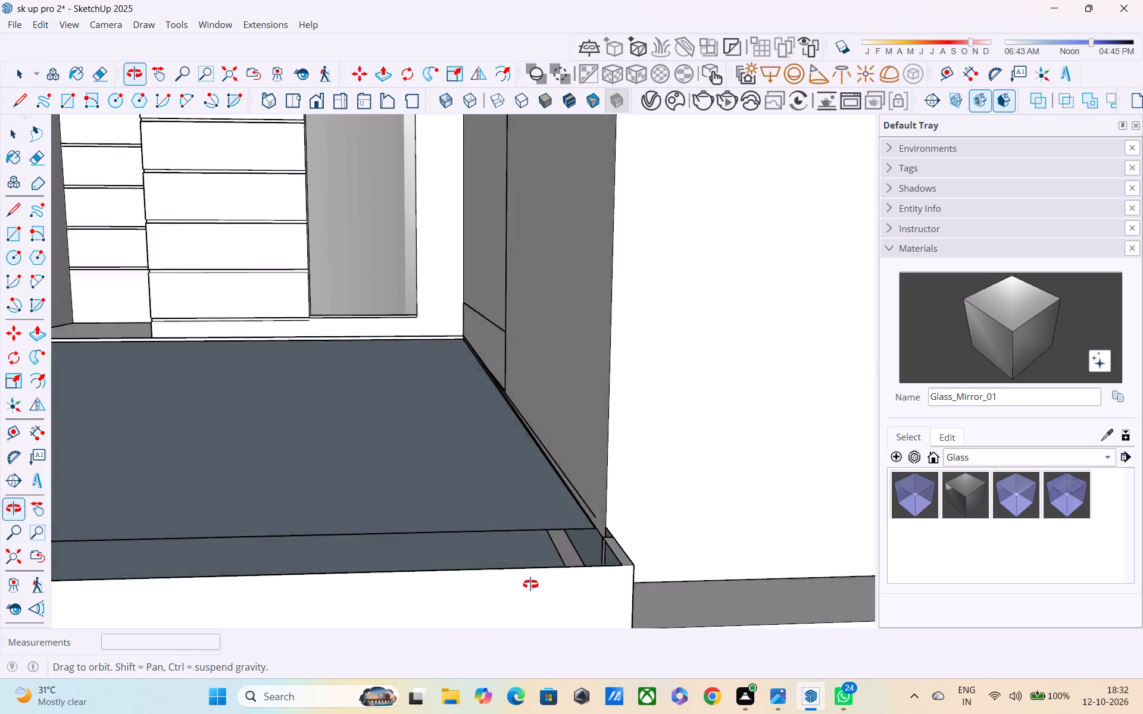
{"action": "middle_click_drag", "start_coordinate": [530, 584], "coordinate": [668, 588]}
{"action": "scroll", "coordinate": [564, 537], "scroll_direction": "down", "scroll_amount": 4}
{"action": "scroll", "coordinate": [512, 550], "scroll_direction": "down", "scroll_amount": 9}
{"action": "middle_click_drag", "start_coordinate": [423, 545], "coordinate": [423, 544]}
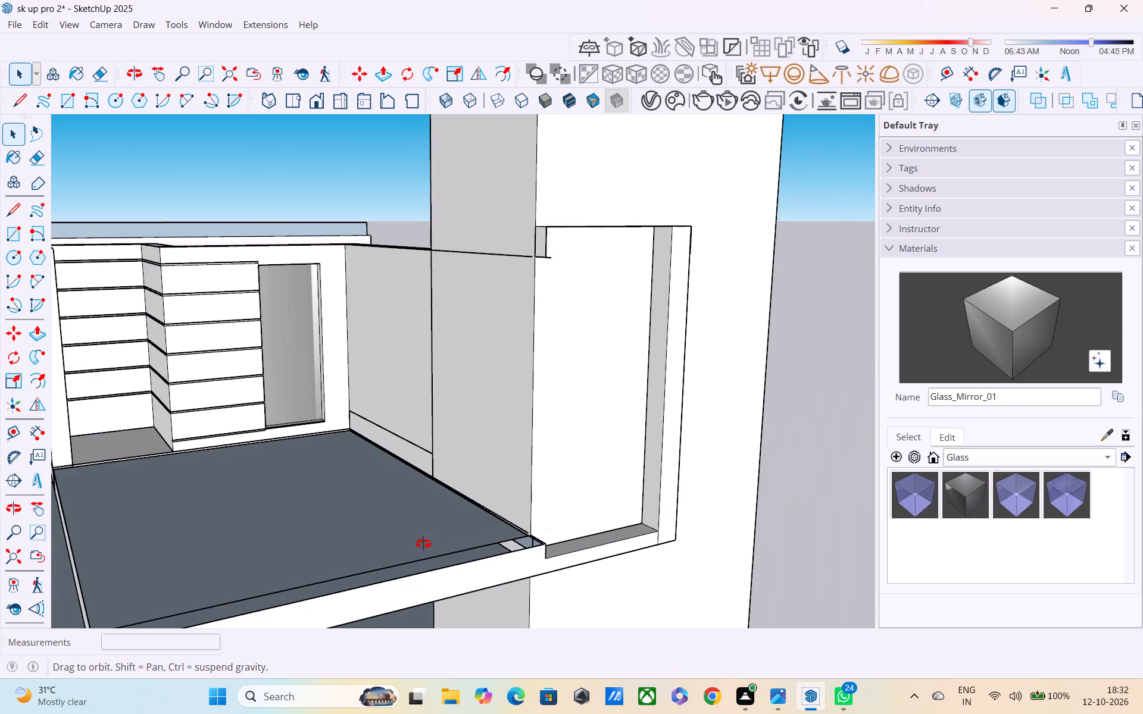
{"action": "middle_click_drag", "start_coordinate": [423, 544], "coordinate": [509, 542]}
{"action": "triple_click", "coordinate": [519, 419]}
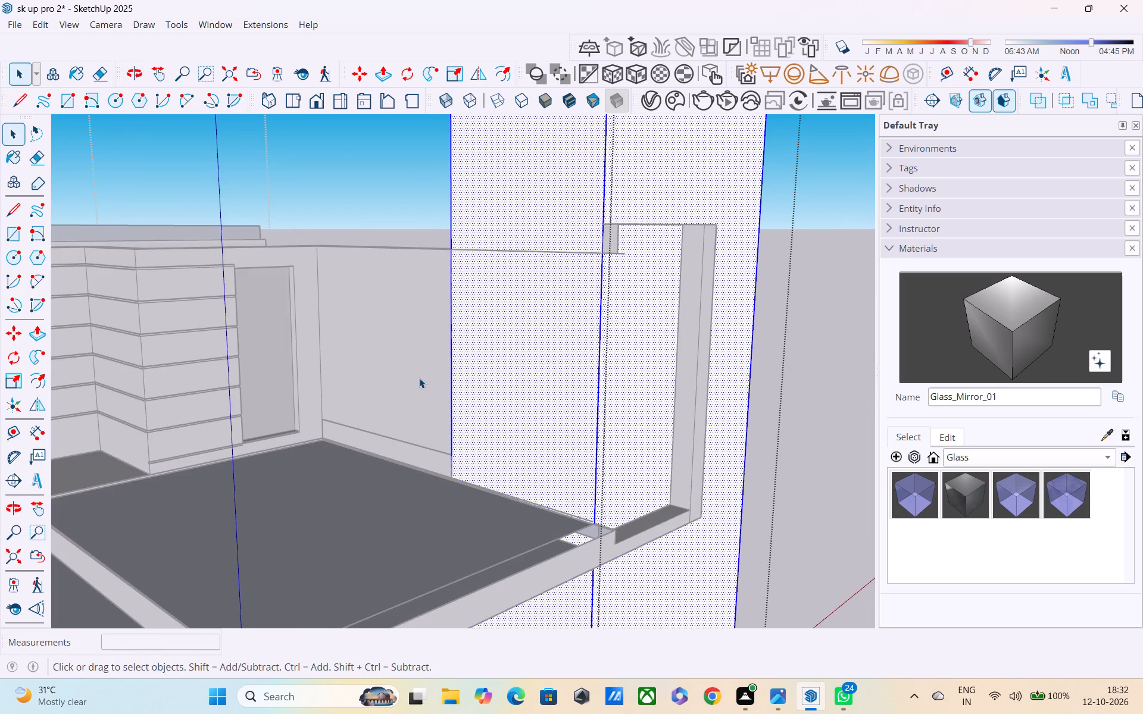
{"action": "triple_click", "coordinate": [419, 378]}
{"action": "left_click", "coordinate": [419, 423]}
{"action": "triple_click", "coordinate": [405, 450]}
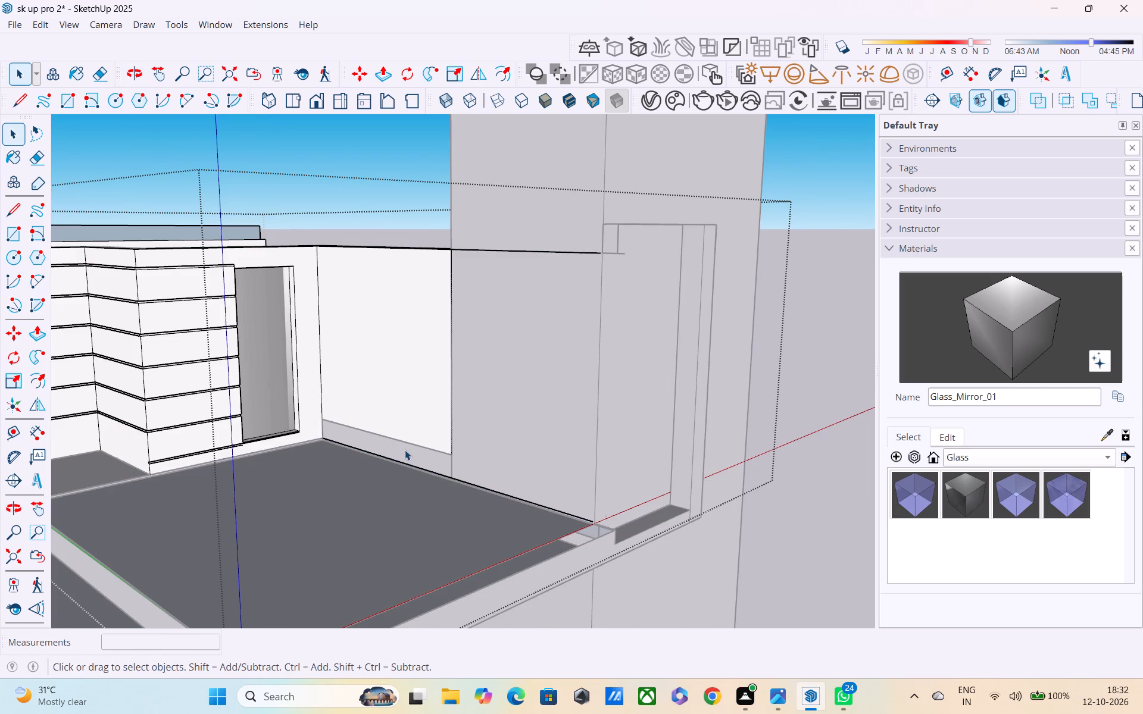
{"action": "double_click", "coordinate": [399, 418]}
{"action": "triple_click", "coordinate": [395, 443]}
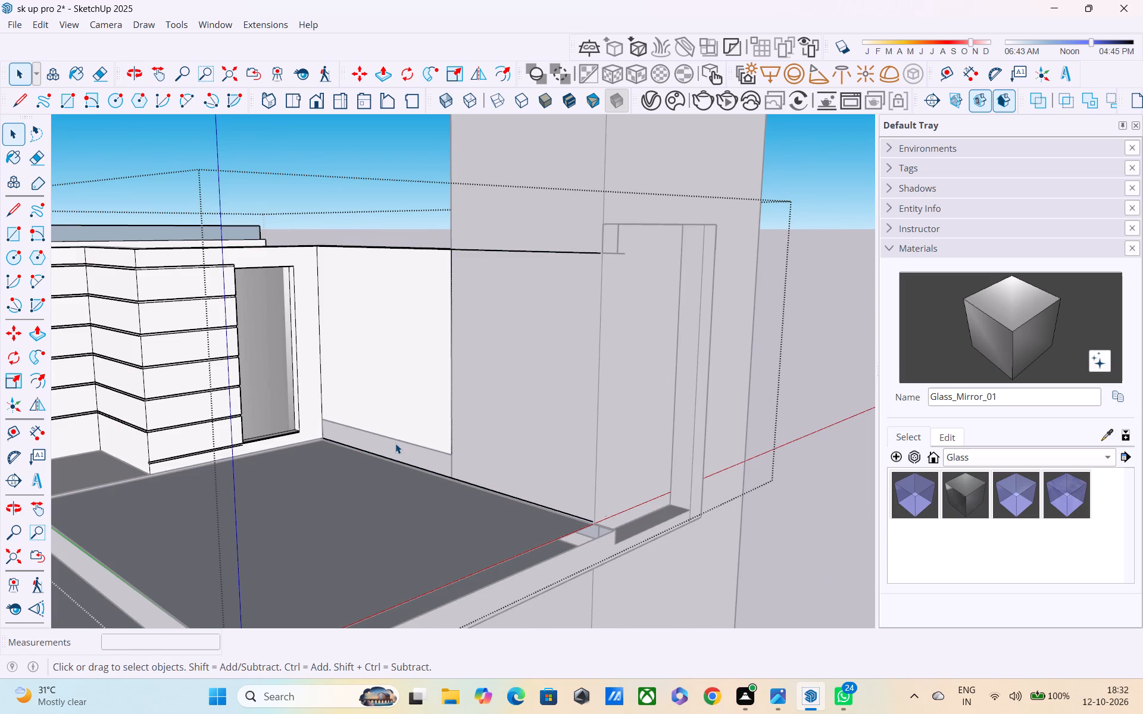
{"action": "left_click", "coordinate": [395, 443]}
{"action": "left_click", "coordinate": [532, 400]}
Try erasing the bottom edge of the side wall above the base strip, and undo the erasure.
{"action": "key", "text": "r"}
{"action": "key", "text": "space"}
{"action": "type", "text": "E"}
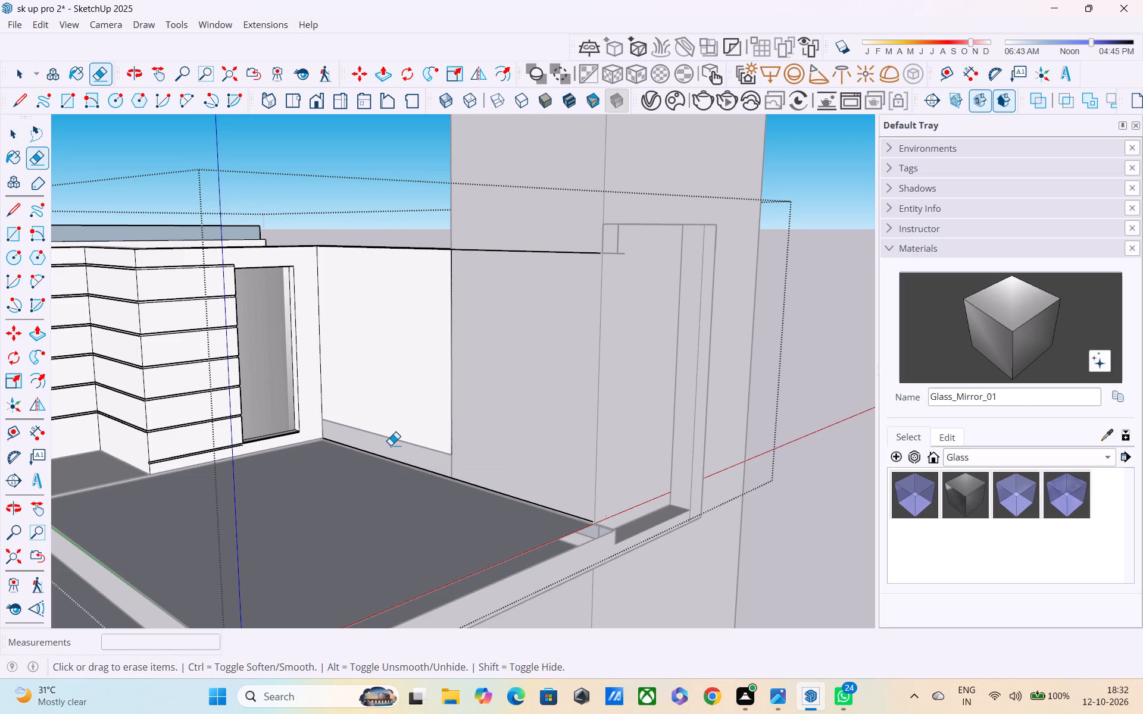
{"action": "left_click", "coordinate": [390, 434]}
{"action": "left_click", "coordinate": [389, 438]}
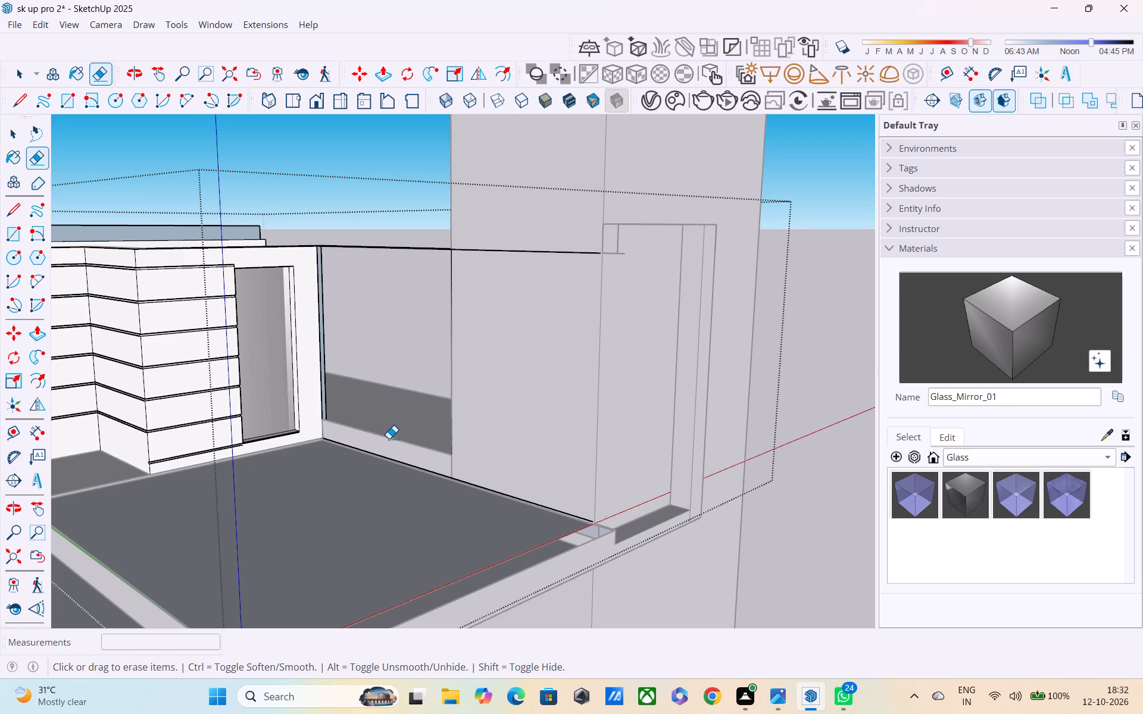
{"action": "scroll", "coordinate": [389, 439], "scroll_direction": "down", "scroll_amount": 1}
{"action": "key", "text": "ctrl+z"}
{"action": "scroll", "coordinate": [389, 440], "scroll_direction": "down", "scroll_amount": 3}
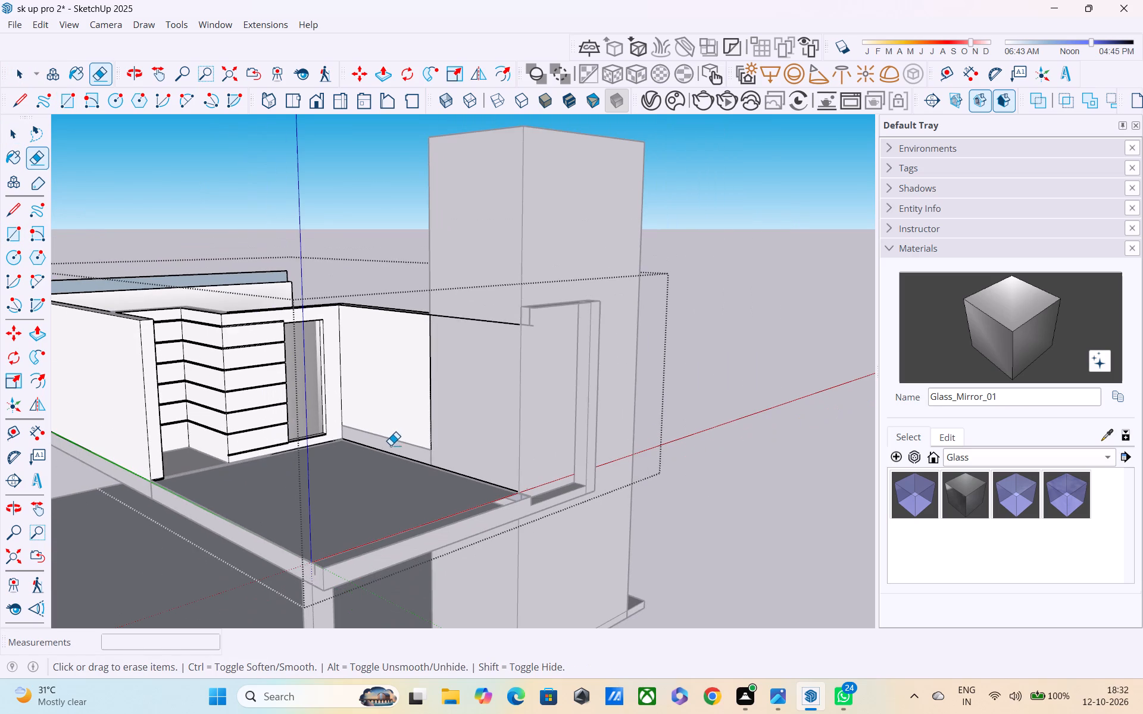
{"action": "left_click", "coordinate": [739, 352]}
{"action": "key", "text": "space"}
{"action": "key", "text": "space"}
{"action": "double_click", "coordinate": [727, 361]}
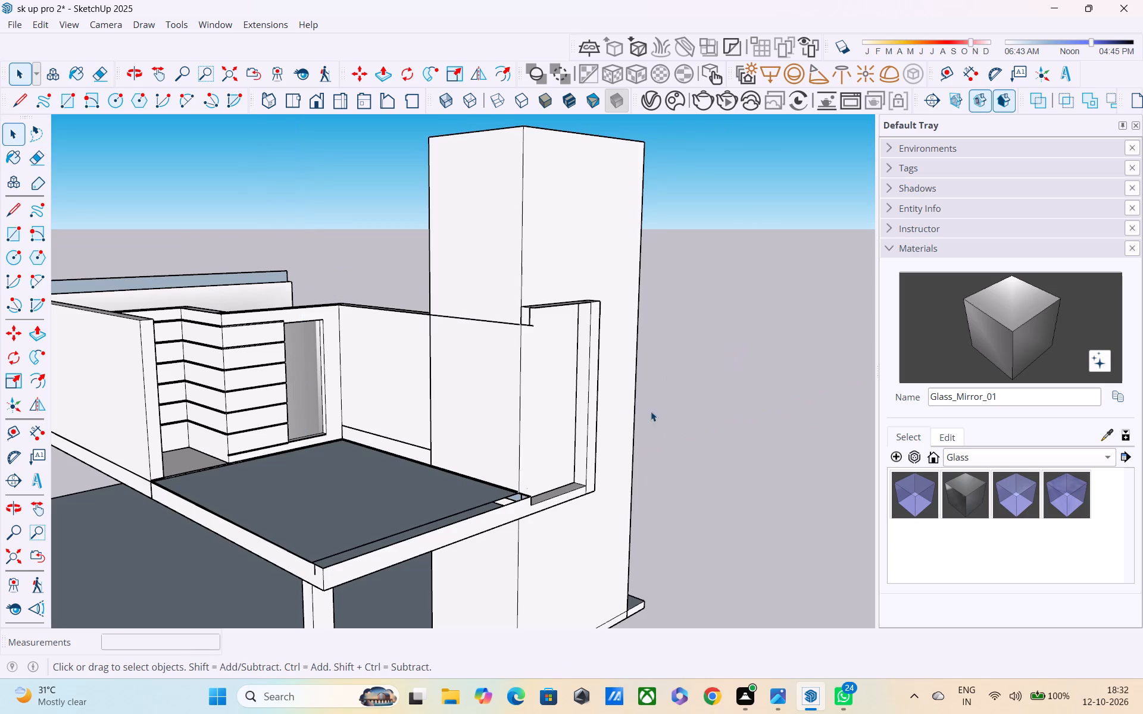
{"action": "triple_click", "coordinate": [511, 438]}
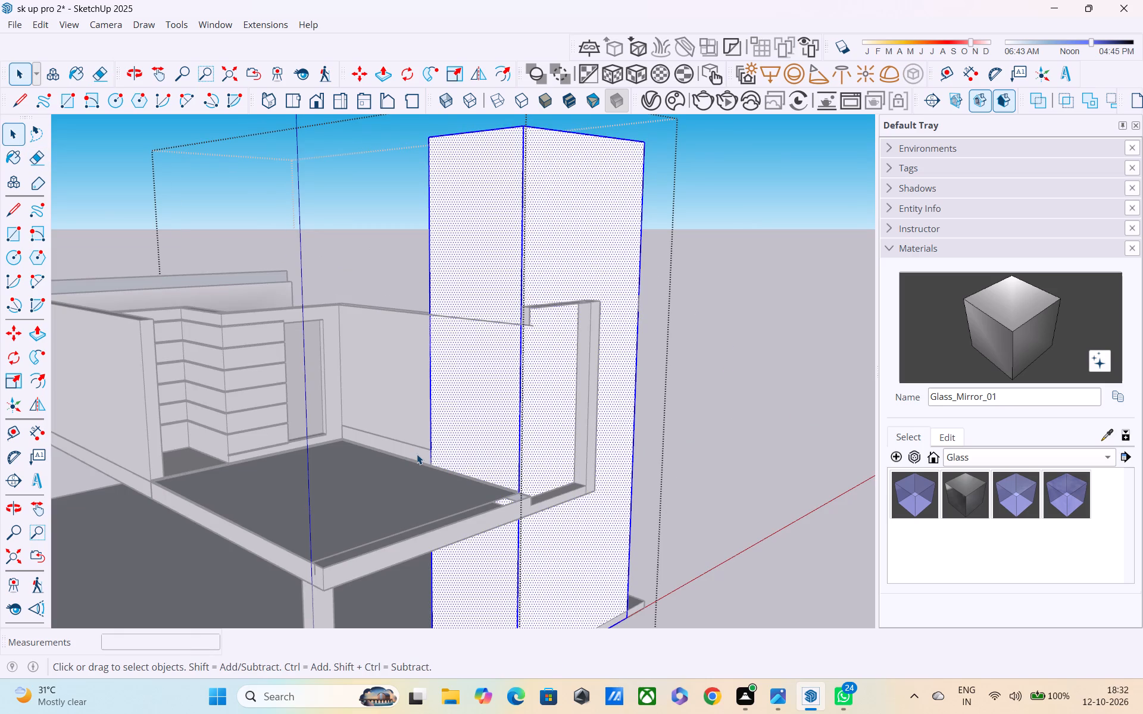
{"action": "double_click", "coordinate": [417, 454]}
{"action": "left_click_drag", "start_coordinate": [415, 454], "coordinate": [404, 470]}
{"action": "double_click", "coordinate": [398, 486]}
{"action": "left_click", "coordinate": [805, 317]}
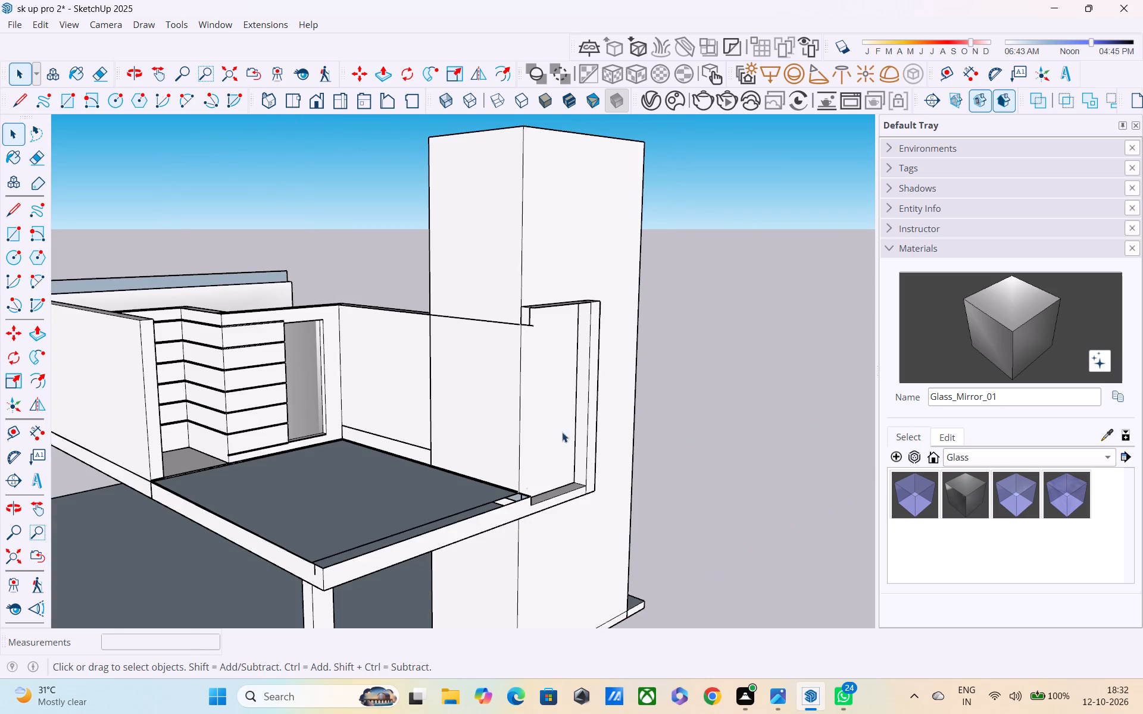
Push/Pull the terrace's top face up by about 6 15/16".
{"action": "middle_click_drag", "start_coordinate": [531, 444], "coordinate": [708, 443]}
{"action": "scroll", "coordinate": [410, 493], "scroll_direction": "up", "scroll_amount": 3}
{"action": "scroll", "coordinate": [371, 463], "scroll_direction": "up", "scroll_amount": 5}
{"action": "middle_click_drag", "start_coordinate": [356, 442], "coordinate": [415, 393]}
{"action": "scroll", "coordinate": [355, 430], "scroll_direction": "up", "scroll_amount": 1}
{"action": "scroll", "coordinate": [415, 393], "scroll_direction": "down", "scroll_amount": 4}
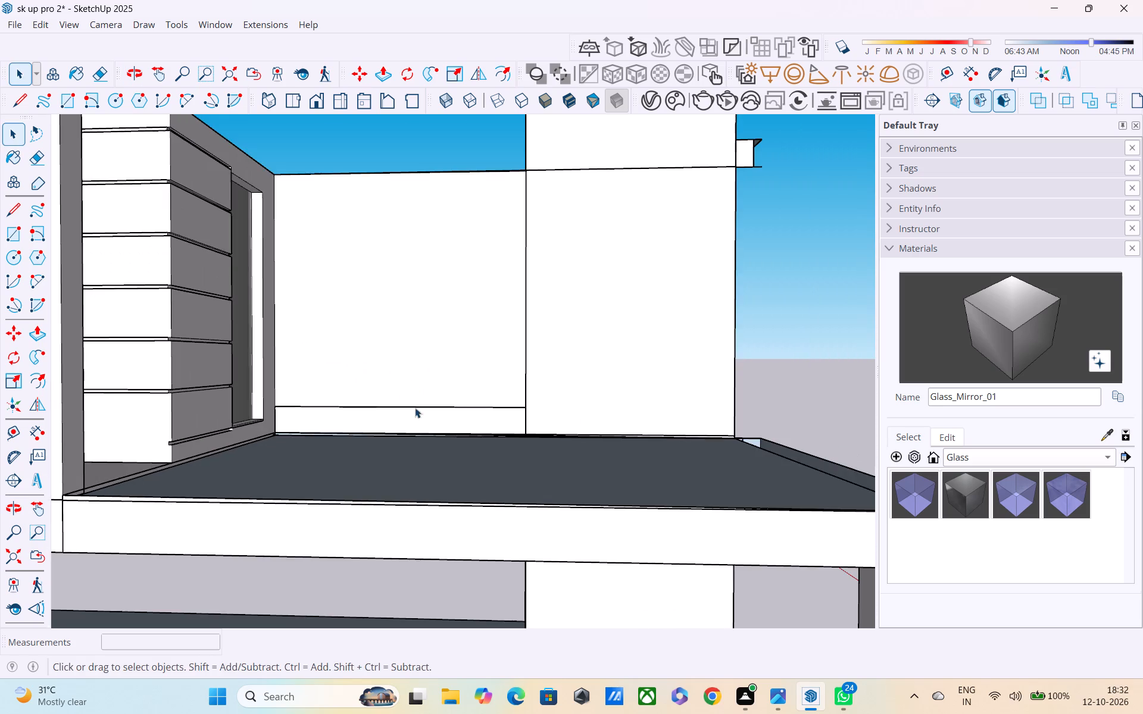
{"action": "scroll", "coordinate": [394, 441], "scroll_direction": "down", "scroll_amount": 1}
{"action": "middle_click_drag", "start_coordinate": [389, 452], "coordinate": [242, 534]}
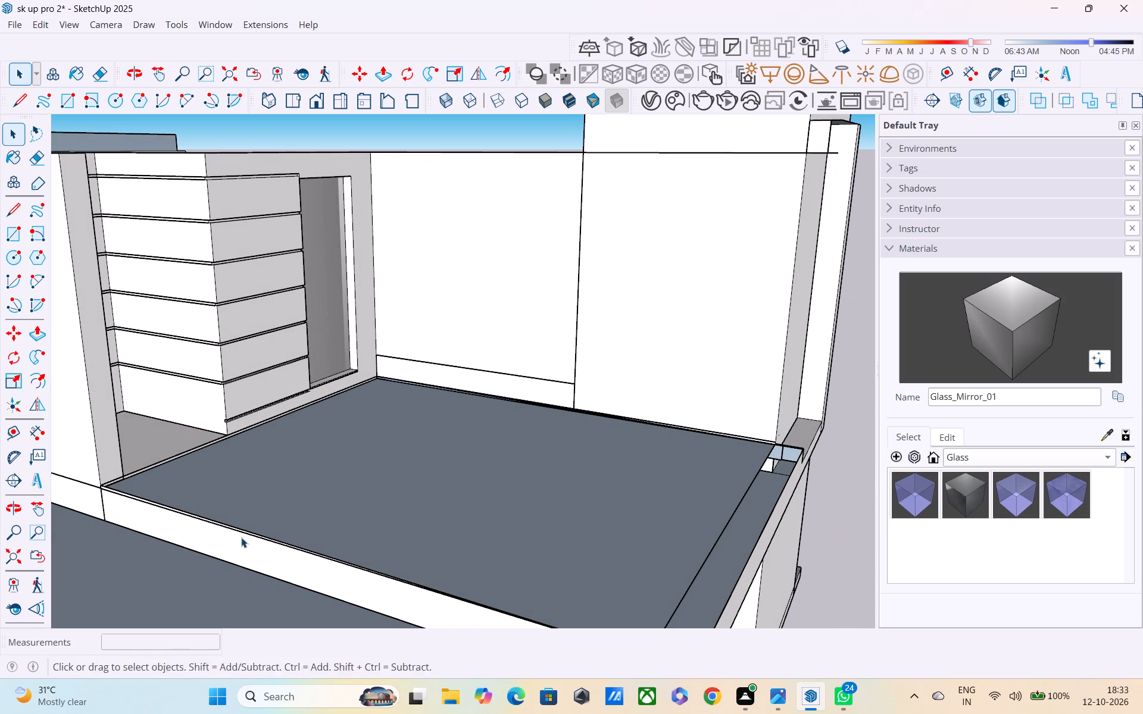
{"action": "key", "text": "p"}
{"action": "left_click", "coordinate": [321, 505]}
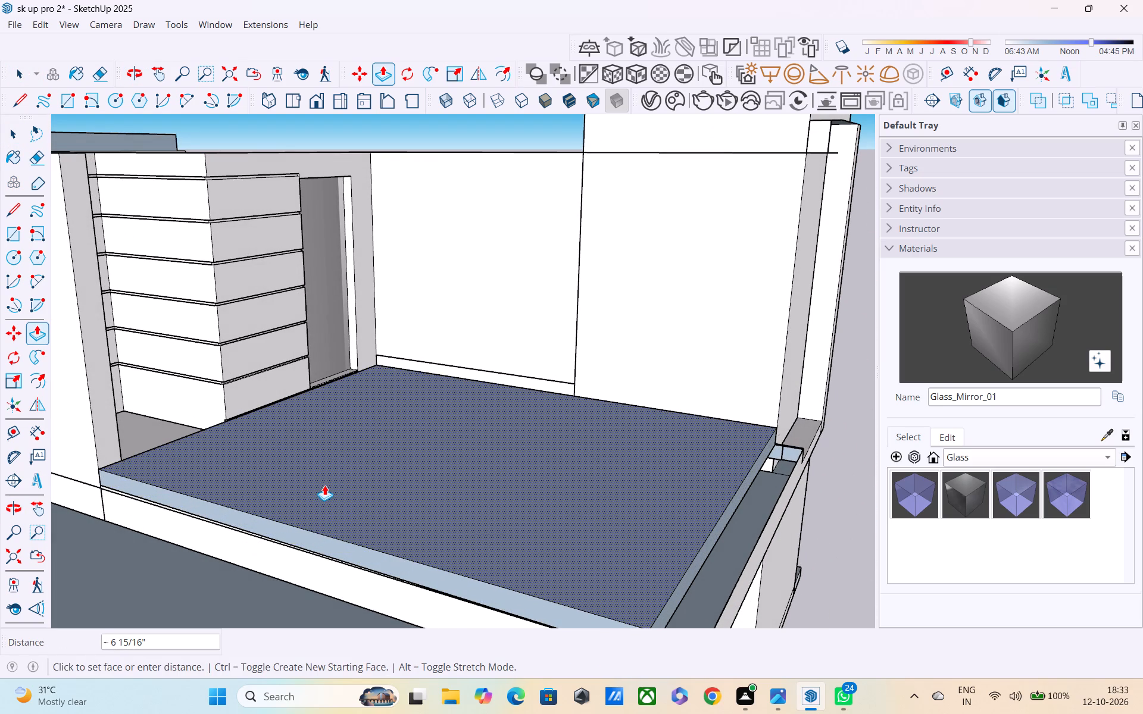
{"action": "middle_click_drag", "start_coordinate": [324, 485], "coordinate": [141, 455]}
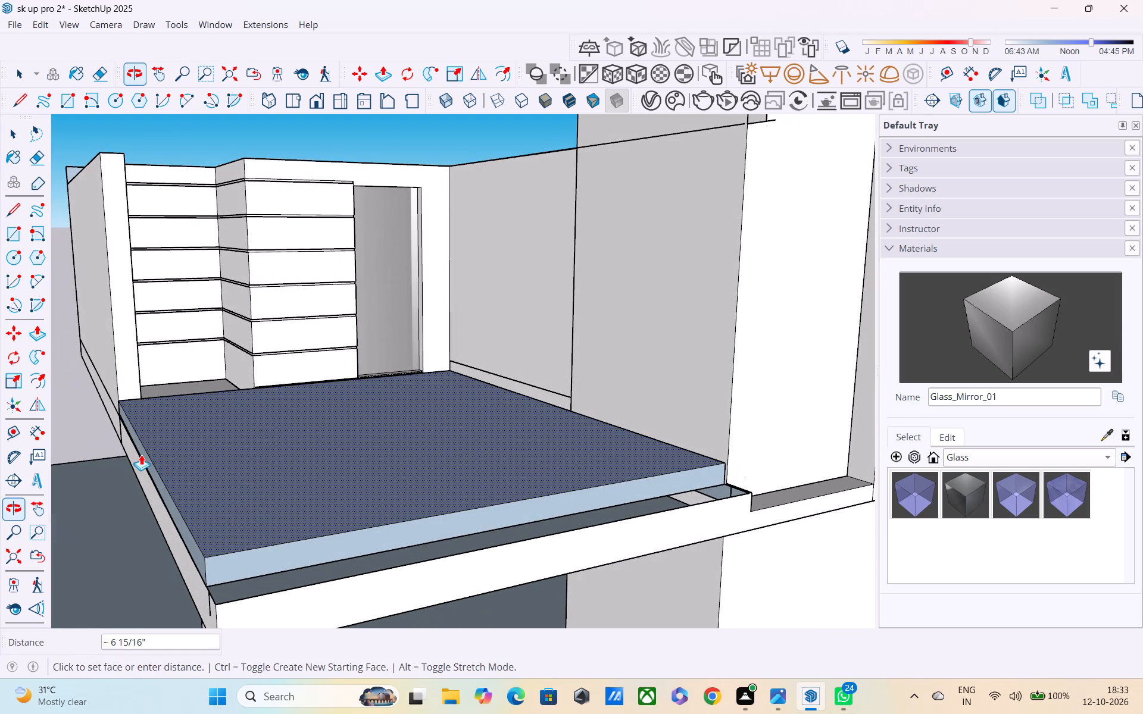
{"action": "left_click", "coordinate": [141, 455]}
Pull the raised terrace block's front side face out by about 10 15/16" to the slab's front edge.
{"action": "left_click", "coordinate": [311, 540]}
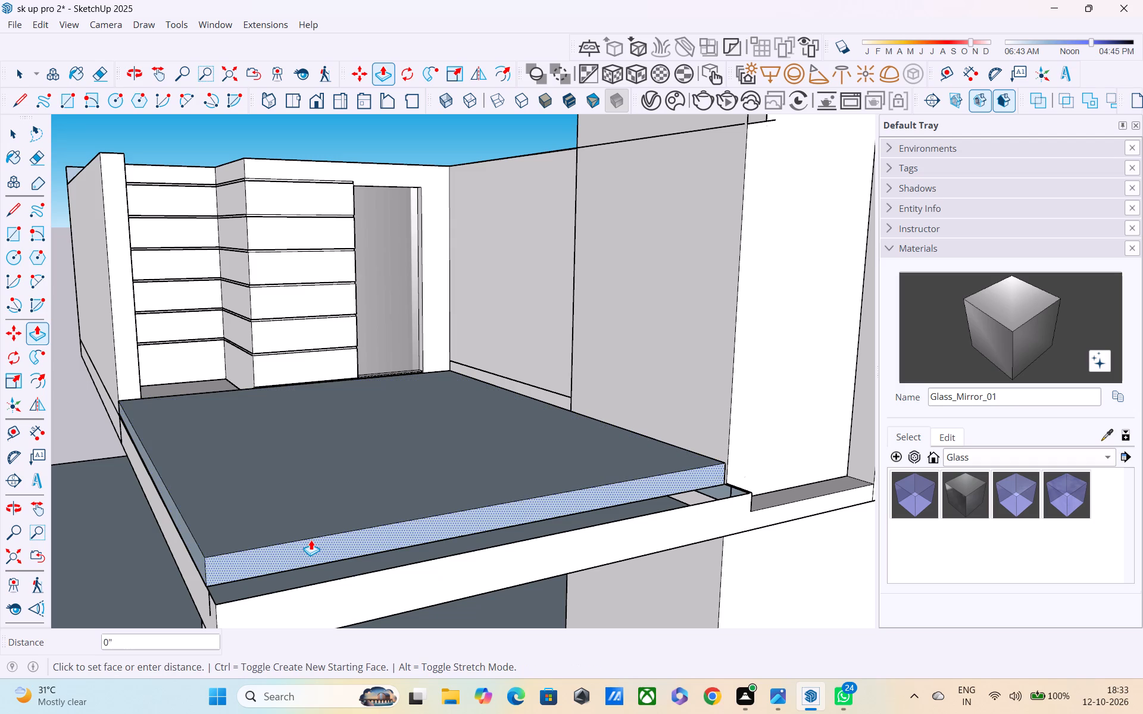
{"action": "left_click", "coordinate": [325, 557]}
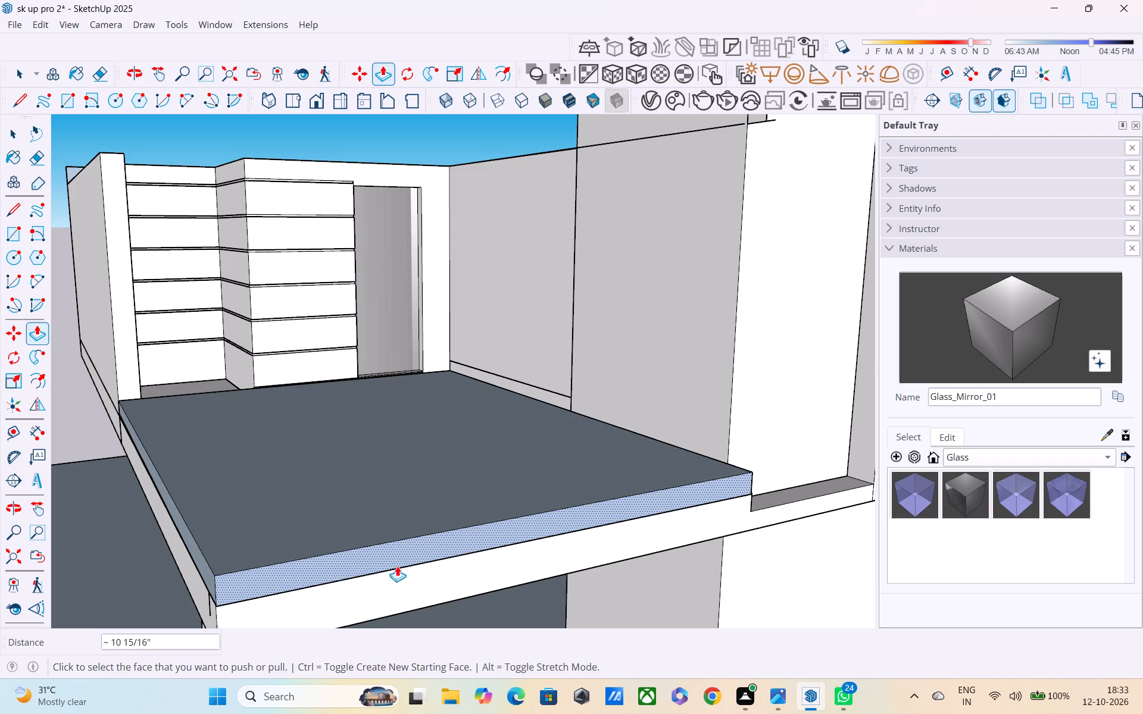
Select the raised terrace block with all its connected geometry and reverse its faces.
{"action": "middle_click_drag", "start_coordinate": [397, 566], "coordinate": [278, 533]}
{"action": "scroll", "coordinate": [279, 533], "scroll_direction": "down", "scroll_amount": 9}
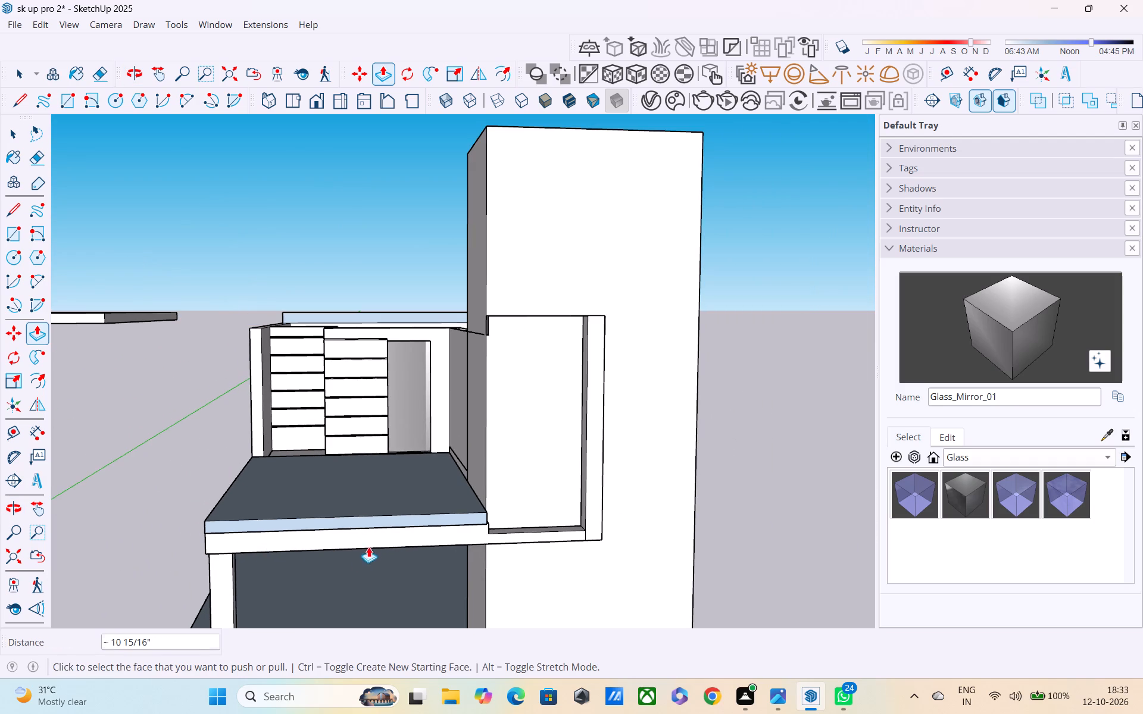
{"action": "key", "text": "space"}
{"action": "left_click", "coordinate": [809, 328]}
{"action": "triple_click", "coordinate": [326, 524]}
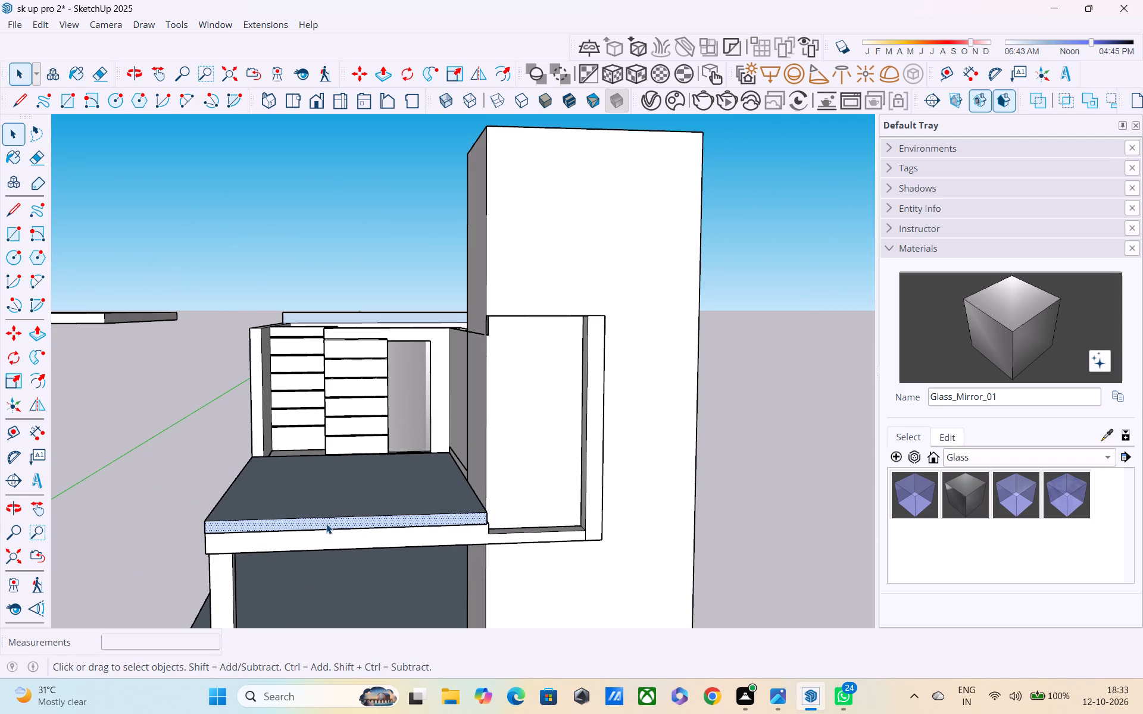
{"action": "left_click", "coordinate": [326, 524]}
{"action": "right_click", "coordinate": [316, 524]}
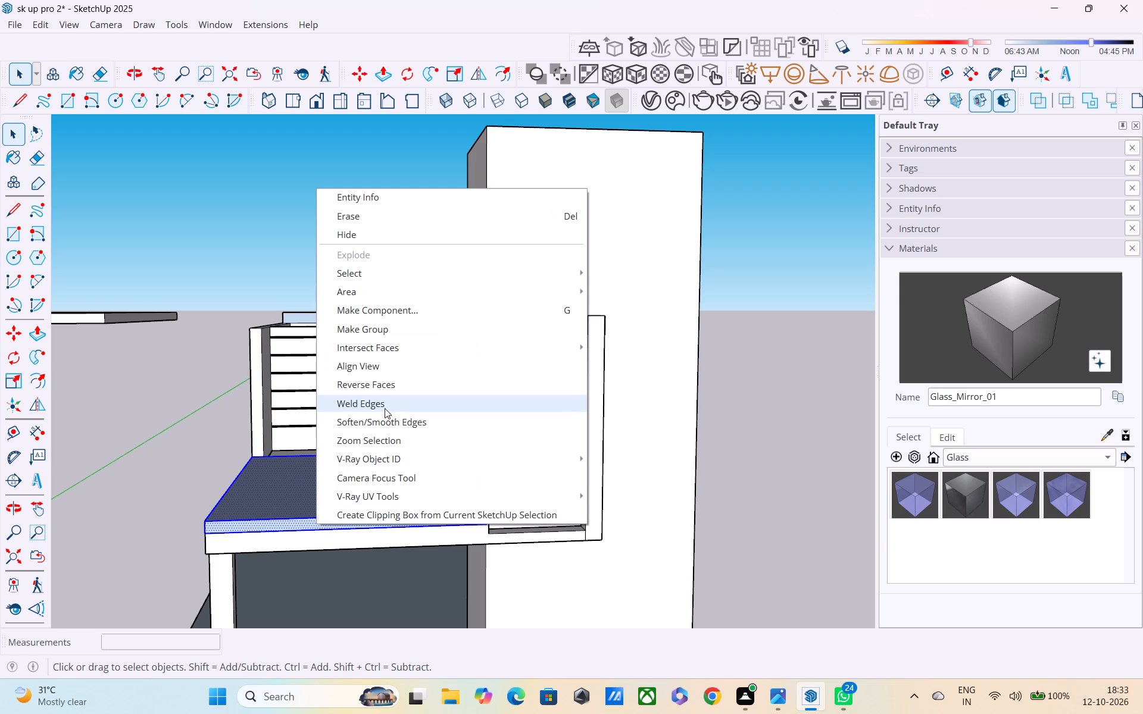
{"action": "left_click", "coordinate": [379, 388]}
Erase the horizontal edge between the raised terrace block and the slab along the front side.
{"action": "scroll", "coordinate": [336, 536], "scroll_direction": "down", "scroll_amount": 2}
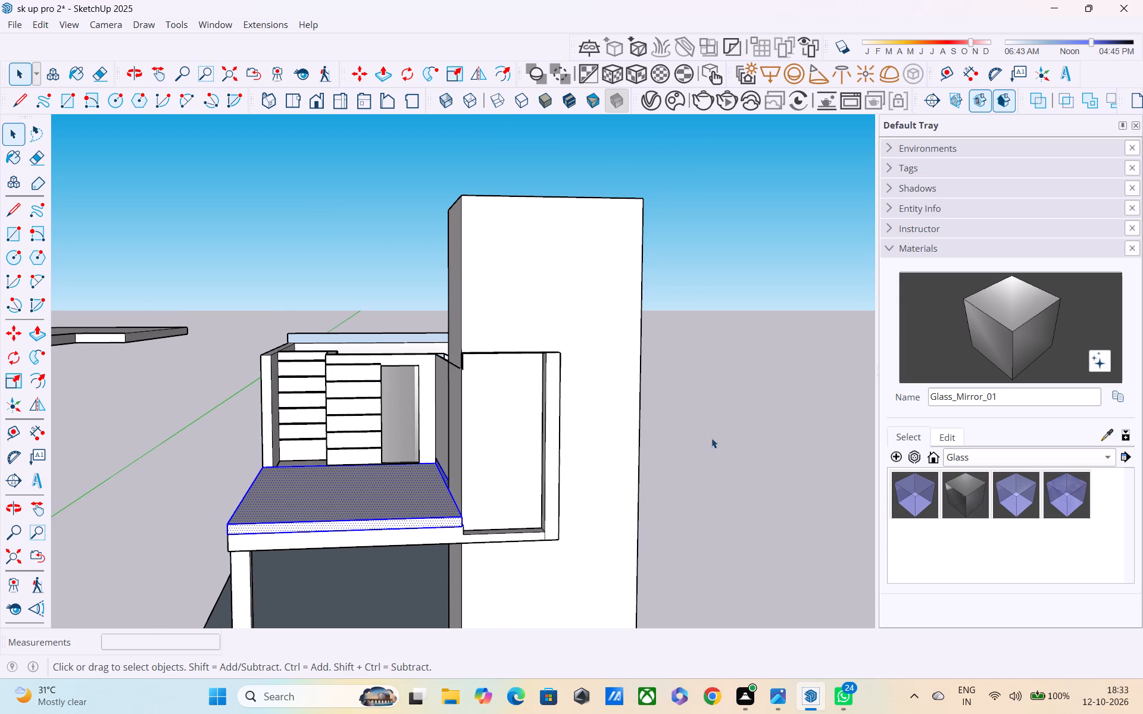
{"action": "left_click", "coordinate": [713, 434]}
{"action": "scroll", "coordinate": [311, 582], "scroll_direction": "down", "scroll_amount": 2}
{"action": "middle_click_drag", "start_coordinate": [336, 575], "coordinate": [295, 515]}
{"action": "scroll", "coordinate": [329, 481], "scroll_direction": "up", "scroll_amount": 2}
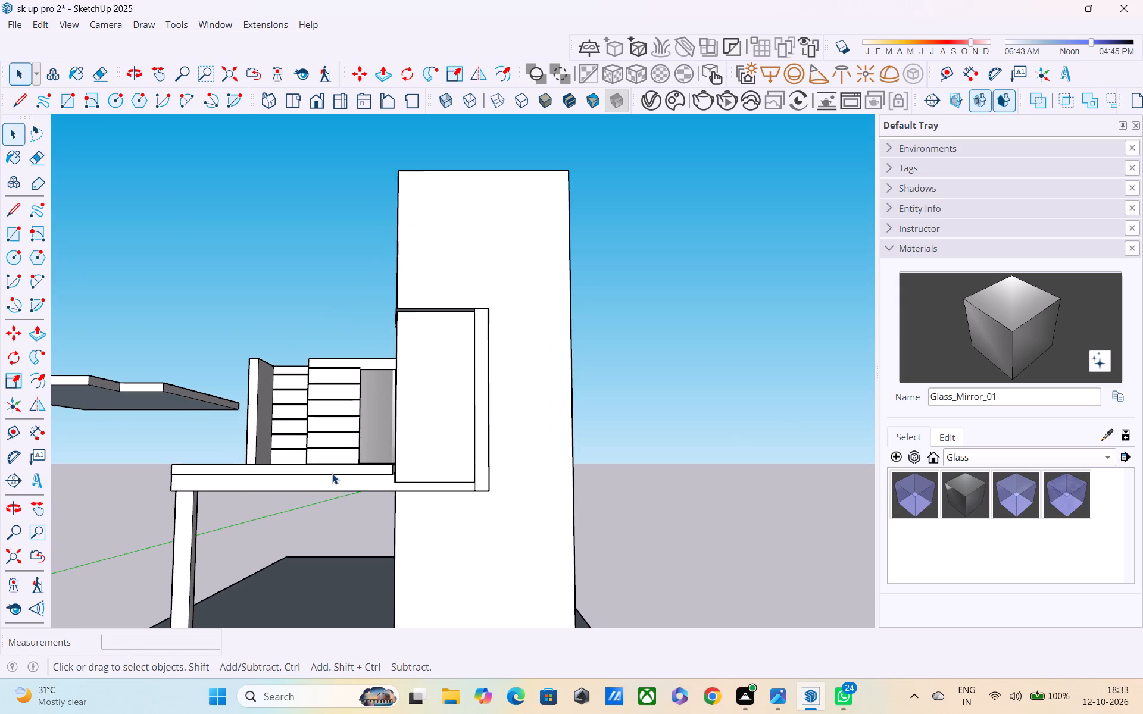
{"action": "scroll", "coordinate": [336, 473], "scroll_direction": "up", "scroll_amount": 2}
{"action": "double_click", "coordinate": [336, 473]}
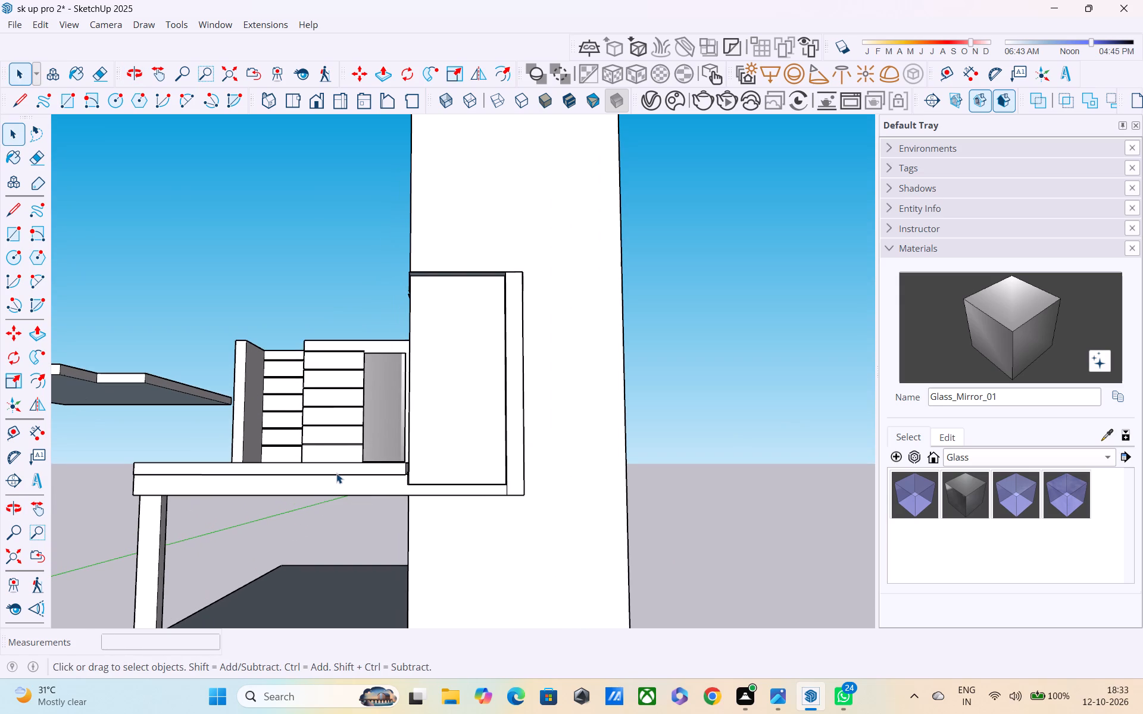
{"action": "left_click", "coordinate": [786, 284]}
{"action": "key", "text": "s"}
{"action": "key", "text": "e"}
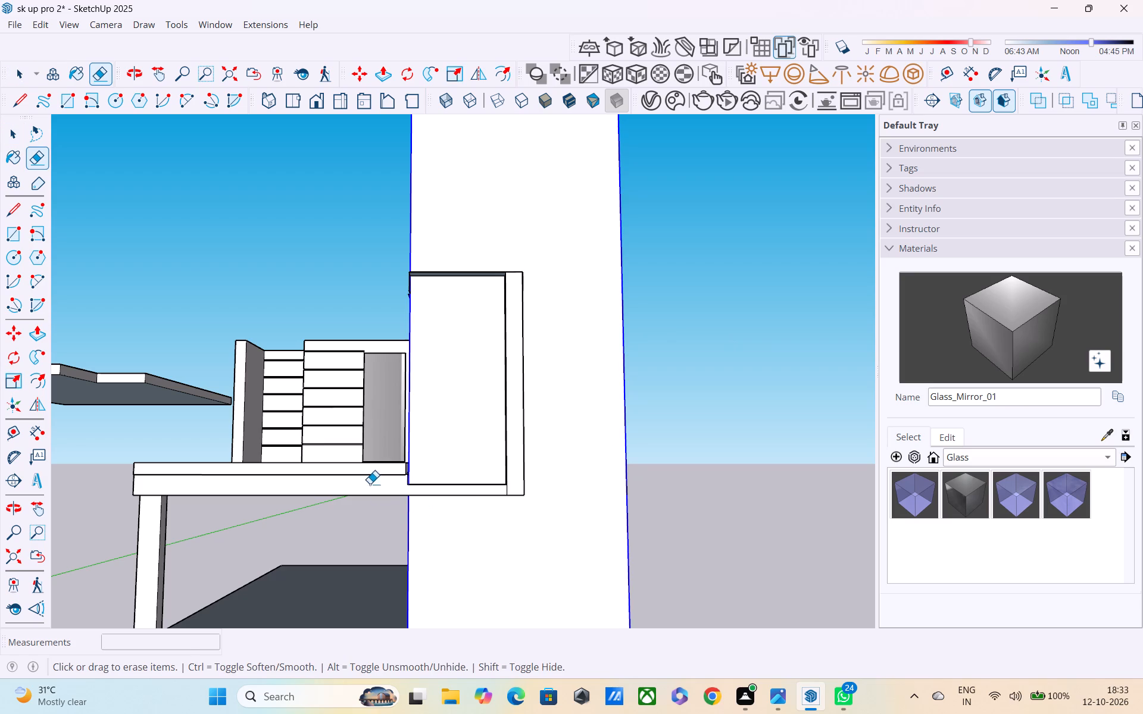
{"action": "left_click", "coordinate": [365, 475]}
{"action": "middle_click_drag", "start_coordinate": [368, 492], "coordinate": [435, 581]}
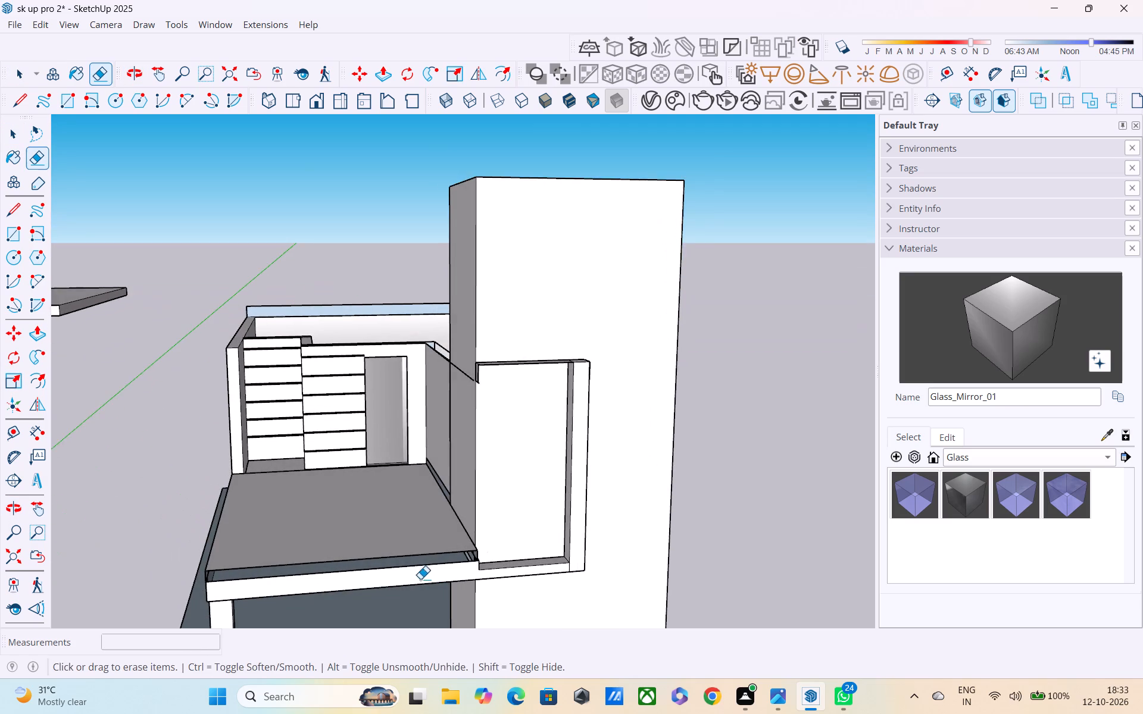
{"action": "scroll", "coordinate": [395, 577], "scroll_direction": "up", "scroll_amount": 1}
{"action": "middle_click_drag", "start_coordinate": [374, 574], "coordinate": [387, 473]}
{"action": "scroll", "coordinate": [301, 496], "scroll_direction": "up", "scroll_amount": 2}
{"action": "left_click", "coordinate": [293, 503]}
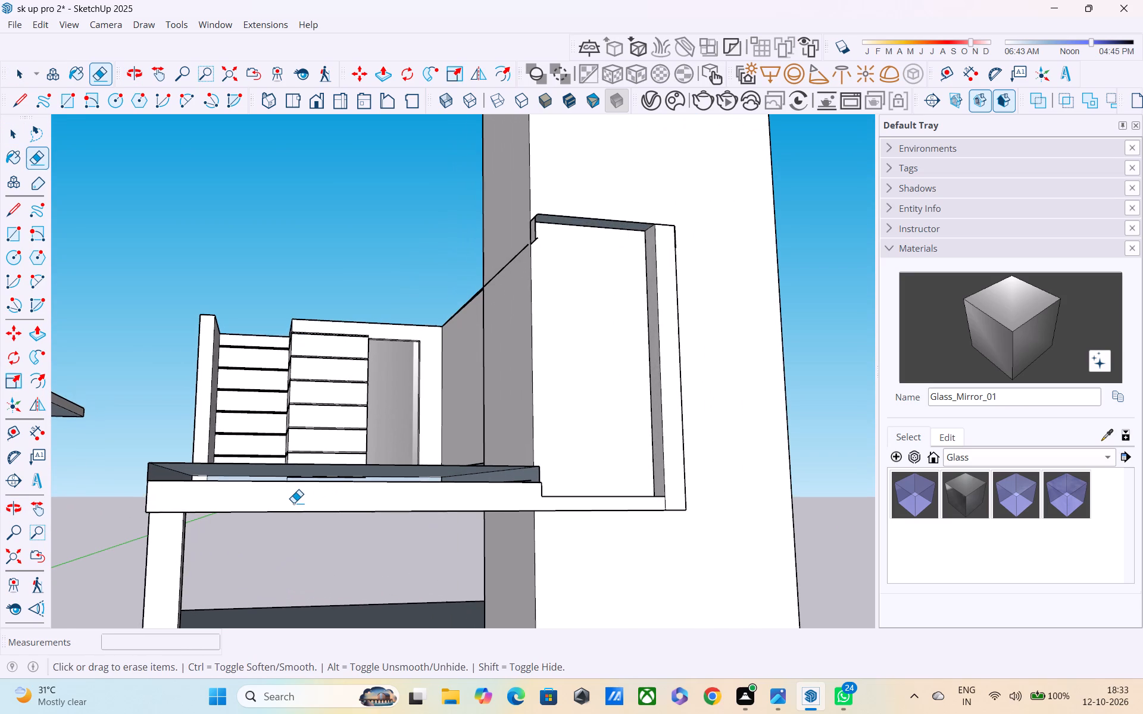
{"action": "left_click", "coordinate": [288, 497]}
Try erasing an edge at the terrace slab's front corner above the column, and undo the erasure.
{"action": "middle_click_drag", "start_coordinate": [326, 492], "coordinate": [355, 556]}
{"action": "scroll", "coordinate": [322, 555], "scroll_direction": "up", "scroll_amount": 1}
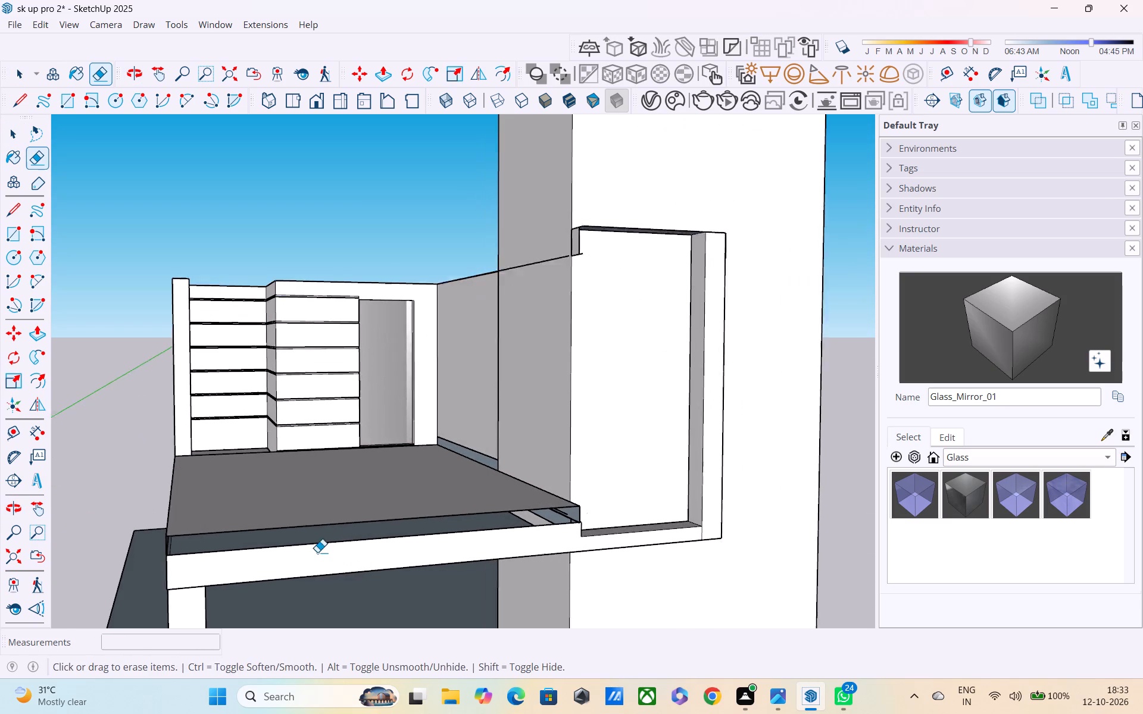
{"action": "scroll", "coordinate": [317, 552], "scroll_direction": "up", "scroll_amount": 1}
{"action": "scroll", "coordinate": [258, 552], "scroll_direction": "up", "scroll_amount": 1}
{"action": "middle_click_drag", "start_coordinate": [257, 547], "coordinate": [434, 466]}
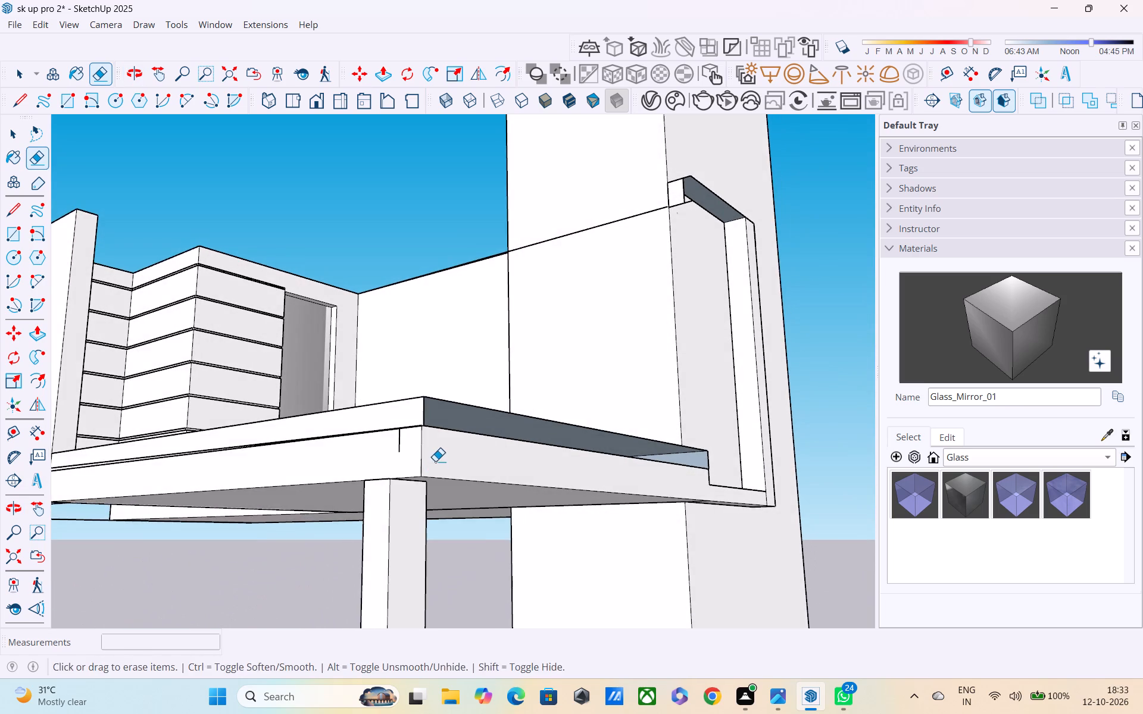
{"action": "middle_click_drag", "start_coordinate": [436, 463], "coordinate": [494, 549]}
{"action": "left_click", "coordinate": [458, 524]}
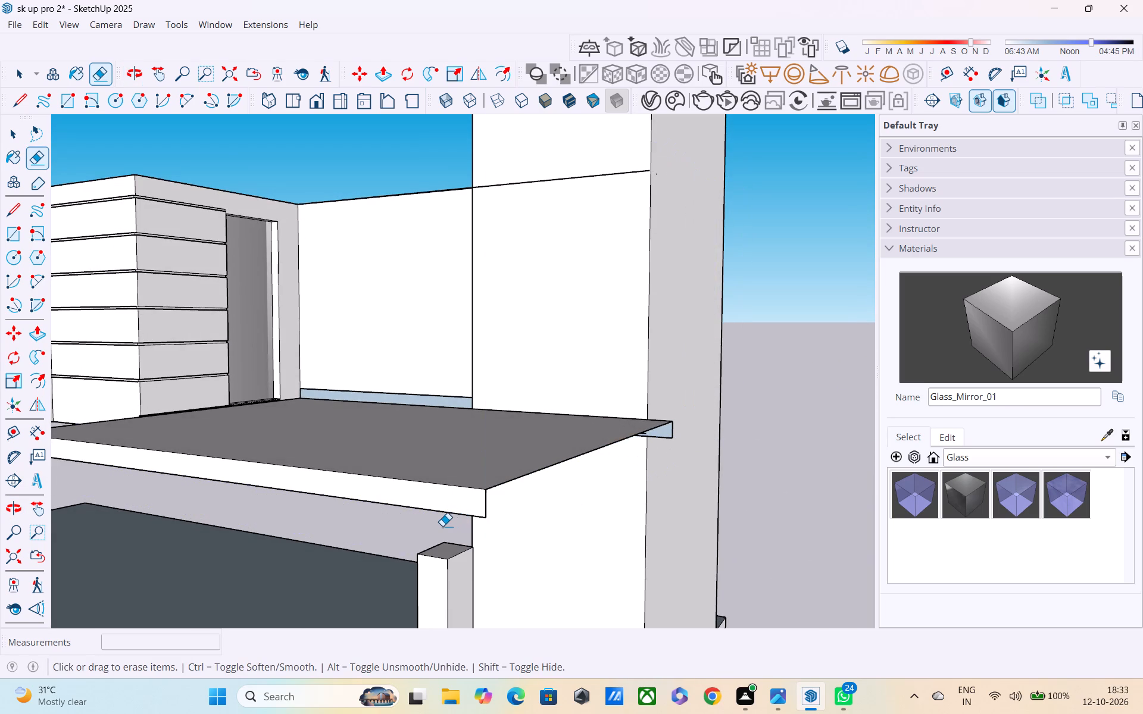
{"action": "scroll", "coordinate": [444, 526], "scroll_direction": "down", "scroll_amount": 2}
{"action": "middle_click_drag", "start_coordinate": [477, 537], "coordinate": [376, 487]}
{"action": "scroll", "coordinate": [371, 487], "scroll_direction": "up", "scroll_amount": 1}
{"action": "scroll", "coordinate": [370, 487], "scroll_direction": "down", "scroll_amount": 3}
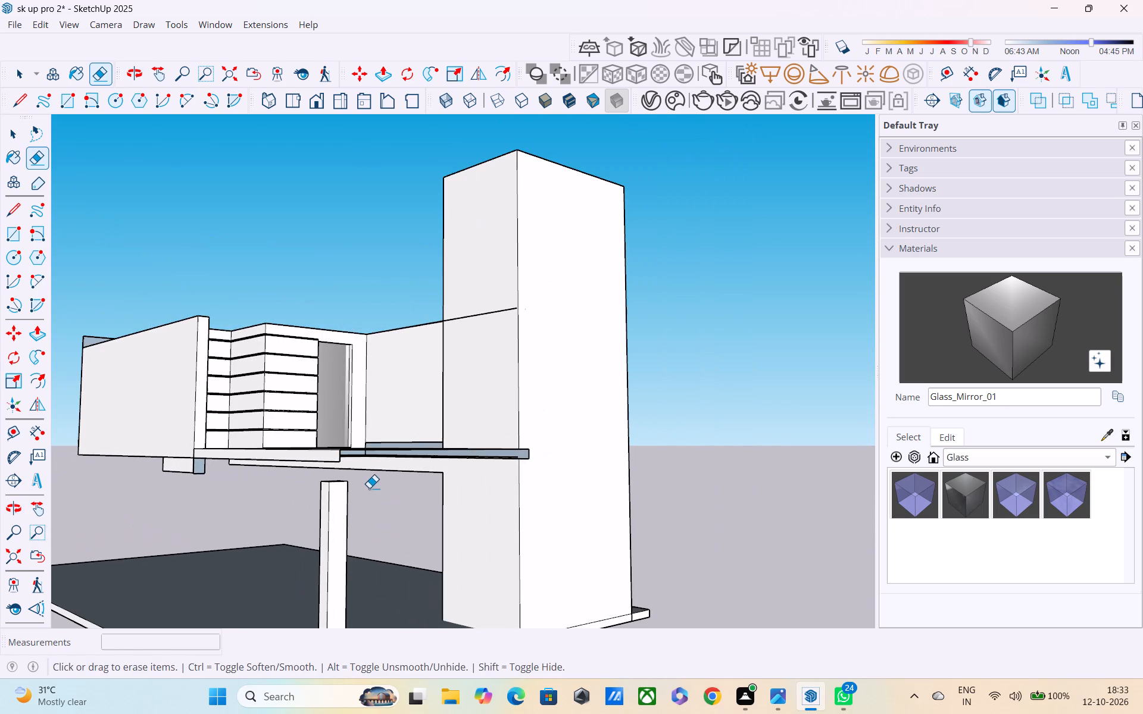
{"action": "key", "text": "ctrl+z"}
Delete the raised terrace top face together with its bounding edges.
{"action": "scroll", "coordinate": [402, 500], "scroll_direction": "down", "scroll_amount": 1}
{"action": "middle_click_drag", "start_coordinate": [465, 488], "coordinate": [276, 572]}
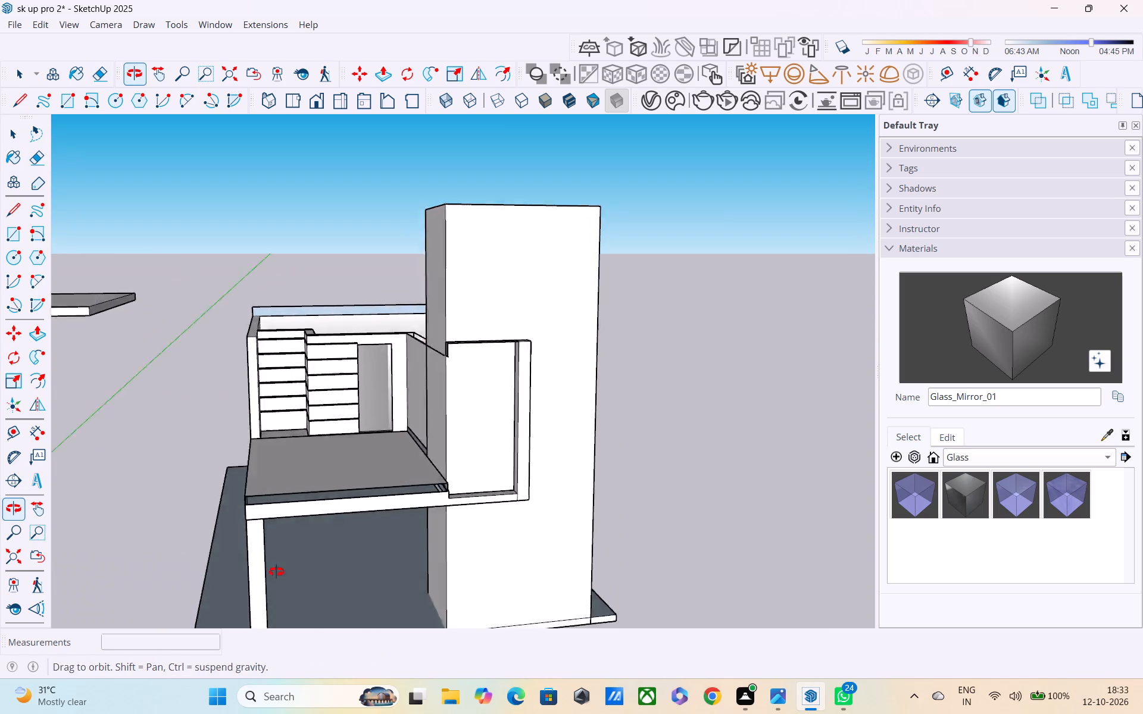
{"action": "middle_click_drag", "start_coordinate": [276, 572], "coordinate": [243, 578]}
{"action": "scroll", "coordinate": [349, 530], "scroll_direction": "up", "scroll_amount": 1}
{"action": "key", "text": "space"}
{"action": "key", "text": "space"}
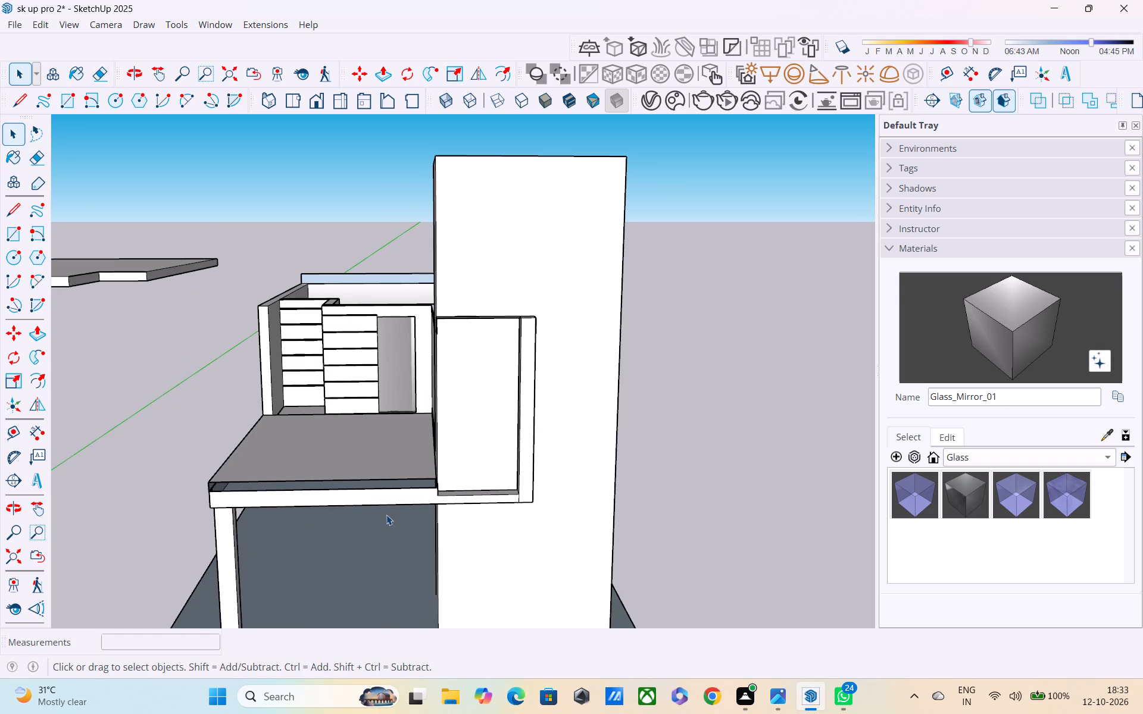
{"action": "scroll", "coordinate": [386, 515], "scroll_direction": "down", "scroll_amount": 3}
{"action": "double_click", "coordinate": [367, 483]}
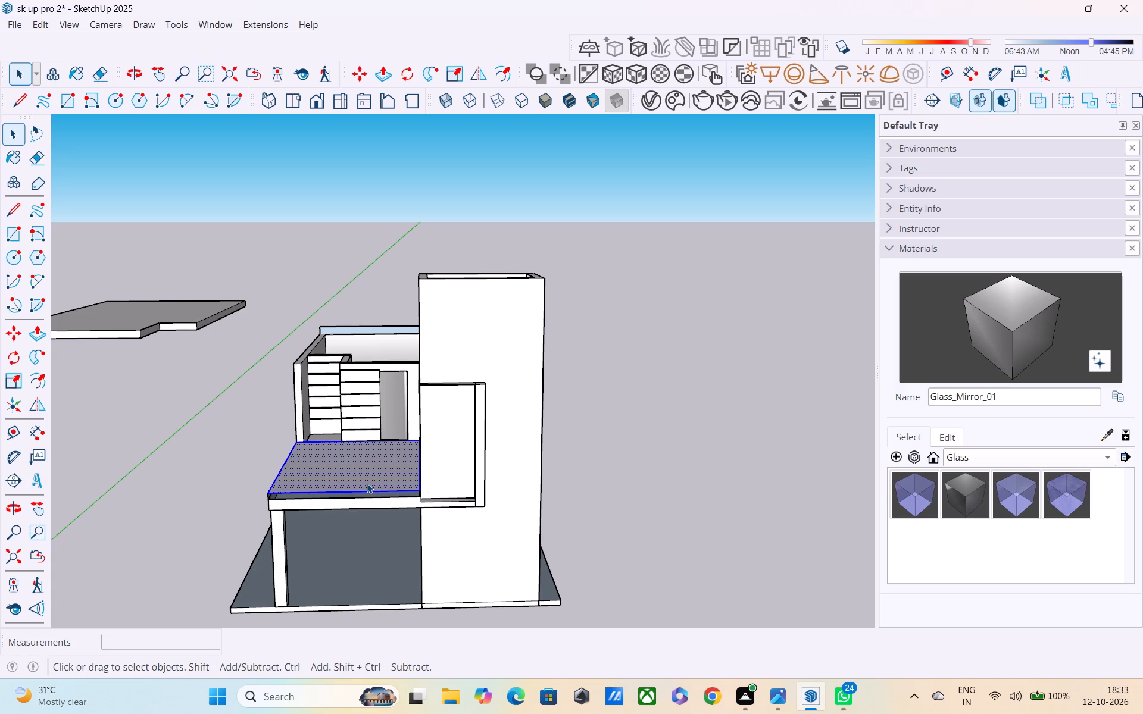
{"action": "key", "text": "Delete"}
Delete the stray horizontal edge along the strip below the grooved wall at the back of the terrace.
{"action": "scroll", "coordinate": [307, 409], "scroll_direction": "up", "scroll_amount": 1}
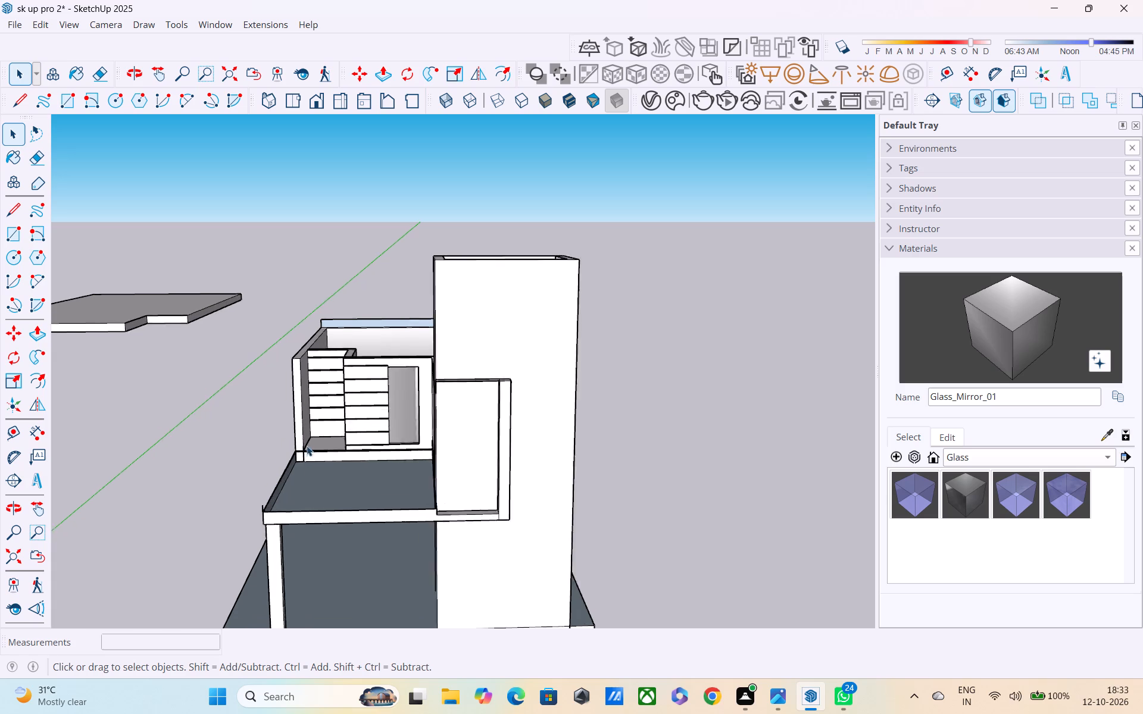
{"action": "scroll", "coordinate": [307, 446], "scroll_direction": "up", "scroll_amount": 3}
{"action": "middle_click_drag", "start_coordinate": [313, 482], "coordinate": [606, 458]}
{"action": "scroll", "coordinate": [617, 453], "scroll_direction": "up", "scroll_amount": 4}
{"action": "middle_click_drag", "start_coordinate": [617, 453], "coordinate": [520, 453]}
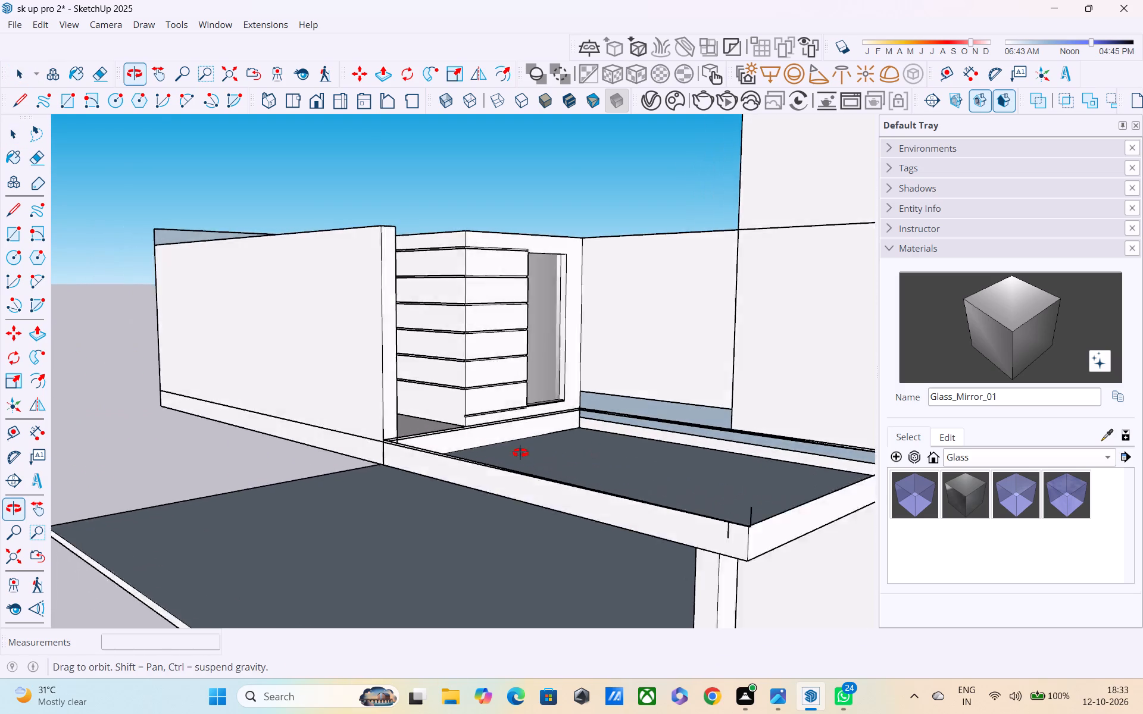
{"action": "middle_click_drag", "start_coordinate": [520, 453], "coordinate": [380, 450]}
{"action": "scroll", "coordinate": [384, 453], "scroll_direction": "up", "scroll_amount": 7}
{"action": "scroll", "coordinate": [371, 429], "scroll_direction": "down", "scroll_amount": 3}
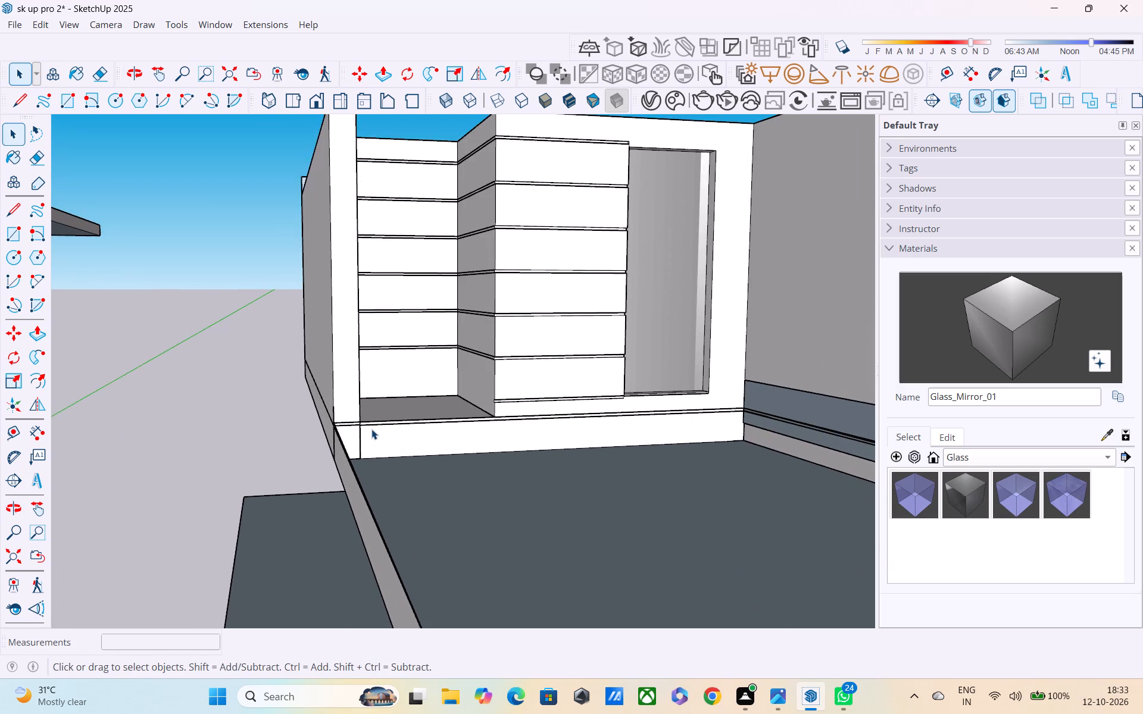
{"action": "scroll", "coordinate": [371, 429], "scroll_direction": "down", "scroll_amount": 3}
{"action": "scroll", "coordinate": [371, 437], "scroll_direction": "up", "scroll_amount": 12}
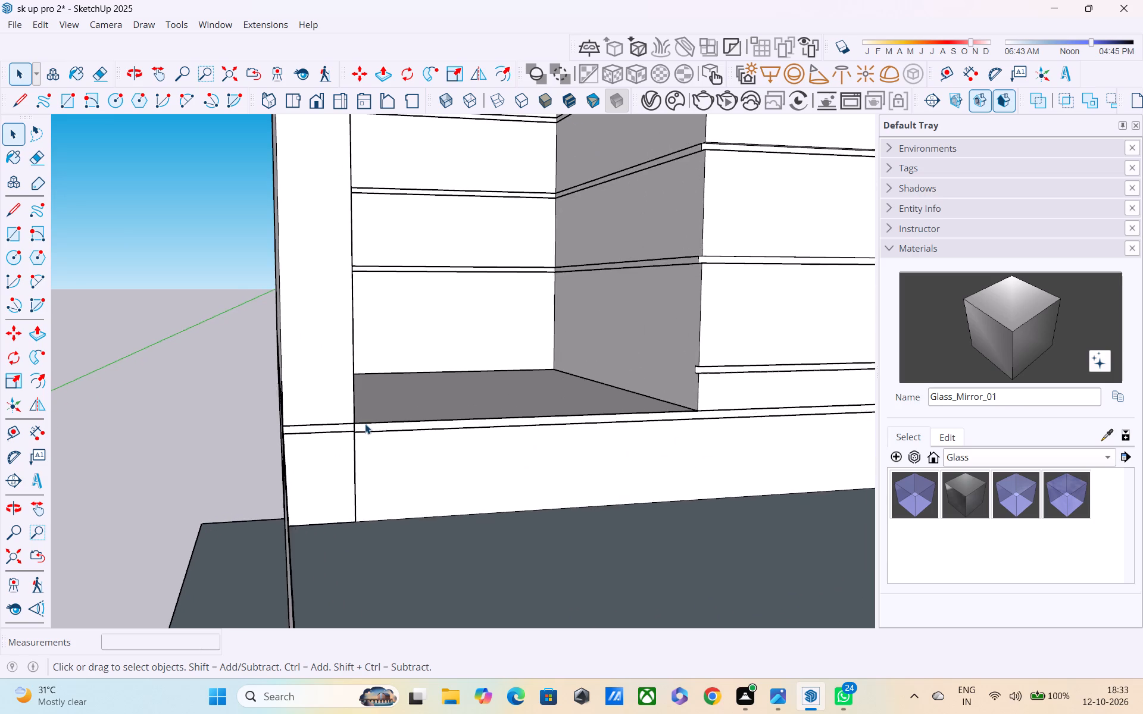
{"action": "scroll", "coordinate": [365, 424], "scroll_direction": "up", "scroll_amount": 4}
{"action": "left_click", "coordinate": [371, 436]}
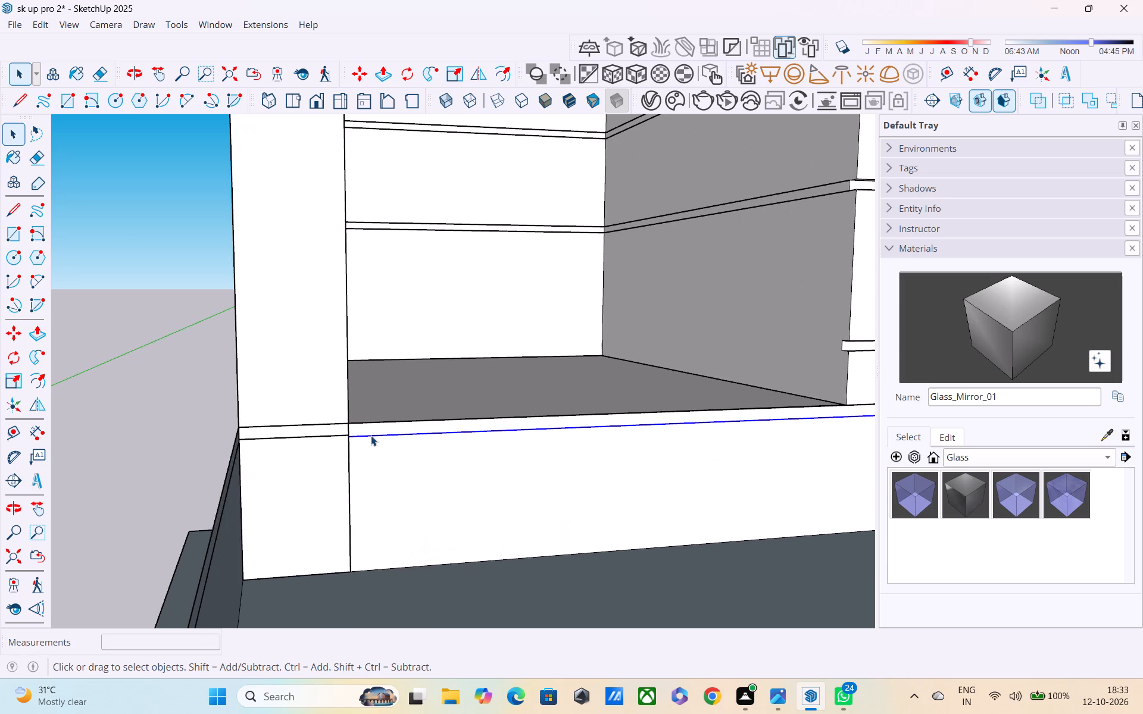
{"action": "key", "text": "Delete"}
Open the terrace slab group for editing and select its floor face in the recess behind the grooved wall.
{"action": "scroll", "coordinate": [363, 436], "scroll_direction": "down", "scroll_amount": 5}
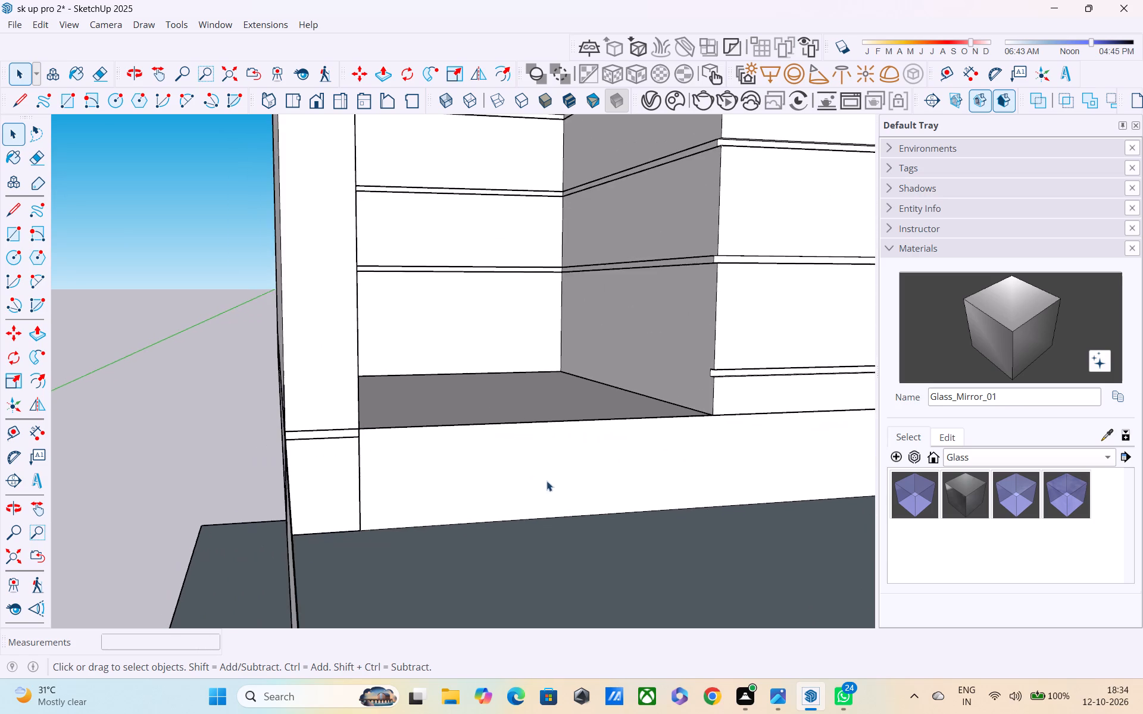
{"action": "scroll", "coordinate": [546, 481], "scroll_direction": "down", "scroll_amount": 7}
{"action": "scroll", "coordinate": [471, 477], "scroll_direction": "up", "scroll_amount": 3}
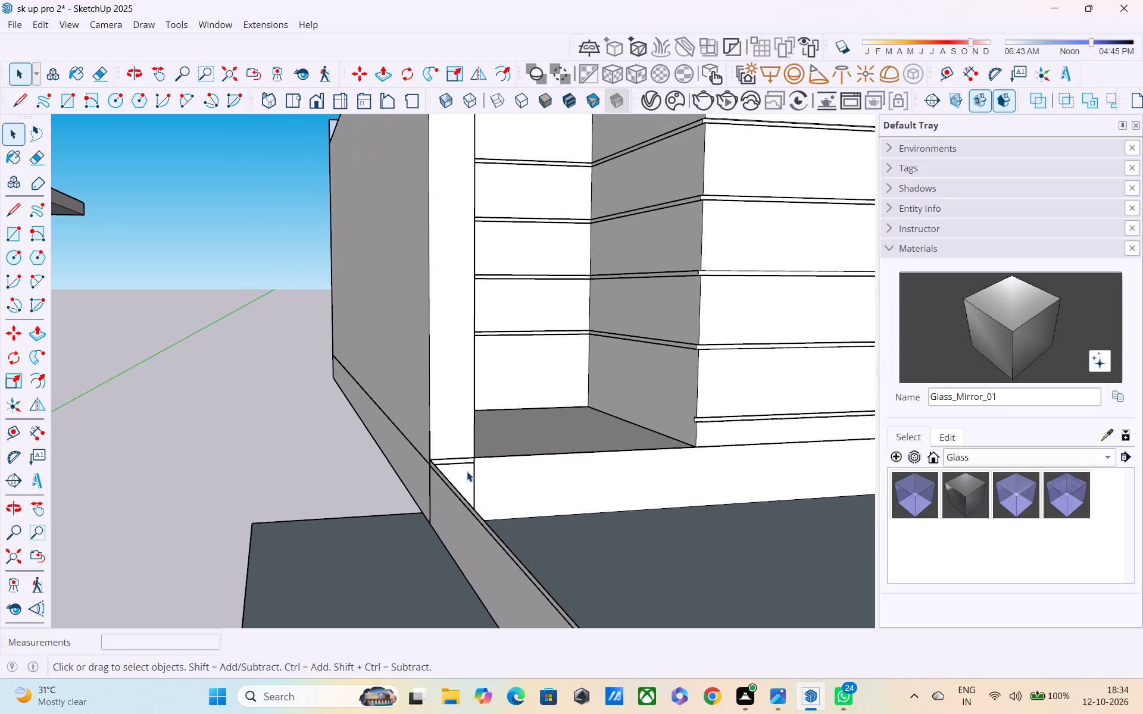
{"action": "left_click", "coordinate": [461, 462]}
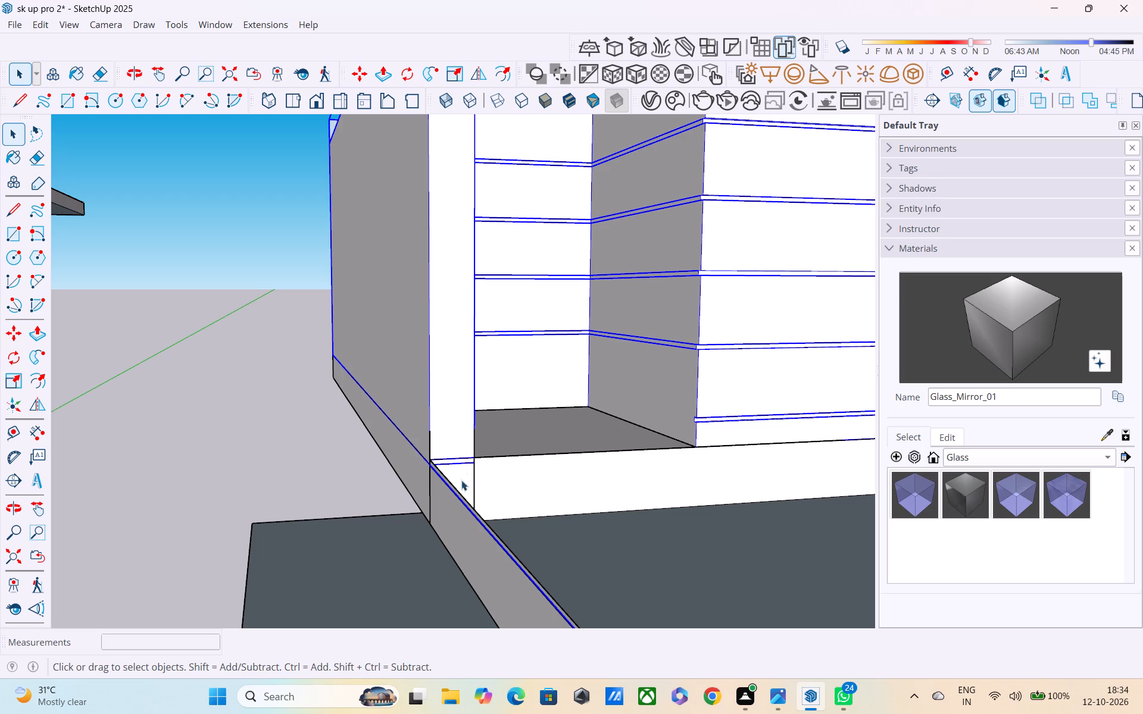
{"action": "left_click", "coordinate": [504, 481]}
{"action": "triple_click", "coordinate": [464, 469]}
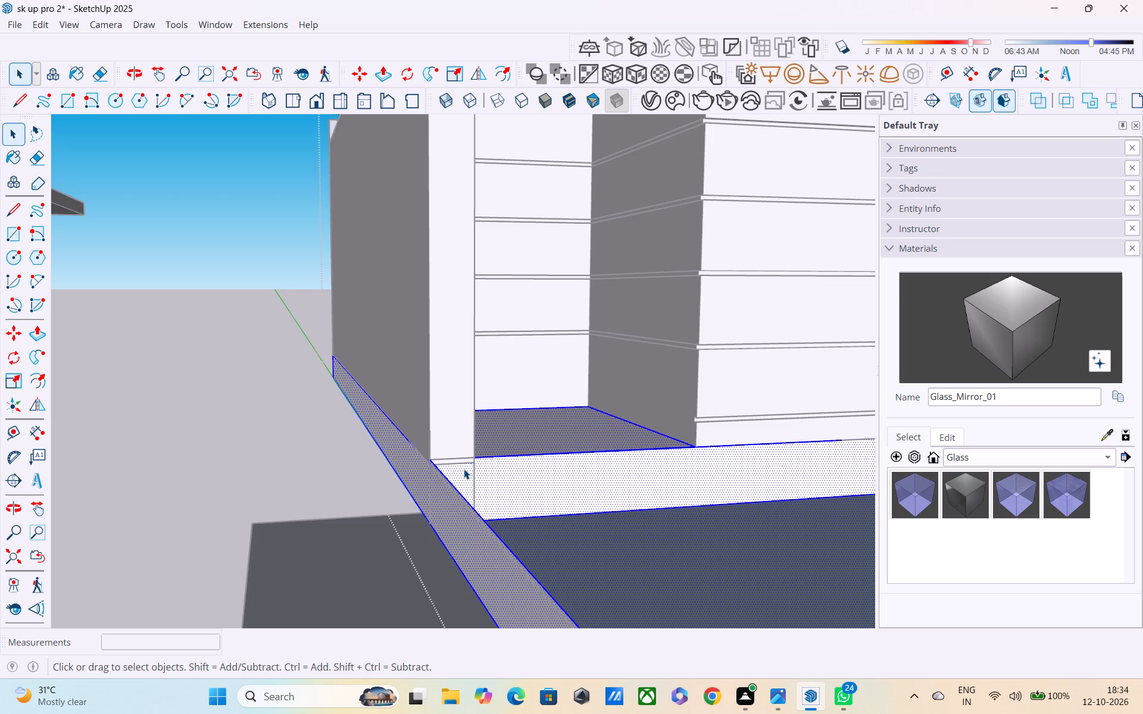
{"action": "left_click", "coordinate": [493, 422]}
Draw a horizontal rectangle about 6' 4 5/16" by 16' 7 3/8" over the terrace part beside the tower, ending at the grooved wall's base.
{"action": "scroll", "coordinate": [521, 461], "scroll_direction": "down", "scroll_amount": 8}
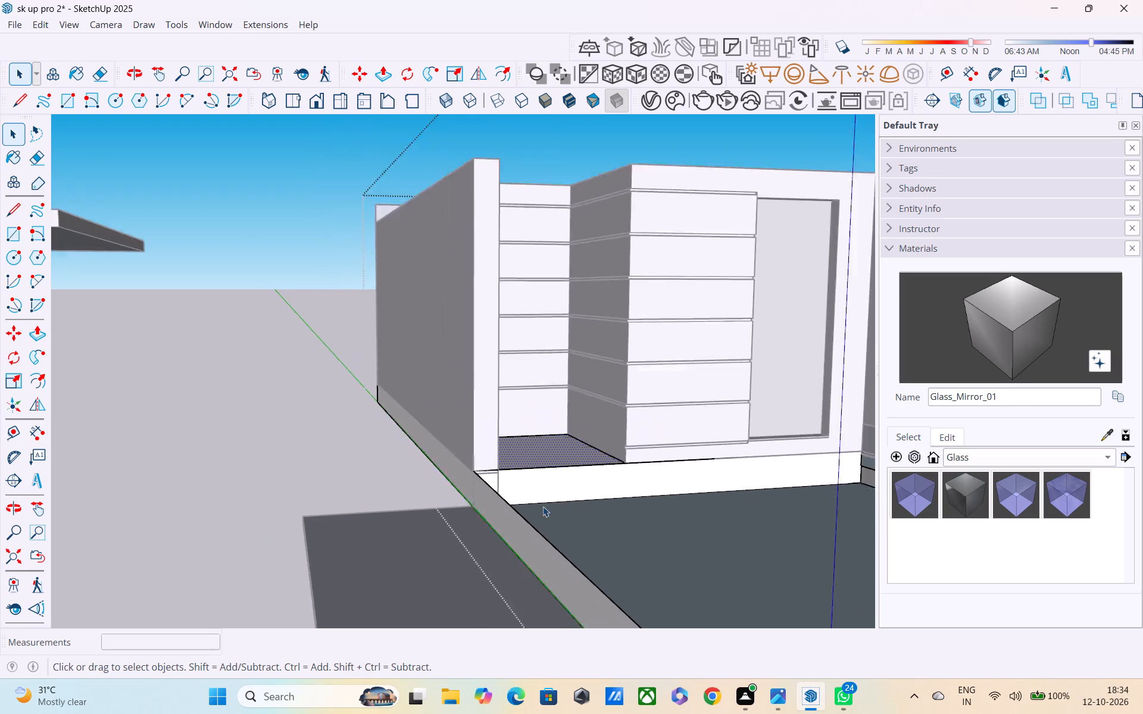
{"action": "scroll", "coordinate": [577, 511], "scroll_direction": "down", "scroll_amount": 6}
{"action": "scroll", "coordinate": [663, 537], "scroll_direction": "down", "scroll_amount": 3}
{"action": "middle_click_drag", "start_coordinate": [692, 547], "coordinate": [901, 537]}
{"action": "scroll", "coordinate": [877, 511], "scroll_direction": "up", "scroll_amount": 3}
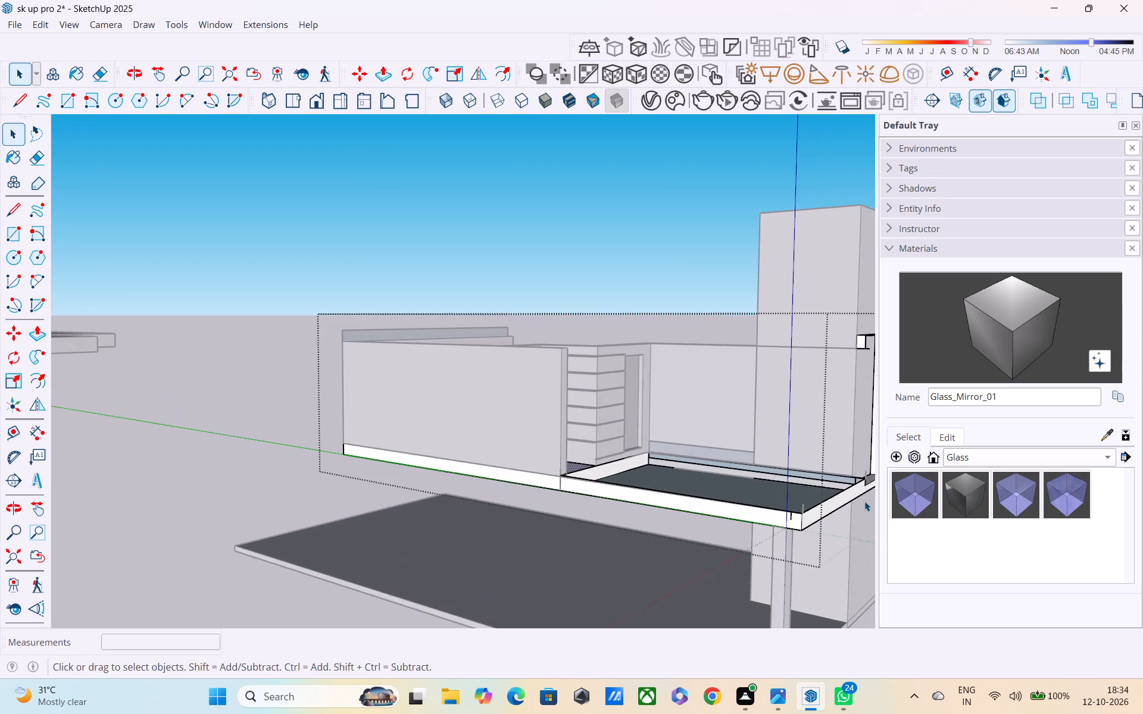
{"action": "middle_click_drag", "start_coordinate": [856, 494], "coordinate": [421, 514]}
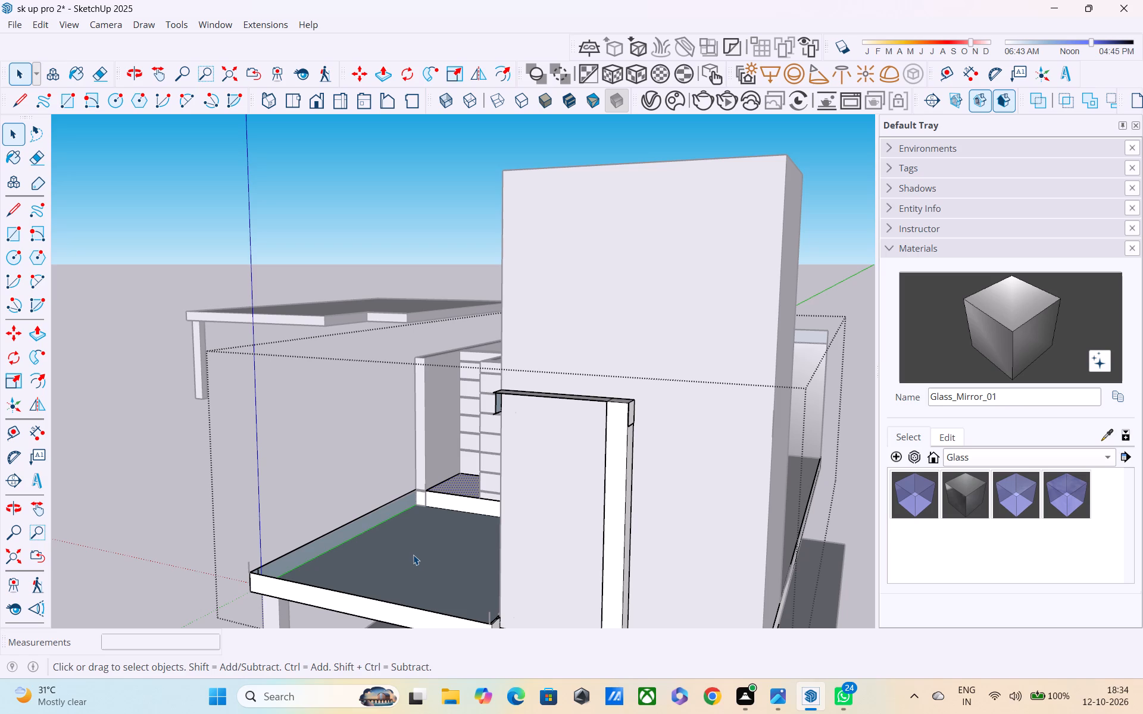
{"action": "key", "text": "r"}
{"action": "middle_click_drag", "start_coordinate": [503, 606], "coordinate": [474, 551]}
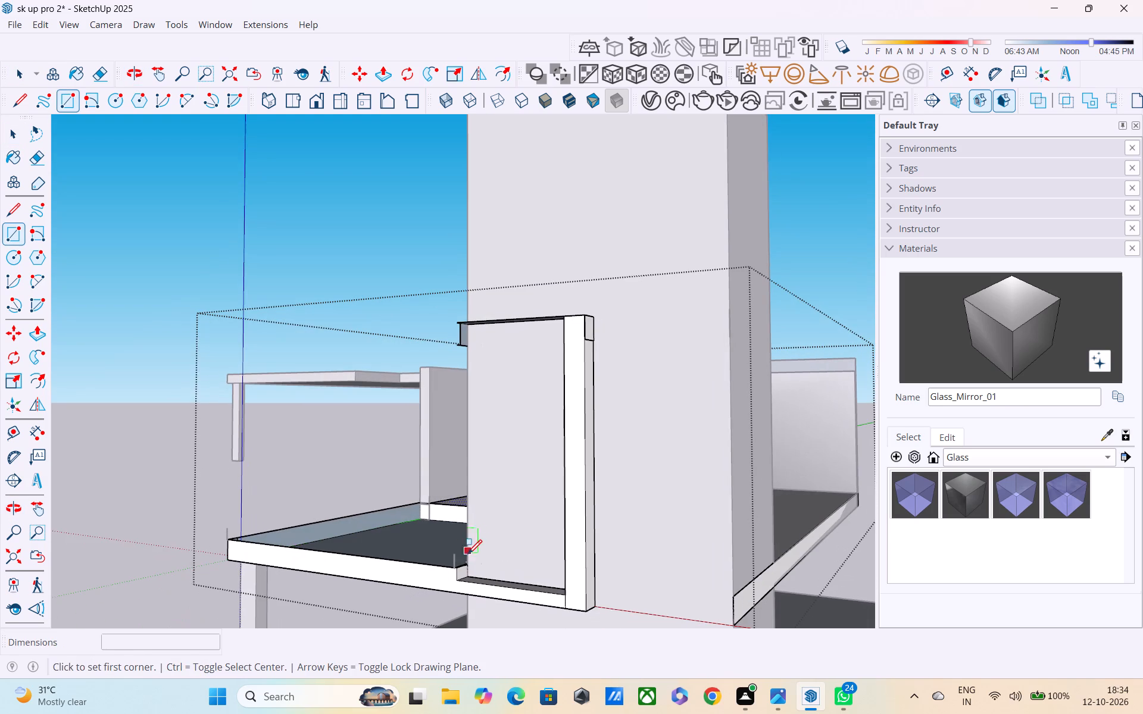
{"action": "left_click", "coordinate": [457, 568]}
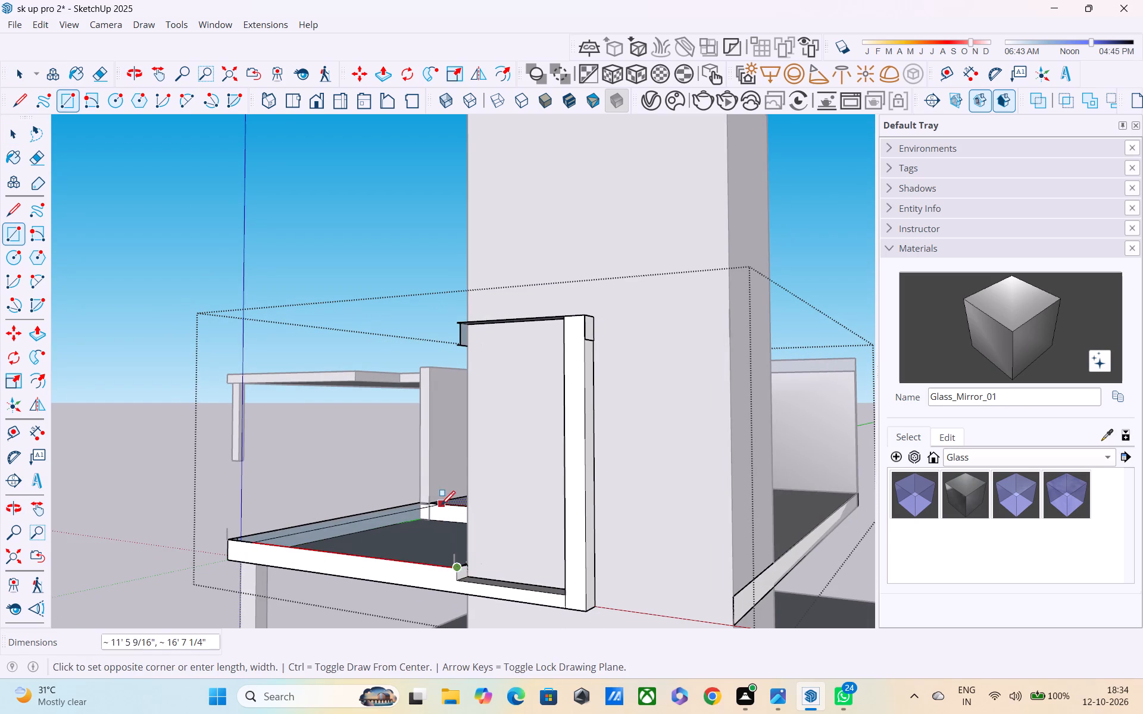
{"action": "middle_click_drag", "start_coordinate": [441, 506], "coordinate": [571, 597]}
{"action": "middle_click_drag", "start_coordinate": [536, 562], "coordinate": [573, 573]}
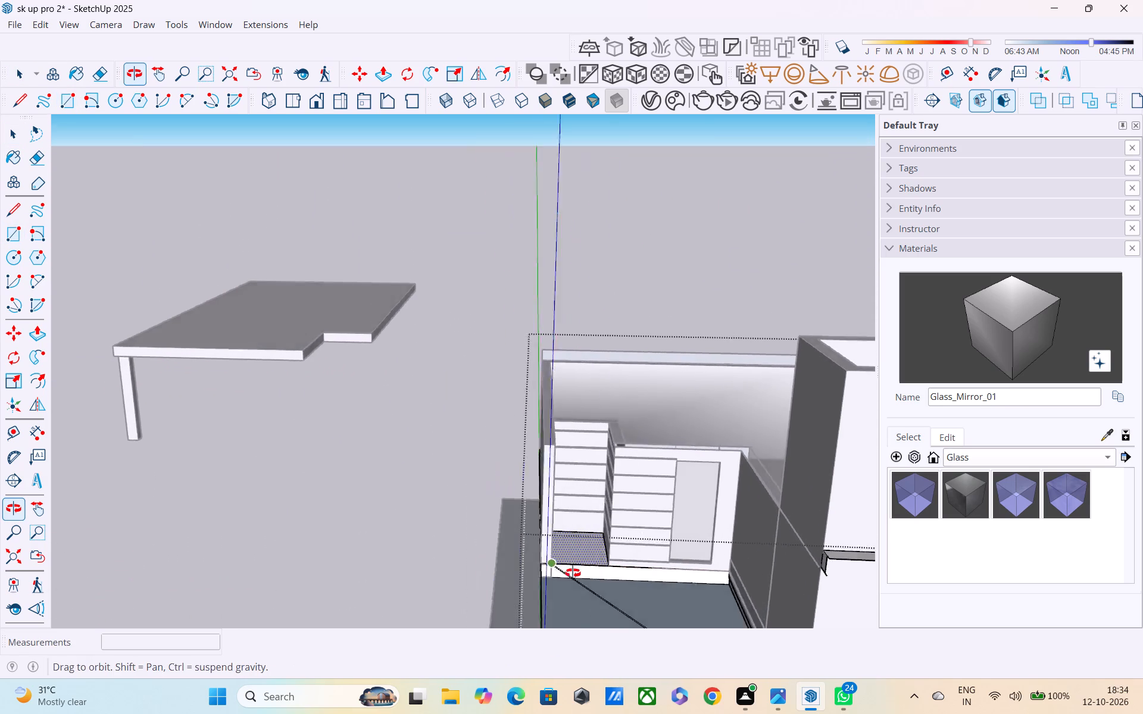
{"action": "middle_click_drag", "start_coordinate": [573, 573], "coordinate": [800, 534]}
{"action": "scroll", "coordinate": [800, 534], "scroll_direction": "up", "scroll_amount": 1}
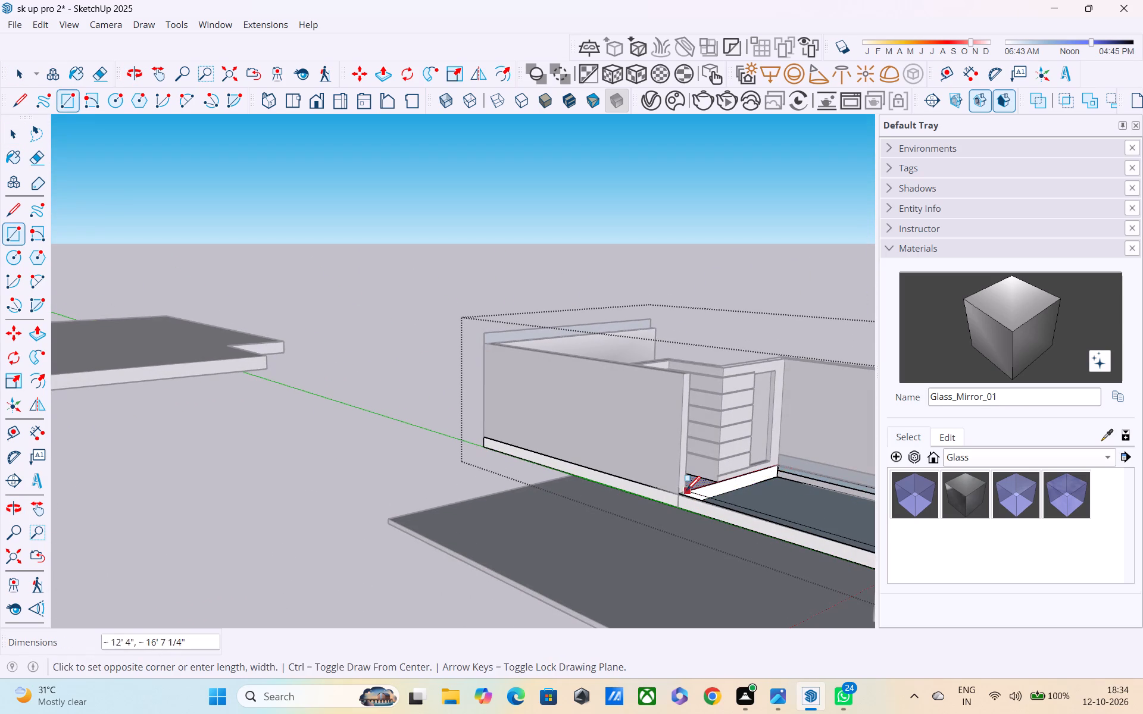
{"action": "middle_click_drag", "start_coordinate": [686, 491], "coordinate": [759, 507]}
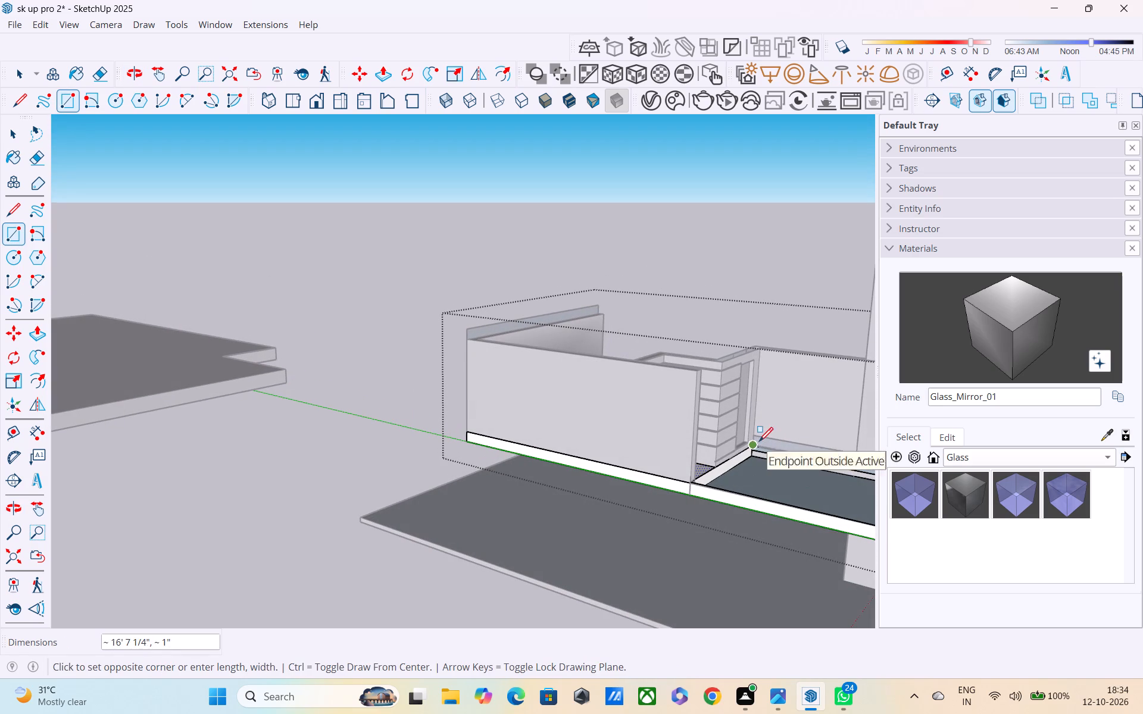
{"action": "scroll", "coordinate": [696, 481], "scroll_direction": "down", "scroll_amount": 3}
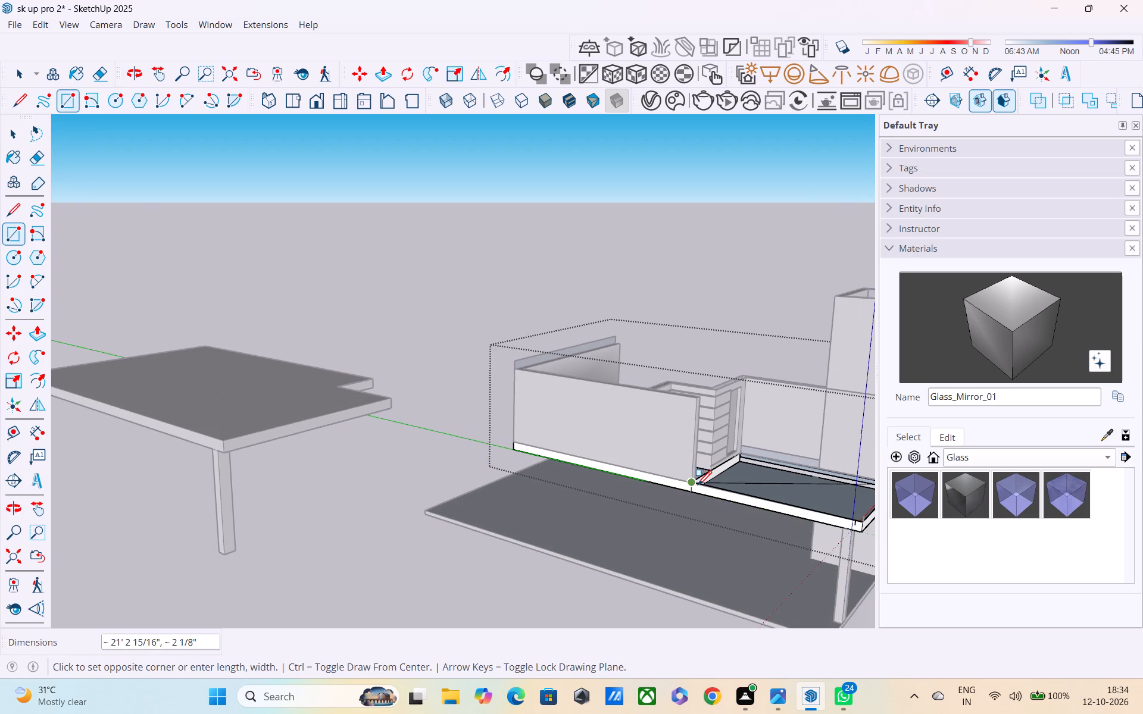
{"action": "middle_click_drag", "start_coordinate": [698, 486], "coordinate": [343, 492], "text": "shift"}
{"action": "scroll", "coordinate": [342, 493], "scroll_direction": "up", "scroll_amount": 1}
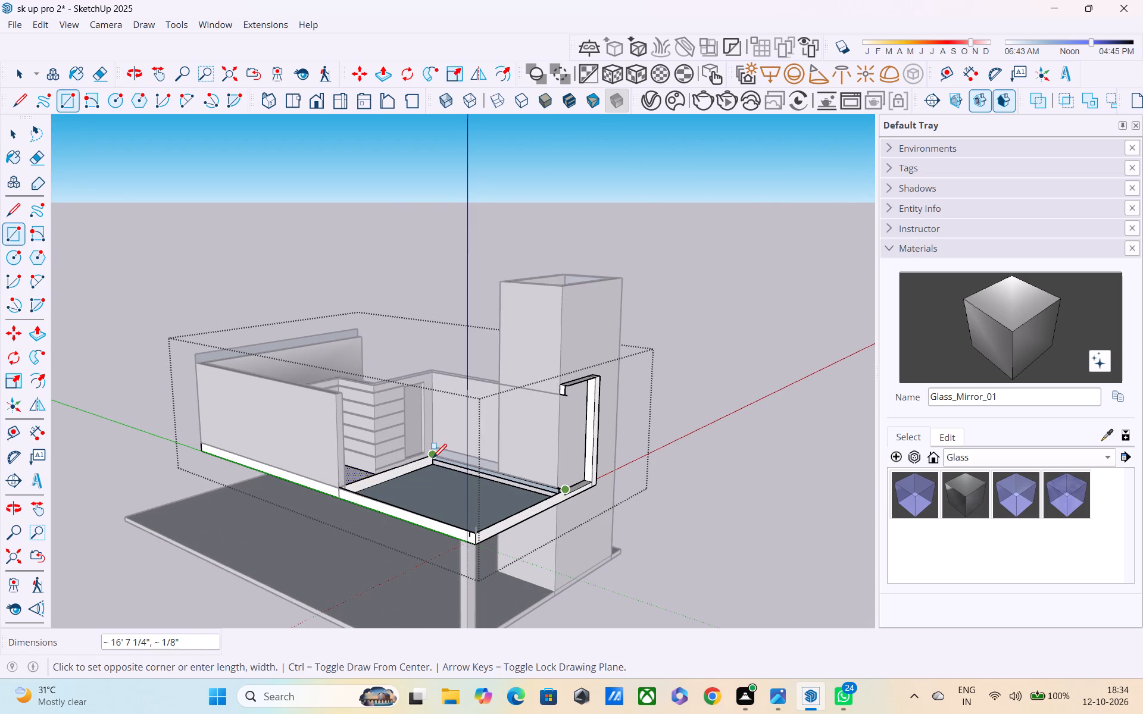
{"action": "scroll", "coordinate": [433, 460], "scroll_direction": "up", "scroll_amount": 3}
{"action": "middle_click_drag", "start_coordinate": [436, 463], "coordinate": [233, 471]}
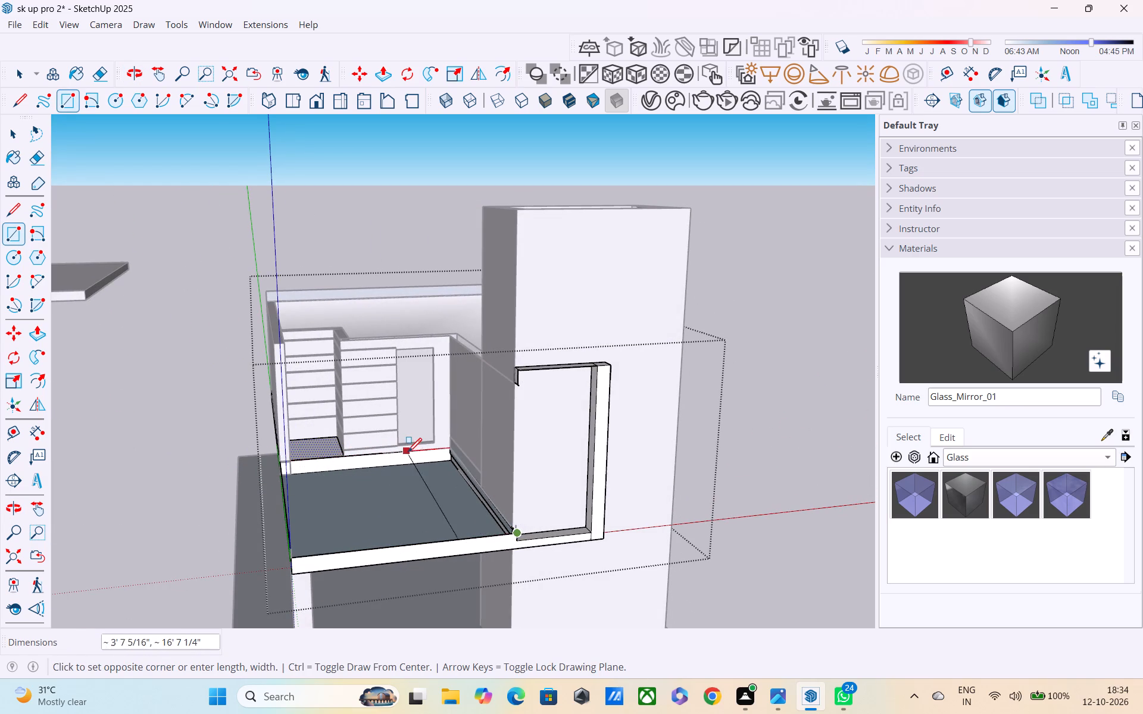
{"action": "middle_click_drag", "start_coordinate": [417, 454], "coordinate": [429, 355]}
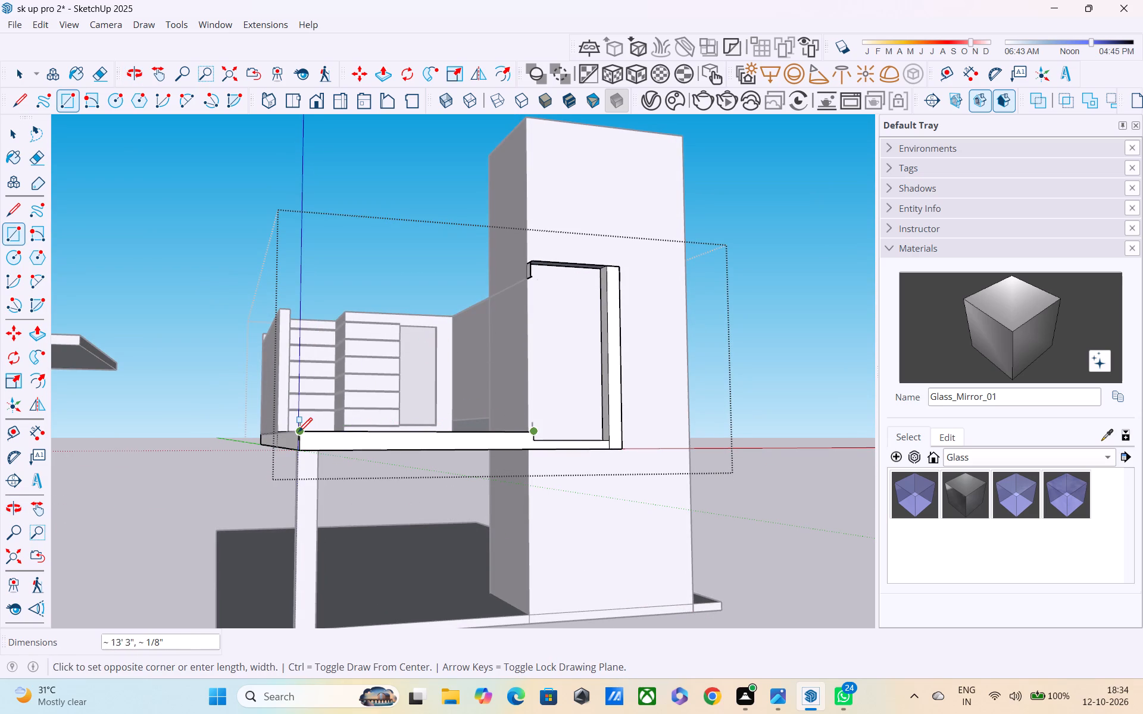
{"action": "middle_click_drag", "start_coordinate": [295, 433], "coordinate": [311, 547]}
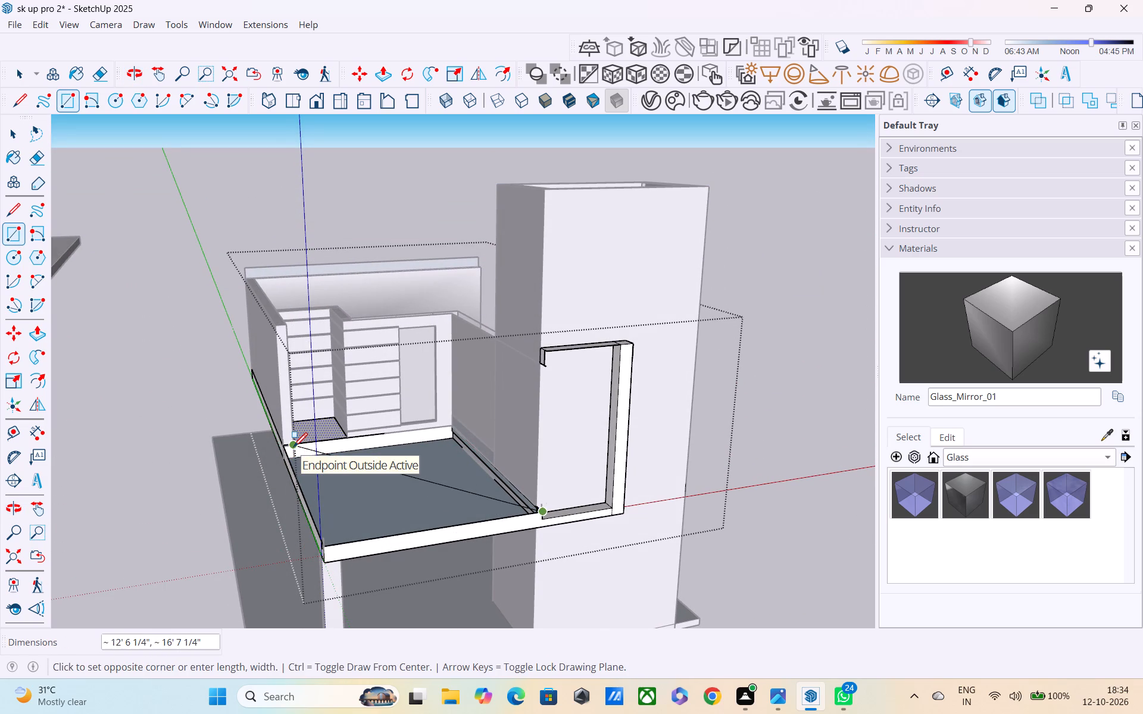
{"action": "middle_click_drag", "start_coordinate": [289, 448], "coordinate": [406, 471]}
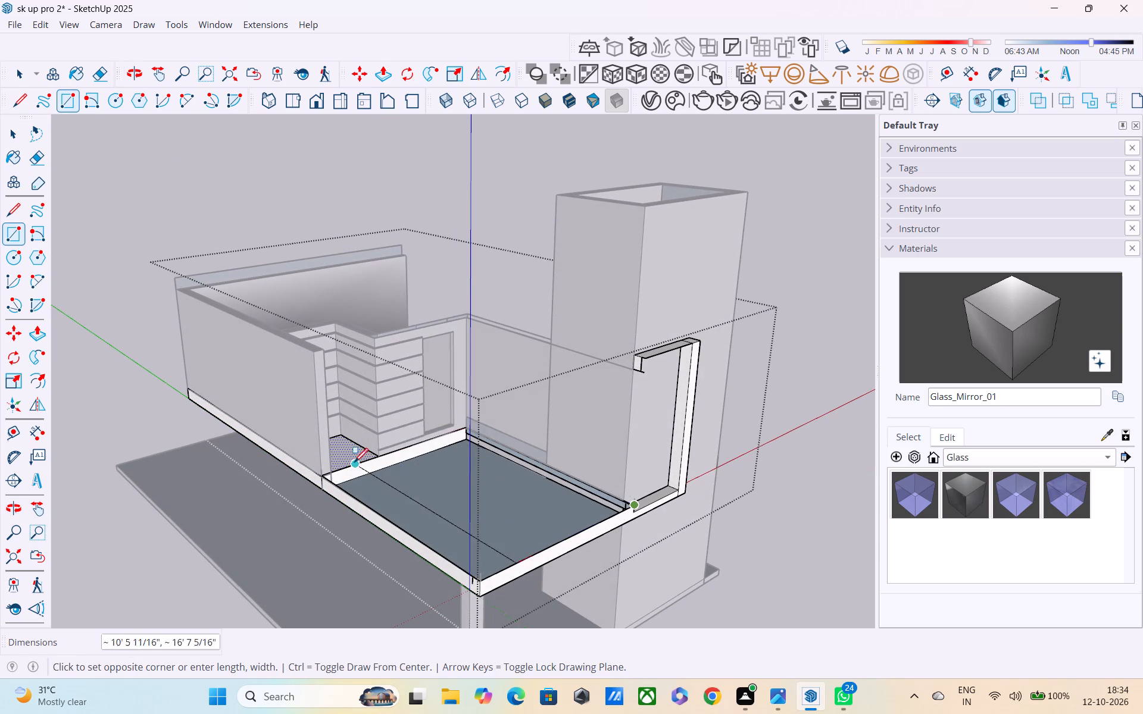
{"action": "left_click", "coordinate": [398, 449]}
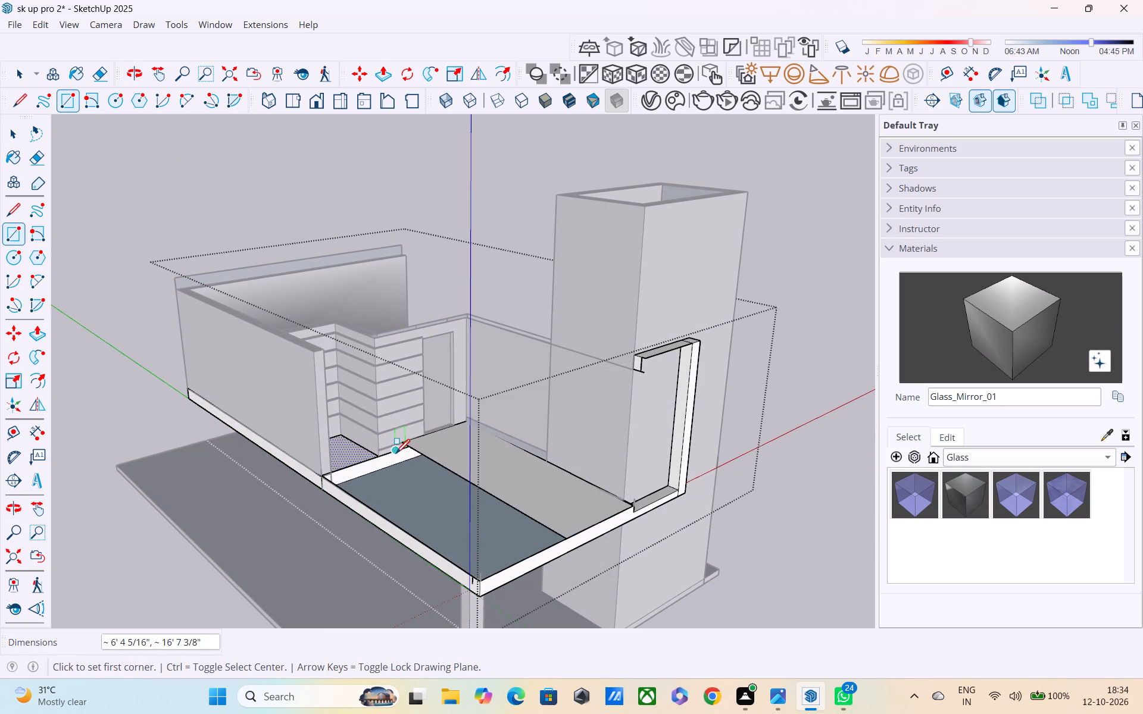
Draw a vertical rectangle about 6' 10 11/16" by 6 5/16" along the terrace's back edge, from the new face's corner to the slab's outer side.
{"action": "middle_click_drag", "start_coordinate": [396, 455], "coordinate": [360, 371]}
{"action": "middle_click_drag", "start_coordinate": [367, 466], "coordinate": [544, 484]}
{"action": "scroll", "coordinate": [480, 459], "scroll_direction": "up", "scroll_amount": 2}
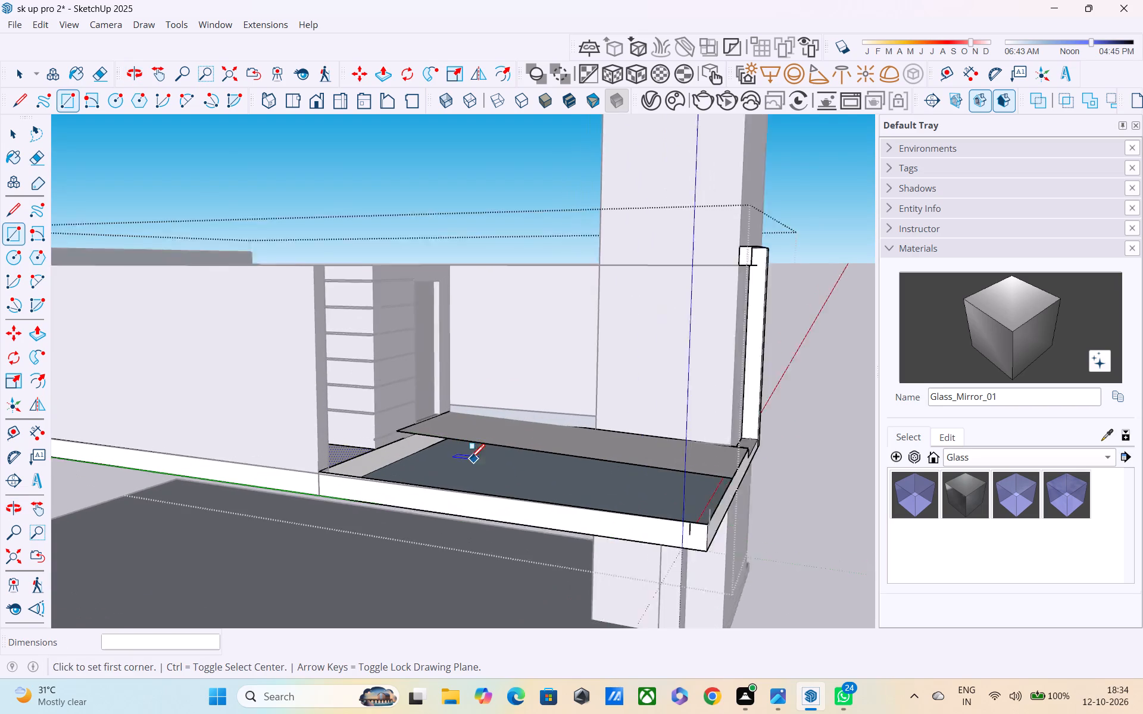
{"action": "scroll", "coordinate": [471, 459], "scroll_direction": "up", "scroll_amount": 2}
{"action": "scroll", "coordinate": [407, 436], "scroll_direction": "up", "scroll_amount": 2}
{"action": "left_click", "coordinate": [389, 426]}
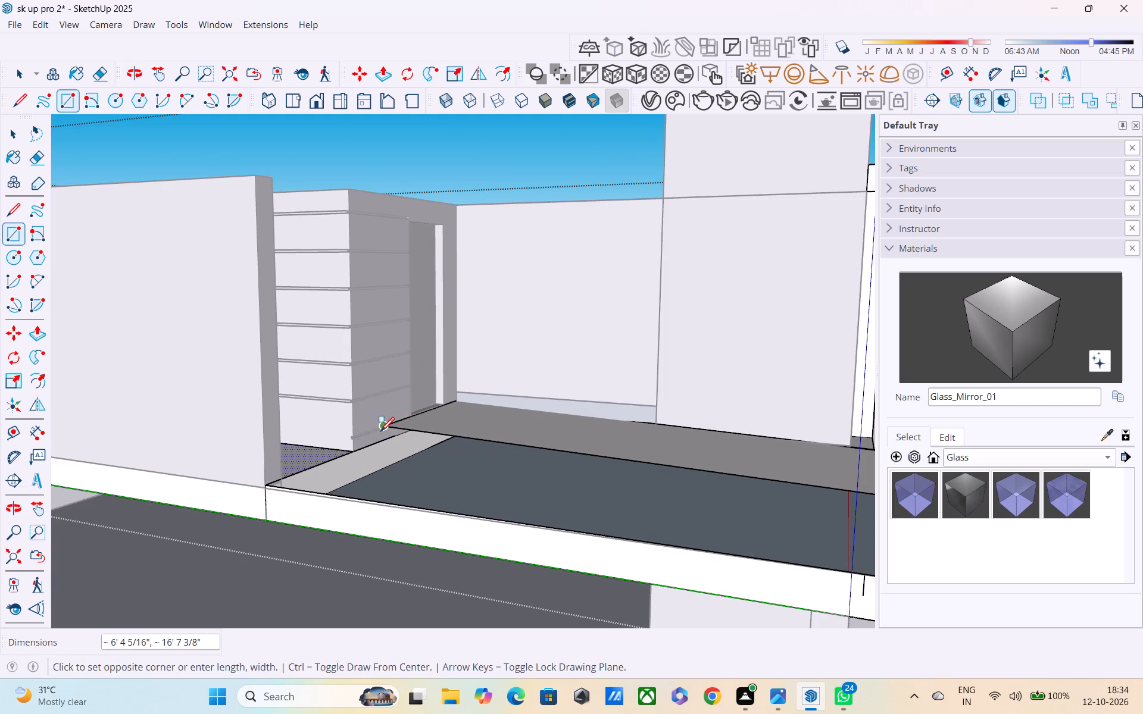
{"action": "left_click", "coordinate": [267, 487]}
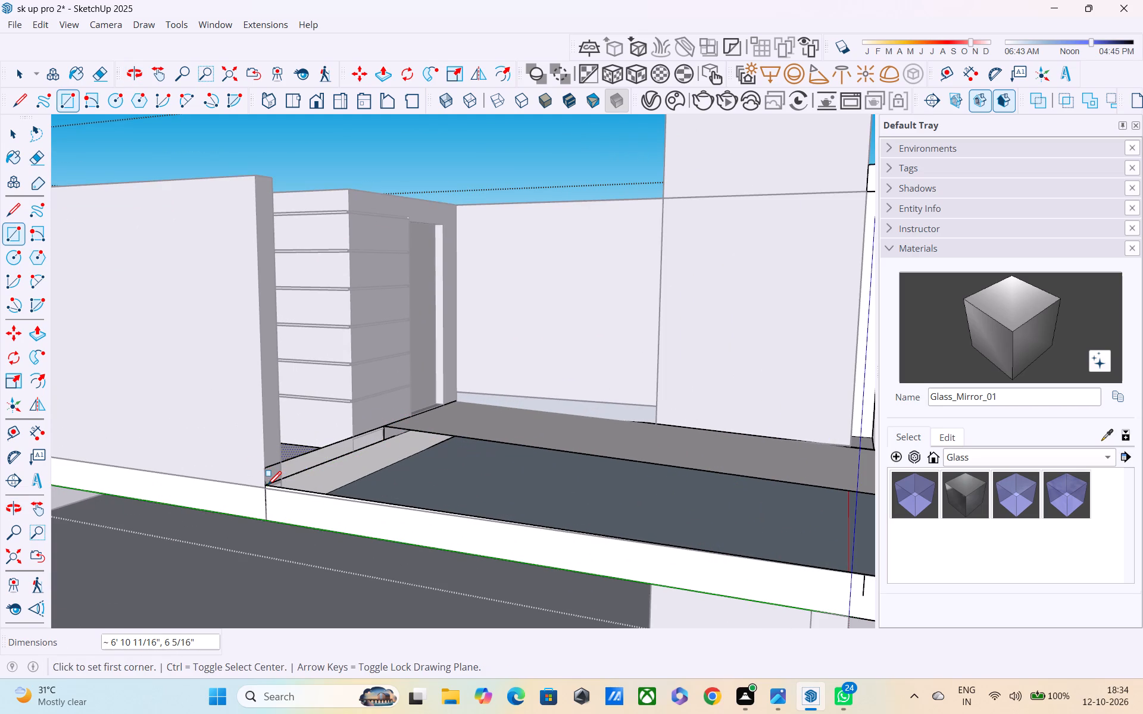
Draw a rectangle about 6' 10 11/16" by 16' 7 3/8" over the remaining open part of the terrace, up to the outer side.
{"action": "middle_click_drag", "start_coordinate": [405, 472], "coordinate": [449, 526]}
{"action": "scroll", "coordinate": [399, 436], "scroll_direction": "up", "scroll_amount": 2}
{"action": "middle_click_drag", "start_coordinate": [400, 441], "coordinate": [399, 434]}
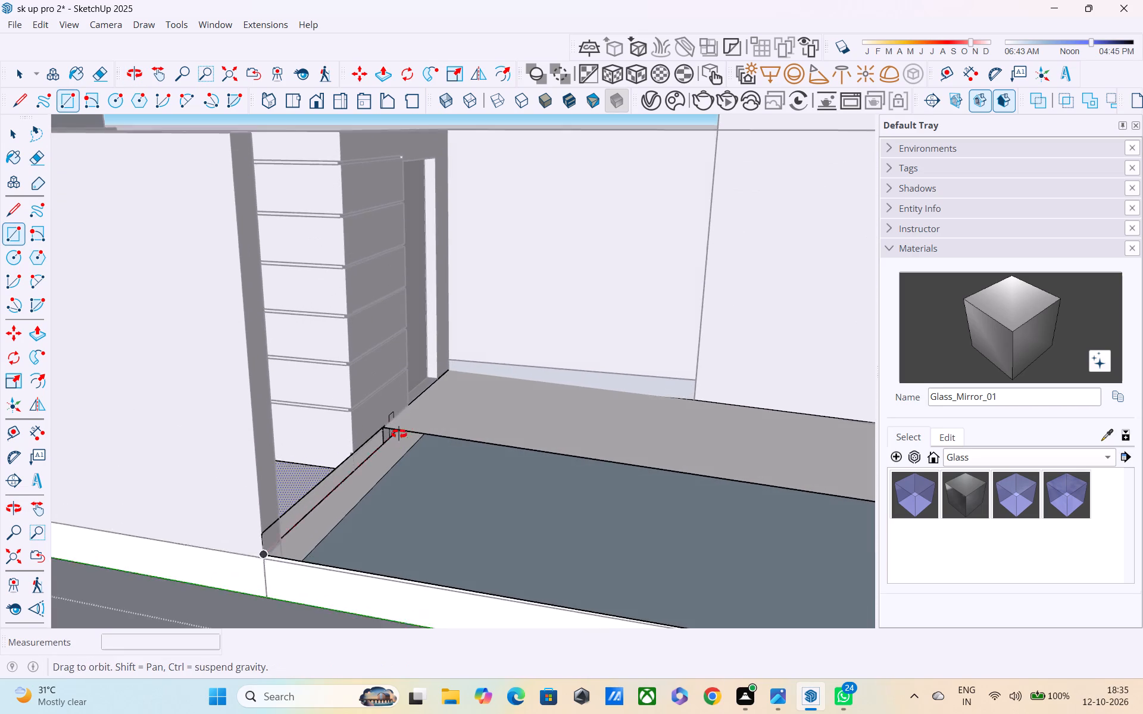
{"action": "middle_click_drag", "start_coordinate": [399, 434], "coordinate": [373, 347]}
{"action": "scroll", "coordinate": [416, 436], "scroll_direction": "up", "scroll_amount": 8}
{"action": "middle_click_drag", "start_coordinate": [386, 444], "coordinate": [397, 509]}
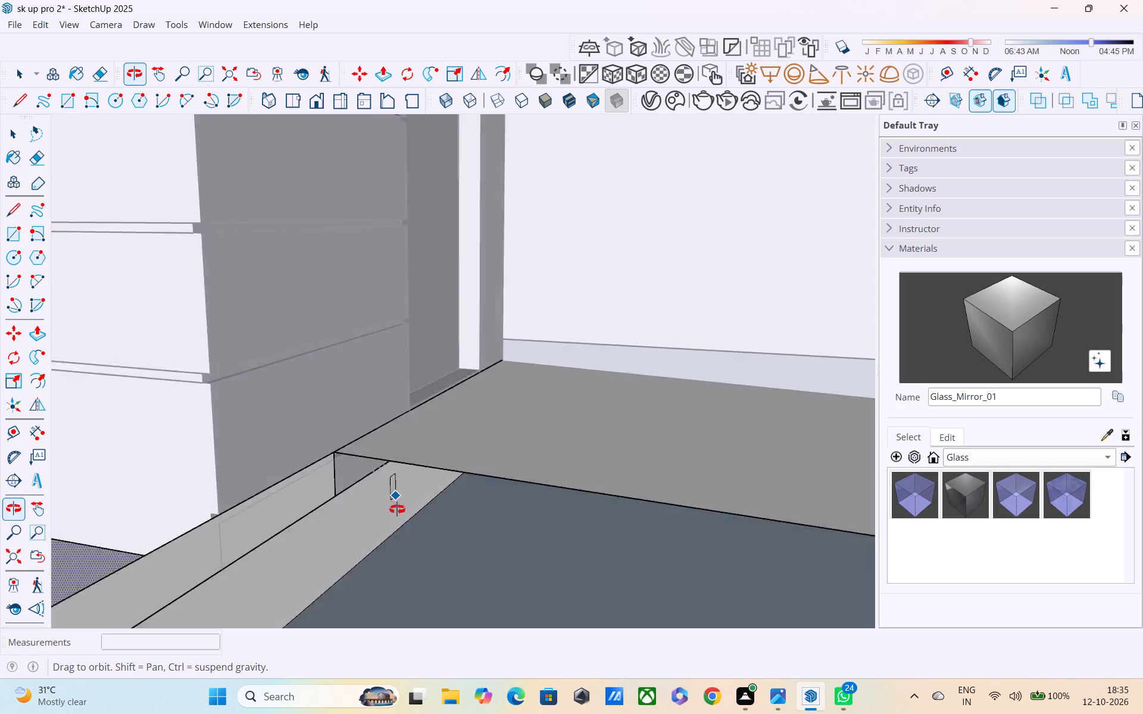
{"action": "middle_click_drag", "start_coordinate": [397, 509], "coordinate": [308, 486]}
{"action": "scroll", "coordinate": [310, 484], "scroll_direction": "down", "scroll_amount": 10}
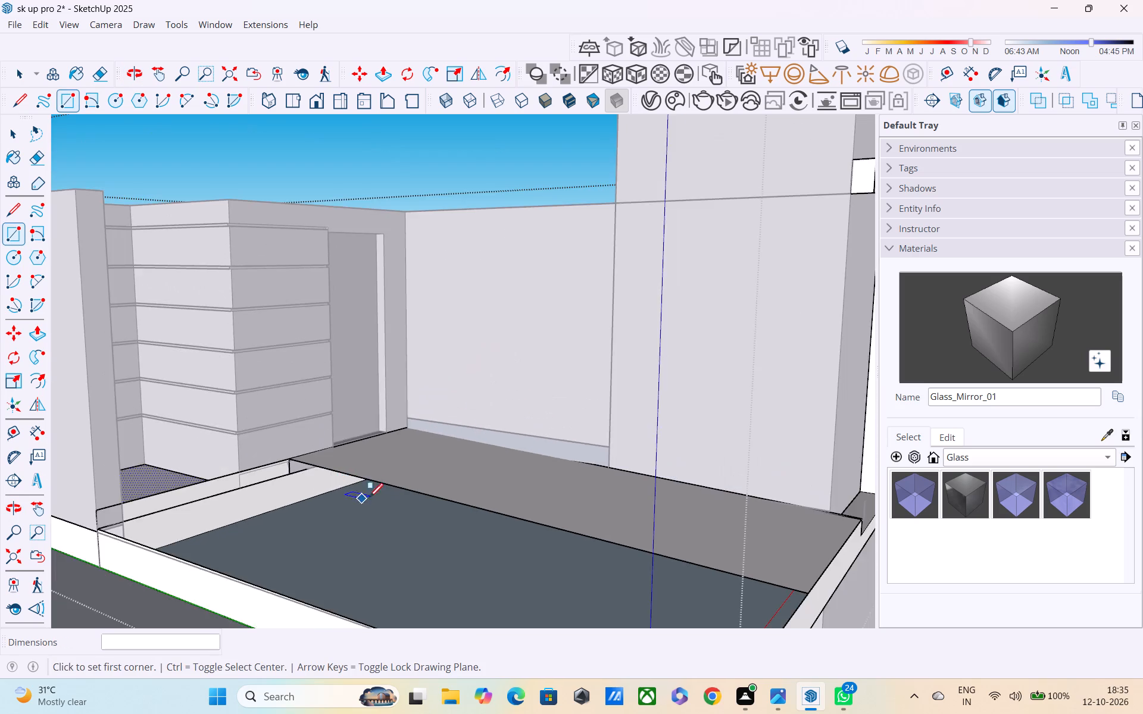
{"action": "scroll", "coordinate": [380, 494], "scroll_direction": "down", "scroll_amount": 5}
{"action": "middle_click_drag", "start_coordinate": [508, 523], "coordinate": [295, 498]}
{"action": "scroll", "coordinate": [295, 498], "scroll_direction": "up", "scroll_amount": 1}
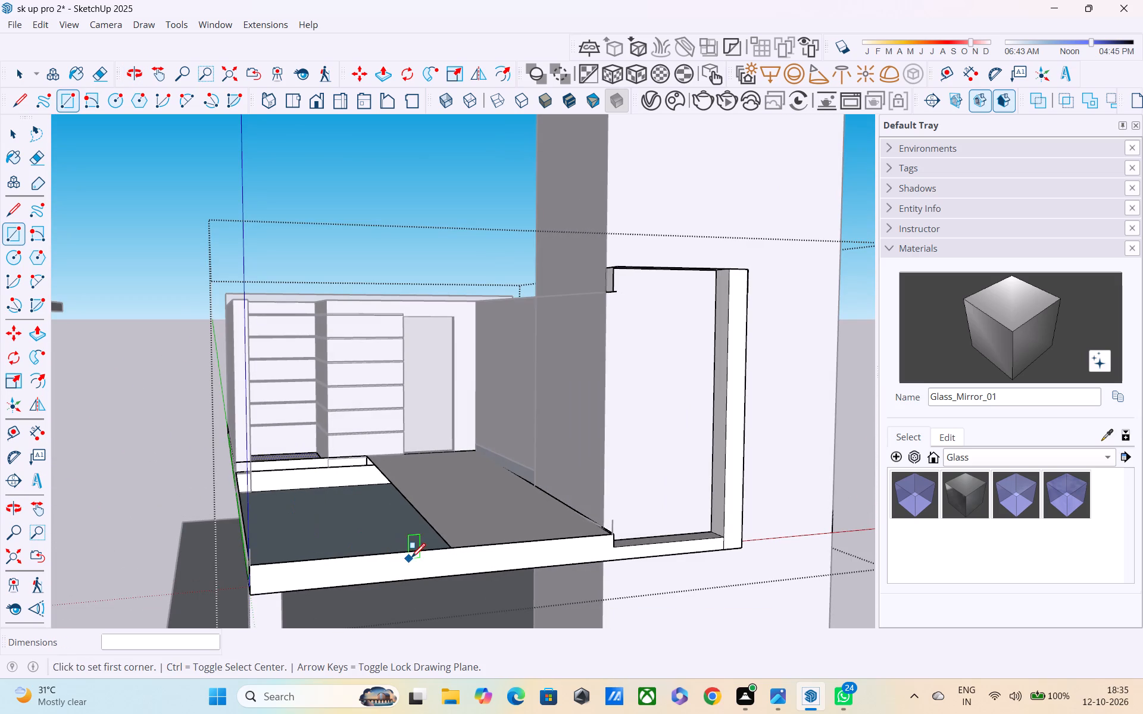
{"action": "left_click", "coordinate": [455, 547]}
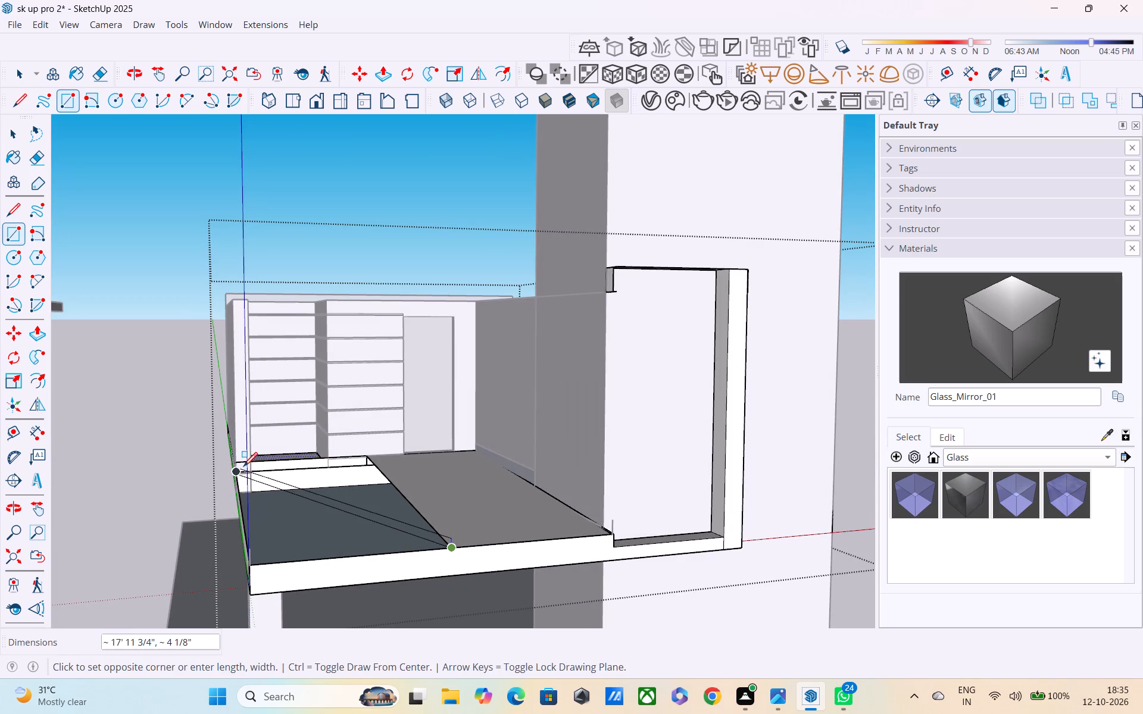
{"action": "middle_click_drag", "start_coordinate": [266, 505], "coordinate": [477, 555]}
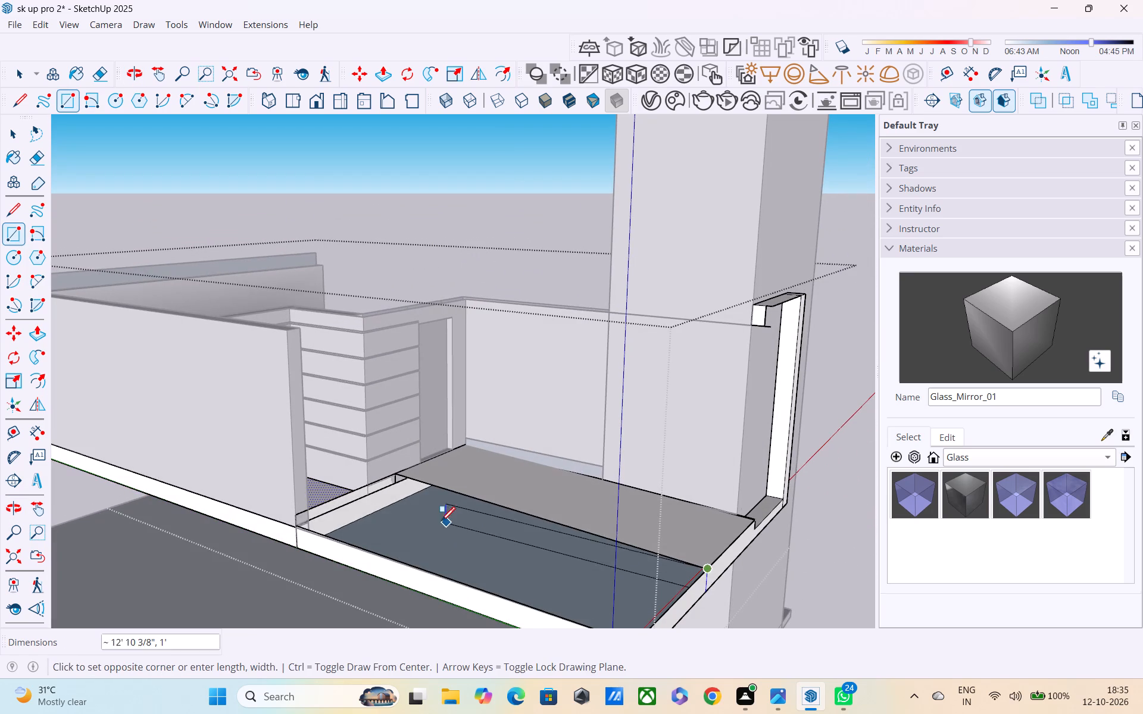
{"action": "left_click", "coordinate": [301, 510]}
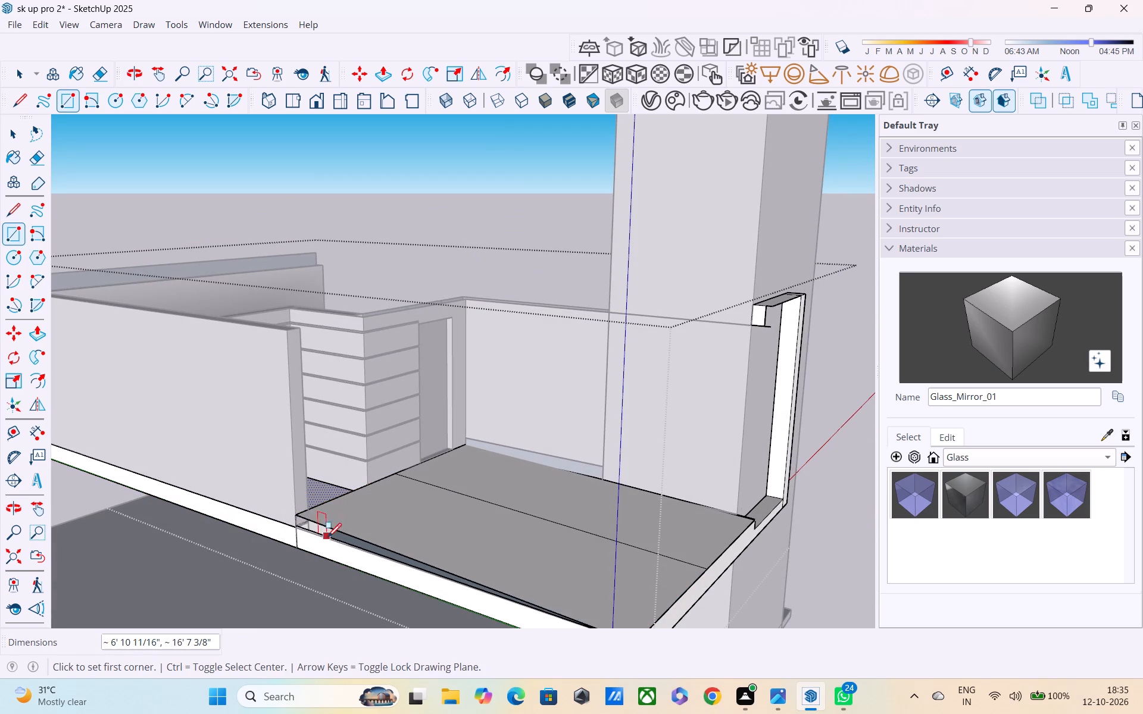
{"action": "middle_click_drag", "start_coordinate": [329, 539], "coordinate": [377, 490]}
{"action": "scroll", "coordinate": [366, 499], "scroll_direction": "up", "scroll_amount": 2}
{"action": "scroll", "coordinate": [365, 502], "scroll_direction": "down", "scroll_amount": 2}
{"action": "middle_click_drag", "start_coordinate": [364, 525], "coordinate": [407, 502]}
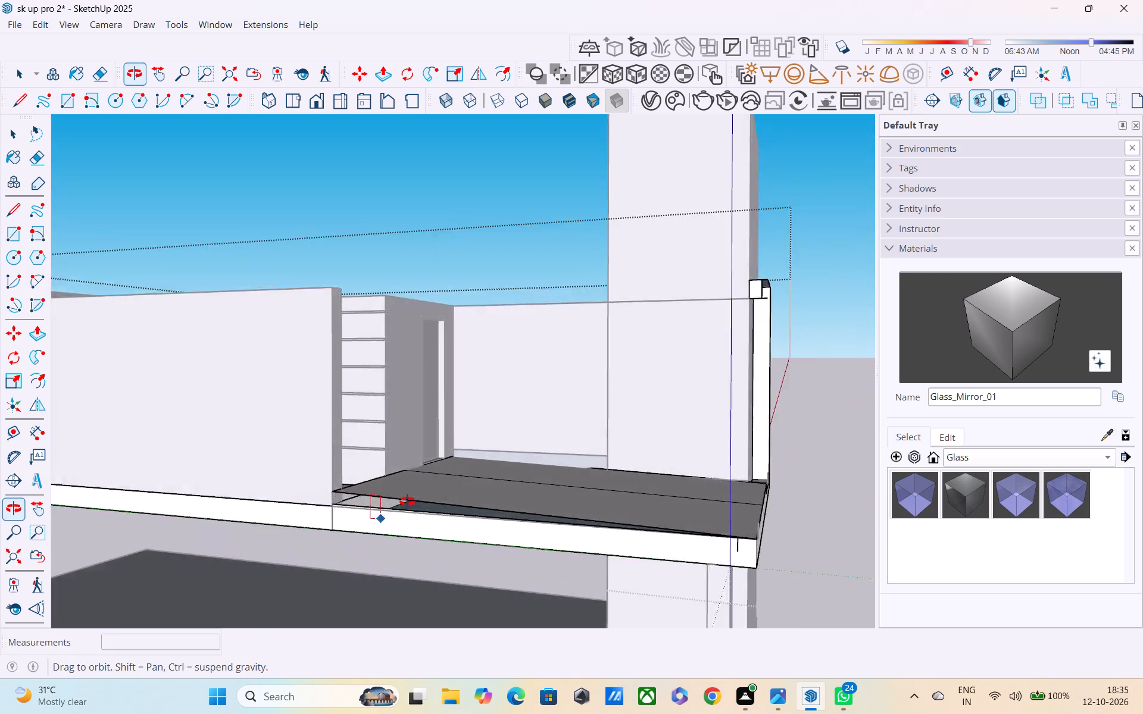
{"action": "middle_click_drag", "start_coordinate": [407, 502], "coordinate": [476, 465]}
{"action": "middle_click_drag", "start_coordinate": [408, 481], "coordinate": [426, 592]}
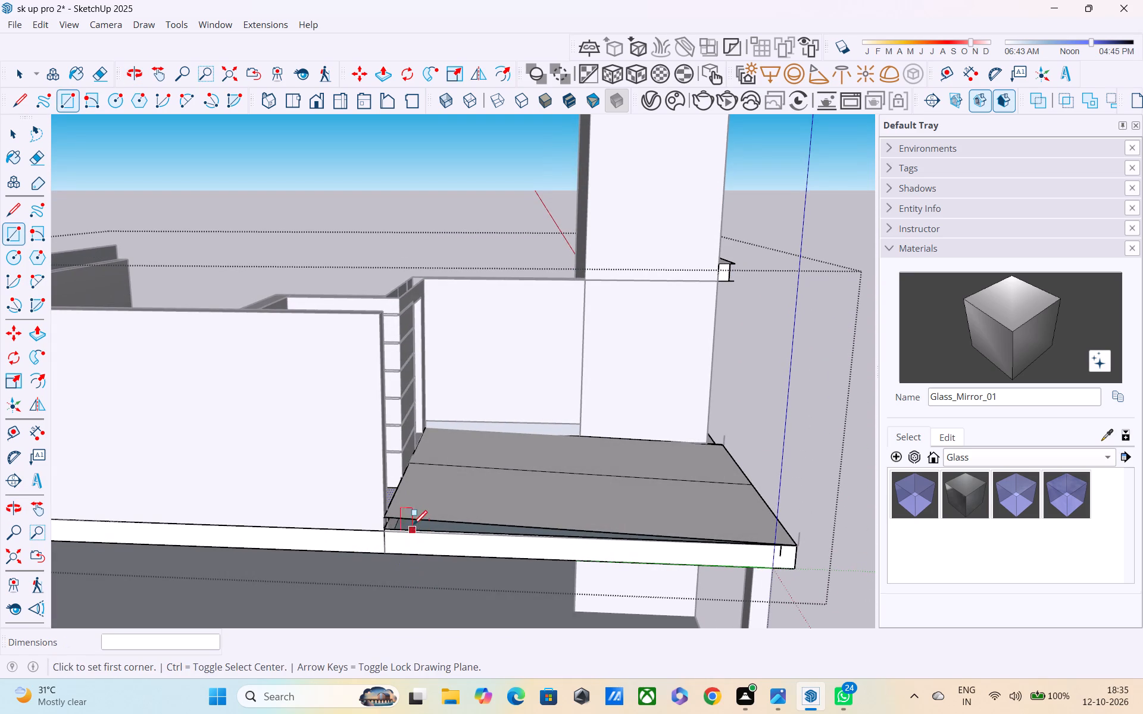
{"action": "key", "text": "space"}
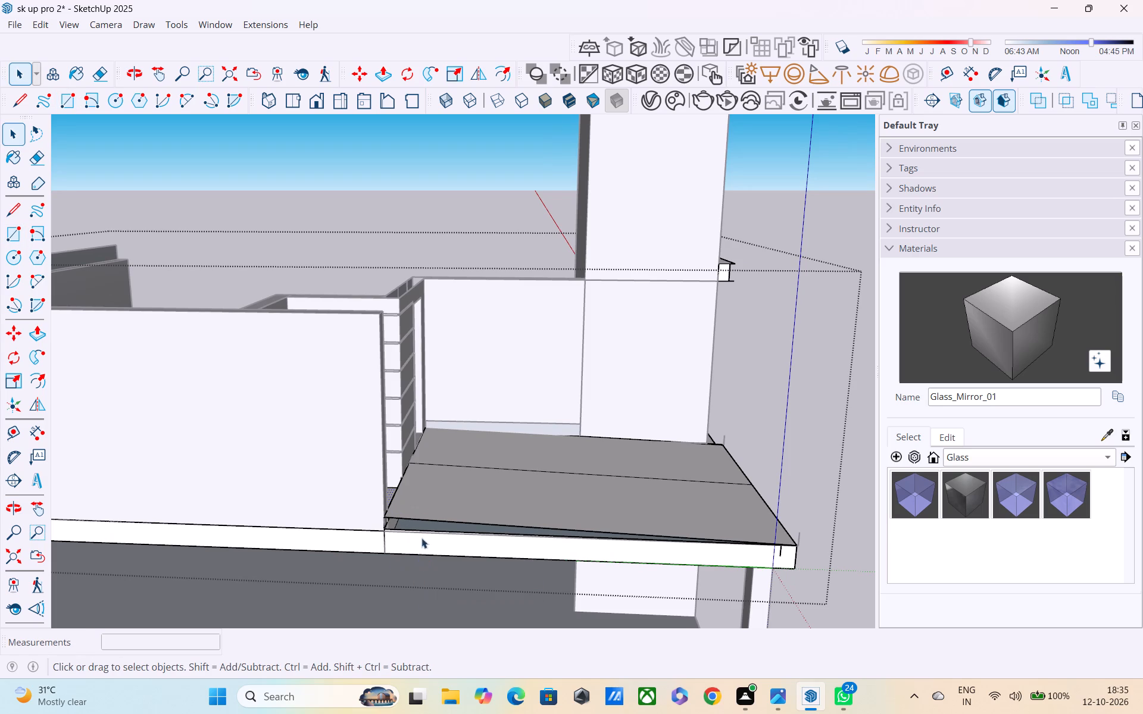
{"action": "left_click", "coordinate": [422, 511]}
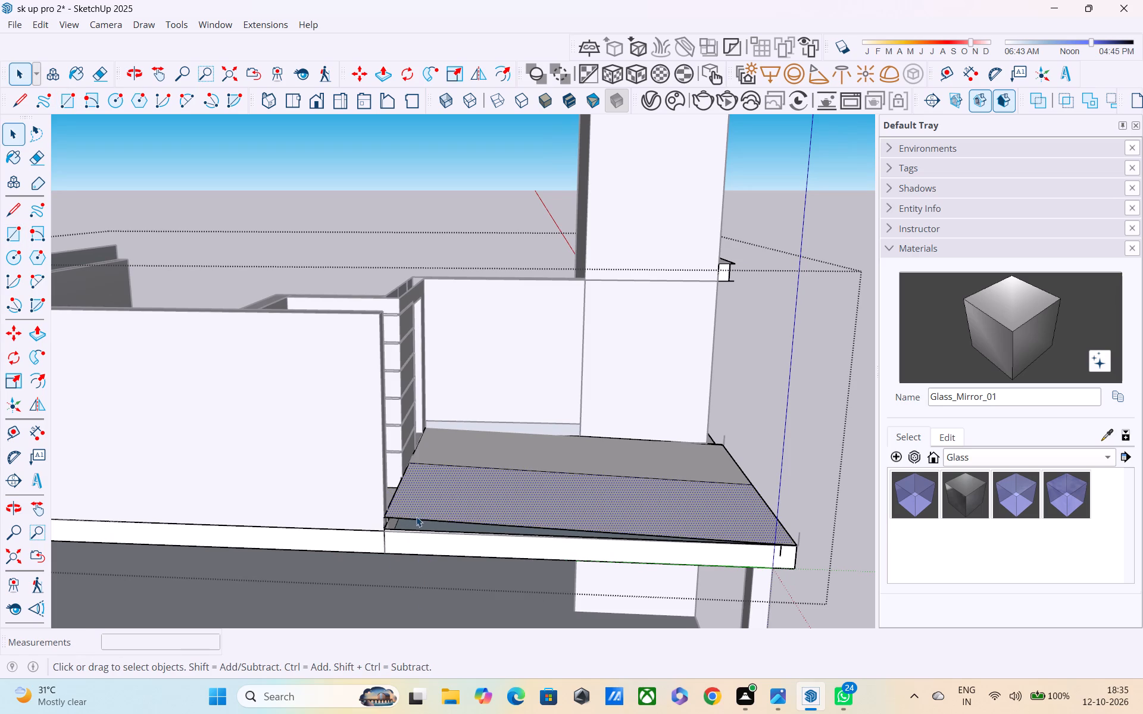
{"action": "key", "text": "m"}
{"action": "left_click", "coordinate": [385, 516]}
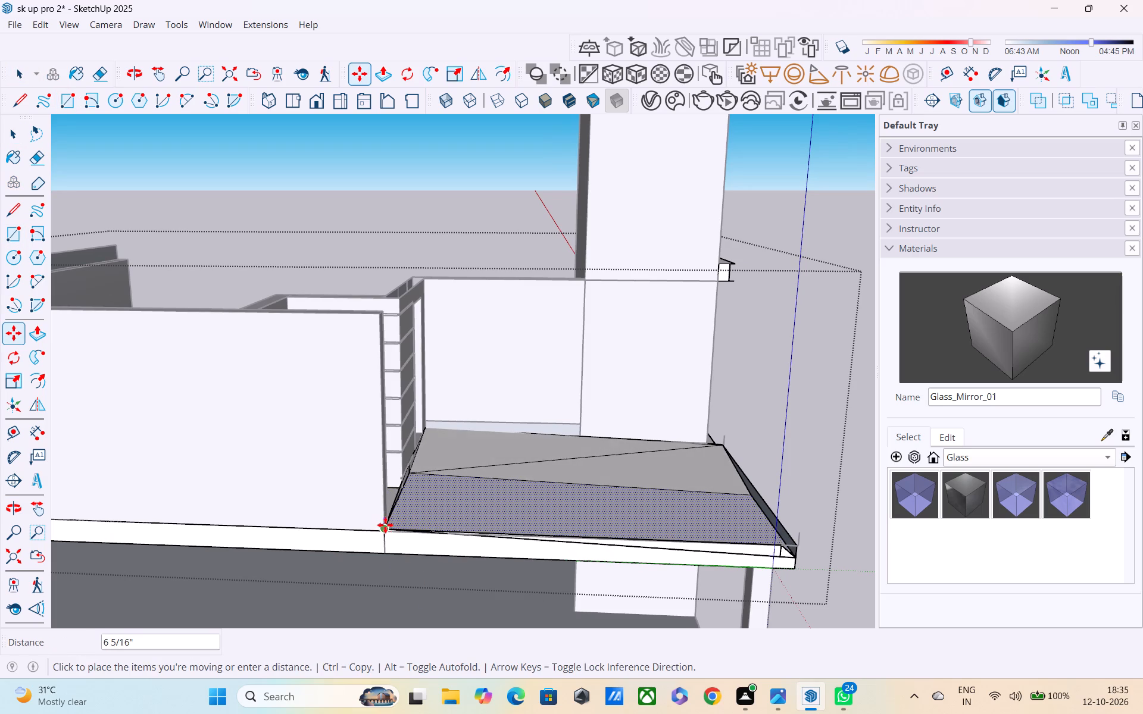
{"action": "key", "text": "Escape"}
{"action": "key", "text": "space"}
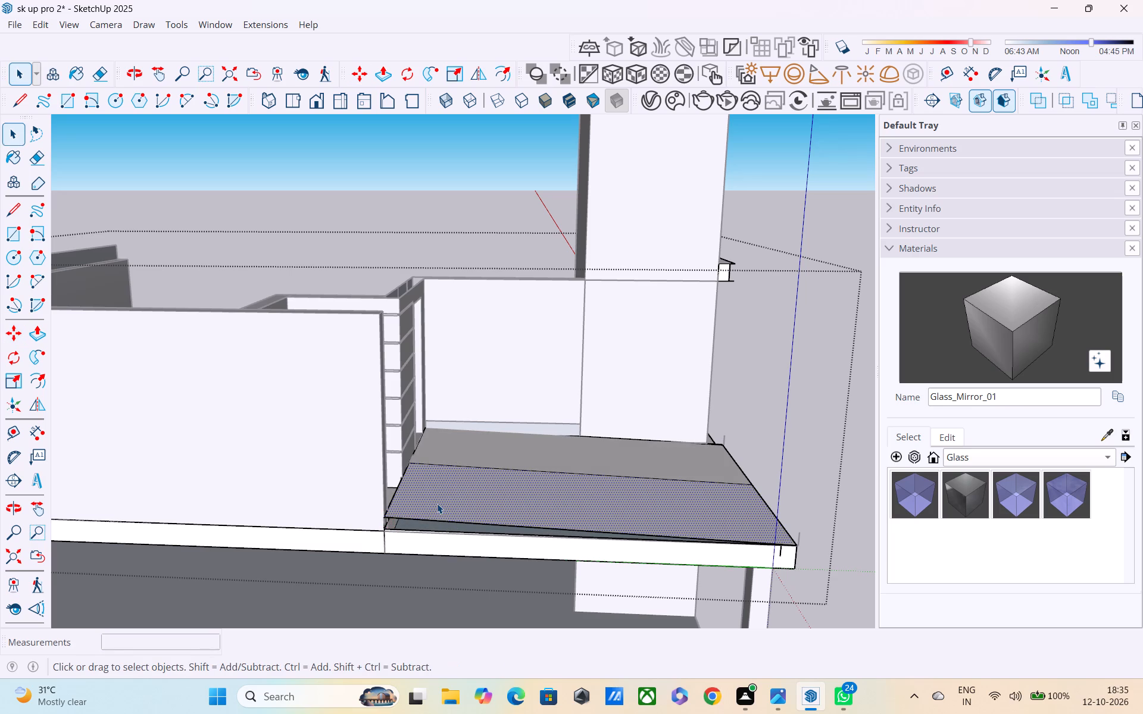
Undo the rectangles just drawn over the terrace top and along its back edge.
{"action": "key", "text": "space"}
{"action": "double_click", "coordinate": [462, 505]}
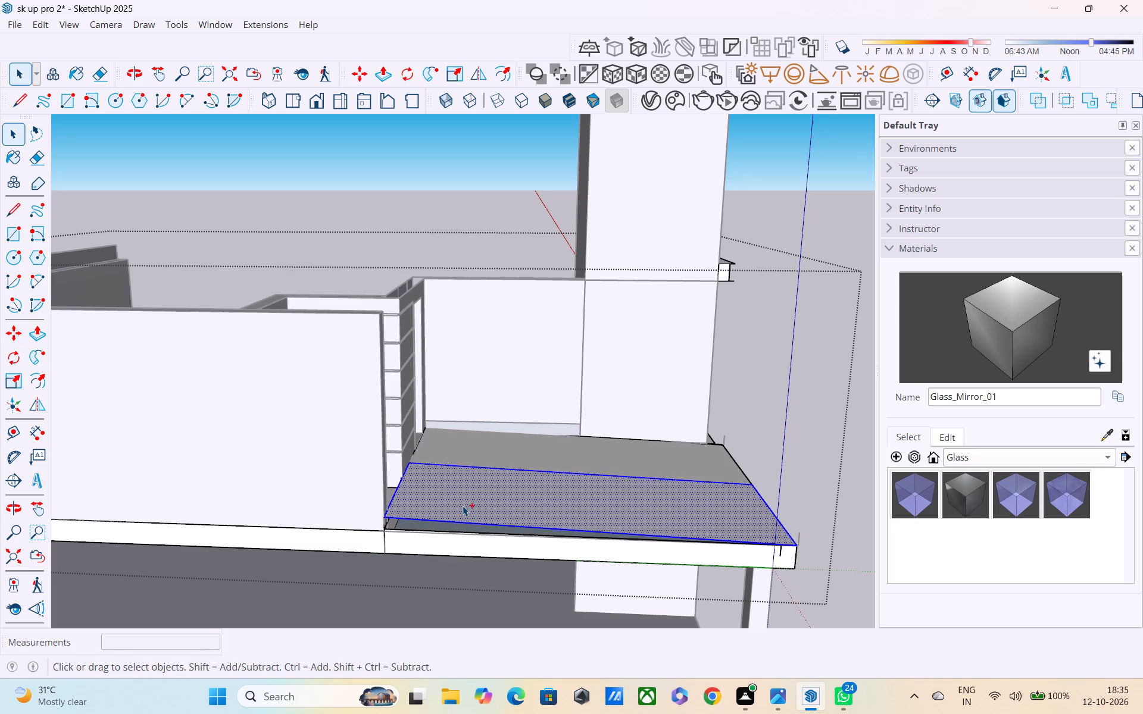
{"action": "key", "text": "ctrl+z"}
{"action": "key", "text": "ctrl+z"}
{"action": "key", "text": "ctrl+z"}
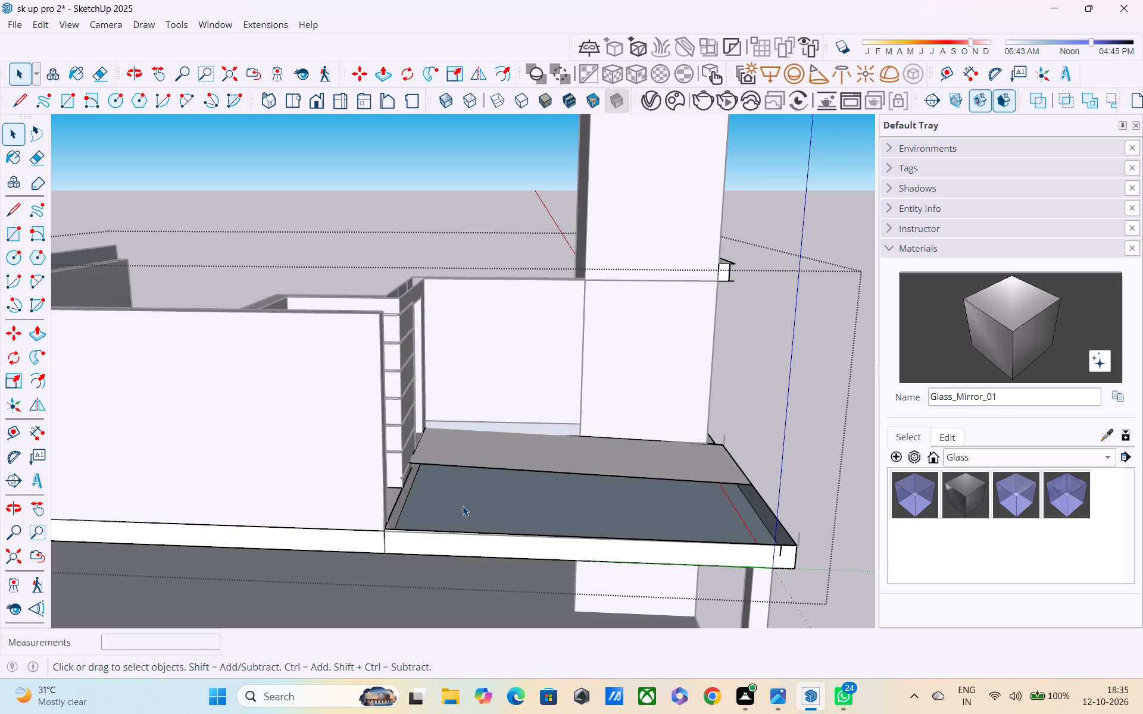
{"action": "key", "text": "ctrl+z"}
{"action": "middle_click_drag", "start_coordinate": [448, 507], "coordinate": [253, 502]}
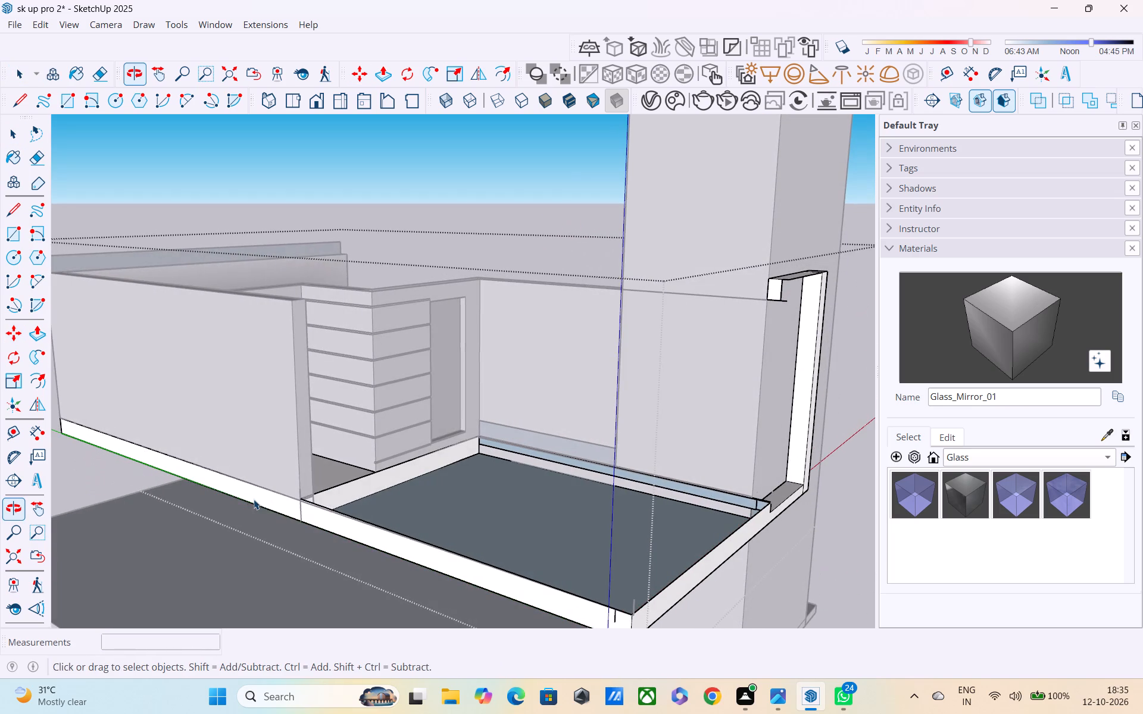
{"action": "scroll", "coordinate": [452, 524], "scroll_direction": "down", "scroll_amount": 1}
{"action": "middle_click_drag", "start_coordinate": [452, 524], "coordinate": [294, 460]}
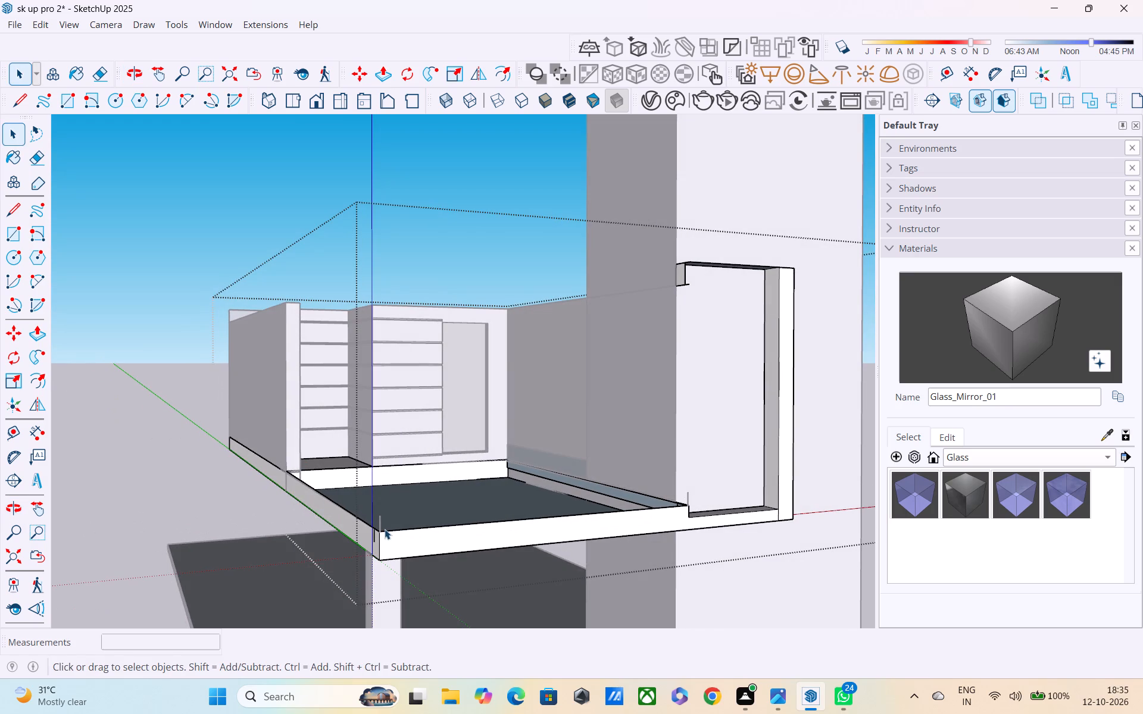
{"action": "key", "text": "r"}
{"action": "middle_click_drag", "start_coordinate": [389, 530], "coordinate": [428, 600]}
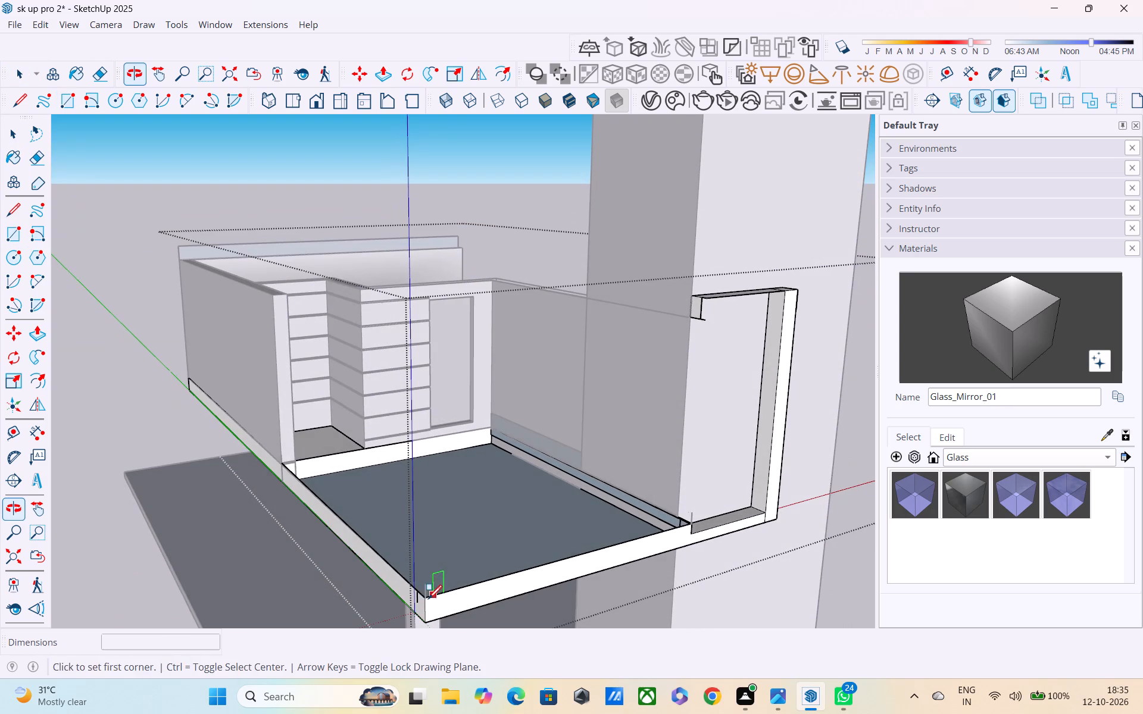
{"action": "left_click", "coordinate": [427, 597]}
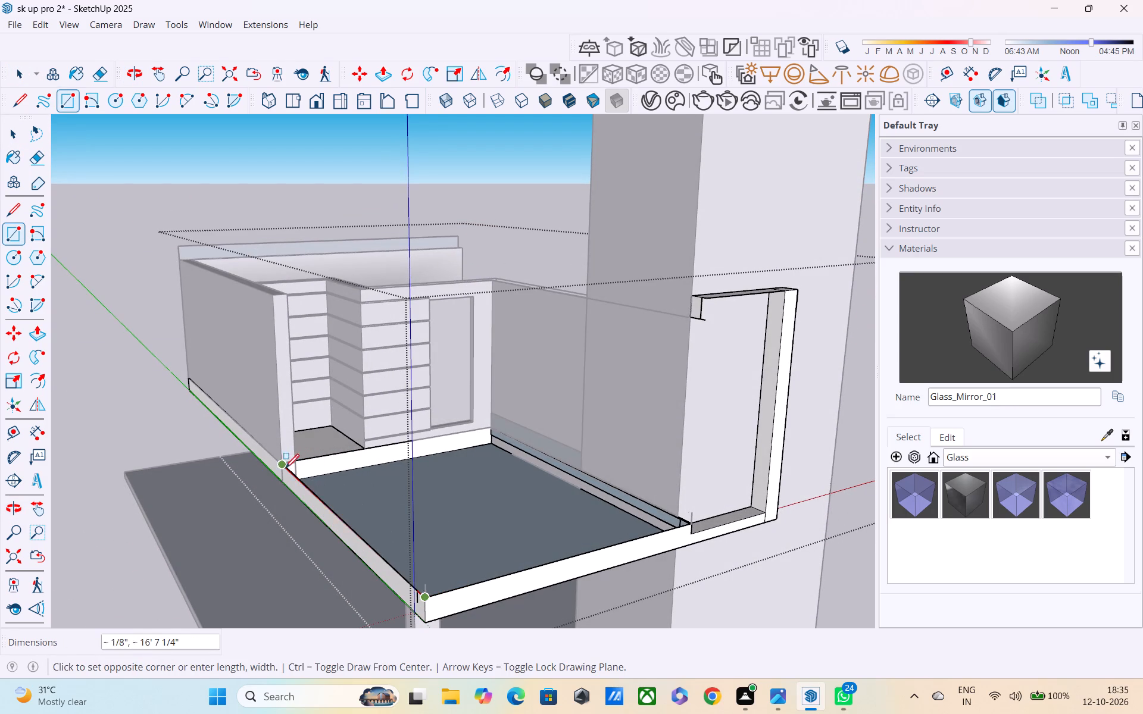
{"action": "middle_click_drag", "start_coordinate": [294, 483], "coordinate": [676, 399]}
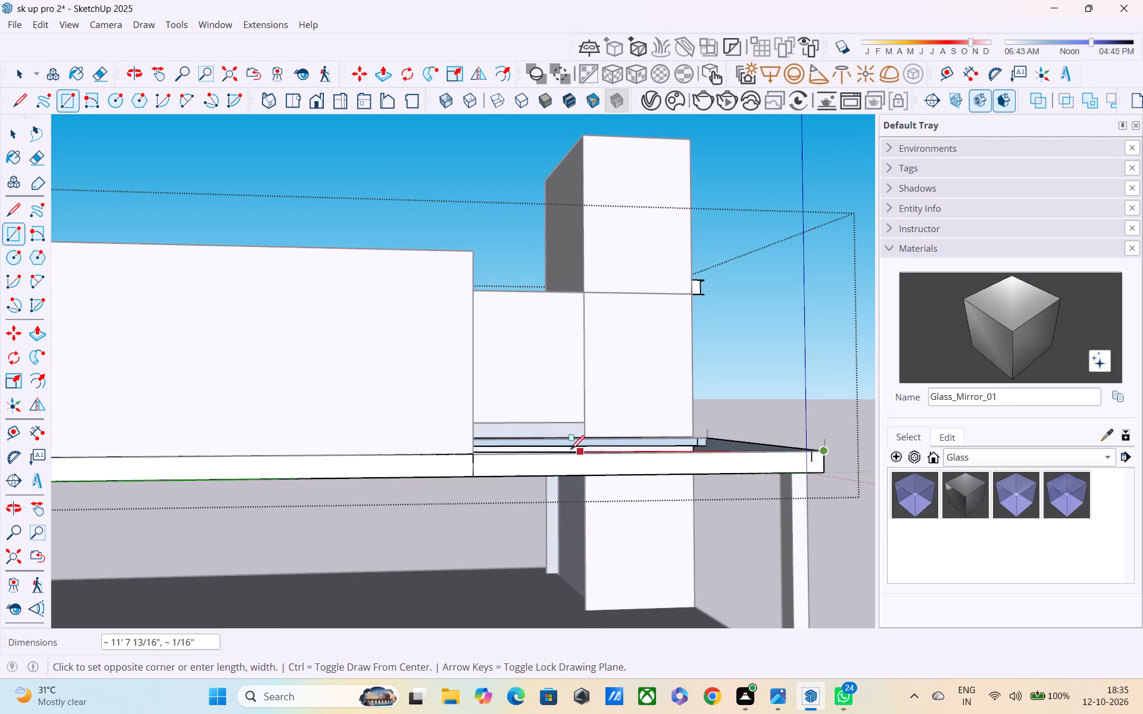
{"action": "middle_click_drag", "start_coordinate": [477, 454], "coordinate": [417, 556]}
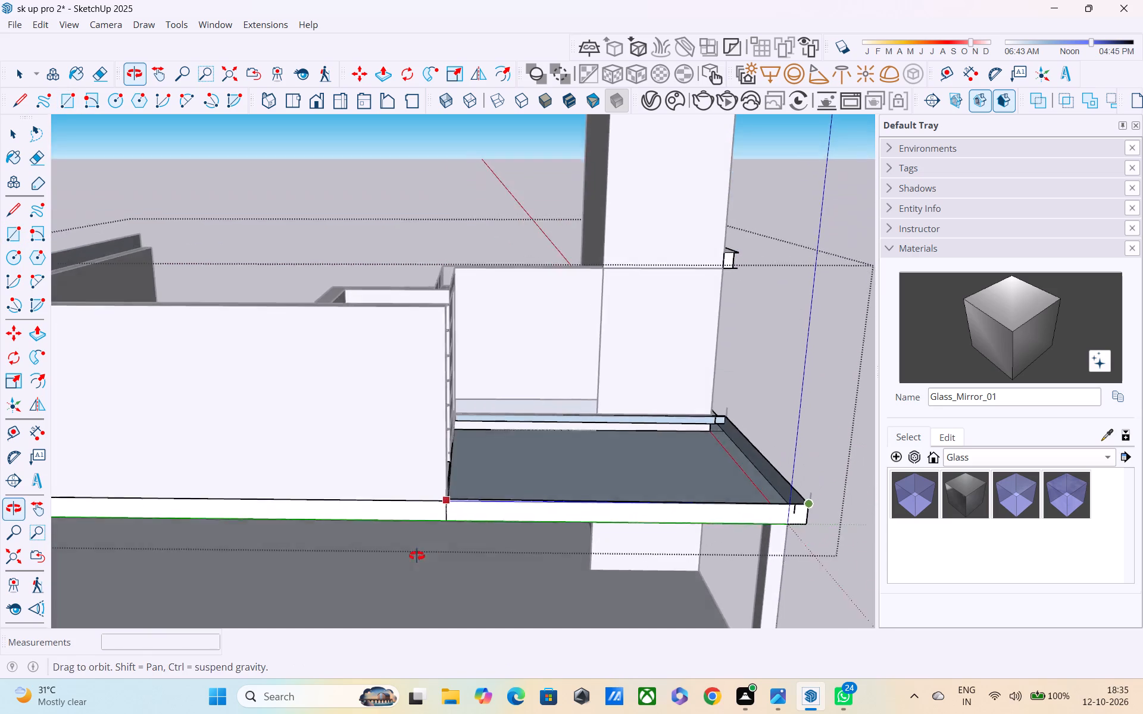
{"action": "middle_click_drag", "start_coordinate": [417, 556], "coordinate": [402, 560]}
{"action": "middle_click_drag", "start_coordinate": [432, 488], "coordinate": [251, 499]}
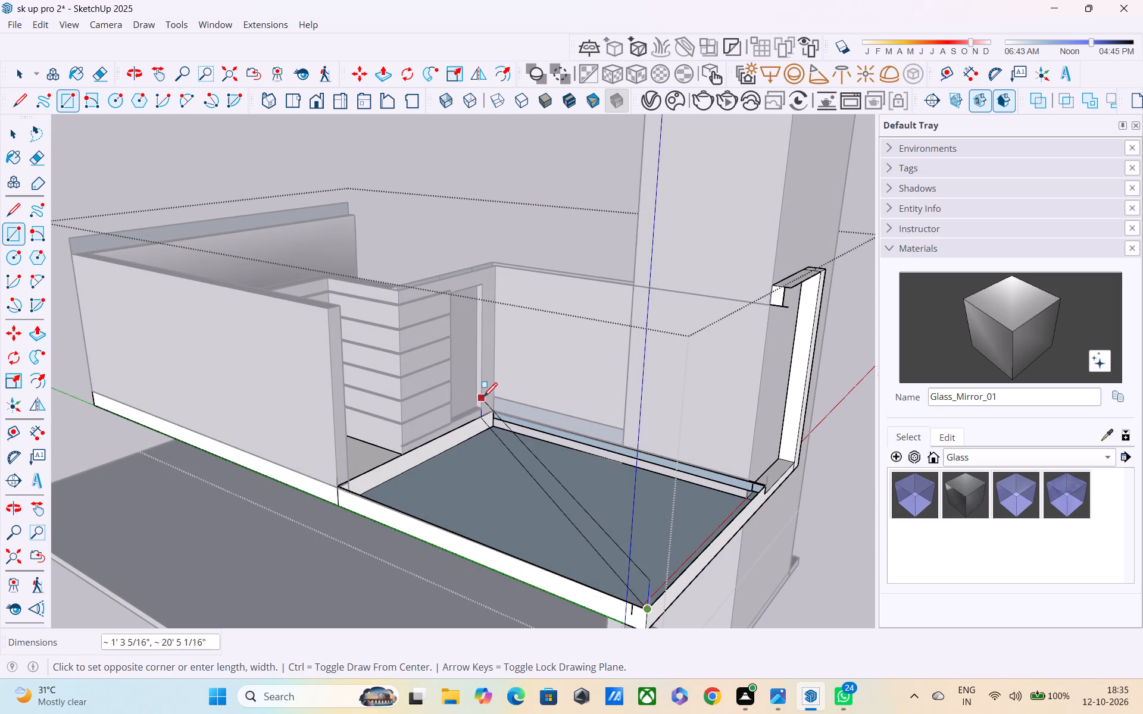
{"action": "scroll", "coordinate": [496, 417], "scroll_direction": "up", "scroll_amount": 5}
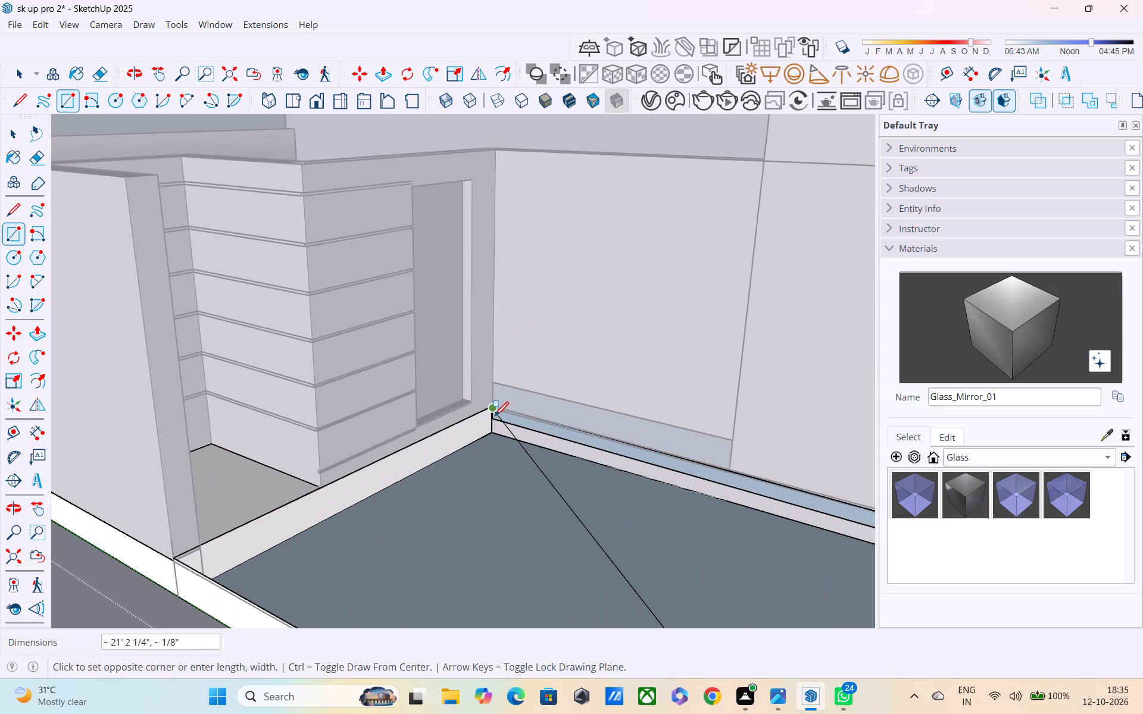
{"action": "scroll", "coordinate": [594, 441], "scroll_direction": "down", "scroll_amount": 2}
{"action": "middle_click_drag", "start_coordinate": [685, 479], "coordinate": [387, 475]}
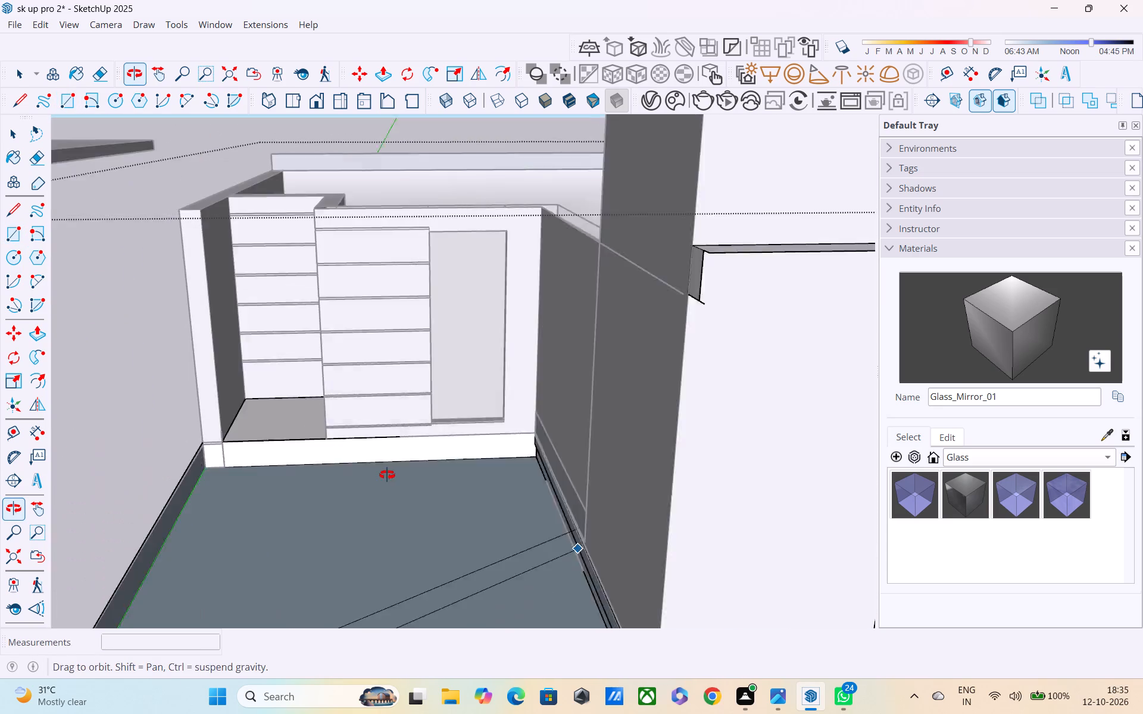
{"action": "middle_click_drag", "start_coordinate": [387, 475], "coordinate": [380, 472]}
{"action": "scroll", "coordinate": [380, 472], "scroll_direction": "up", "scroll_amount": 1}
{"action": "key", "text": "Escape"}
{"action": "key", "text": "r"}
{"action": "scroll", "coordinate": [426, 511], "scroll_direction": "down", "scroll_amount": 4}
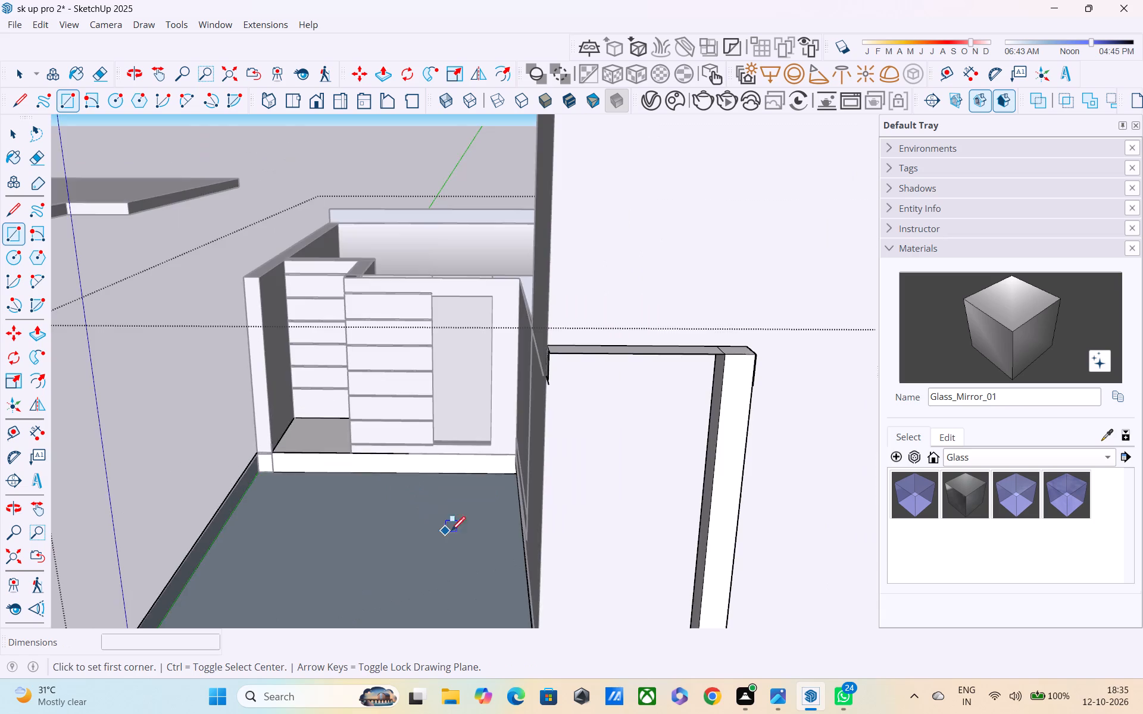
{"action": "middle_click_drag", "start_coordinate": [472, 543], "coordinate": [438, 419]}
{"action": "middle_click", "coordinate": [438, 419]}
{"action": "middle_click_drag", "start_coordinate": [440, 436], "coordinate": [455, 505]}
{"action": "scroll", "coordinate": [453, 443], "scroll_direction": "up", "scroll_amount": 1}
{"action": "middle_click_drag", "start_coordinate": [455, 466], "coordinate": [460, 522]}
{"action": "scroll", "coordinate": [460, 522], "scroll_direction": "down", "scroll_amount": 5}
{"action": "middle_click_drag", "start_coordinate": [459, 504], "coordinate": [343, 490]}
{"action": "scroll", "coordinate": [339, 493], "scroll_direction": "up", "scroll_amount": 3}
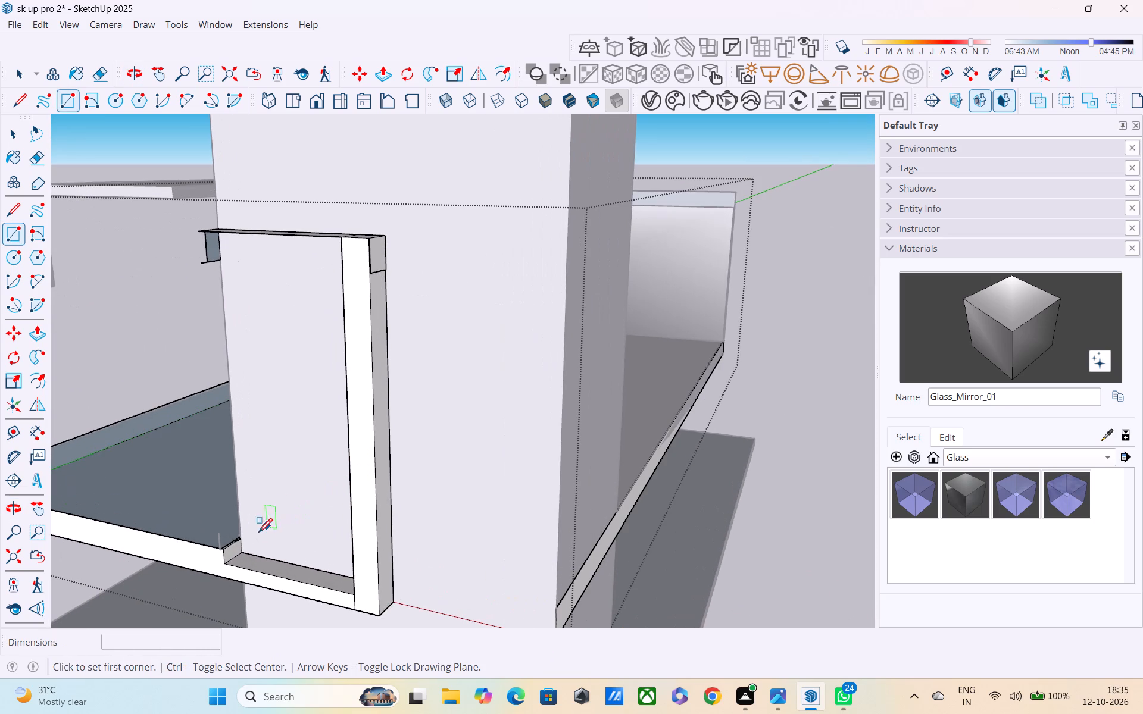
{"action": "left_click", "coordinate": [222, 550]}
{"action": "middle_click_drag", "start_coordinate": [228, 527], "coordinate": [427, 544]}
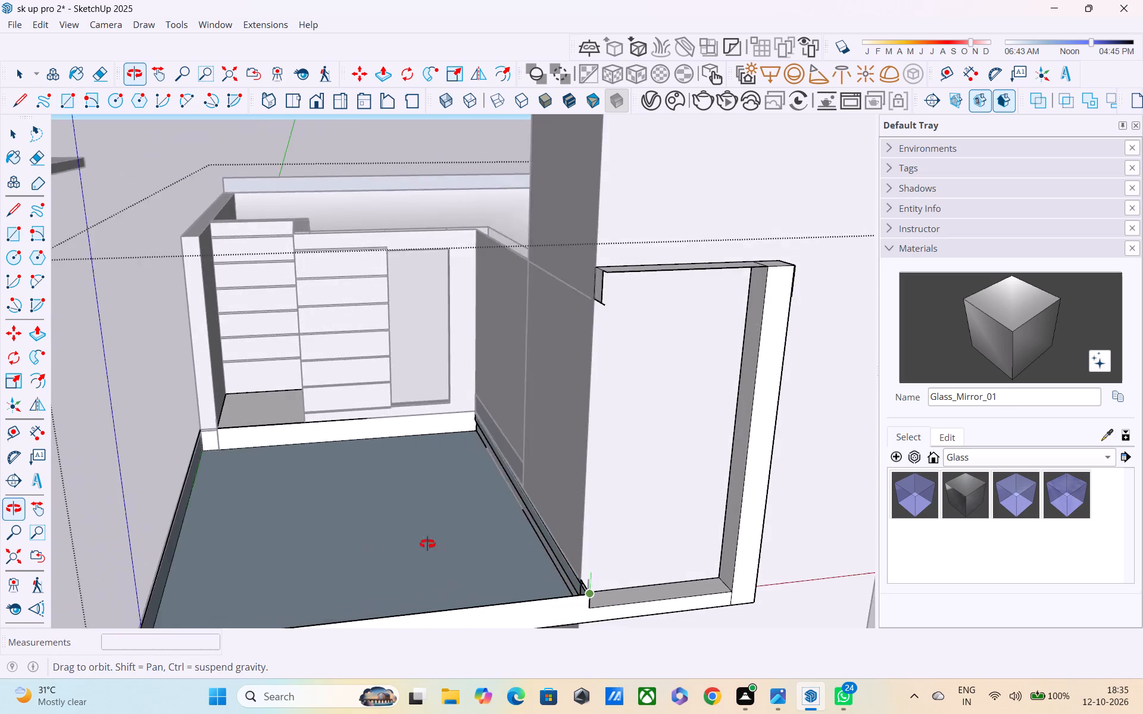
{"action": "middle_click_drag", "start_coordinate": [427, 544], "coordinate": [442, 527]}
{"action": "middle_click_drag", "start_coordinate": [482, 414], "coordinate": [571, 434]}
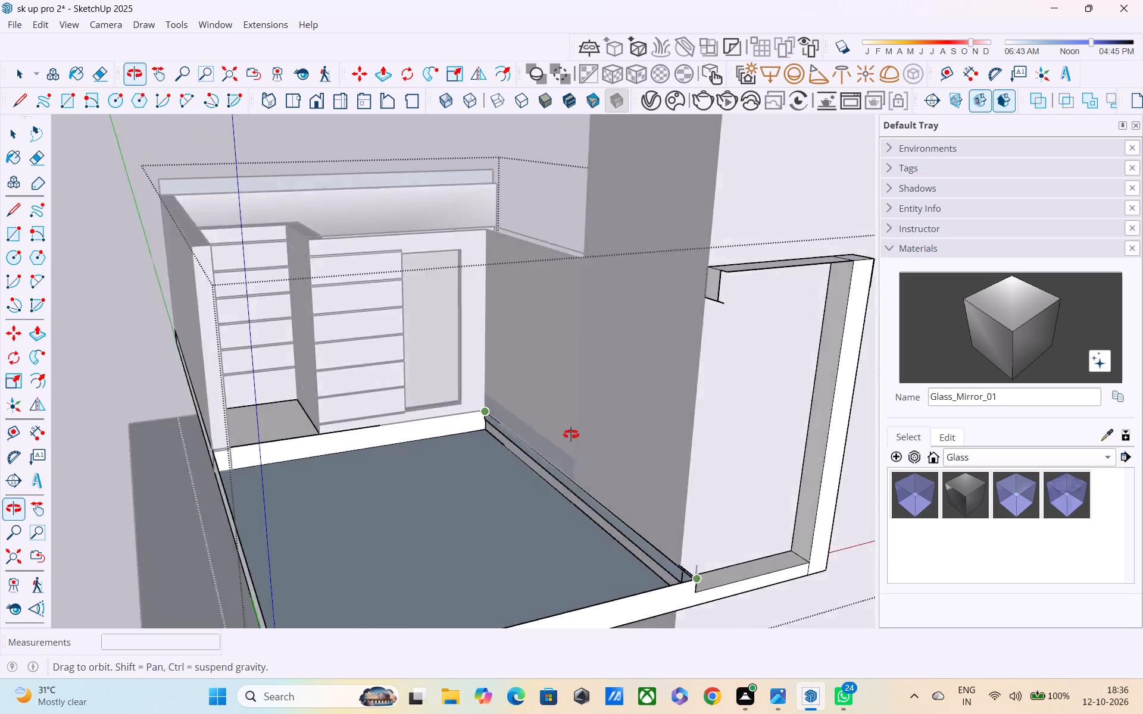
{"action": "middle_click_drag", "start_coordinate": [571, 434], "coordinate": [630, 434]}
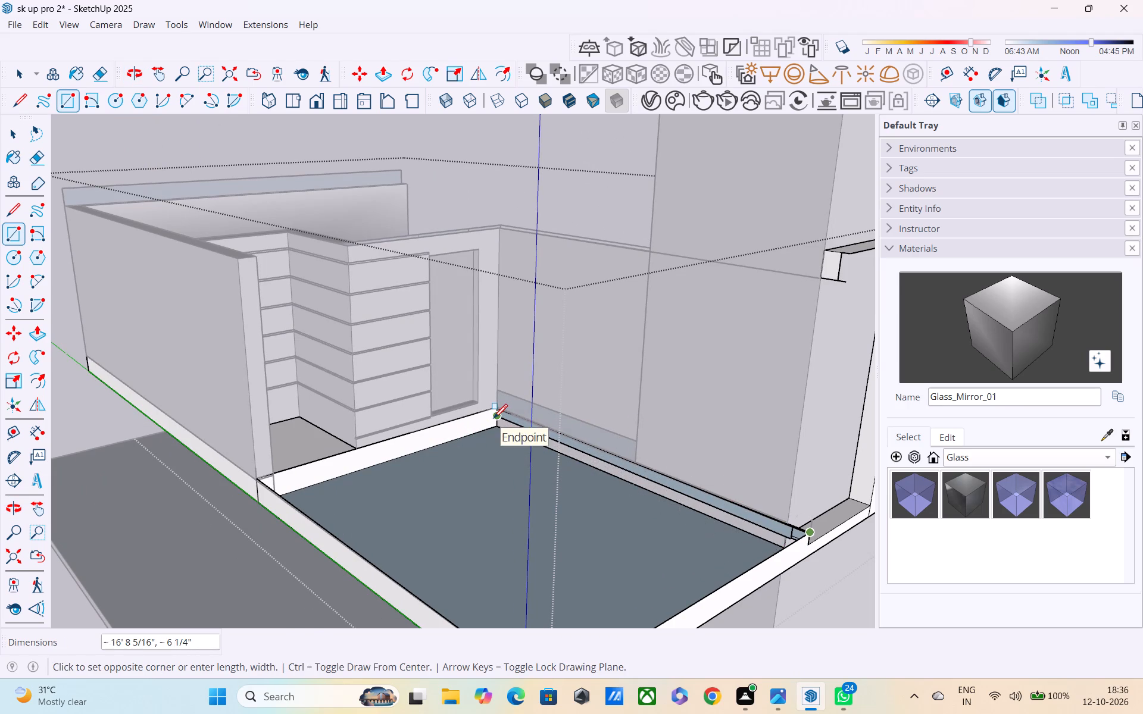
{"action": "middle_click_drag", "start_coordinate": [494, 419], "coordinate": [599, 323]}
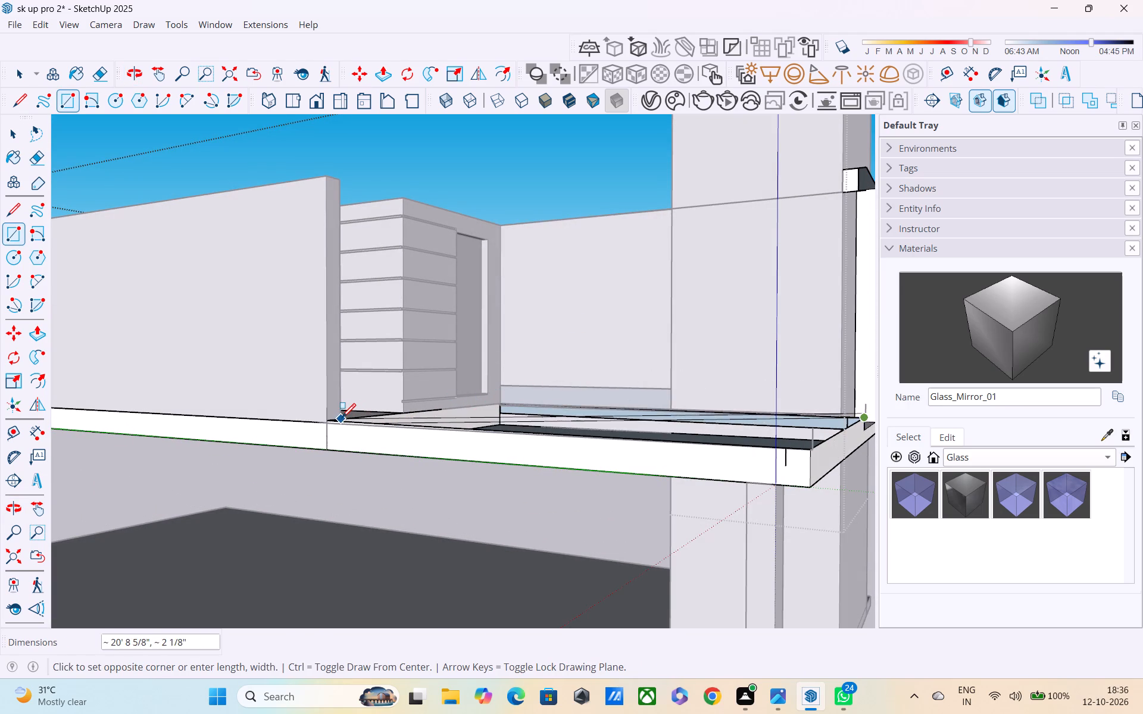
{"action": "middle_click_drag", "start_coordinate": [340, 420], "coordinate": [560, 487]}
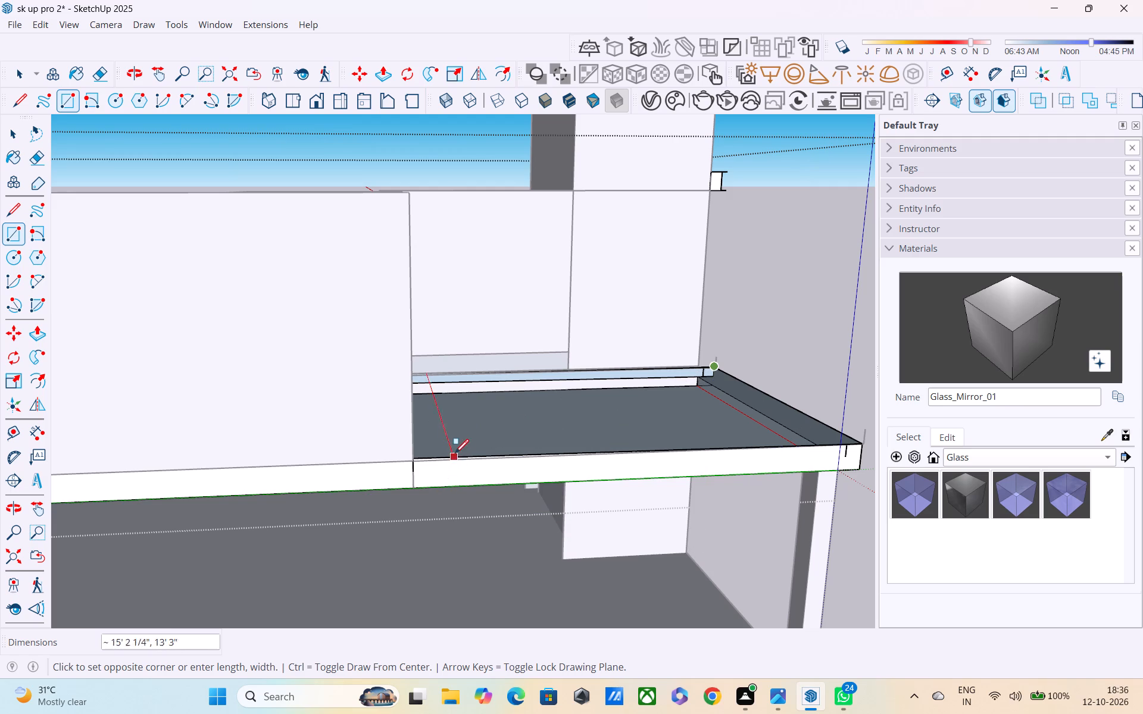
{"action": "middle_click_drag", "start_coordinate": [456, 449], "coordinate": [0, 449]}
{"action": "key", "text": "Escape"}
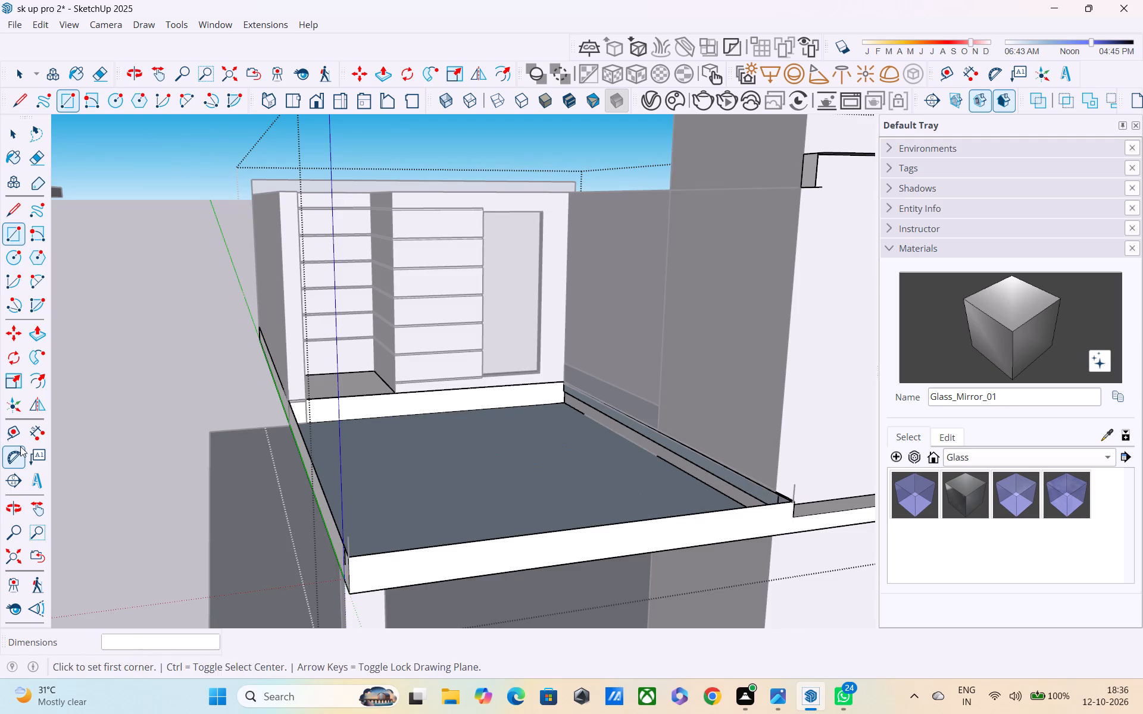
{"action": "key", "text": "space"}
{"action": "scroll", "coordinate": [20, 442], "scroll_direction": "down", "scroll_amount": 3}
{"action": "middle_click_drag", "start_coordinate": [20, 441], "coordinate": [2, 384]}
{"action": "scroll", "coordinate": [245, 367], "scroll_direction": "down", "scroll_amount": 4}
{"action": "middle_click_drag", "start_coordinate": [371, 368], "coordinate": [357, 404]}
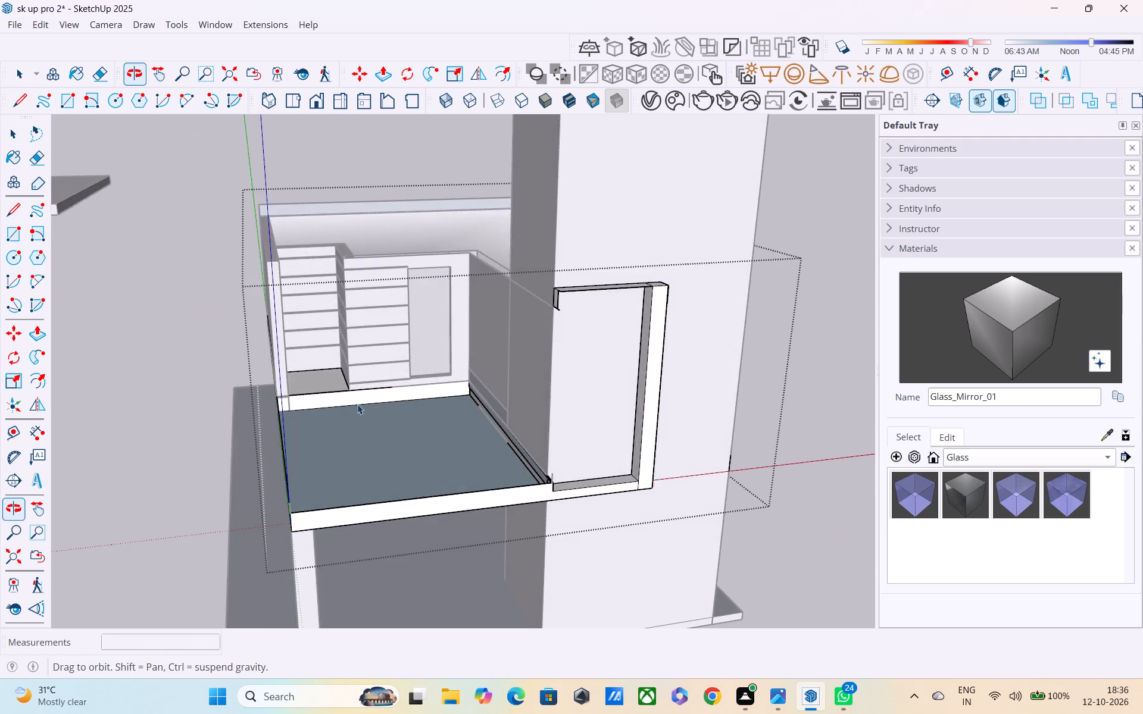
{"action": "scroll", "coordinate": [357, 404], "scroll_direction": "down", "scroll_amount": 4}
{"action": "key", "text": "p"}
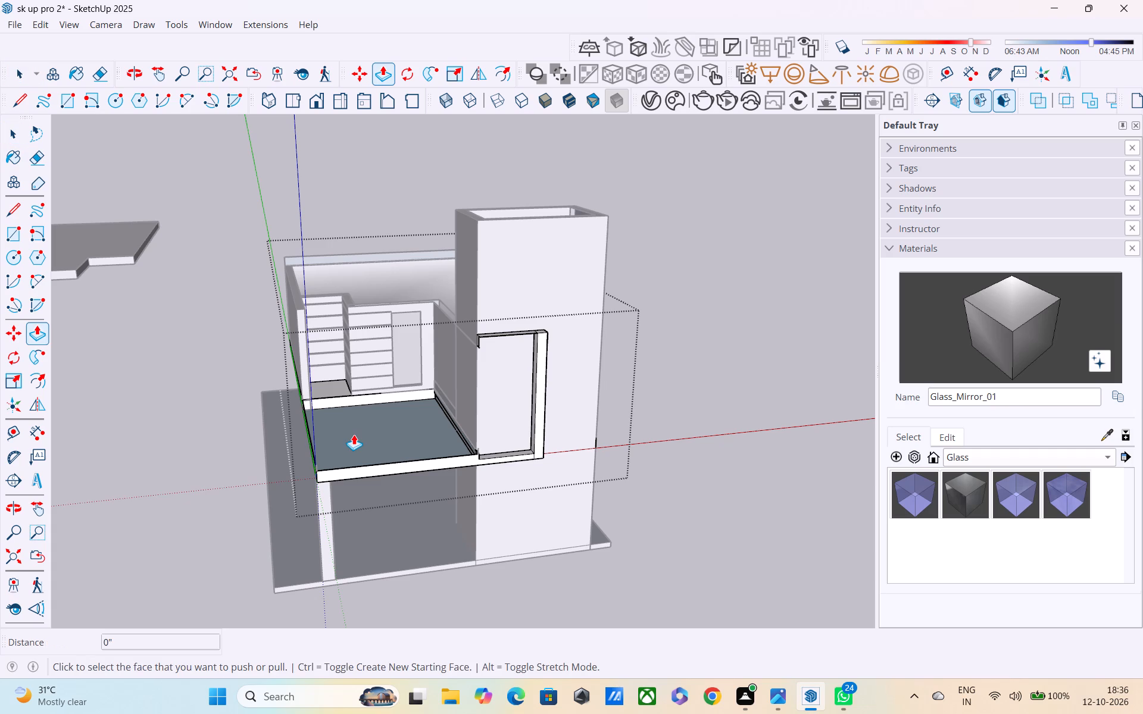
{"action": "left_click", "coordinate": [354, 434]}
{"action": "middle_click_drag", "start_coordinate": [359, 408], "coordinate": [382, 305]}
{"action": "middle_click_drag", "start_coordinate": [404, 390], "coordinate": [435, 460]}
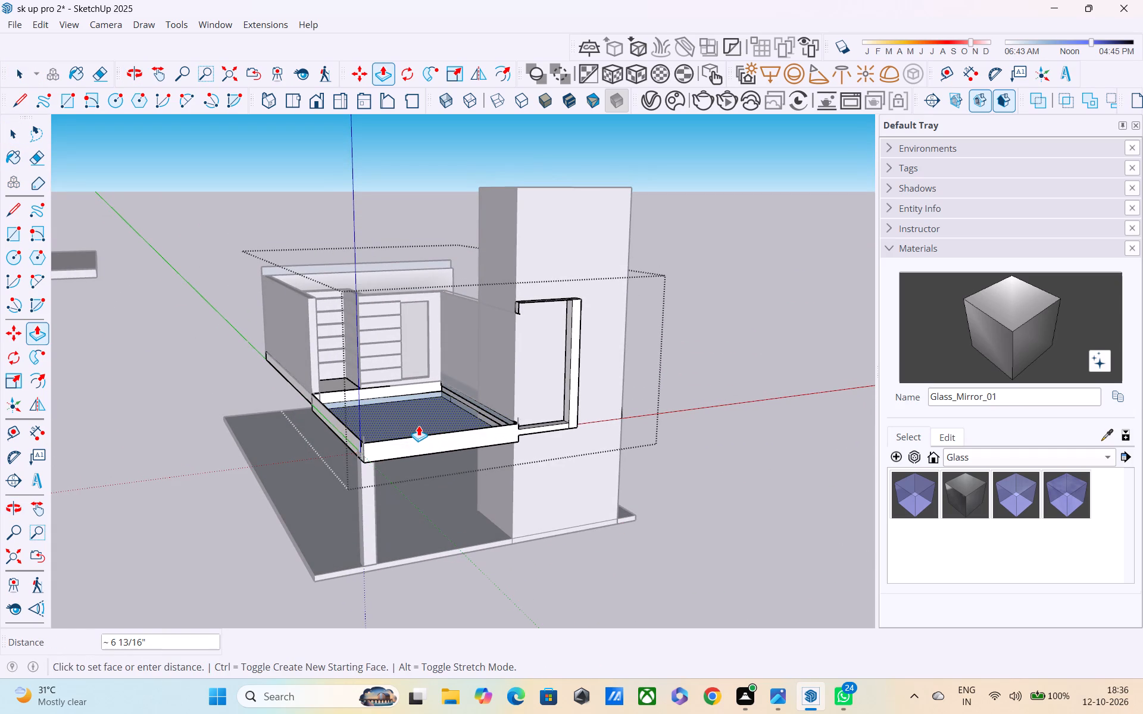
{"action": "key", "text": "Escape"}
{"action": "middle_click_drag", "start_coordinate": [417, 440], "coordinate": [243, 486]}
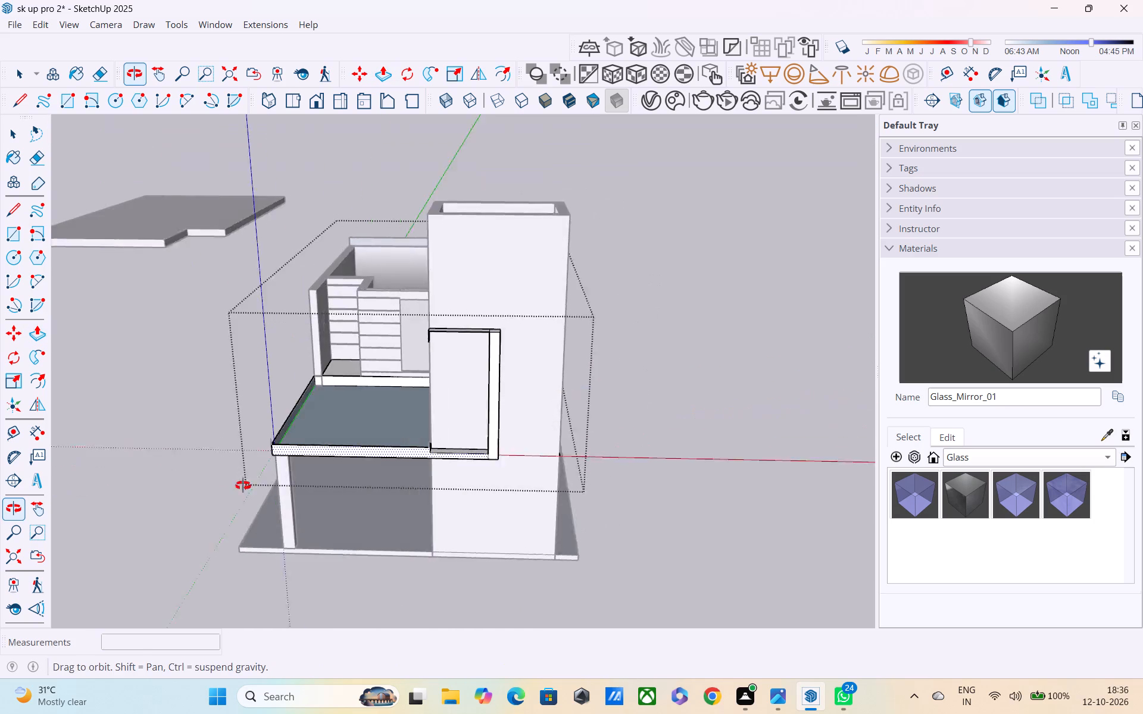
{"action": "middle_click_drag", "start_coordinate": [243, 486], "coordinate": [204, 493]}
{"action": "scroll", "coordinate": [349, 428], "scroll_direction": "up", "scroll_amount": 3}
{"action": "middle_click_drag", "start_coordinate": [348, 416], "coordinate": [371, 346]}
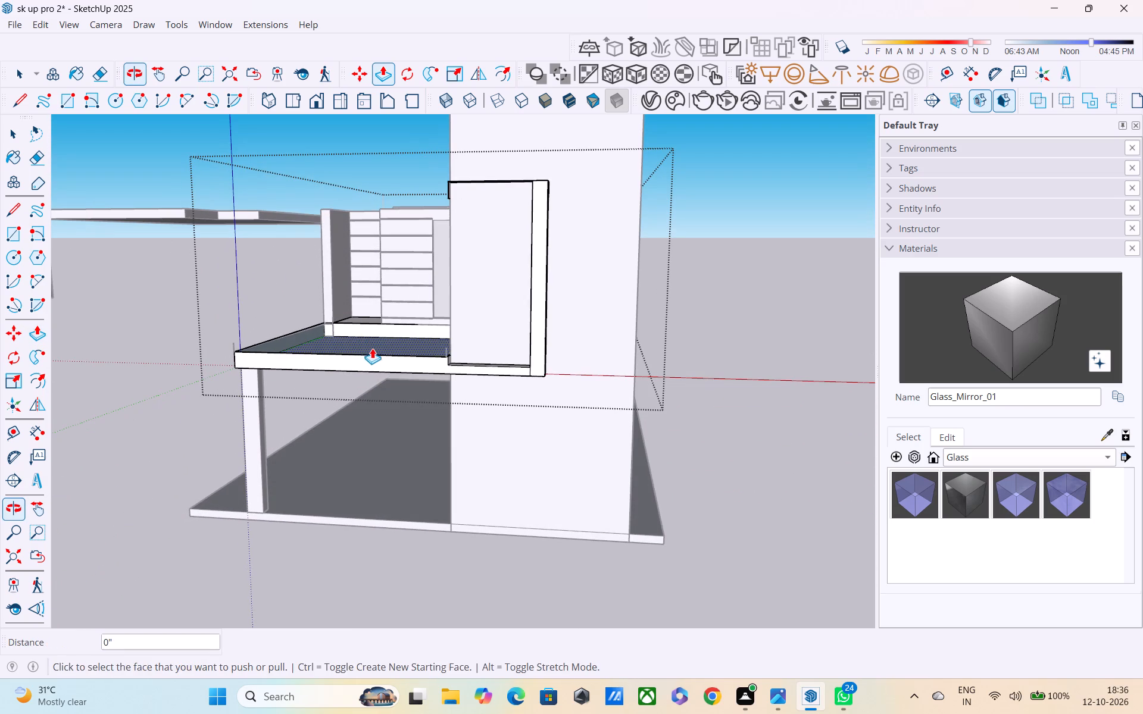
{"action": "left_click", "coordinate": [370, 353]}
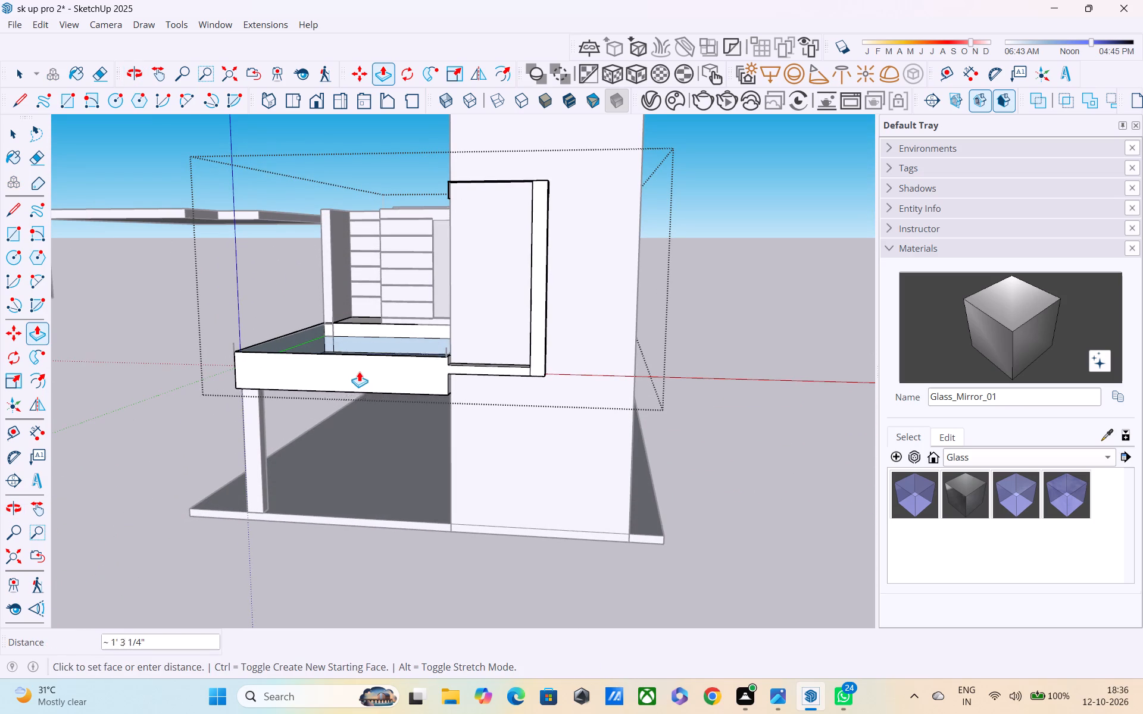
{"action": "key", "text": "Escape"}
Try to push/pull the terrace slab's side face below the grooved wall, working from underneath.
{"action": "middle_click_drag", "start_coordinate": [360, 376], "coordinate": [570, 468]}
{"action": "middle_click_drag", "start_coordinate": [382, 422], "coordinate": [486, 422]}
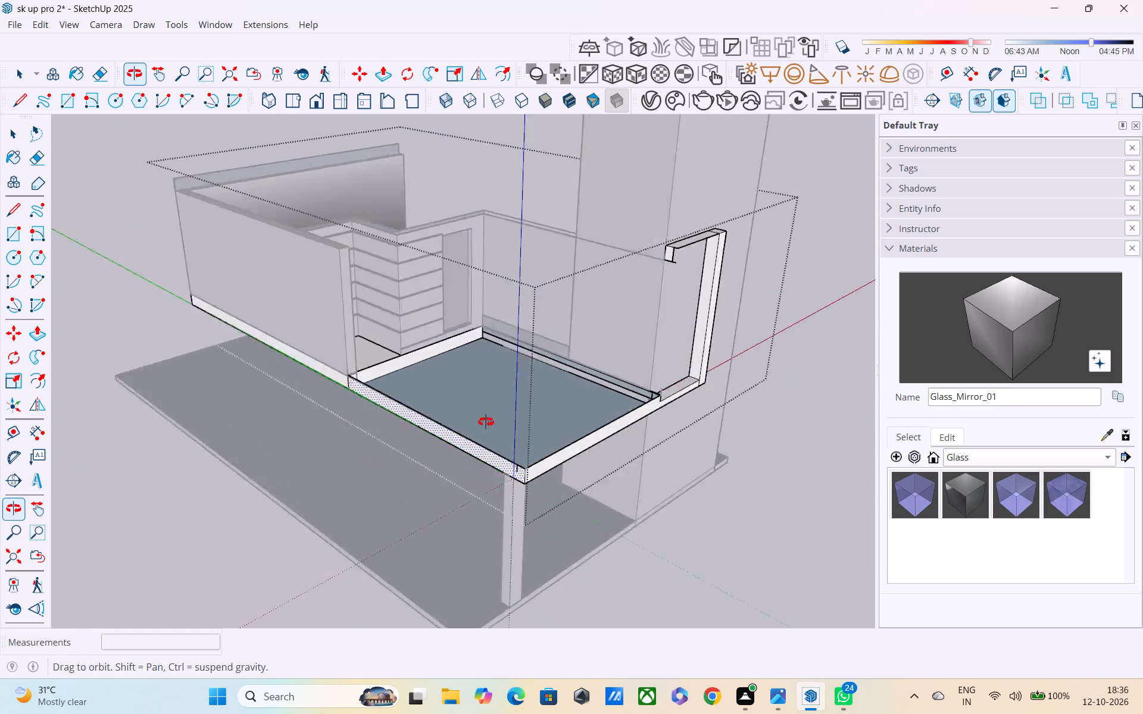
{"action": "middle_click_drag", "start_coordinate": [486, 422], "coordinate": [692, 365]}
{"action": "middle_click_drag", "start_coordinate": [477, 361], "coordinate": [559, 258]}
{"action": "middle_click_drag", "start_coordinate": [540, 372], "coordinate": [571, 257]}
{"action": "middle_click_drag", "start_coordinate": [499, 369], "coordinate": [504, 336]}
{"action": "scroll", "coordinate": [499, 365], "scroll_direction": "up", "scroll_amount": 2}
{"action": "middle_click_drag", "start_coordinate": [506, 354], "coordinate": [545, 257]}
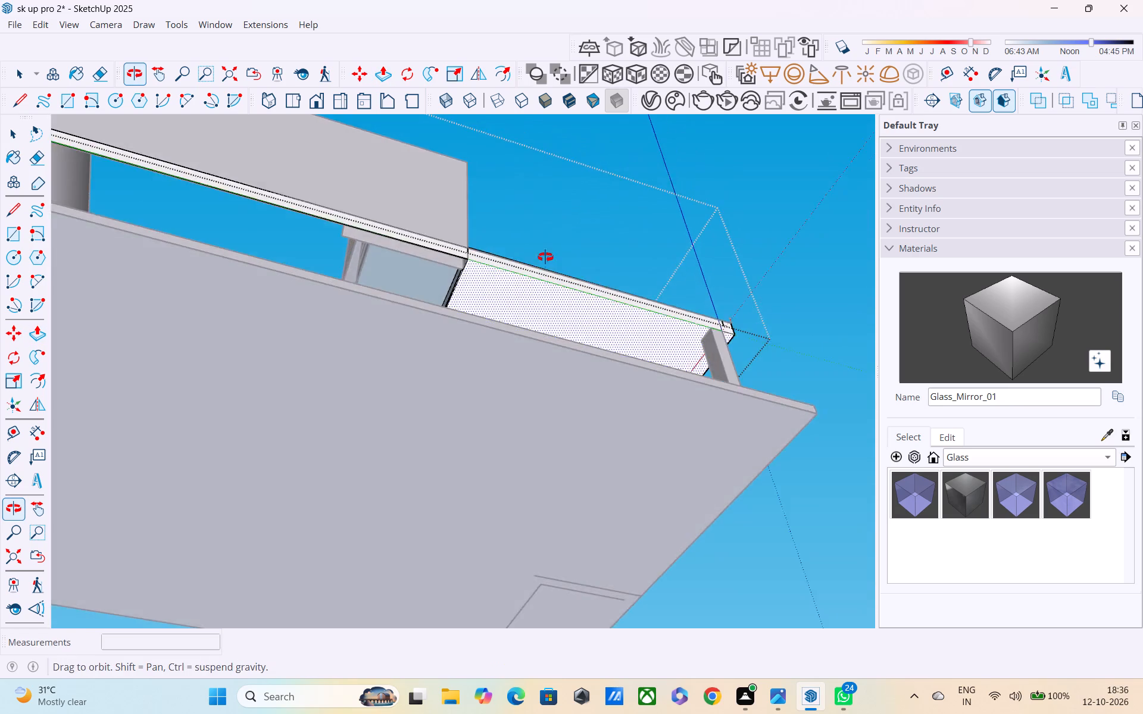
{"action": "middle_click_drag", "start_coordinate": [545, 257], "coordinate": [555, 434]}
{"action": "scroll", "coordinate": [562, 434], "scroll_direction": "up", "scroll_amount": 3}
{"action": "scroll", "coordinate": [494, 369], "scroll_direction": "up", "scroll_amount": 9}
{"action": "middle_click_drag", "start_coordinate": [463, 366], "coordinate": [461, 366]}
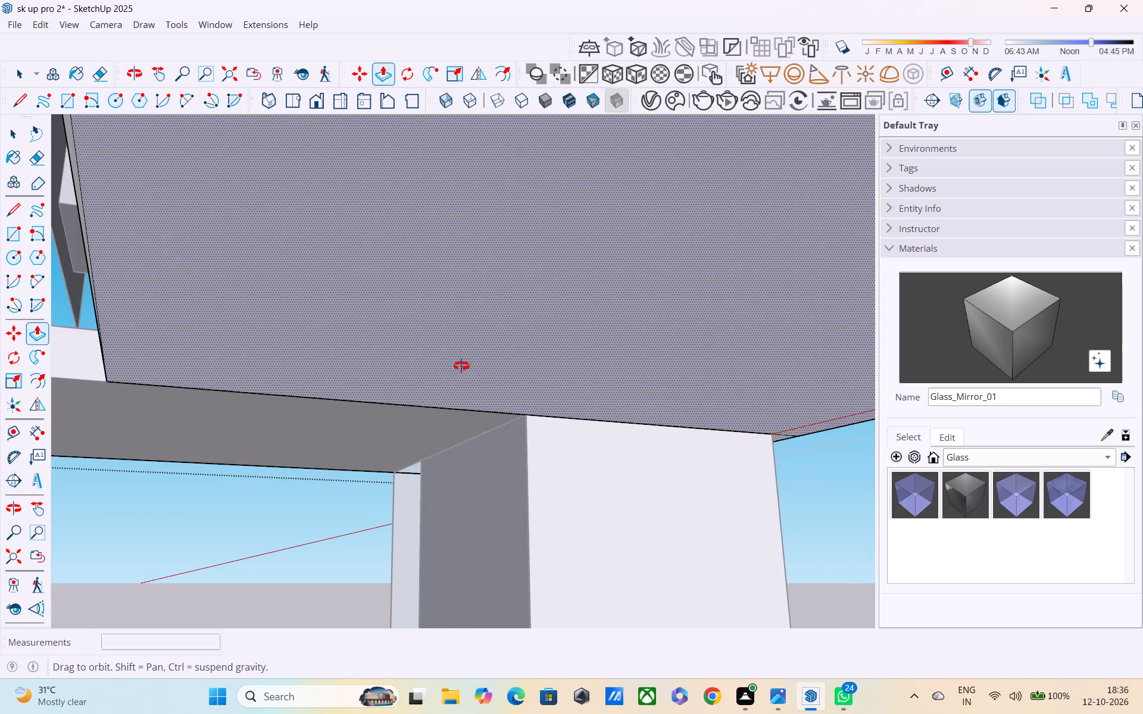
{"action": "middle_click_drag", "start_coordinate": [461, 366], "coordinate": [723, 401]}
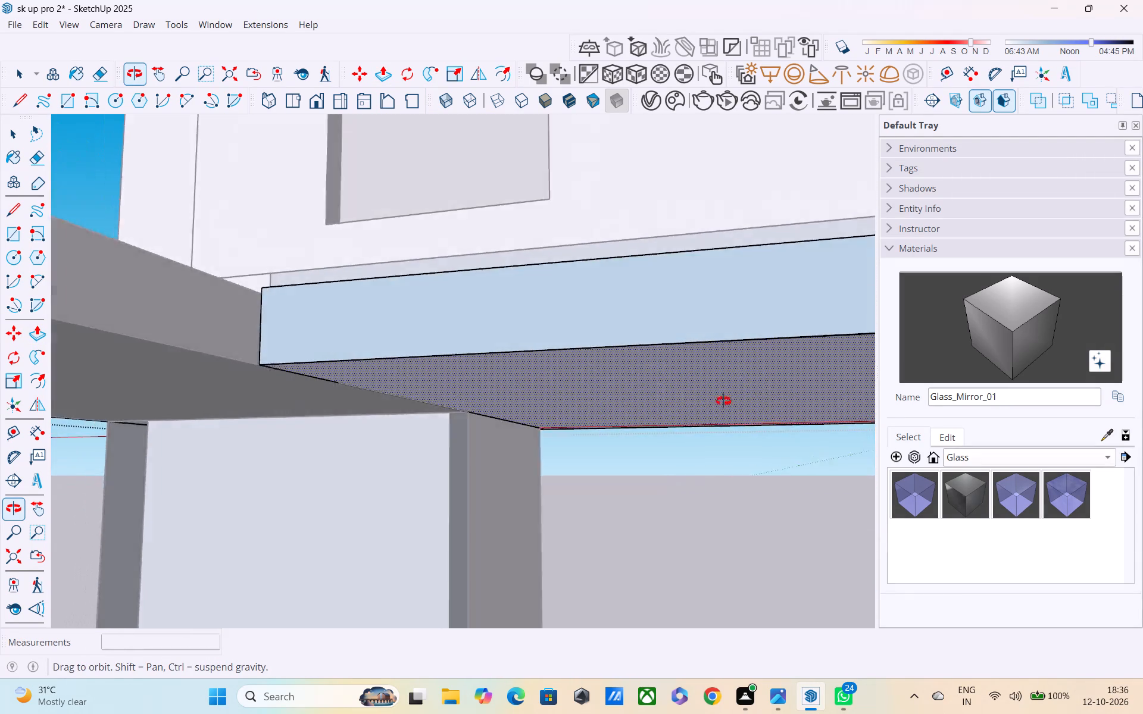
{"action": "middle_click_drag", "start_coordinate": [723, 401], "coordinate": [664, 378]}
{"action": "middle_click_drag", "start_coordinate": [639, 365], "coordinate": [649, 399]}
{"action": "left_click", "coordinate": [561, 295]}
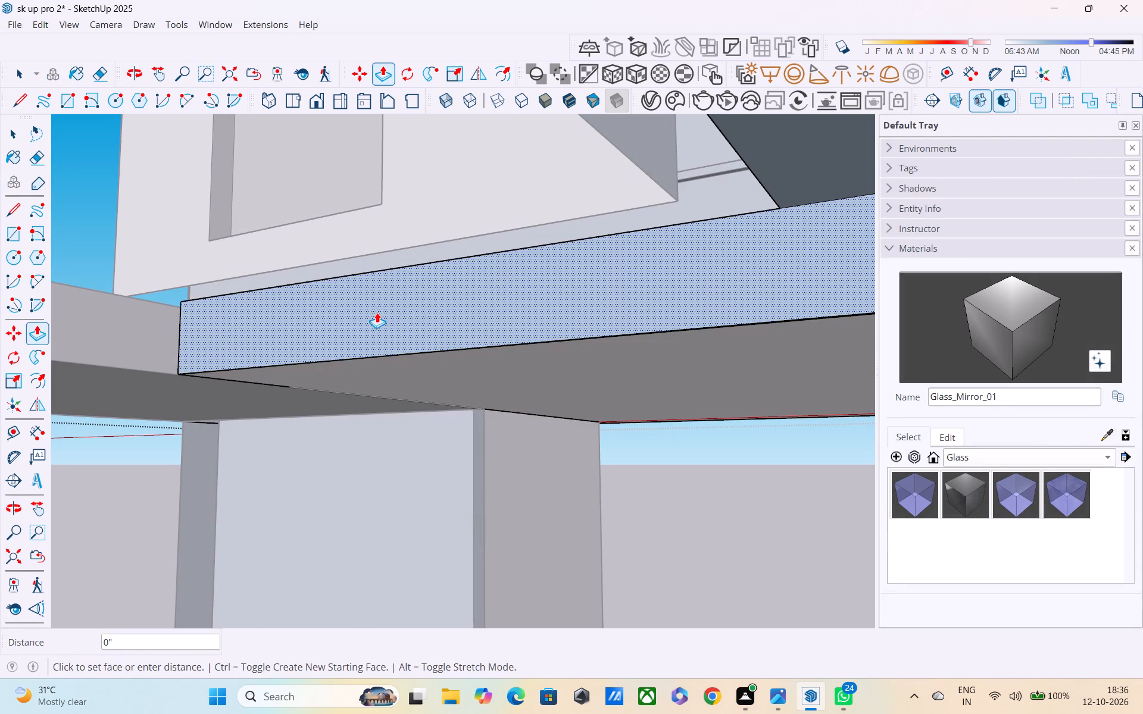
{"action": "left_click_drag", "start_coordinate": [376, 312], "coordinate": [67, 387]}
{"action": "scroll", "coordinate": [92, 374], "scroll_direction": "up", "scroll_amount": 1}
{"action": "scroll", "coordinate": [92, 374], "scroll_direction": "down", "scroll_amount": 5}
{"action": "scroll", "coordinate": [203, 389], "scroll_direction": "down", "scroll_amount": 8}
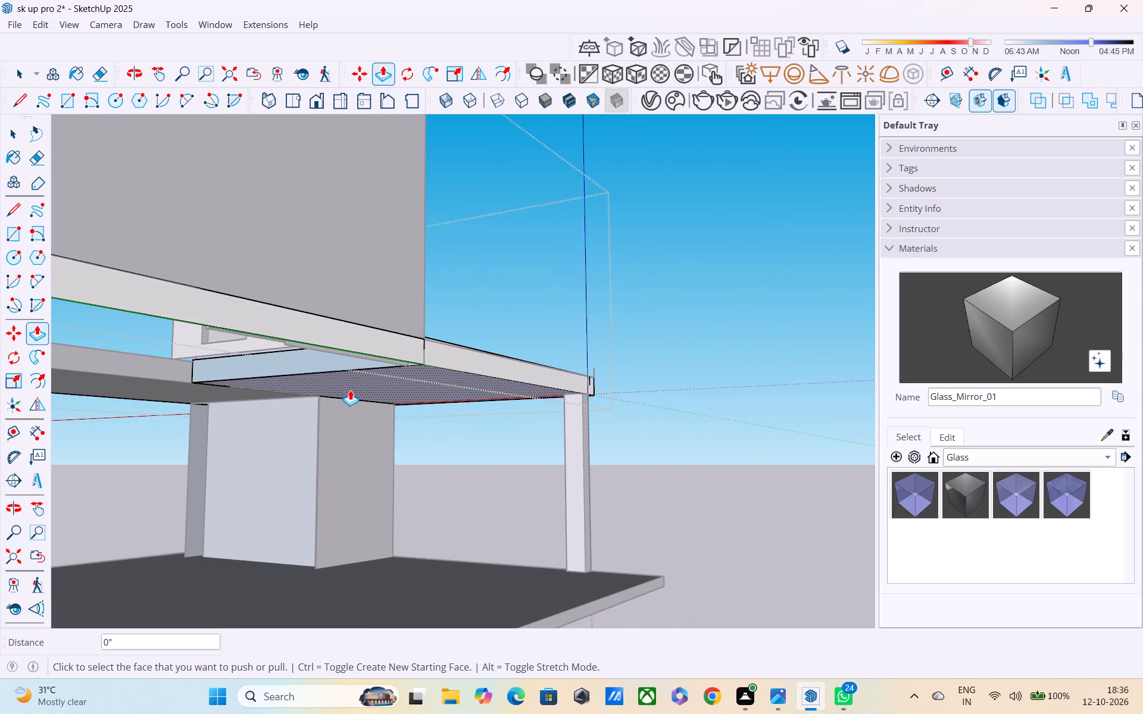
Draw a rectangle about 9" by 23' 1" on the underside of the slab's outer strip, from the inner corner to the outer corner.
{"action": "scroll", "coordinate": [350, 390], "scroll_direction": "down", "scroll_amount": 1}
{"action": "middle_click_drag", "start_coordinate": [350, 390], "coordinate": [38, 414]}
{"action": "scroll", "coordinate": [38, 414], "scroll_direction": "down", "scroll_amount": 3}
{"action": "middle_click_drag", "start_coordinate": [150, 427], "coordinate": [448, 340]}
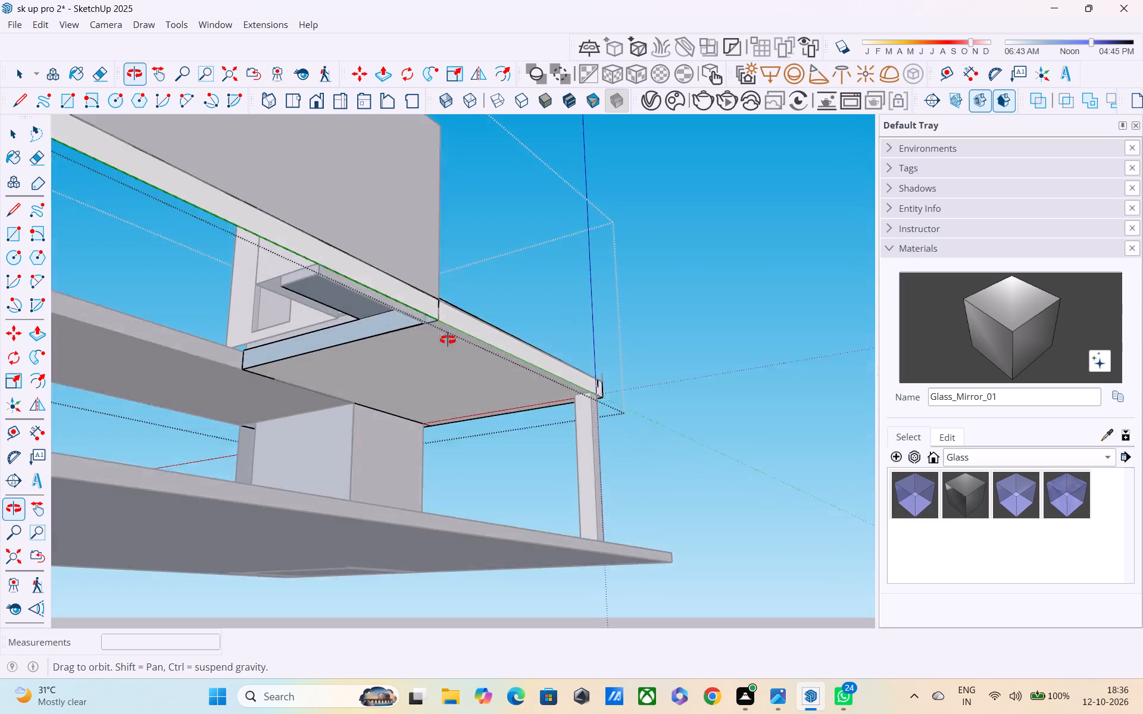
{"action": "middle_click_drag", "start_coordinate": [448, 340], "coordinate": [461, 326]}
{"action": "middle_click_drag", "start_coordinate": [312, 340], "coordinate": [495, 390]}
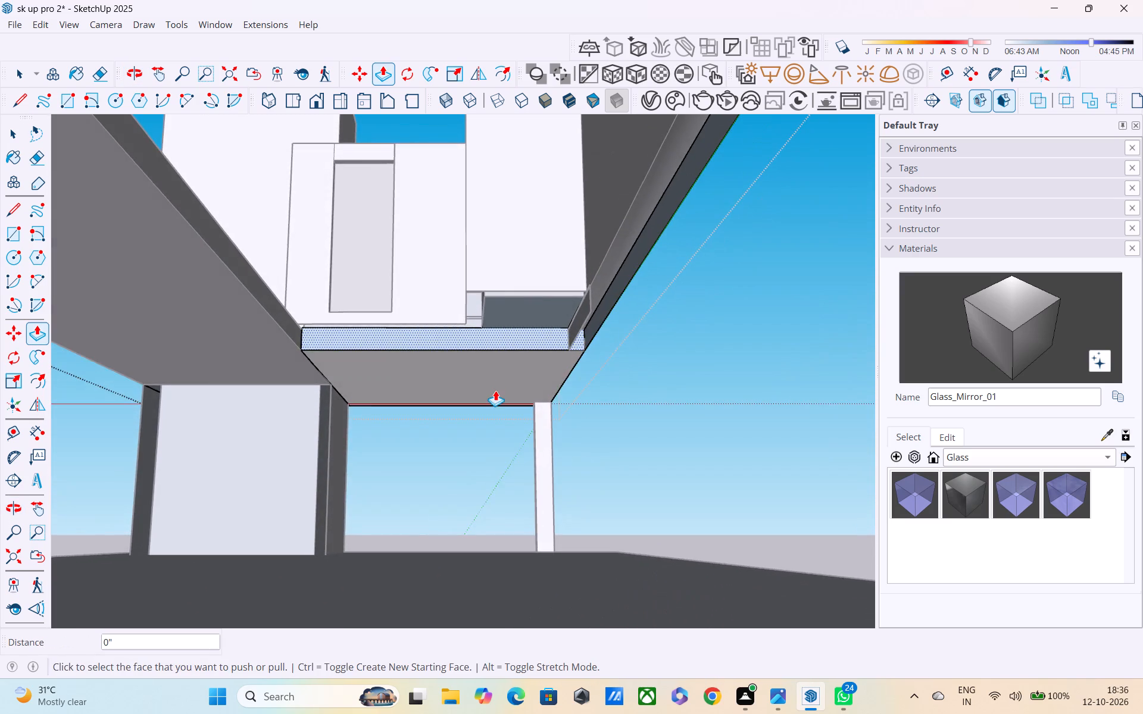
{"action": "scroll", "coordinate": [495, 390], "scroll_direction": "down", "scroll_amount": 2}
{"action": "key", "text": "r"}
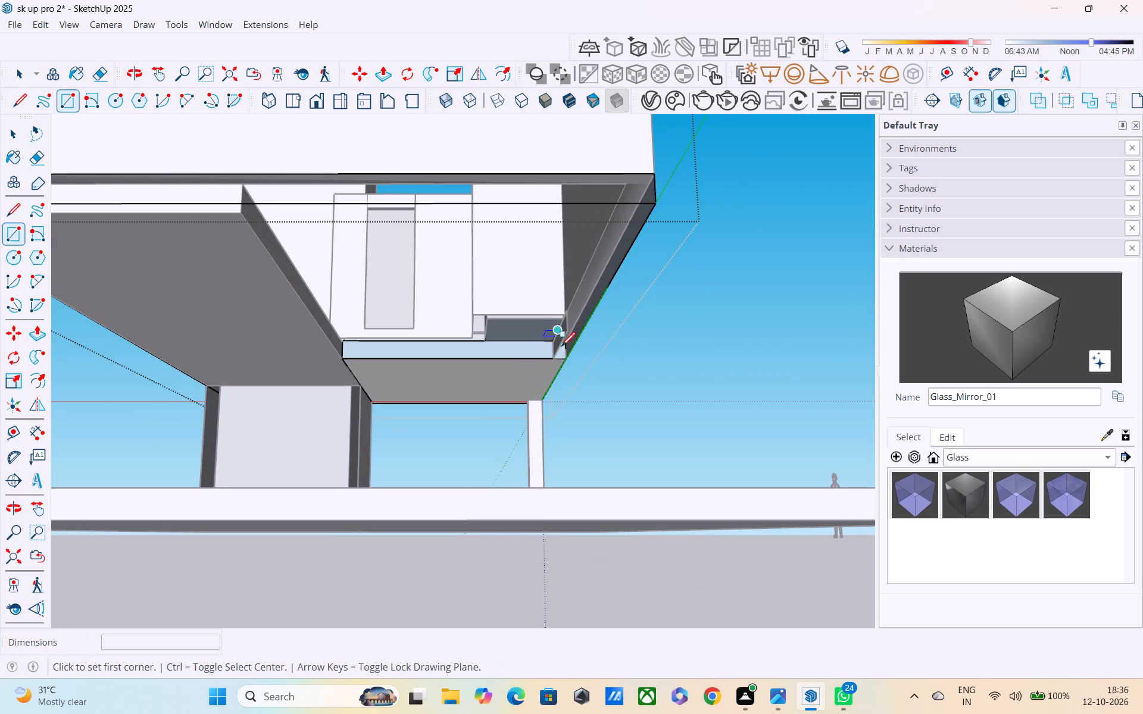
{"action": "left_click", "coordinate": [558, 357]}
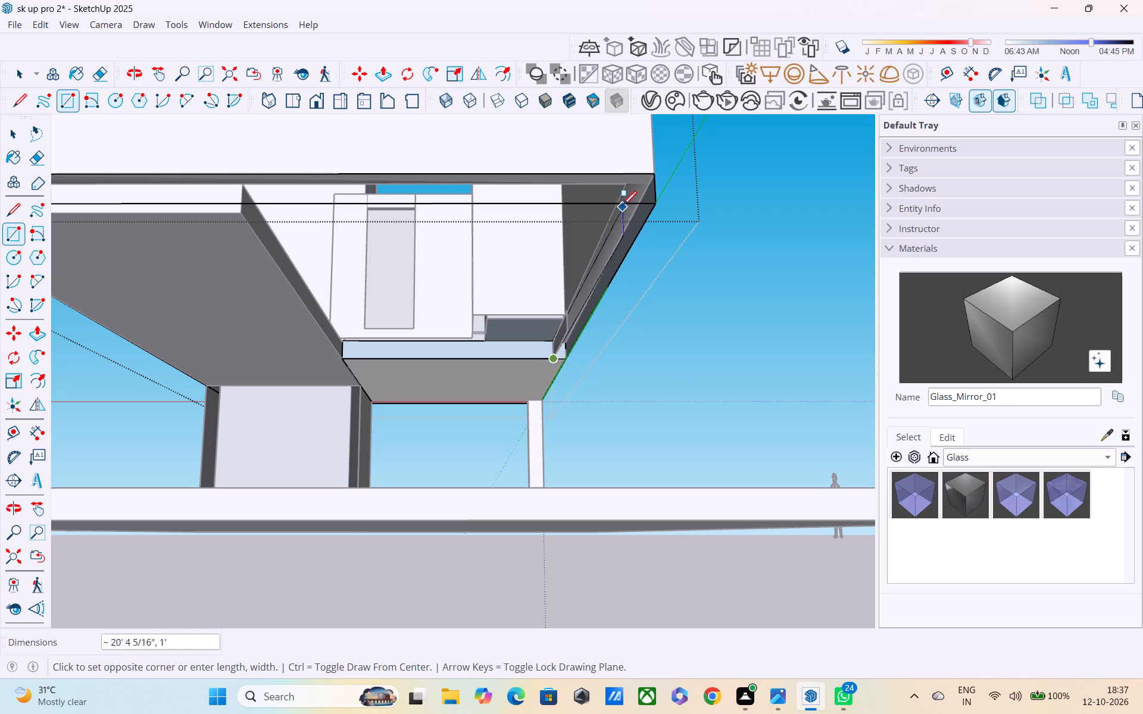
{"action": "left_click", "coordinate": [658, 207]}
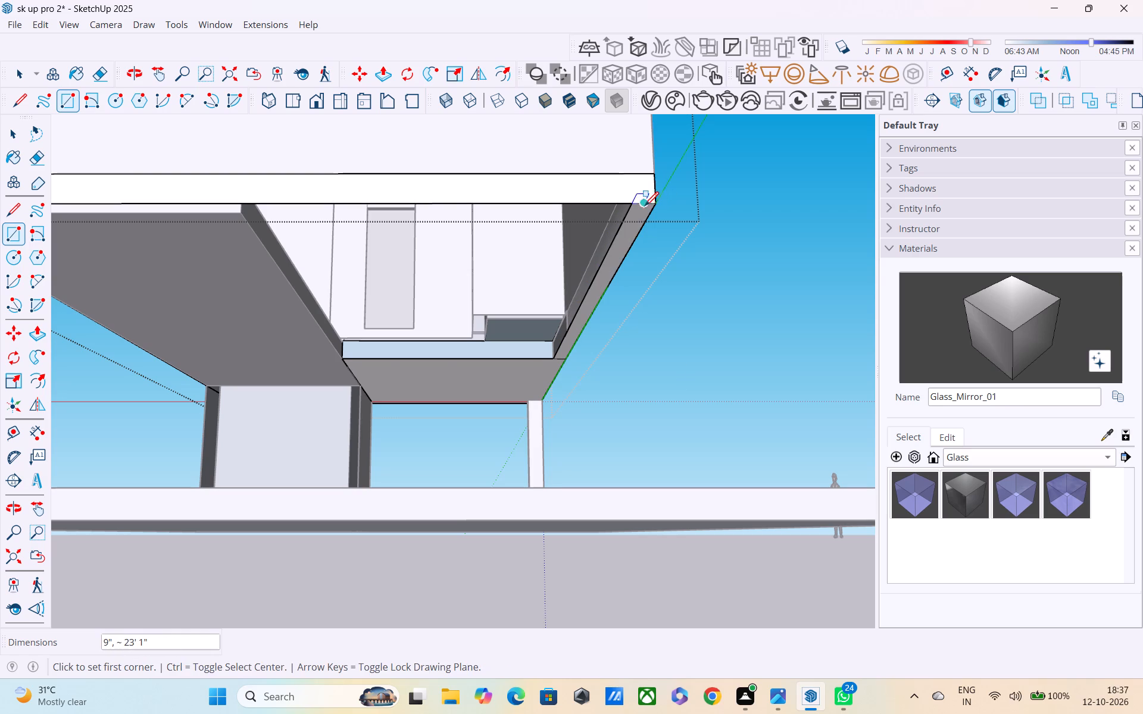
Draw a vertical rectangle about 22' 3" by 1' 1" along the neighbouring slab's edge, on the inner side of the opening.
{"action": "middle_click_drag", "start_coordinate": [607, 275], "coordinate": [591, 308]}
{"action": "scroll", "coordinate": [343, 345], "scroll_direction": "up", "scroll_amount": 2}
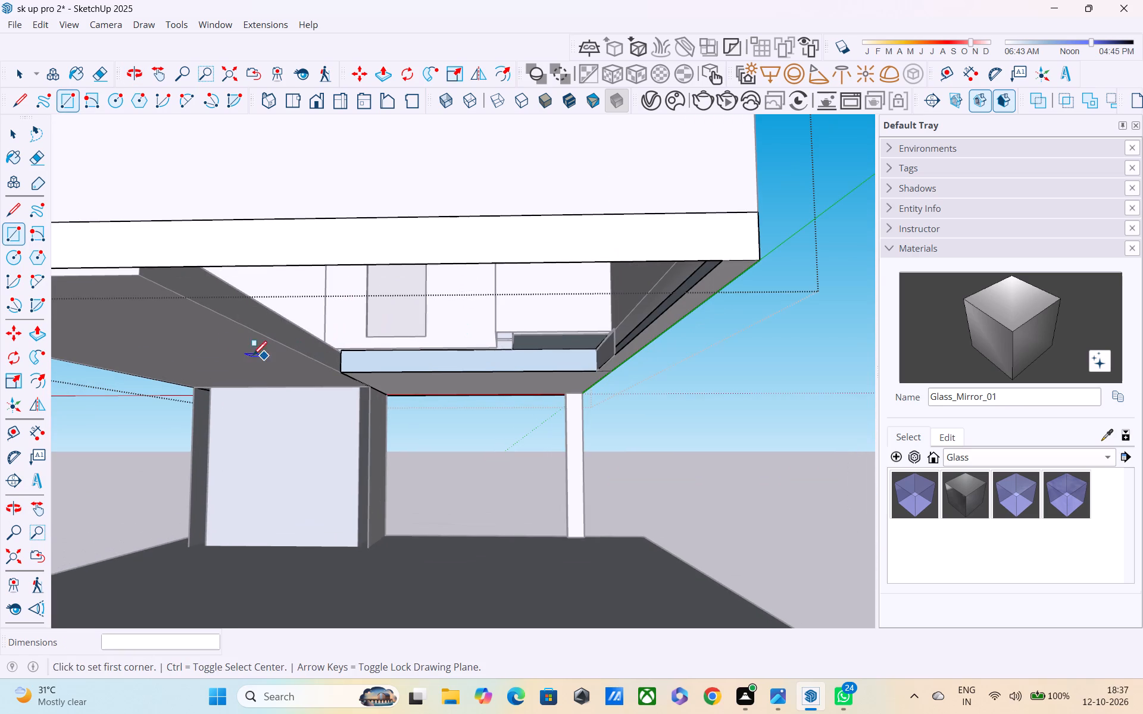
{"action": "left_click", "coordinate": [143, 274]}
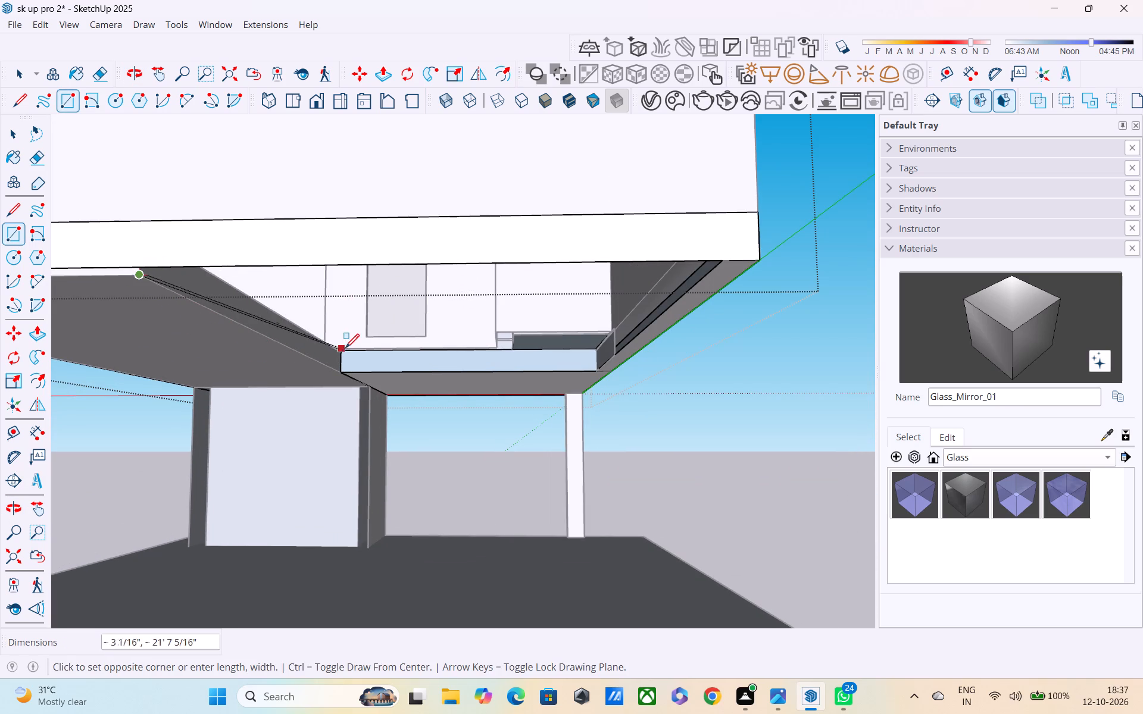
{"action": "middle_click_drag", "start_coordinate": [336, 369], "coordinate": [313, 378]}
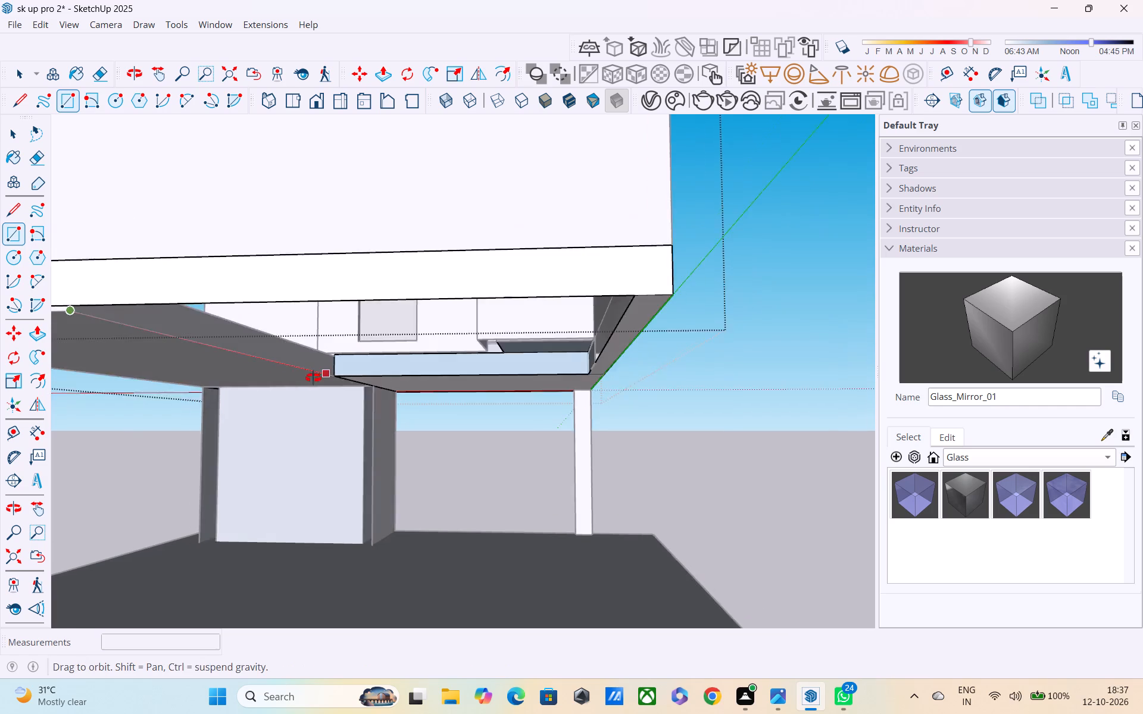
{"action": "middle_click_drag", "start_coordinate": [313, 378], "coordinate": [229, 384]}
{"action": "scroll", "coordinate": [263, 368], "scroll_direction": "up", "scroll_amount": 2}
{"action": "scroll", "coordinate": [329, 375], "scroll_direction": "up", "scroll_amount": 2}
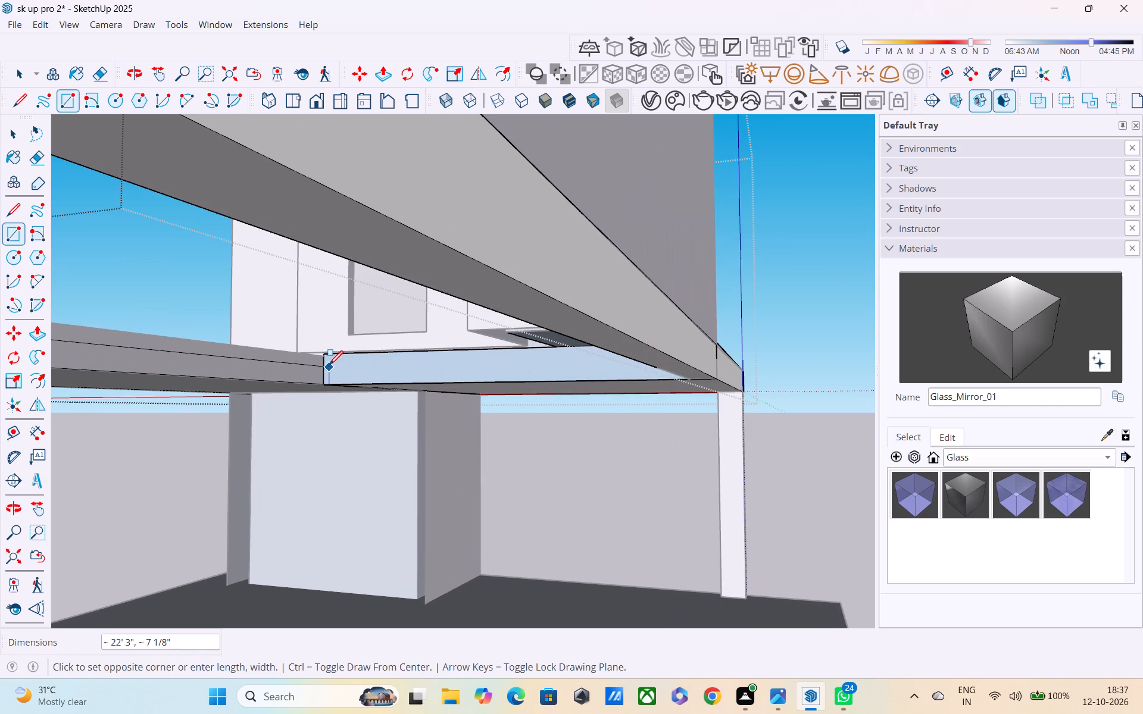
{"action": "middle_click_drag", "start_coordinate": [312, 362], "coordinate": [214, 375]}
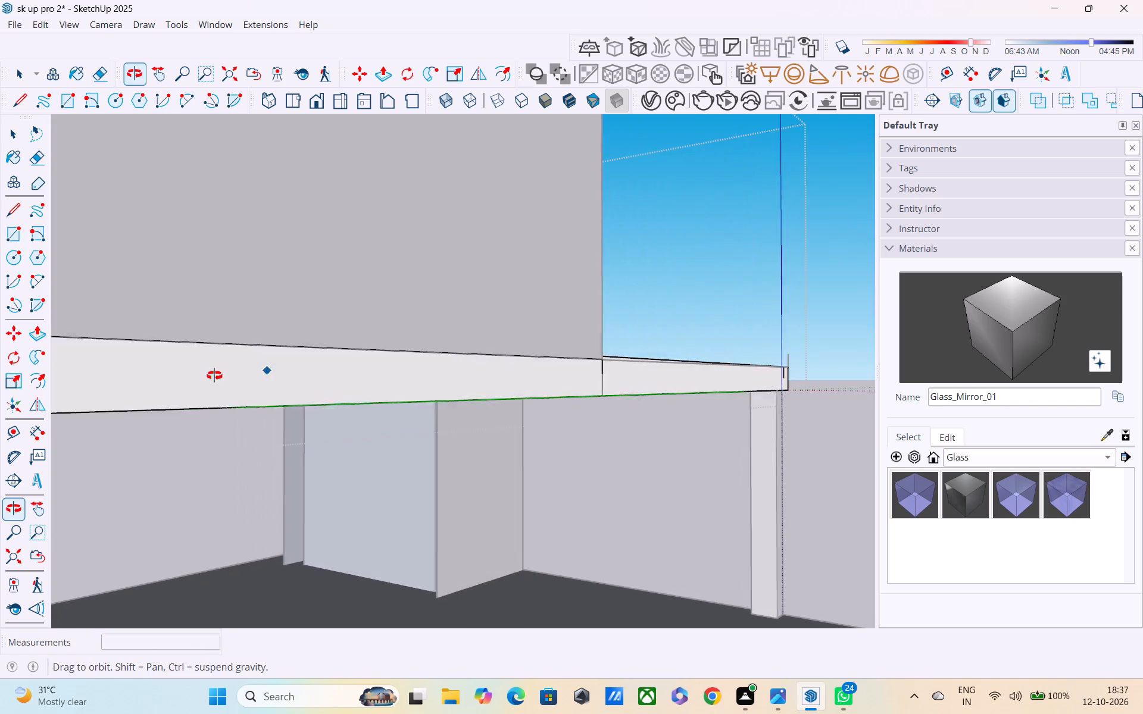
{"action": "middle_click_drag", "start_coordinate": [214, 375], "coordinate": [194, 324]}
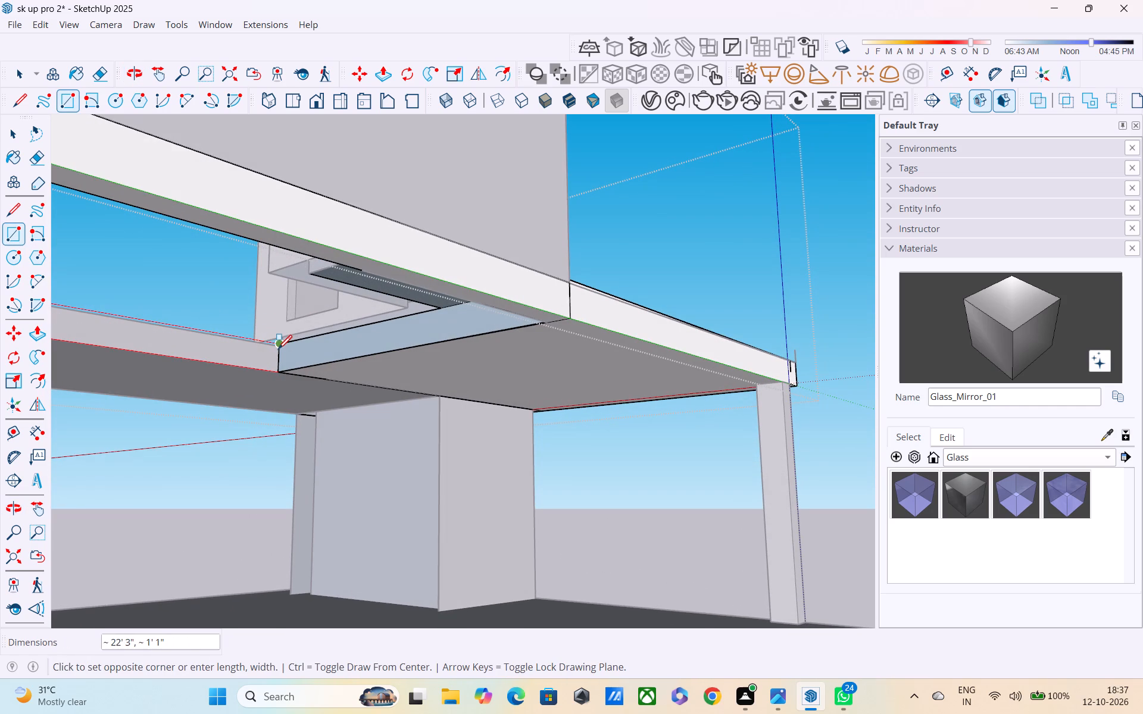
{"action": "left_click", "coordinate": [278, 350]}
Draw a vertical rectangle about 1' by 16' 3 9/16" on the outer strip's inner side, from the short side piece to the slab's far end.
{"action": "middle_click_drag", "start_coordinate": [273, 366], "coordinate": [535, 425]}
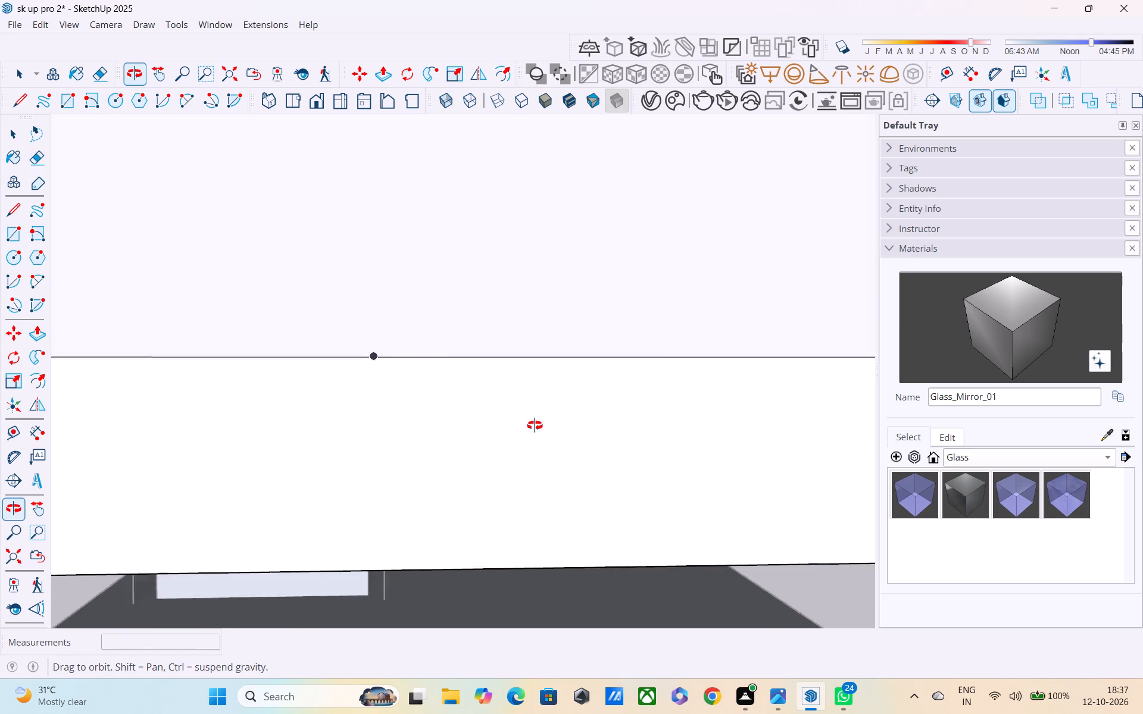
{"action": "middle_click_drag", "start_coordinate": [535, 425], "coordinate": [631, 510]}
{"action": "scroll", "coordinate": [631, 511], "scroll_direction": "down", "scroll_amount": 7}
{"action": "scroll", "coordinate": [399, 486], "scroll_direction": "down", "scroll_amount": 2}
{"action": "left_click", "coordinate": [11, 541]}
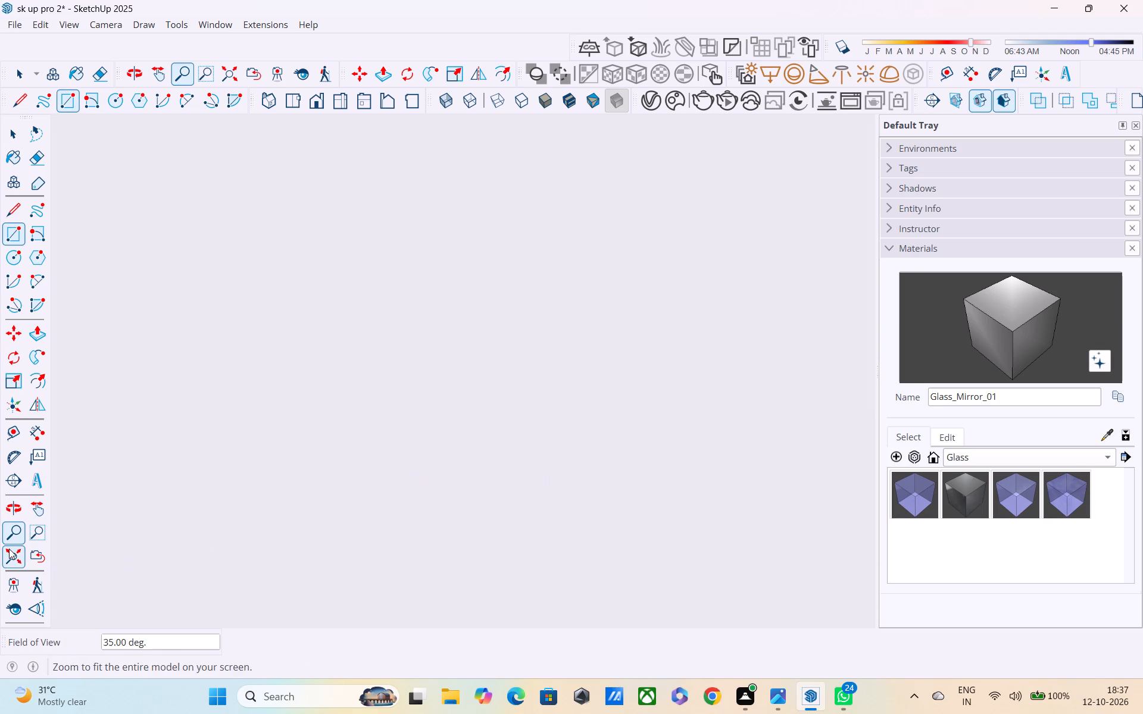
{"action": "left_click", "coordinate": [9, 557]}
{"action": "scroll", "coordinate": [74, 543], "scroll_direction": "down", "scroll_amount": 1}
{"action": "middle_click_drag", "start_coordinate": [104, 500], "coordinate": [441, 483]}
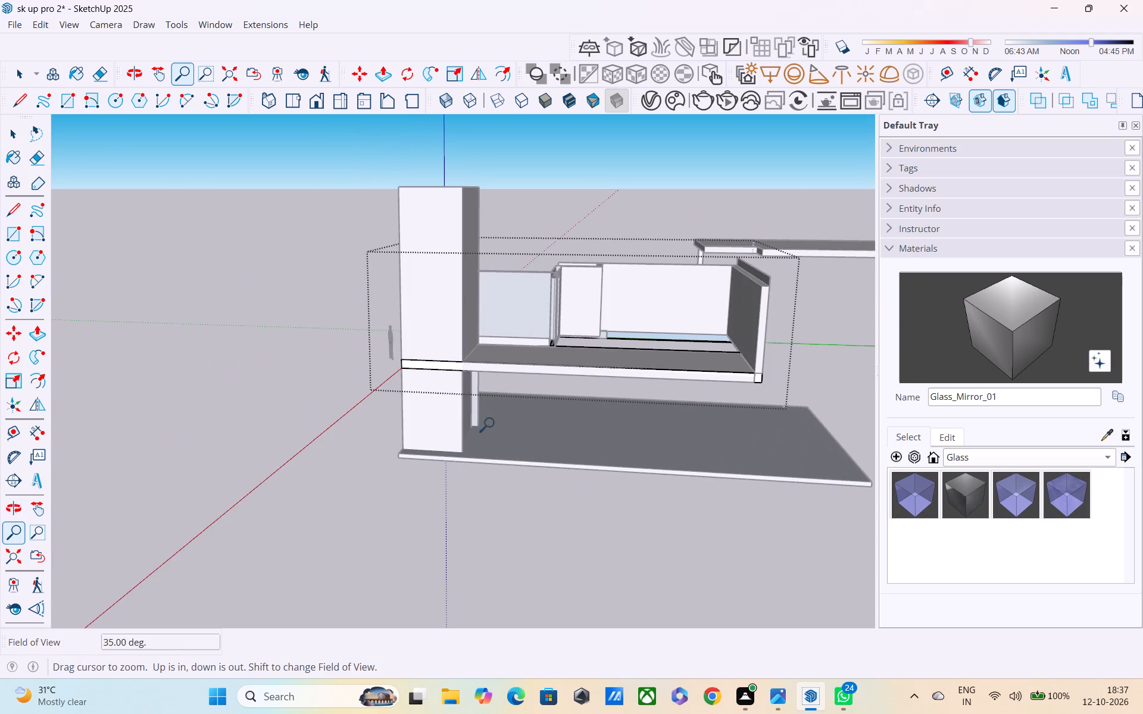
{"action": "scroll", "coordinate": [584, 340], "scroll_direction": "up", "scroll_amount": 3}
{"action": "middle_click_drag", "start_coordinate": [588, 349], "coordinate": [550, 247]}
{"action": "scroll", "coordinate": [548, 251], "scroll_direction": "up", "scroll_amount": 3}
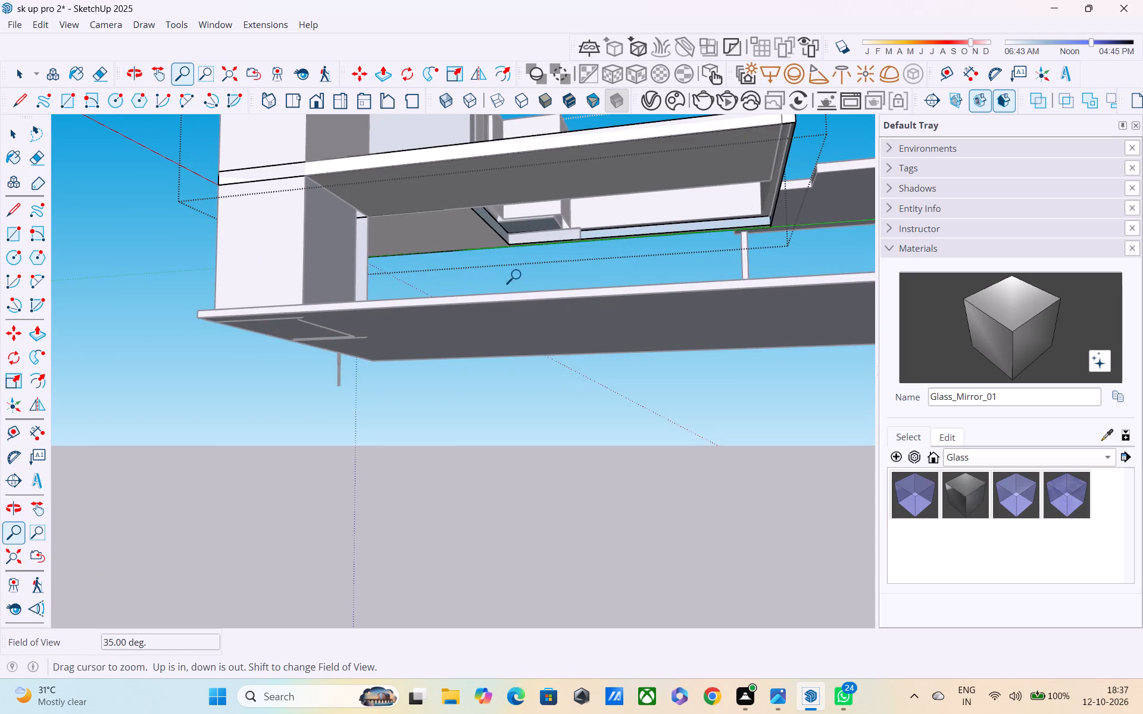
{"action": "scroll", "coordinate": [518, 268], "scroll_direction": "up", "scroll_amount": 3}
{"action": "middle_click_drag", "start_coordinate": [623, 238], "coordinate": [501, 251]}
{"action": "scroll", "coordinate": [442, 253], "scroll_direction": "up", "scroll_amount": 2}
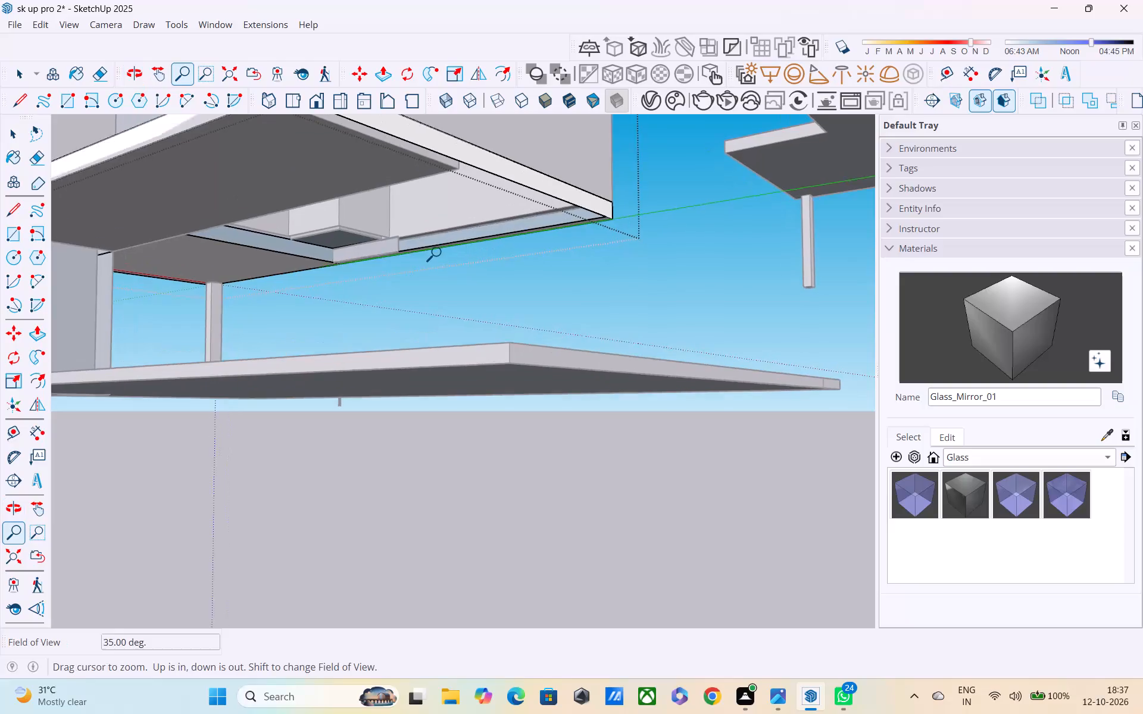
{"action": "scroll", "coordinate": [439, 253], "scroll_direction": "up", "scroll_amount": 7}
{"action": "middle_click_drag", "start_coordinate": [403, 251], "coordinate": [402, 291]}
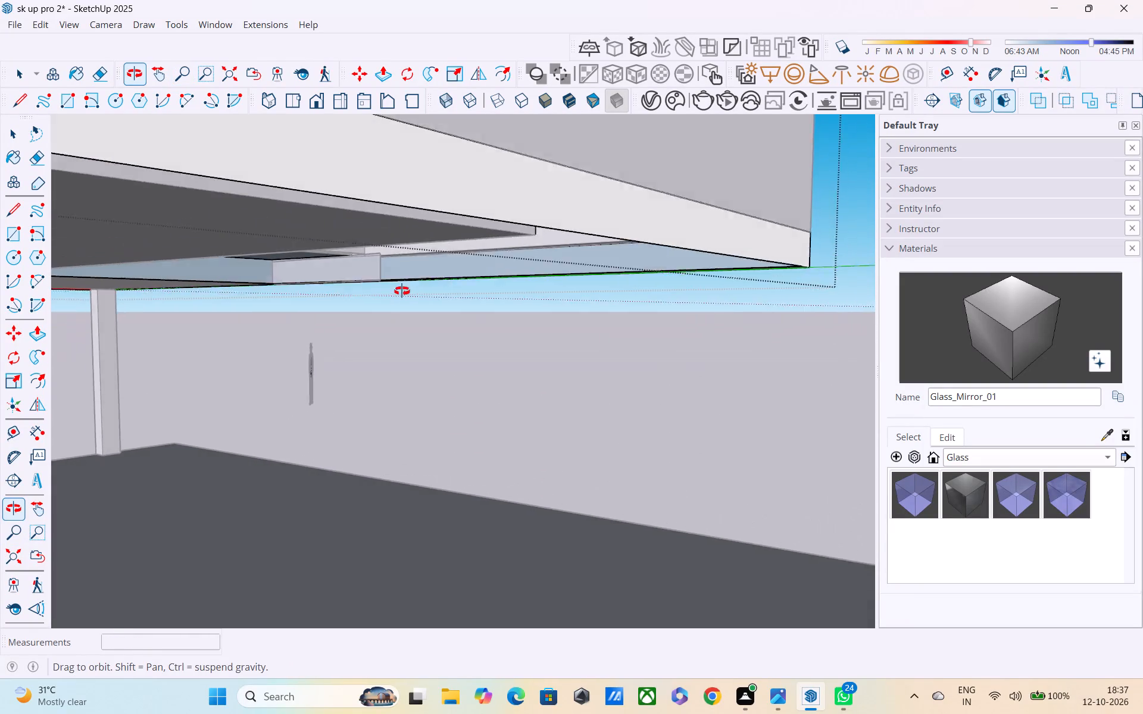
{"action": "middle_click_drag", "start_coordinate": [402, 291], "coordinate": [385, 283]}
{"action": "scroll", "coordinate": [398, 290], "scroll_direction": "up", "scroll_amount": 2}
{"action": "key", "text": "space"}
{"action": "key", "text": "r"}
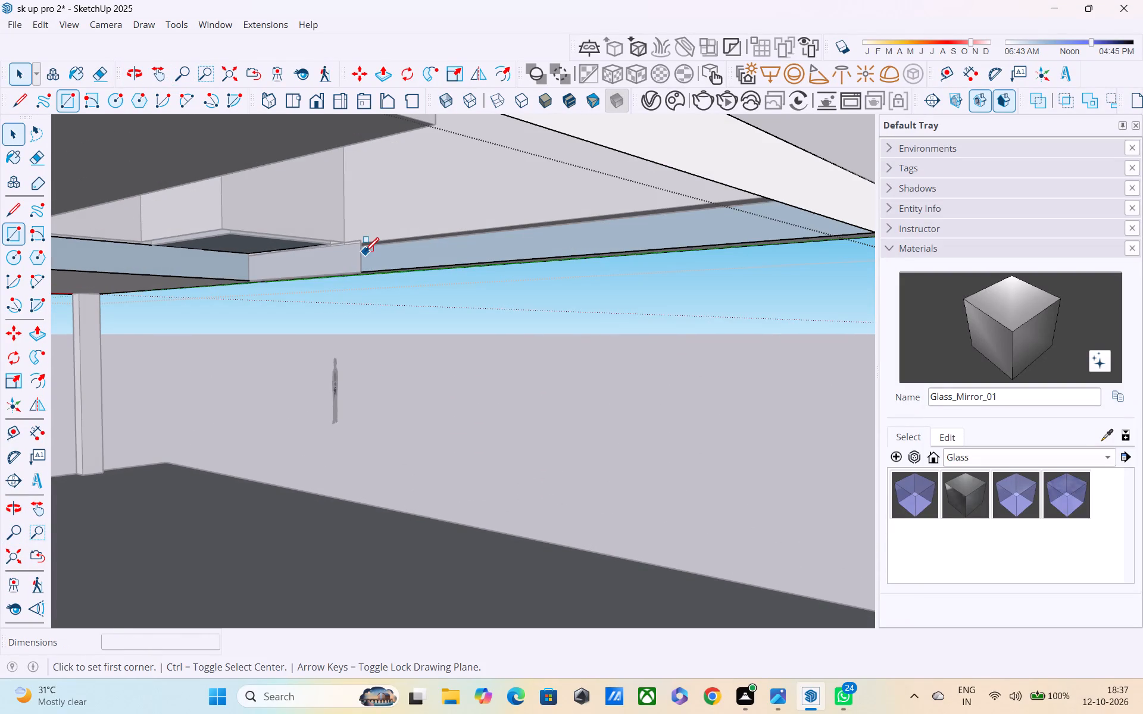
{"action": "left_click", "coordinate": [361, 240]}
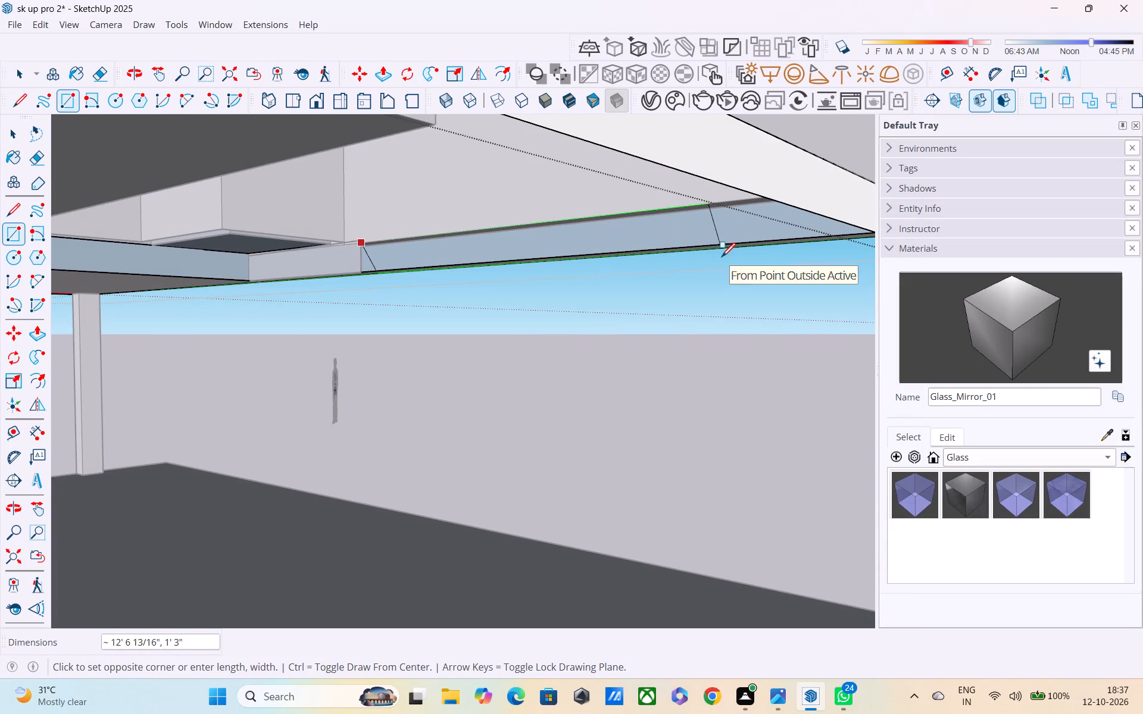
{"action": "middle_click_drag", "start_coordinate": [722, 258], "coordinate": [273, 278]}
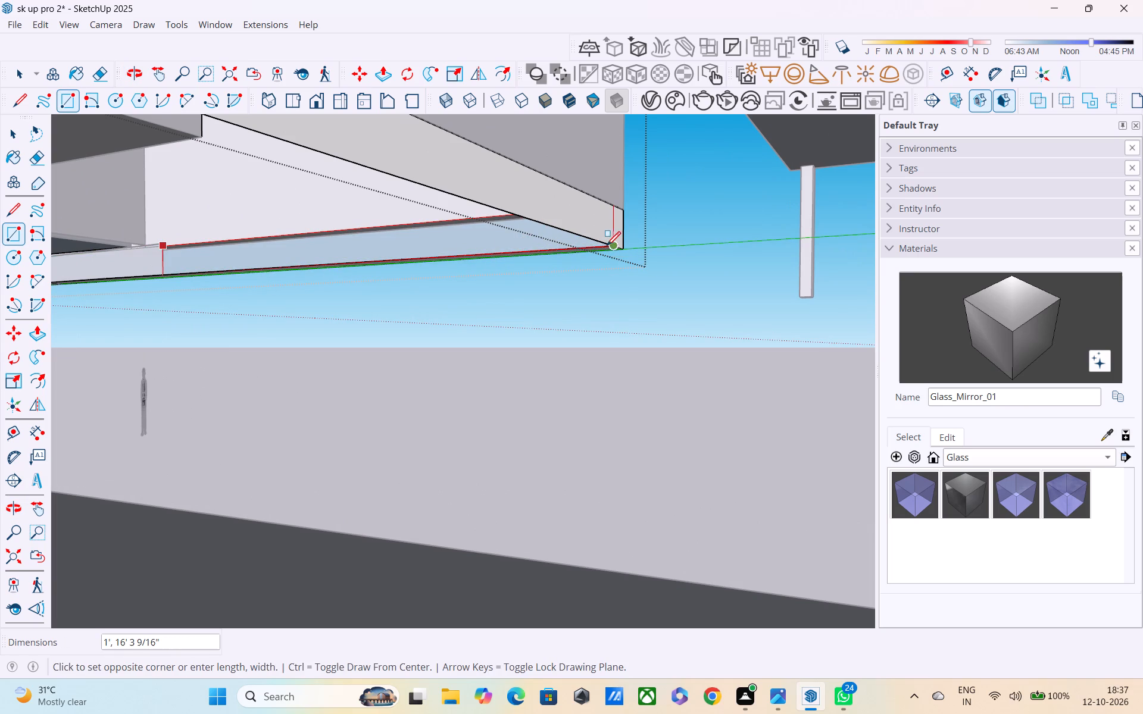
{"action": "left_click", "coordinate": [611, 248]}
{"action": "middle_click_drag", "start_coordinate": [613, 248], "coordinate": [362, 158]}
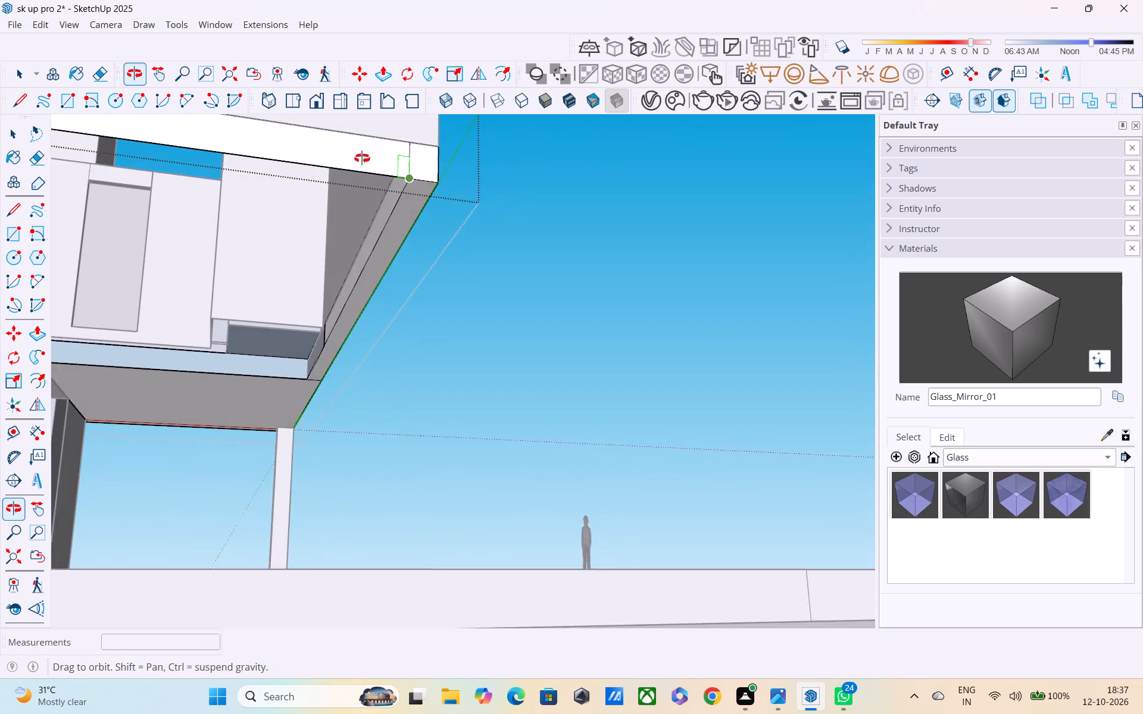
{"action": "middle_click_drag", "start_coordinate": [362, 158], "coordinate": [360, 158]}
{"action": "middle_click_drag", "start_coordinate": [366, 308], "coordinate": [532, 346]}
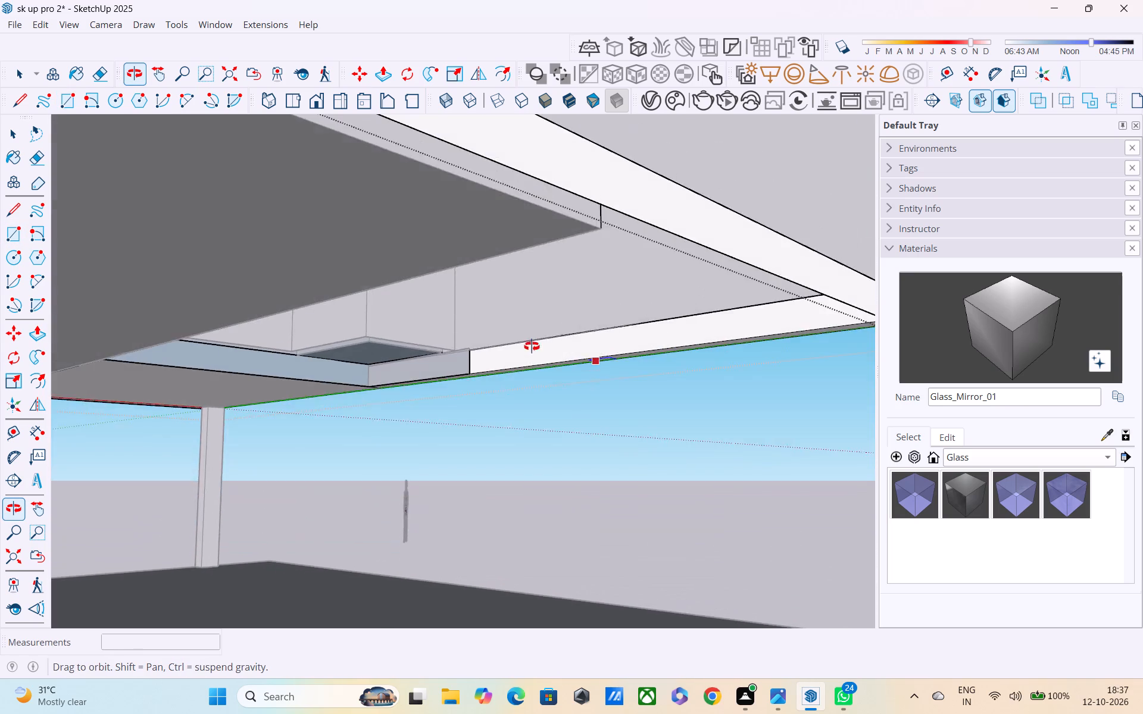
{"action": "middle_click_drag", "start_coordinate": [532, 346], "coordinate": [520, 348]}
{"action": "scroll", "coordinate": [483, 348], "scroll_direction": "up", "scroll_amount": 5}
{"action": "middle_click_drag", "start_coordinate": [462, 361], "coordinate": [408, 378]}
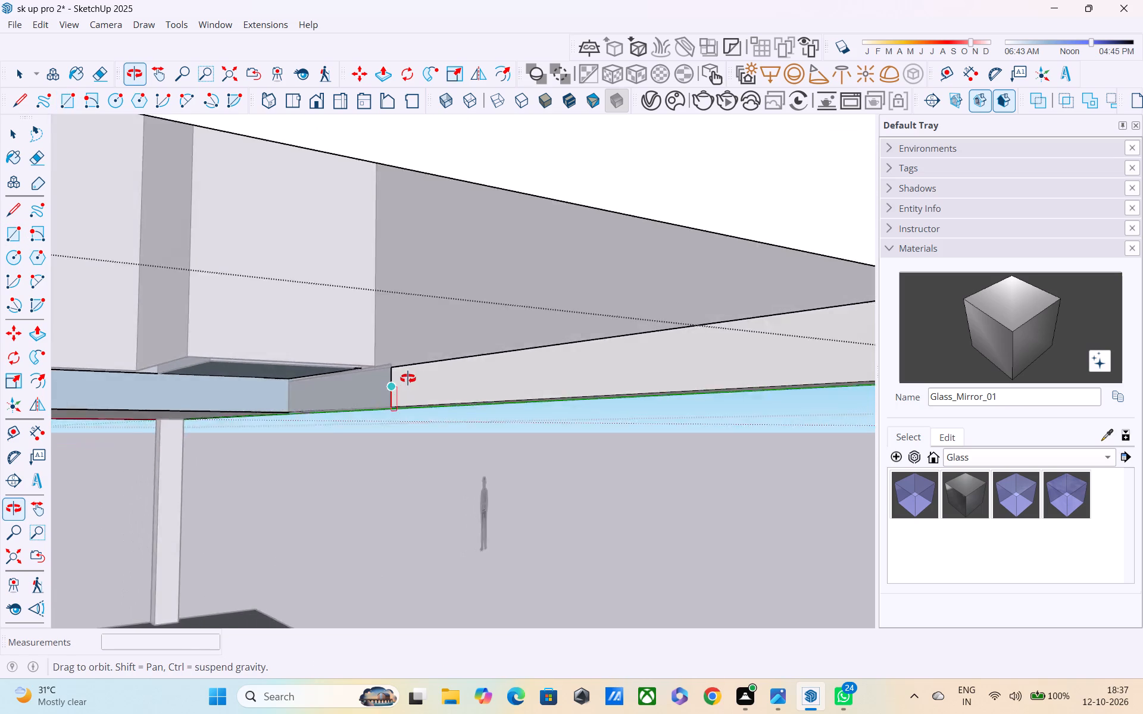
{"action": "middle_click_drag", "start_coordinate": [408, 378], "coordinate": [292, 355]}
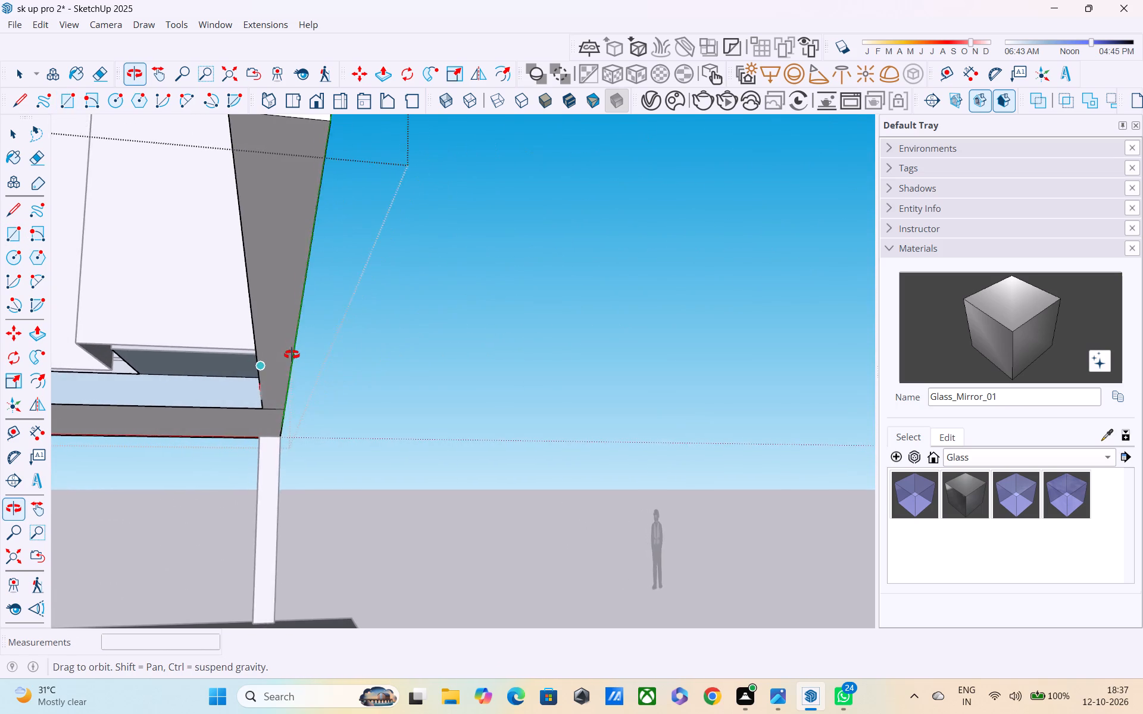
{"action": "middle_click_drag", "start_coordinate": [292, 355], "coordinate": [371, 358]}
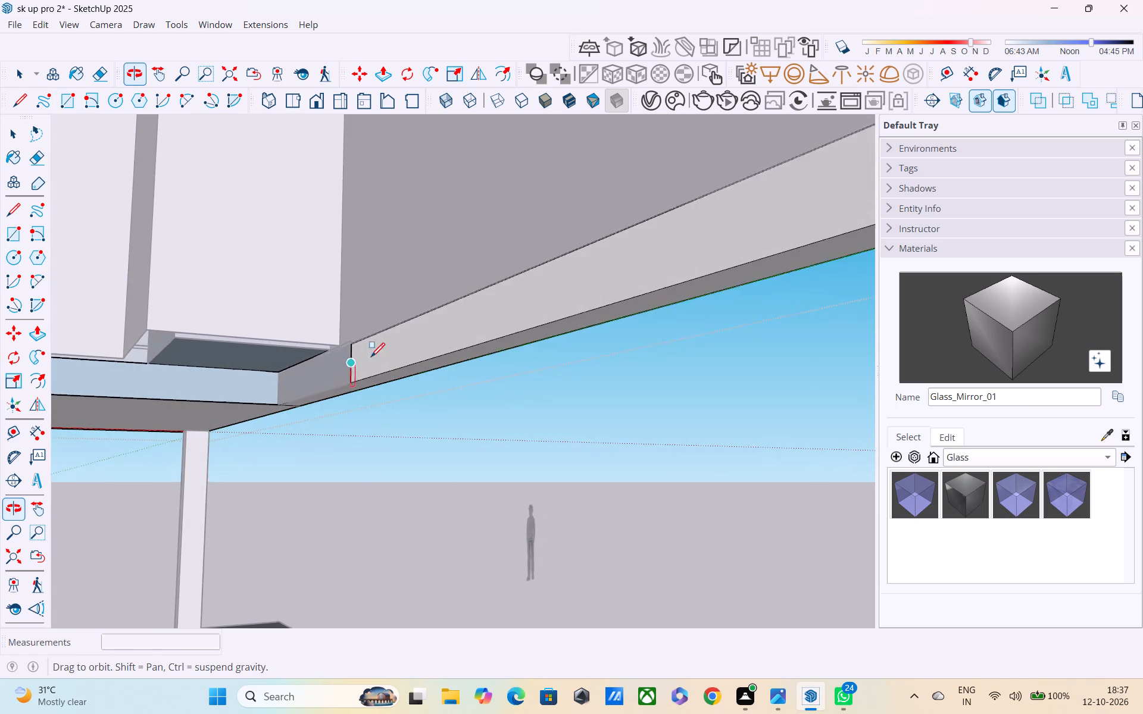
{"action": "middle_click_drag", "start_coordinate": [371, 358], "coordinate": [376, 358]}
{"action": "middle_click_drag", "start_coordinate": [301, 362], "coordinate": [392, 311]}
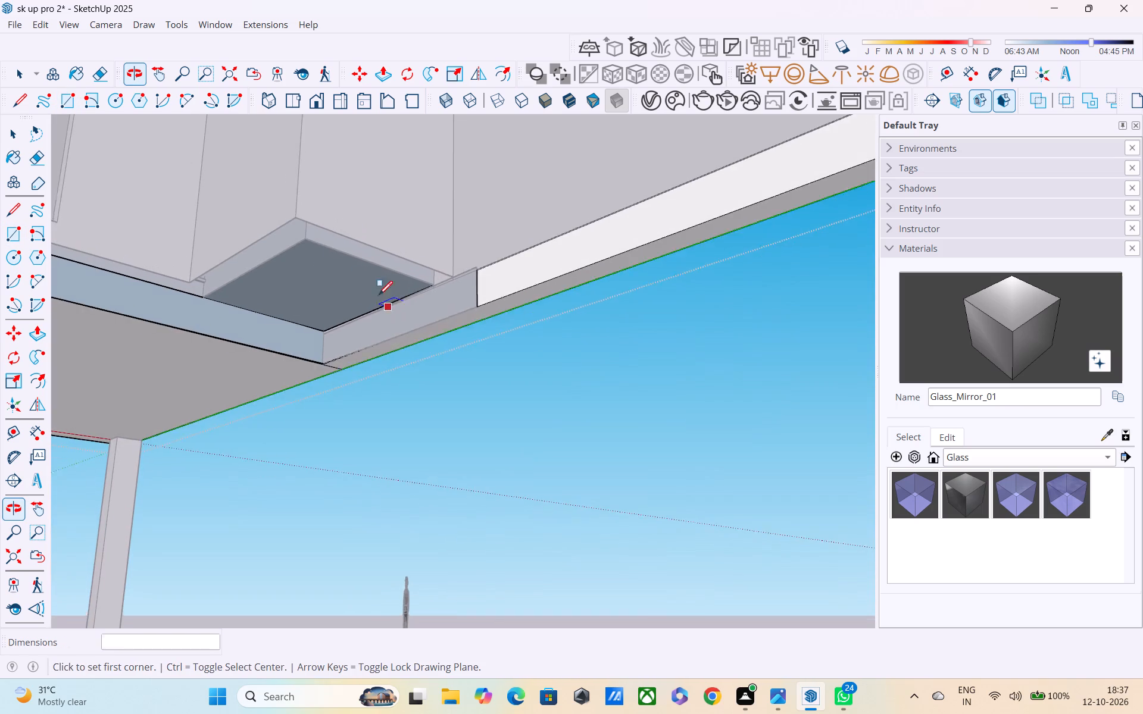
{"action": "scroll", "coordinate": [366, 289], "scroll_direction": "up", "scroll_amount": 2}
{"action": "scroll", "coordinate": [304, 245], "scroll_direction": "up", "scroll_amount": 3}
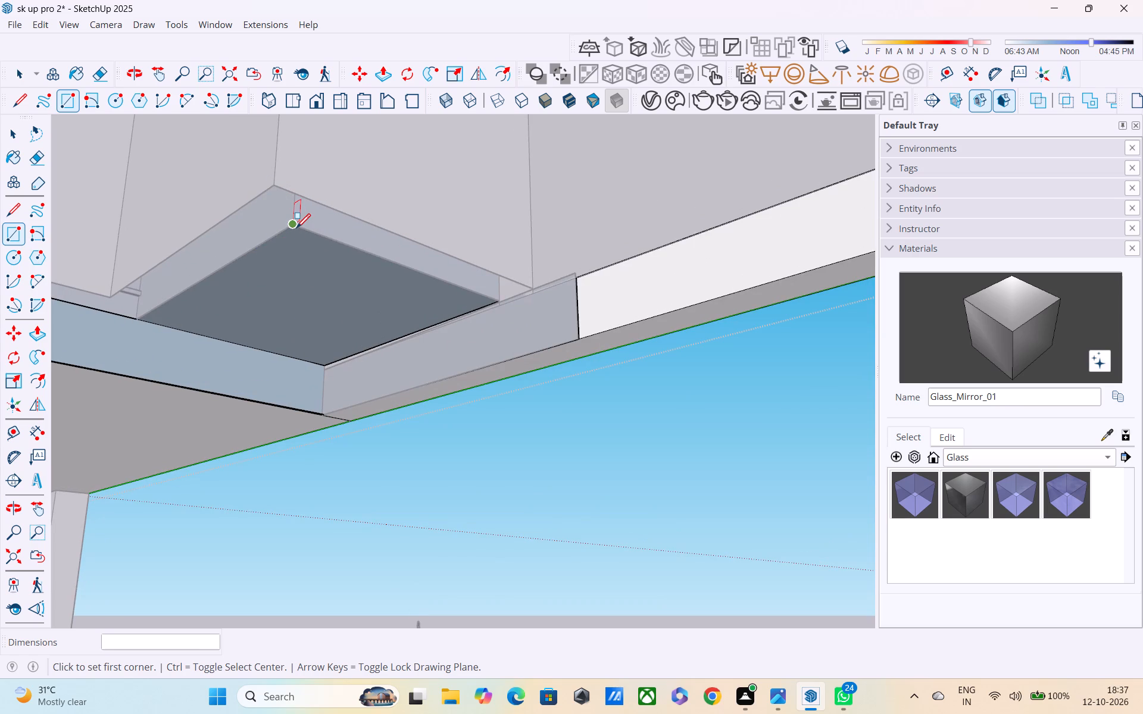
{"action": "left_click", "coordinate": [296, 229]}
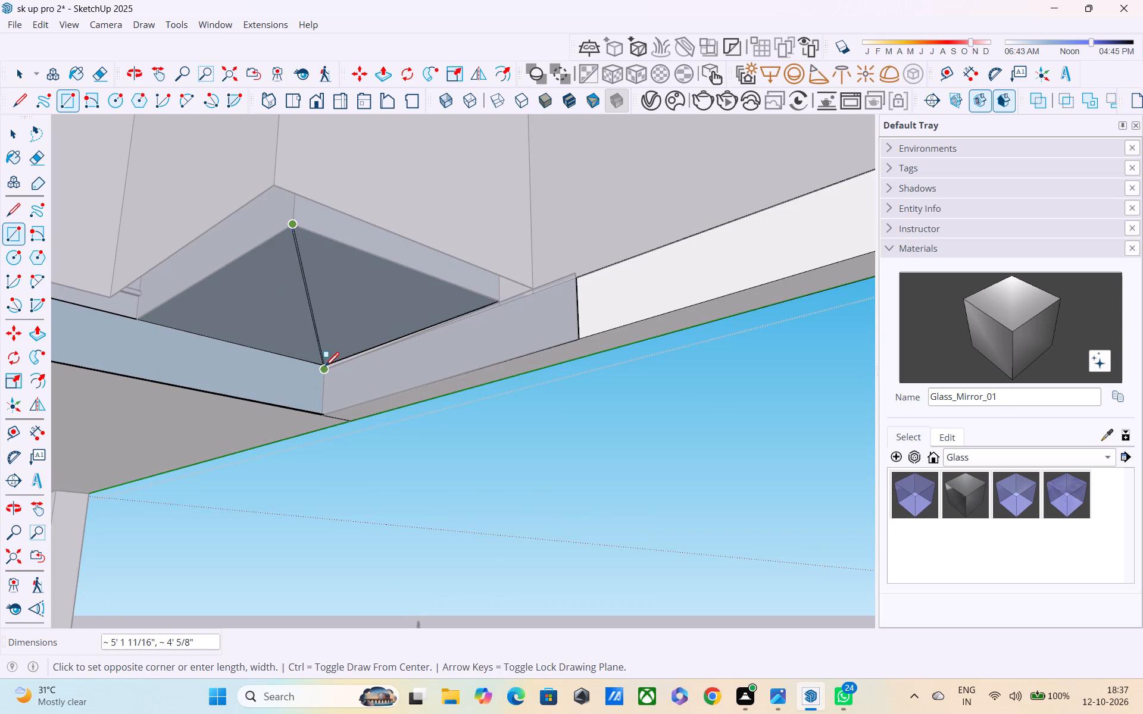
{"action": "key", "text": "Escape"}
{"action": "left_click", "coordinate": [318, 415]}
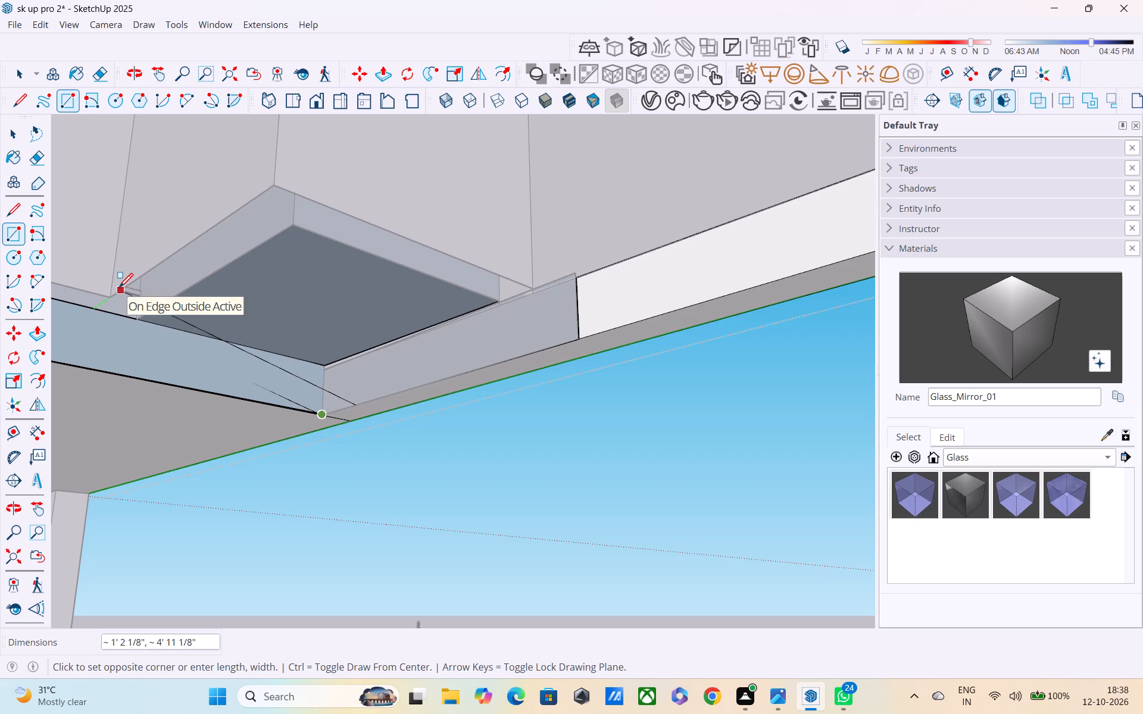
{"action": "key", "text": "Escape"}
Draw a vertical rectangle about 2' 4 11/16" by 1' 1" on the short side piece, starting at the lower corner with the long slab face.
{"action": "middle_click_drag", "start_coordinate": [283, 237], "coordinate": [218, 248]}
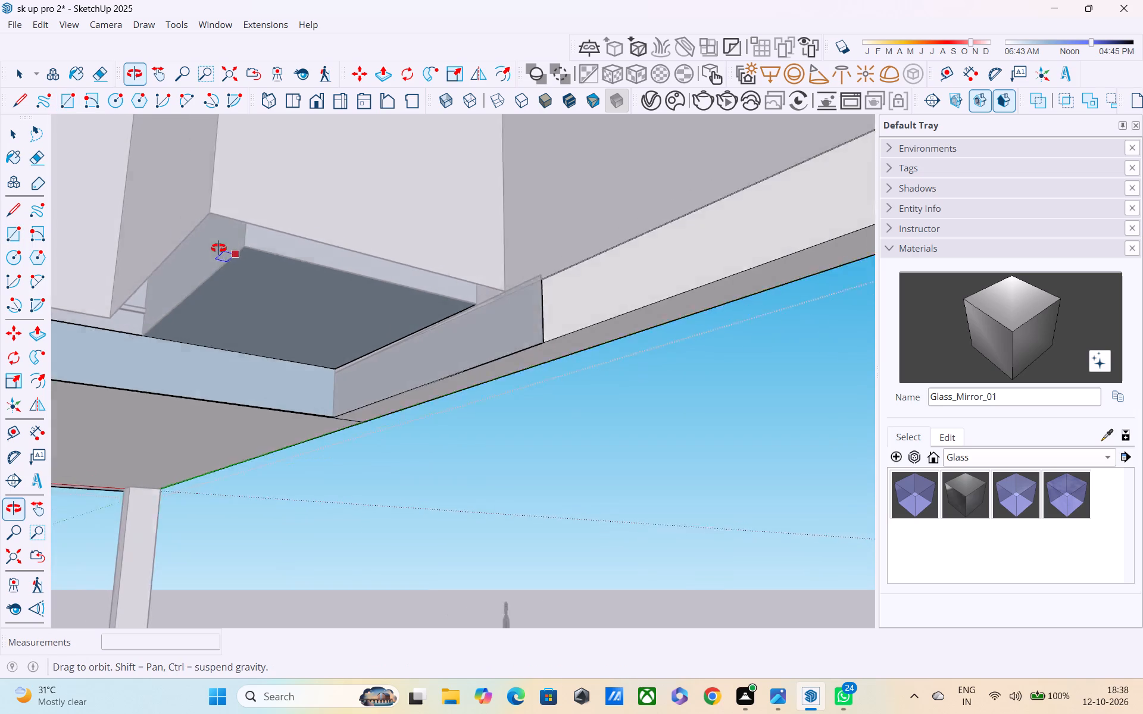
{"action": "middle_click_drag", "start_coordinate": [218, 248], "coordinate": [127, 172]}
{"action": "middle_click_drag", "start_coordinate": [185, 378], "coordinate": [186, 289]}
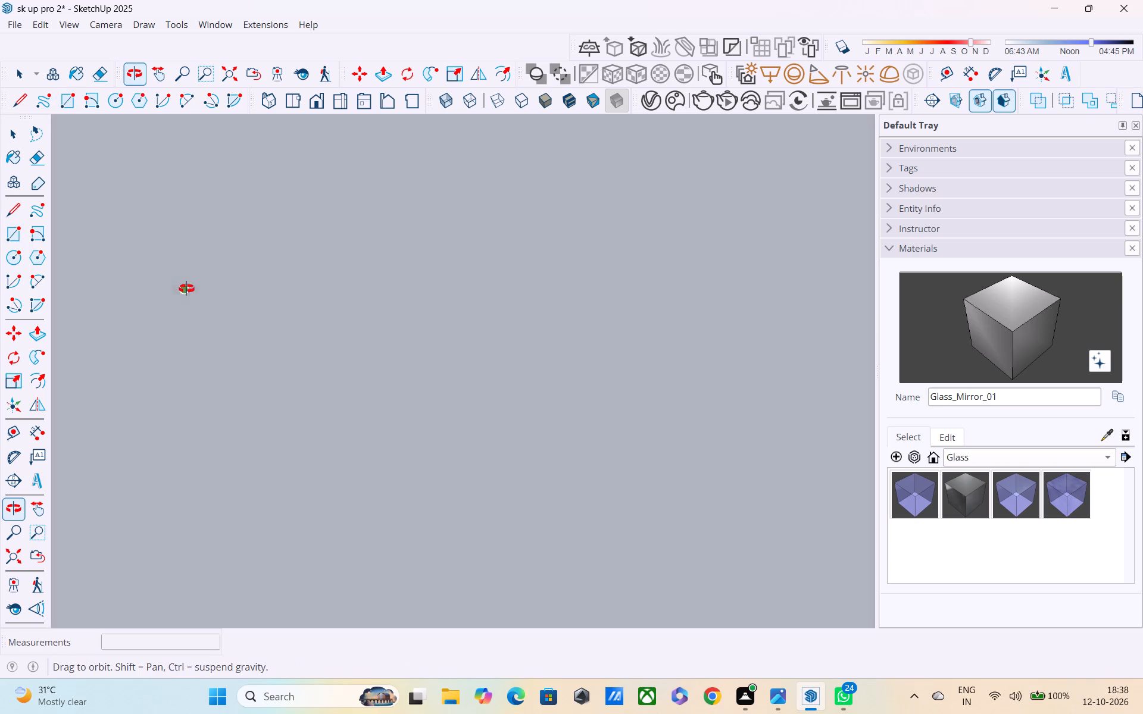
{"action": "middle_click_drag", "start_coordinate": [186, 289], "coordinate": [234, 418]}
{"action": "key", "text": "r"}
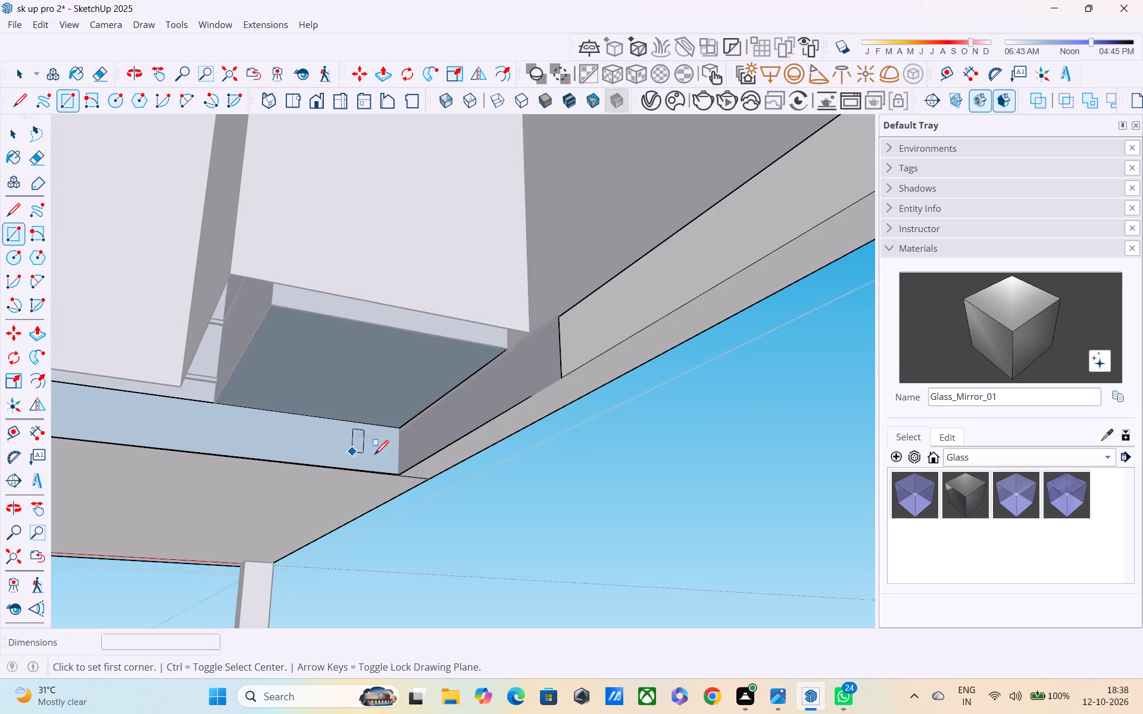
{"action": "left_click", "coordinate": [399, 475]}
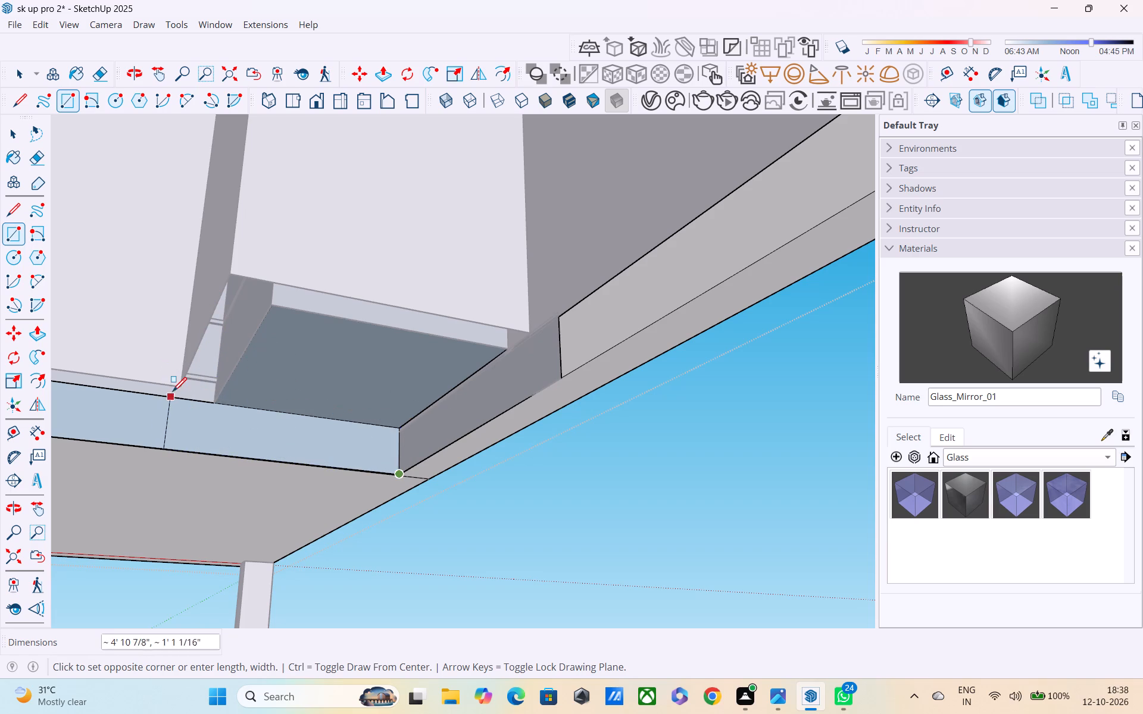
{"action": "middle_click_drag", "start_coordinate": [173, 393], "coordinate": [430, 414]}
{"action": "scroll", "coordinate": [750, 486], "scroll_direction": "down", "scroll_amount": 2}
{"action": "middle_click_drag", "start_coordinate": [752, 486], "coordinate": [458, 472]}
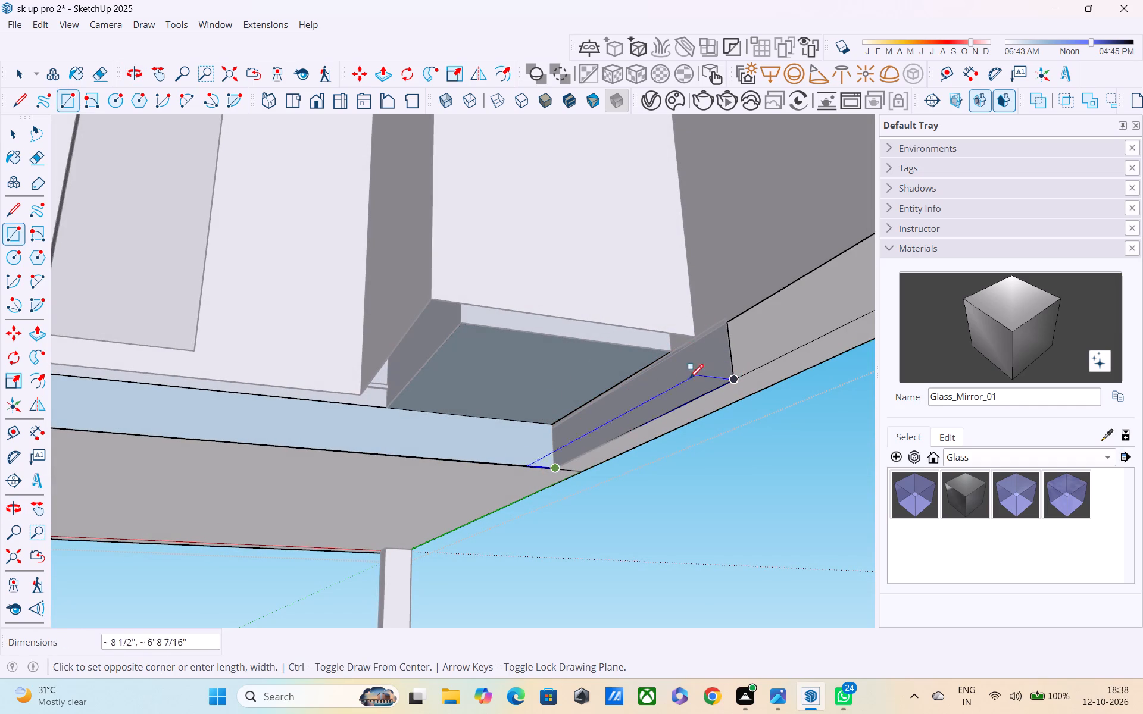
{"action": "left_click", "coordinate": [733, 381]}
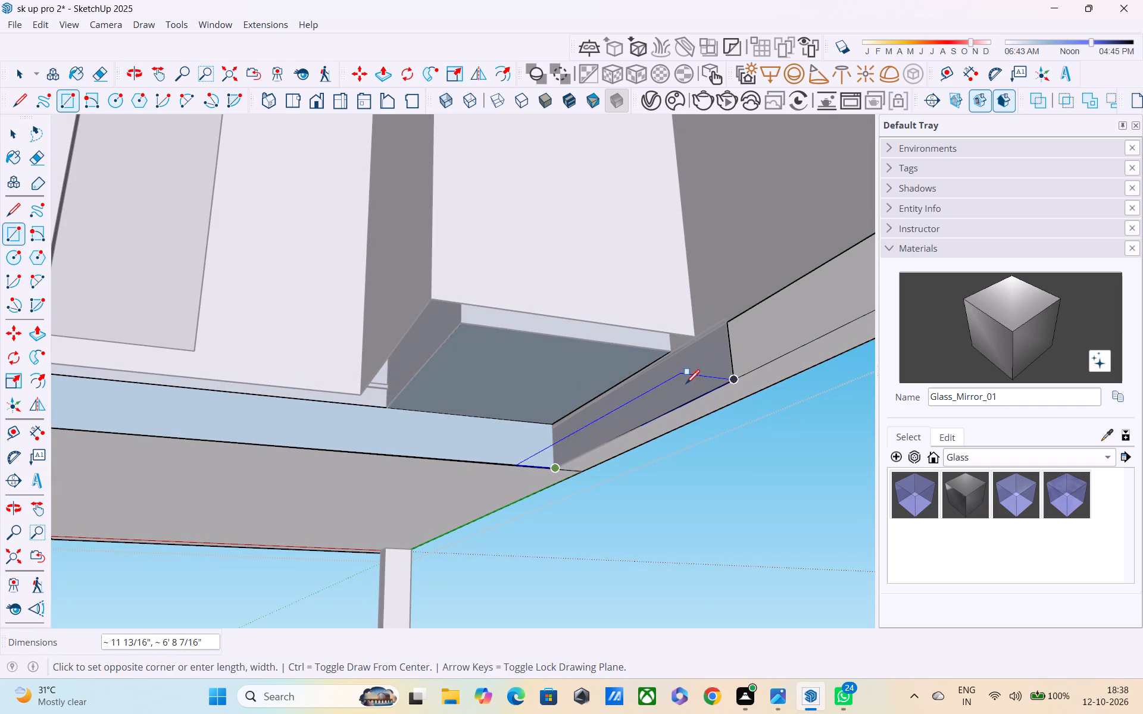
{"action": "left_click_drag", "start_coordinate": [726, 385], "coordinate": [584, 393]}
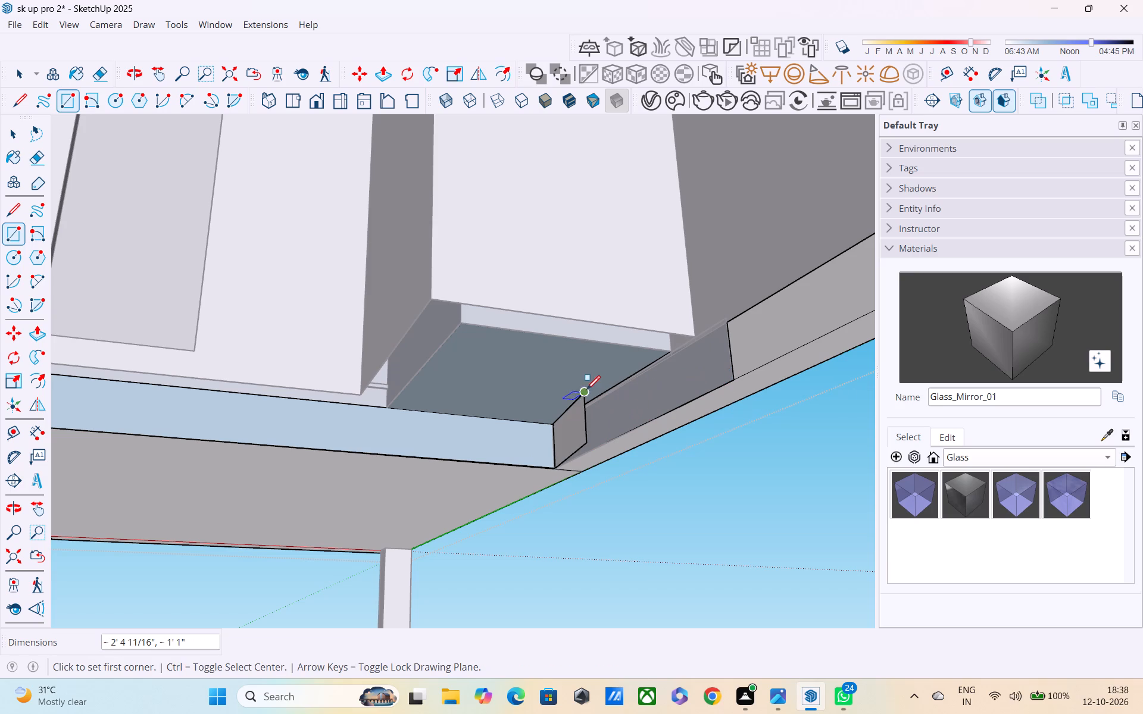
Examine the whole building and the edited terrace slab from below, above and the sides.
{"action": "middle_click_drag", "start_coordinate": [662, 393], "coordinate": [566, 414]}
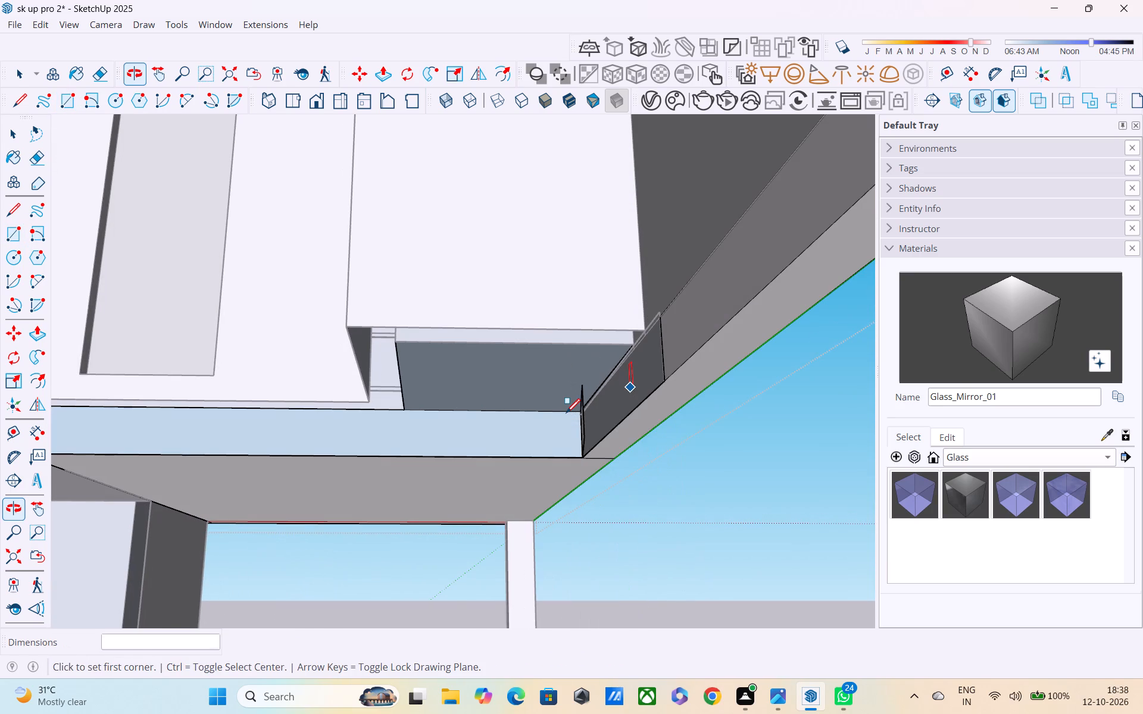
{"action": "key", "text": "shift+z"}
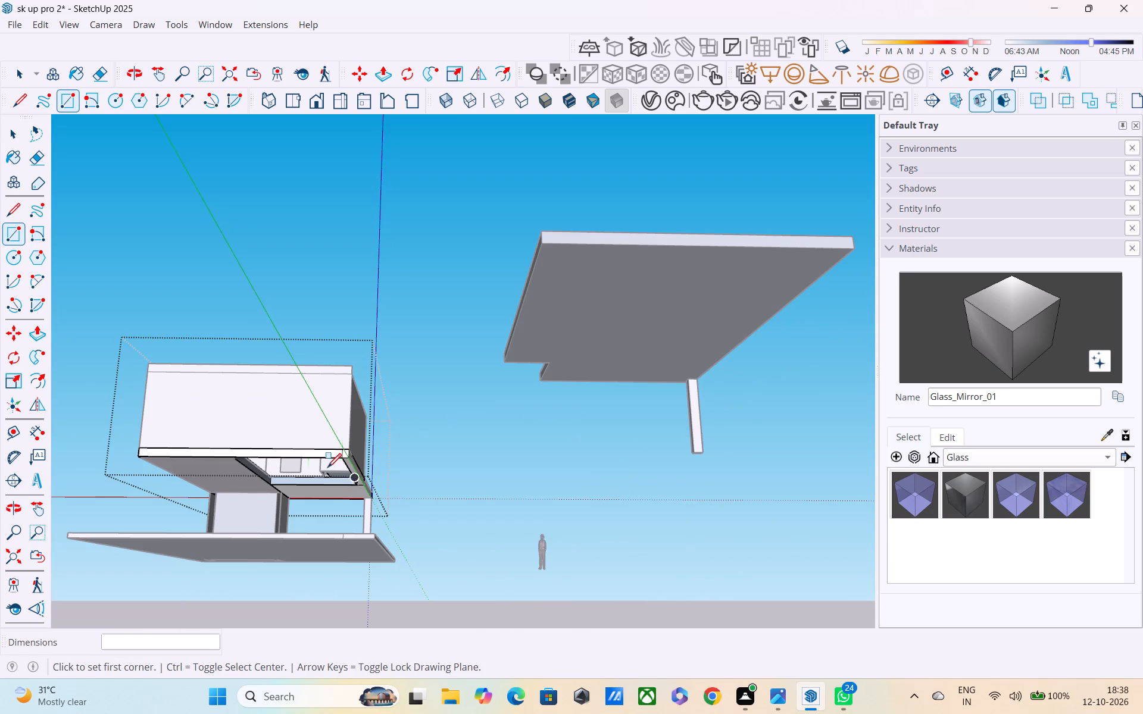
{"action": "scroll", "coordinate": [324, 471], "scroll_direction": "up", "scroll_amount": 4}
{"action": "middle_click_drag", "start_coordinate": [323, 471], "coordinate": [353, 638]}
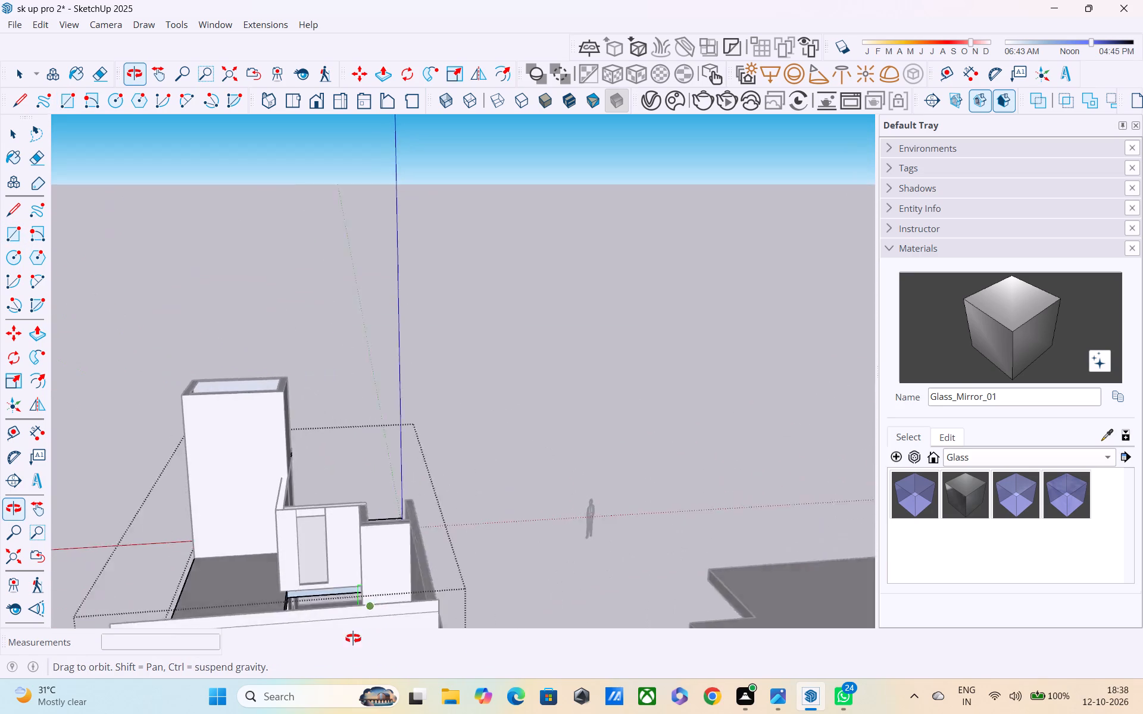
{"action": "middle_click_drag", "start_coordinate": [353, 638], "coordinate": [27, 505]}
{"action": "middle_click_drag", "start_coordinate": [398, 450], "coordinate": [395, 455]}
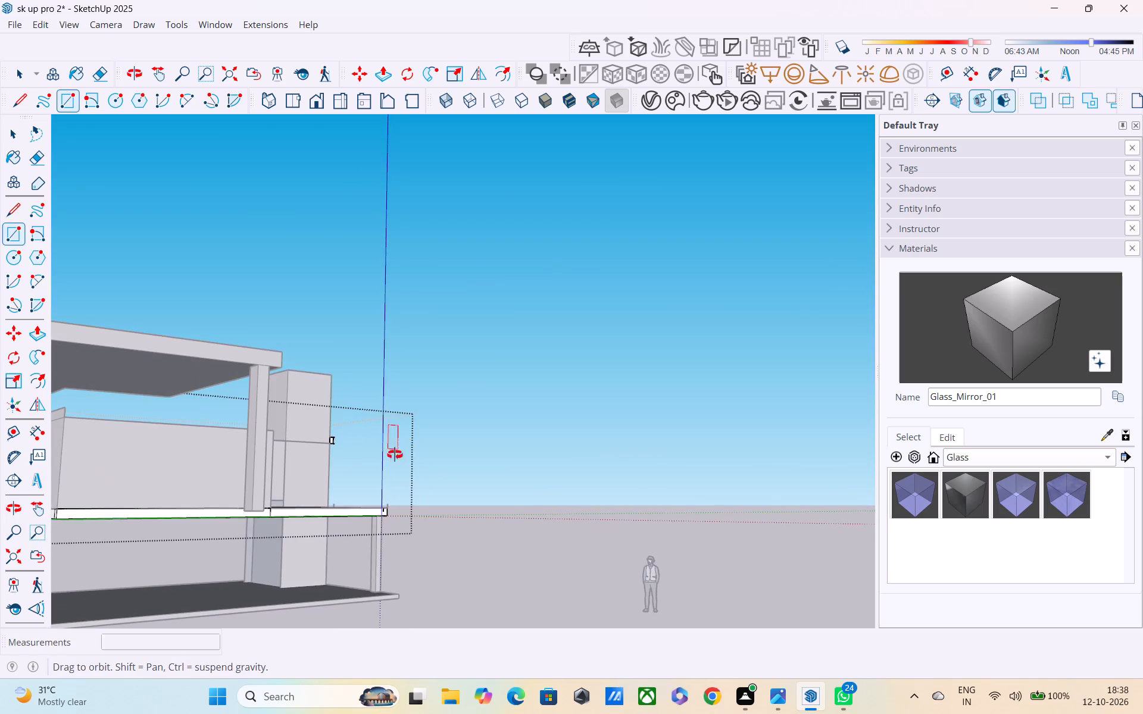
{"action": "middle_click_drag", "start_coordinate": [395, 455], "coordinate": [54, 543]}
{"action": "scroll", "coordinate": [92, 524], "scroll_direction": "up", "scroll_amount": 1}
{"action": "scroll", "coordinate": [411, 473], "scroll_direction": "down", "scroll_amount": 5}
{"action": "middle_click_drag", "start_coordinate": [630, 446], "coordinate": [340, 471]}
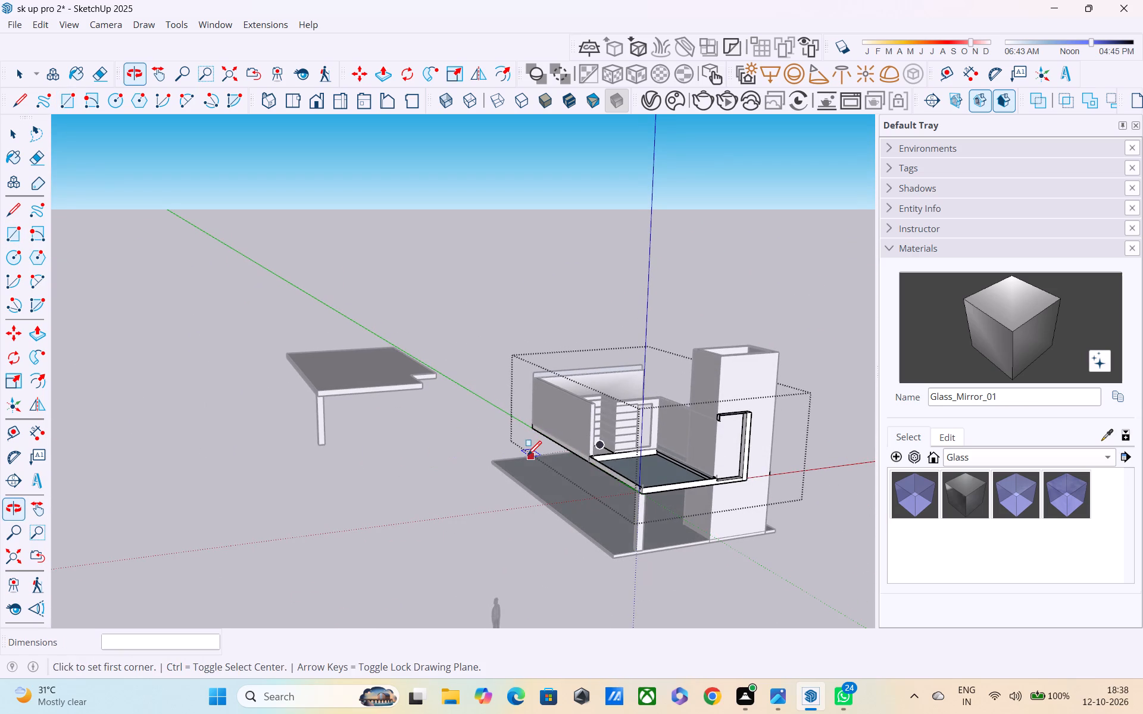
Delete the short vertical edge on the terrace slab's side face, directly below the end wall beside the grooved wall.
{"action": "key", "text": "space"}
{"action": "key", "text": "space"}
{"action": "double_click", "coordinate": [500, 295]}
{"action": "middle_click_drag", "start_coordinate": [594, 382], "coordinate": [407, 388]}
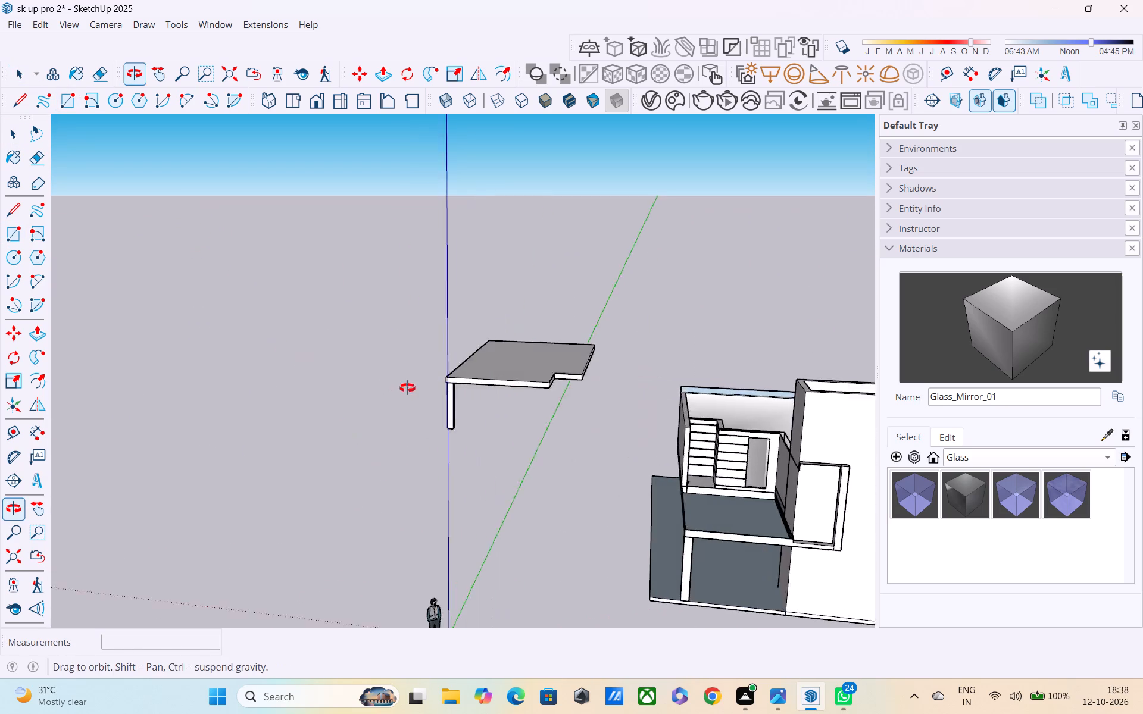
{"action": "middle_click_drag", "start_coordinate": [407, 388], "coordinate": [381, 419]}
{"action": "scroll", "coordinate": [586, 444], "scroll_direction": "down", "scroll_amount": 3}
{"action": "middle_click_drag", "start_coordinate": [635, 473], "coordinate": [414, 468], "text": "shift"}
{"action": "scroll", "coordinate": [427, 486], "scroll_direction": "up", "scroll_amount": 16}
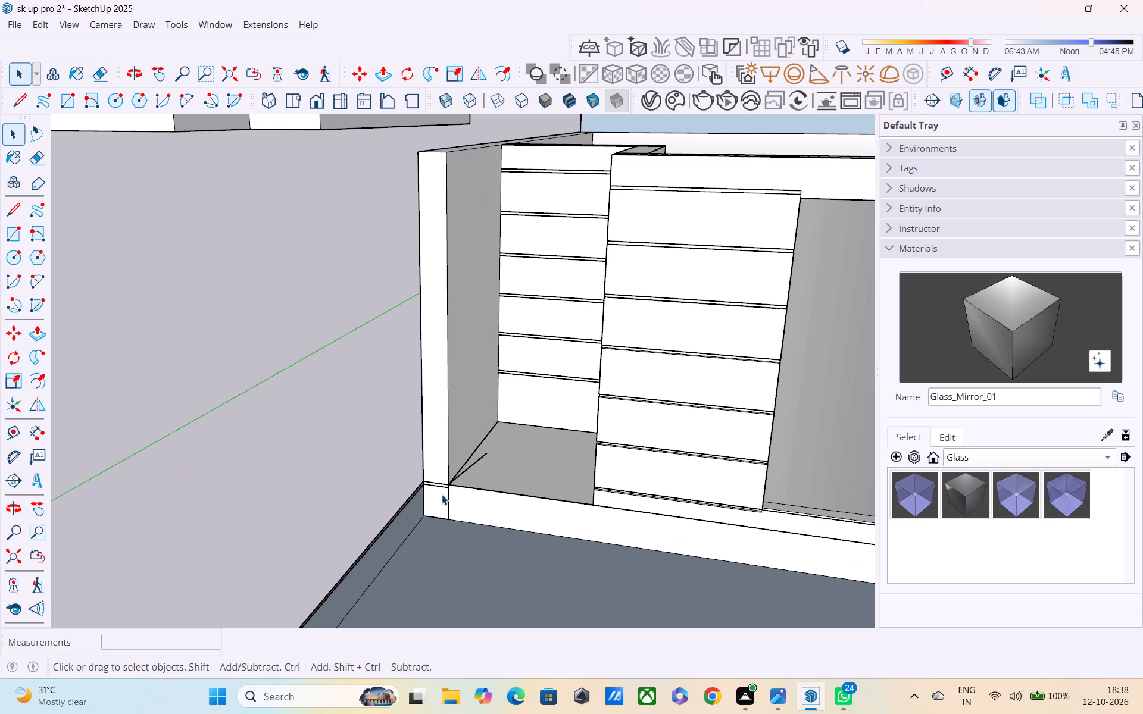
{"action": "left_click", "coordinate": [448, 504]}
{"action": "double_click", "coordinate": [448, 505]}
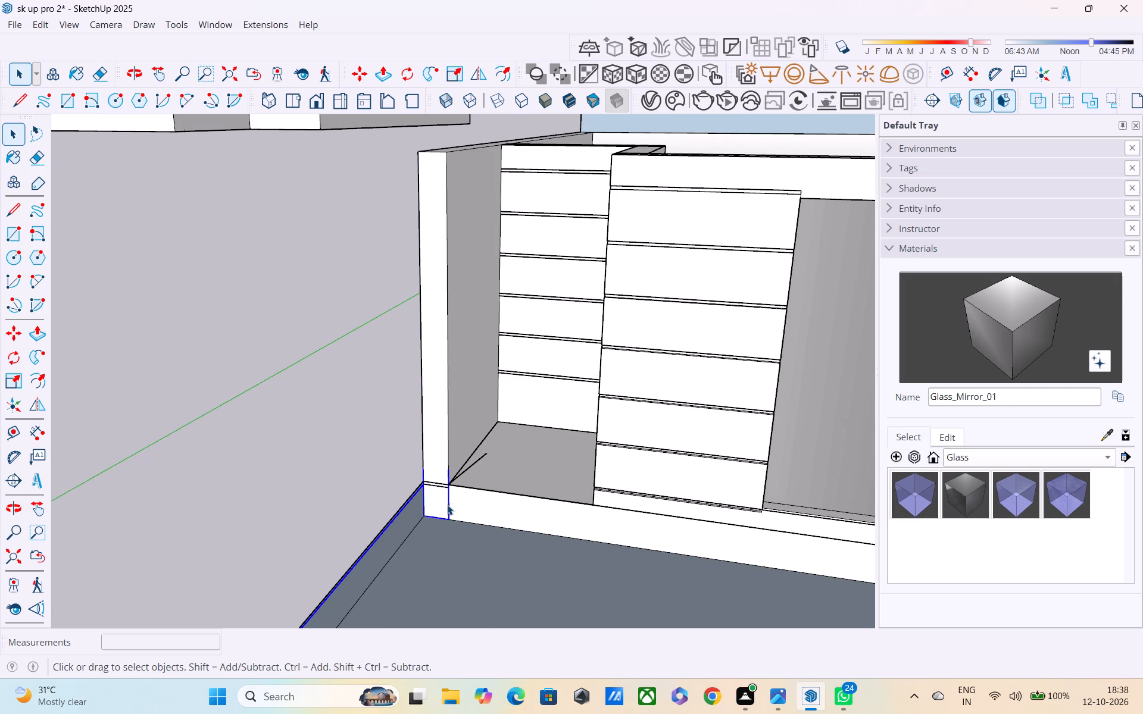
{"action": "left_click", "coordinate": [447, 505]}
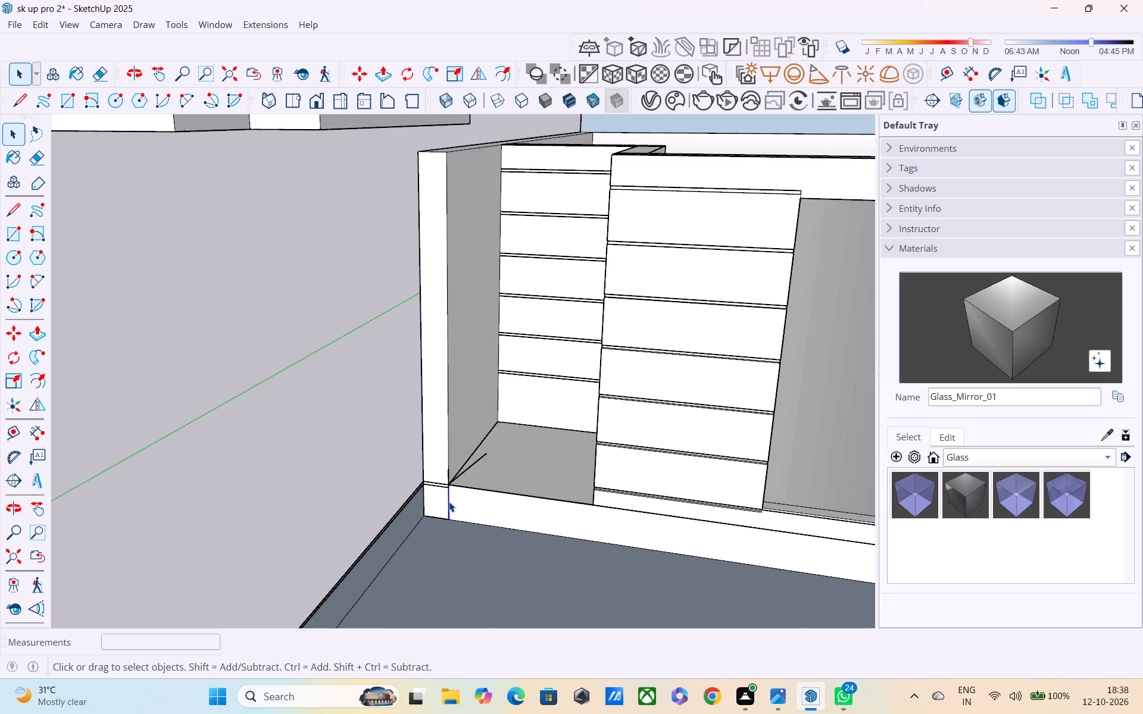
{"action": "key", "text": "Delete"}
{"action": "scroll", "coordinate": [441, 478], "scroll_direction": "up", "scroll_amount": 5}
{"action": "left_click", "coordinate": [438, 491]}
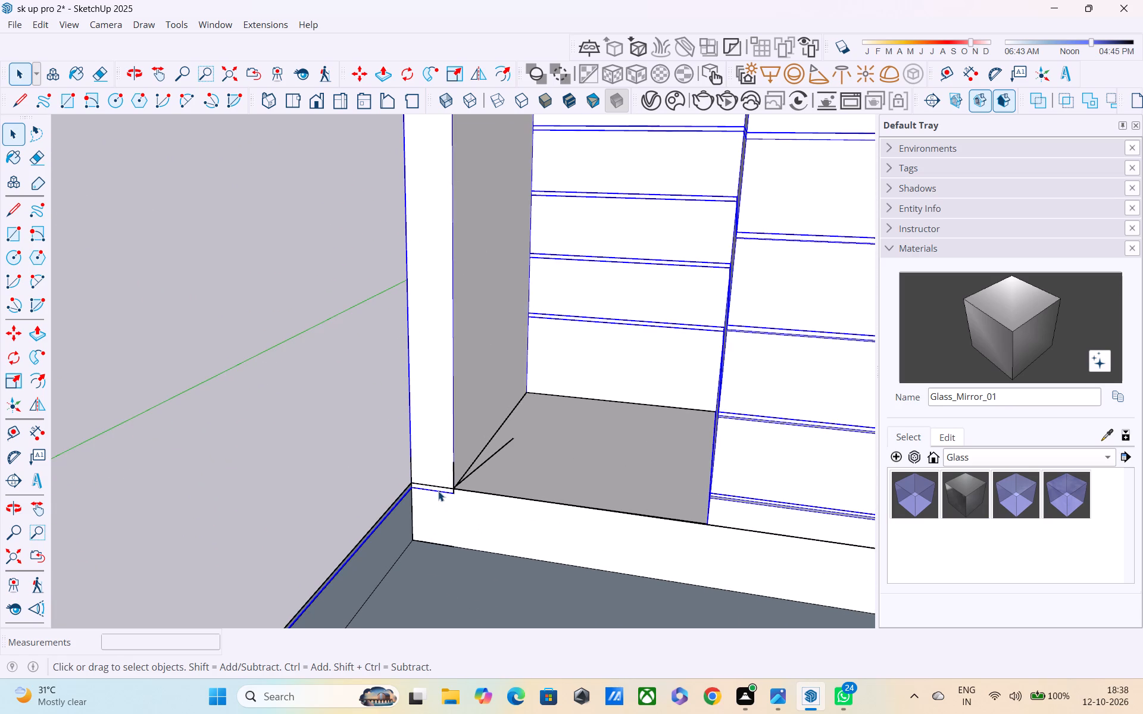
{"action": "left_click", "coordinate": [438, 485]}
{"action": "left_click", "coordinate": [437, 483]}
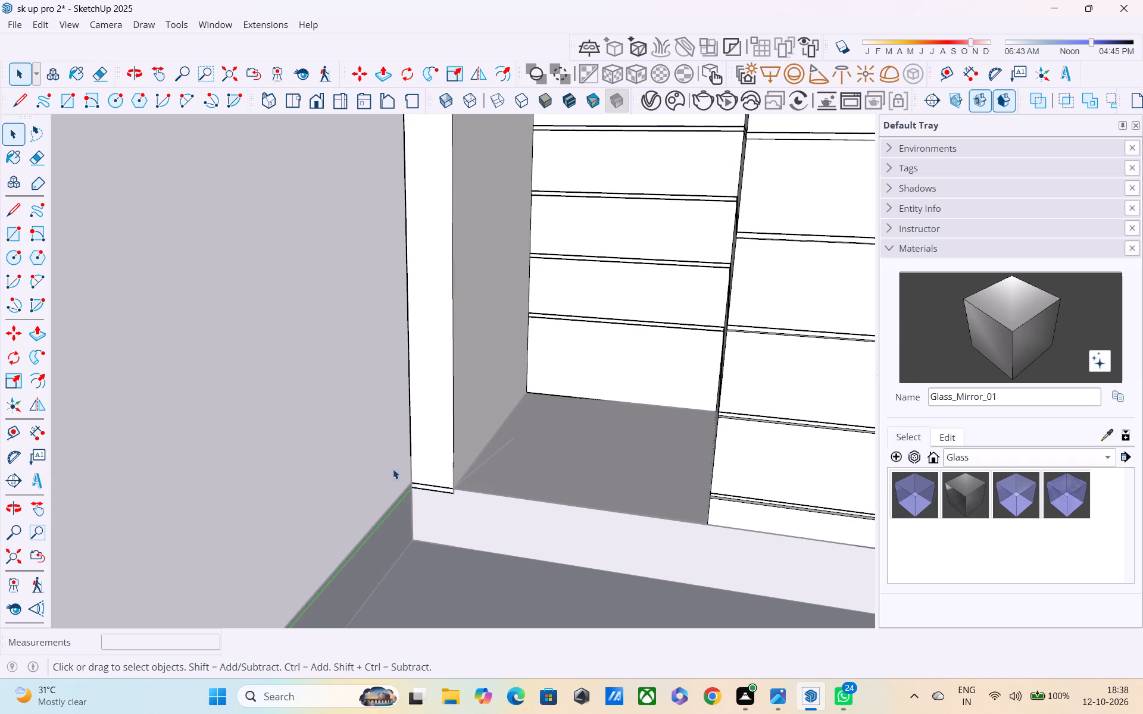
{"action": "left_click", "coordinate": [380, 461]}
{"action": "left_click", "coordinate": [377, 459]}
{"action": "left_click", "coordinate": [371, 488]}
Delete the stray diagonal line on the slab's top face at the foot of the end wall.
{"action": "scroll", "coordinate": [429, 477], "scroll_direction": "down", "scroll_amount": 2}
{"action": "middle_click_drag", "start_coordinate": [434, 485], "coordinate": [390, 508]}
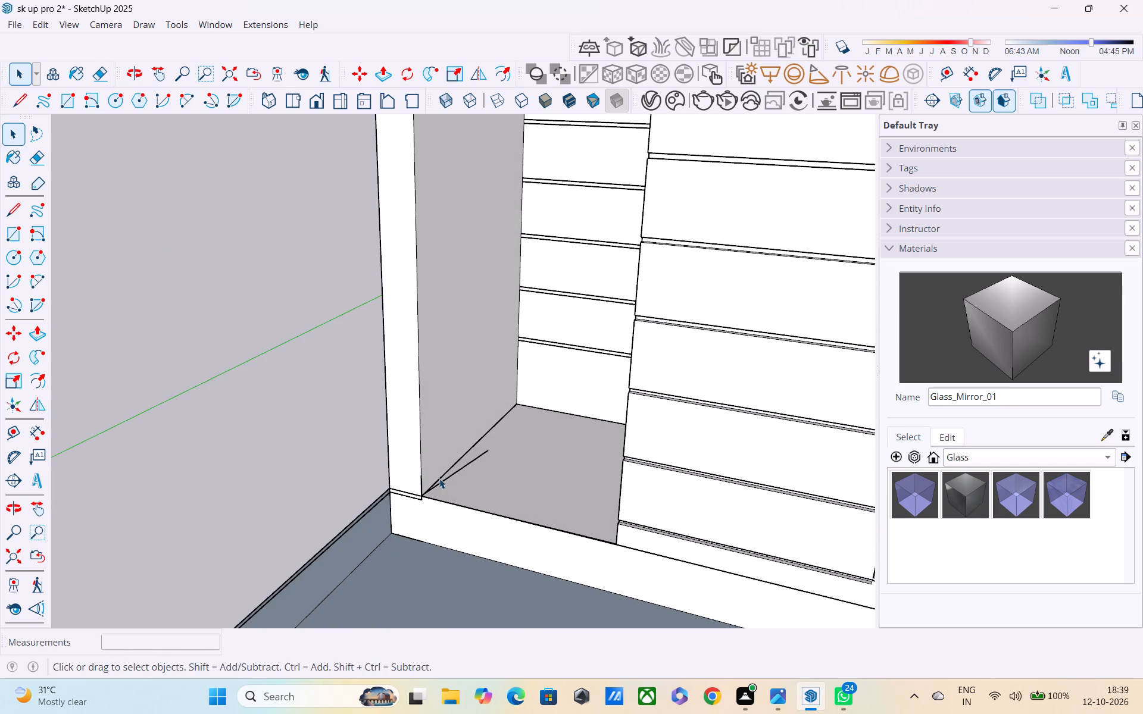
{"action": "left_click", "coordinate": [442, 482]}
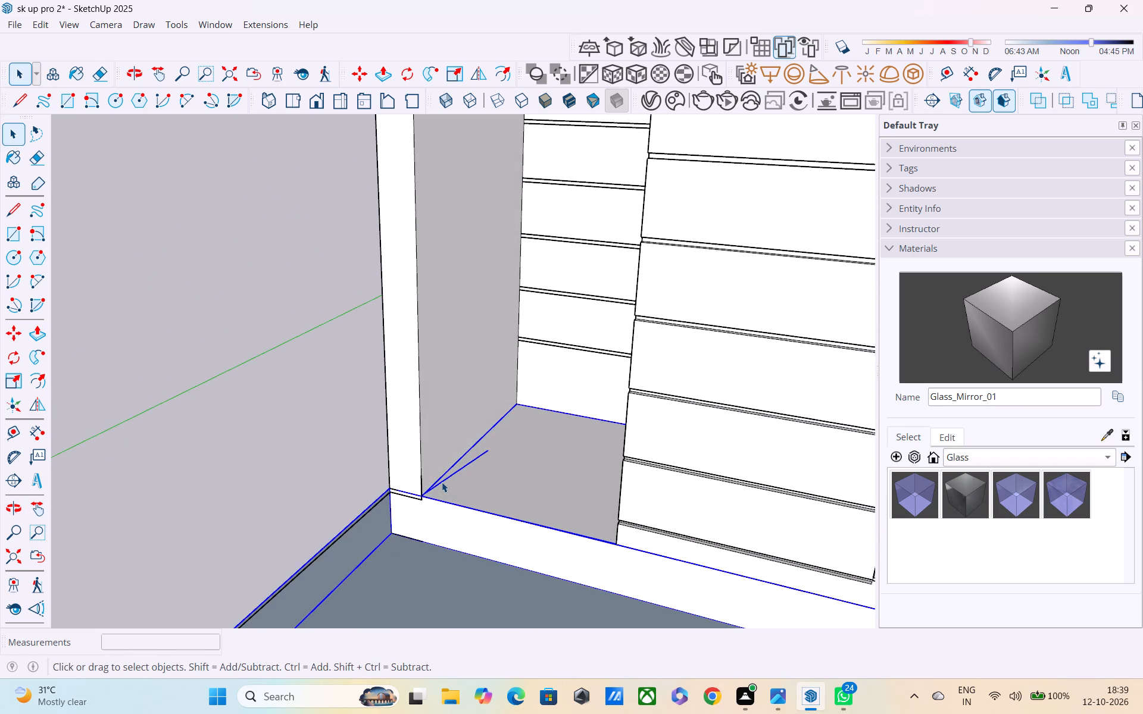
{"action": "double_click", "coordinate": [442, 482]}
{"action": "left_click", "coordinate": [442, 482]}
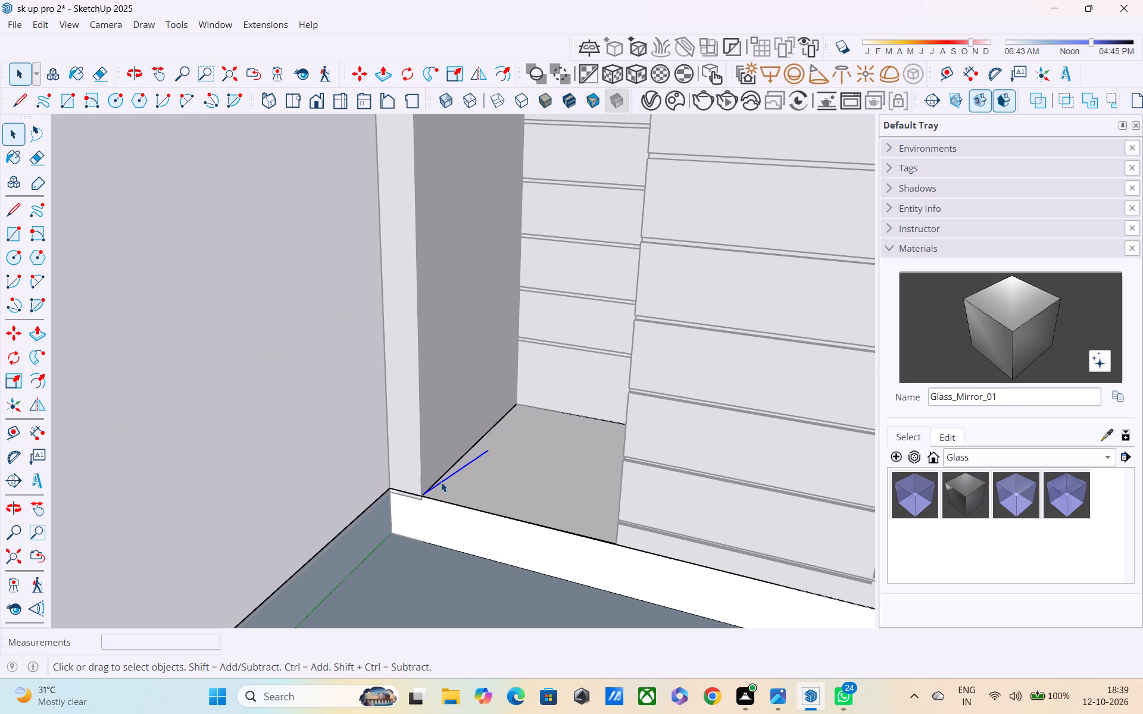
{"action": "key", "text": "Delete"}
Delete the short horizontal edge at the foot of the end wall, within the wall group.
{"action": "left_click", "coordinate": [410, 496]}
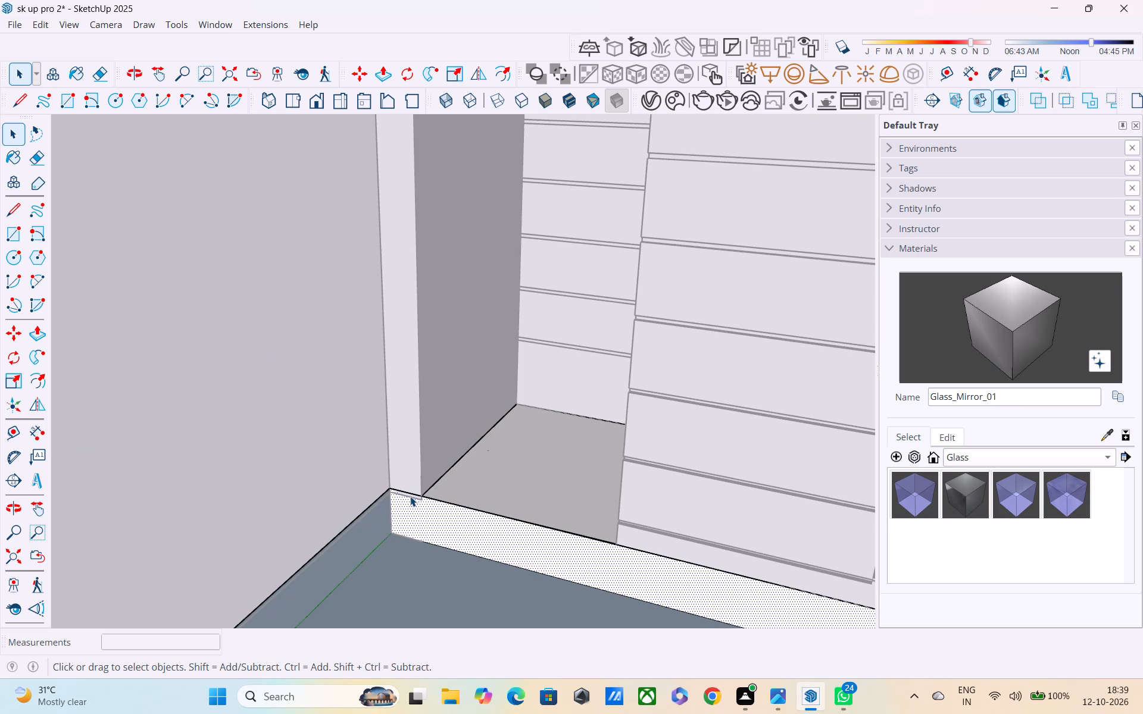
{"action": "double_click", "coordinate": [410, 496]}
{"action": "left_click", "coordinate": [409, 497]}
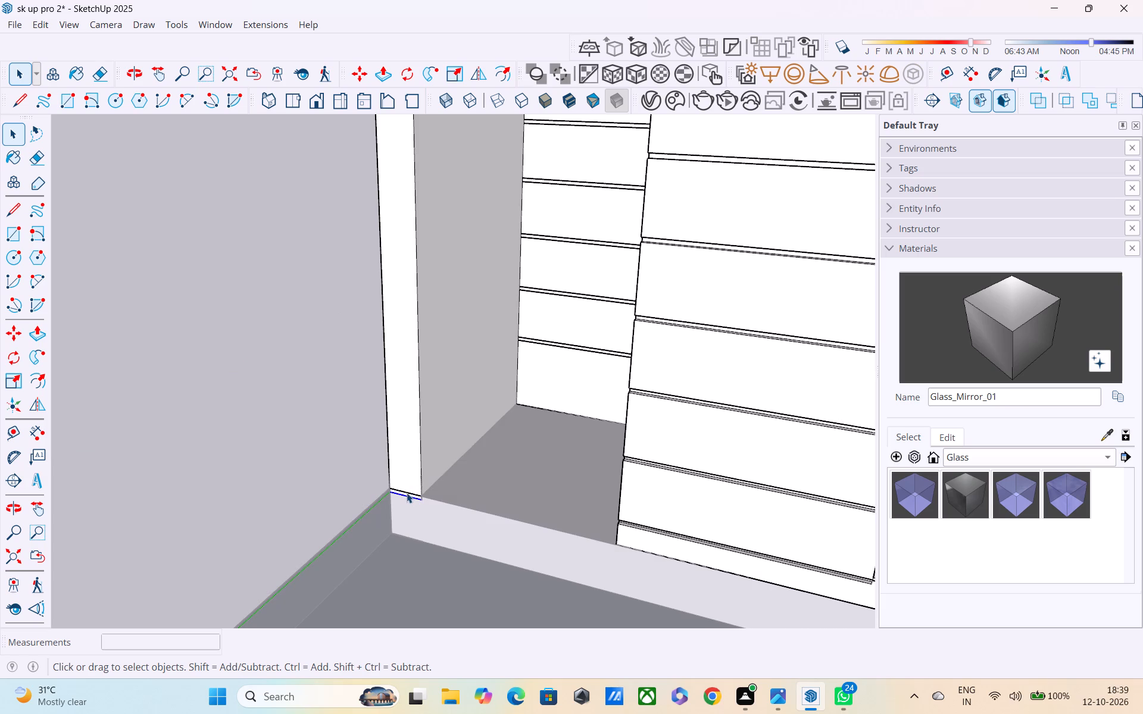
{"action": "key", "text": "Delete"}
Examine the cleaned slab edge, the grooved wall and the neighbouring framed opening from several sides.
{"action": "scroll", "coordinate": [408, 491], "scroll_direction": "up", "scroll_amount": 1}
{"action": "scroll", "coordinate": [408, 491], "scroll_direction": "down", "scroll_amount": 5}
{"action": "middle_click_drag", "start_coordinate": [414, 501], "coordinate": [420, 494]}
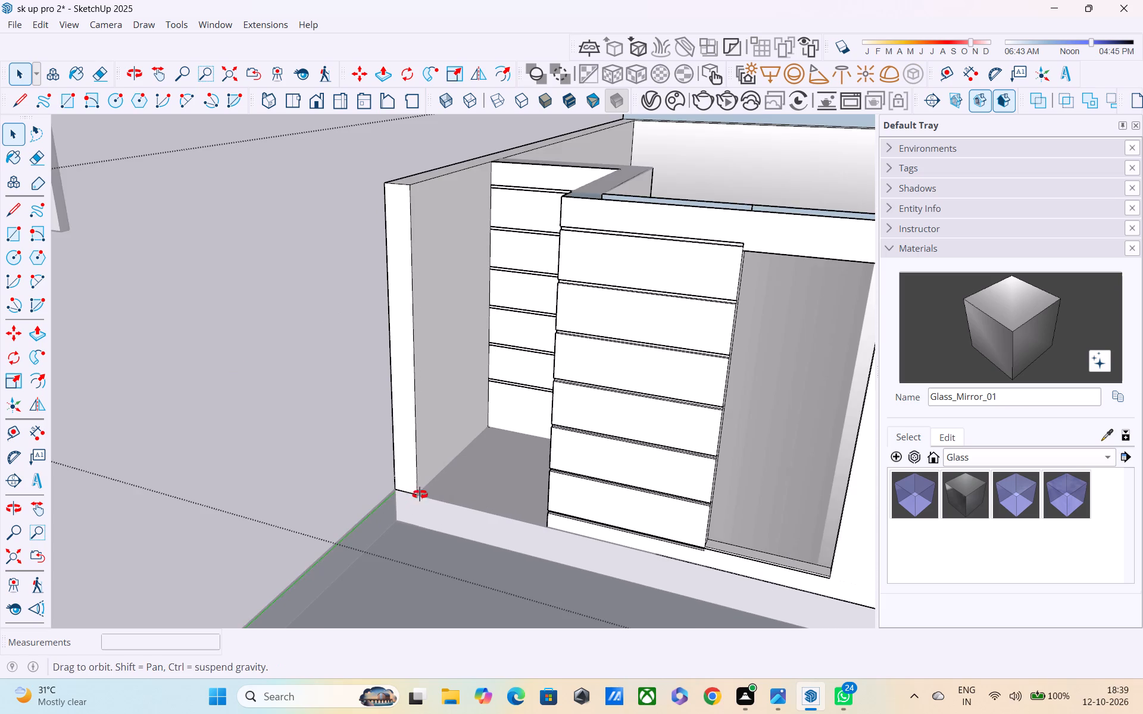
{"action": "middle_click_drag", "start_coordinate": [420, 494], "coordinate": [497, 381]}
{"action": "scroll", "coordinate": [505, 374], "scroll_direction": "up", "scroll_amount": 1}
{"action": "scroll", "coordinate": [502, 378], "scroll_direction": "down", "scroll_amount": 5}
{"action": "middle_click_drag", "start_coordinate": [488, 452], "coordinate": [521, 444]}
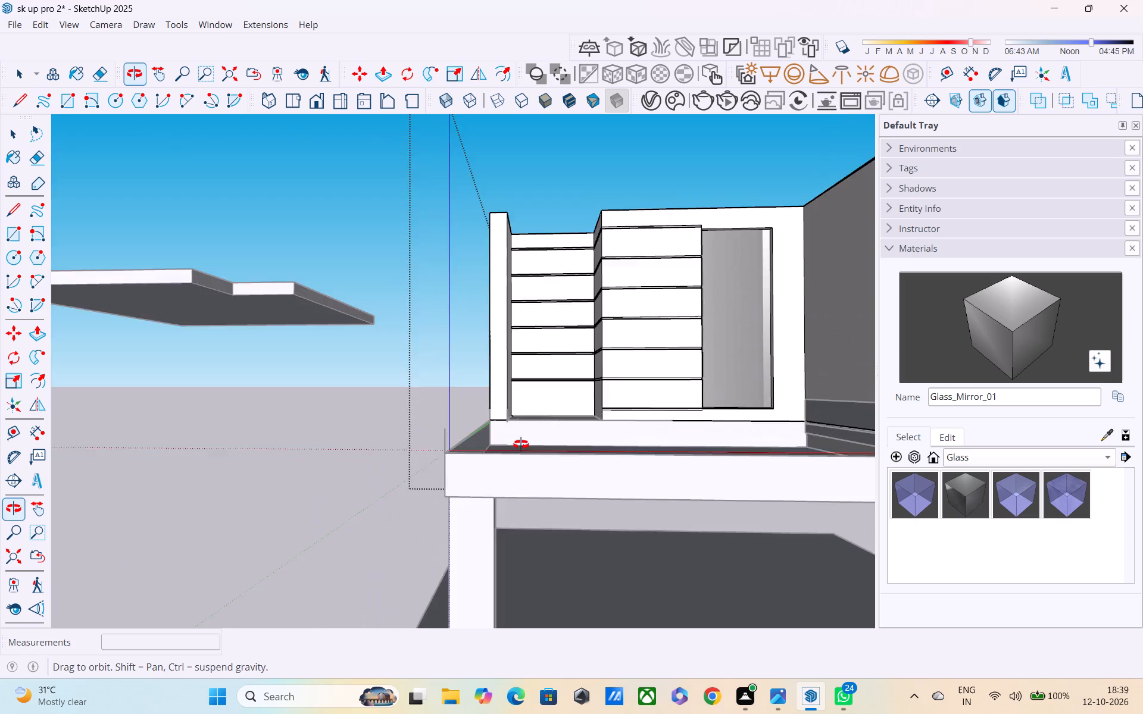
{"action": "middle_click_drag", "start_coordinate": [521, 444], "coordinate": [512, 471]}
{"action": "scroll", "coordinate": [511, 469], "scroll_direction": "down", "scroll_amount": 4}
{"action": "middle_click_drag", "start_coordinate": [552, 477], "coordinate": [674, 479]}
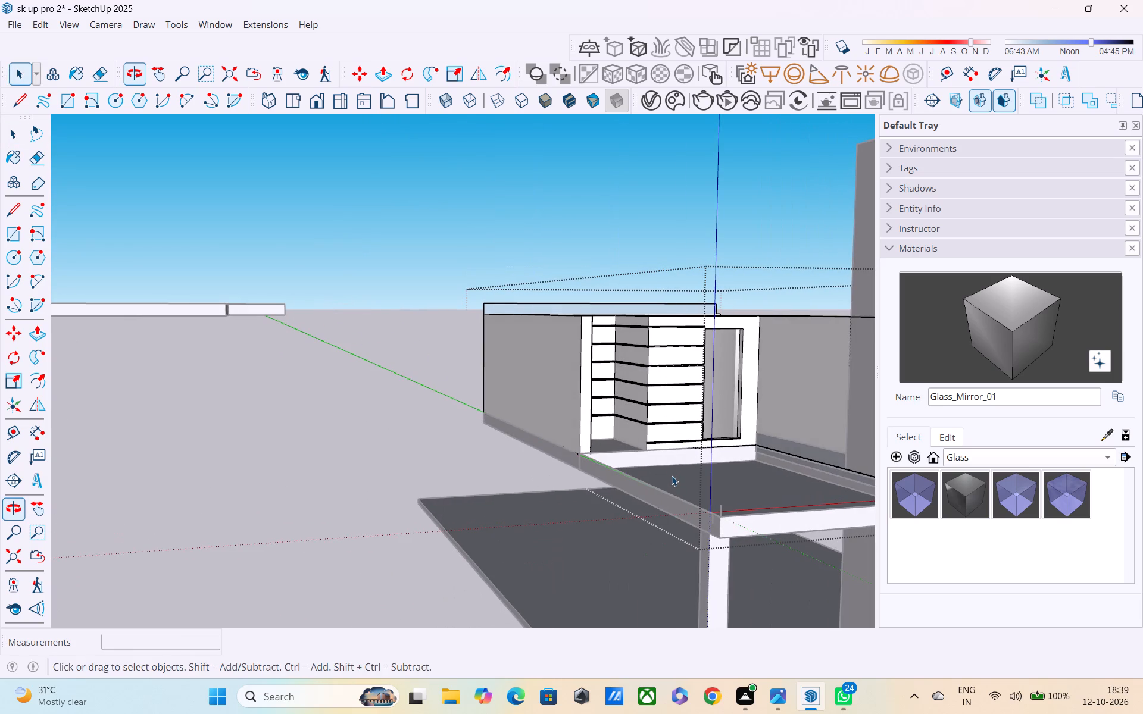
{"action": "scroll", "coordinate": [657, 473], "scroll_direction": "up", "scroll_amount": 1, "text": "shift"}
{"action": "middle_click_drag", "start_coordinate": [641, 473], "coordinate": [212, 474], "text": "shift"}
{"action": "middle_click_drag", "start_coordinate": [243, 473], "coordinate": [299, 471]}
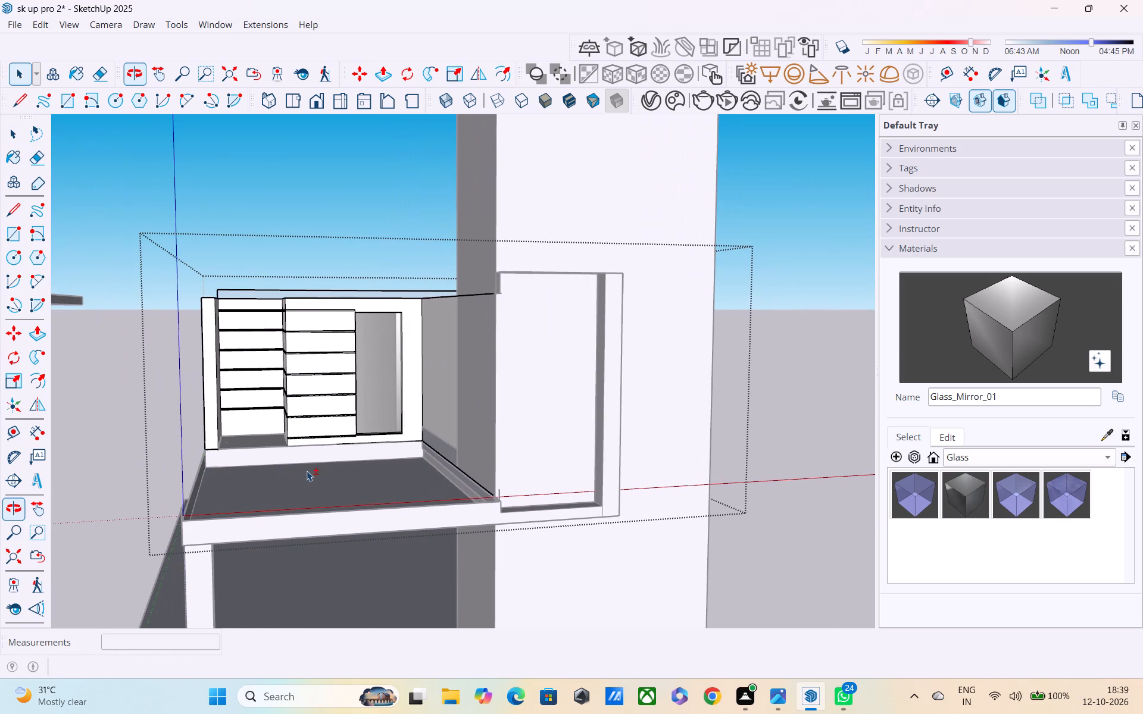
{"action": "middle_click_drag", "start_coordinate": [307, 488], "coordinate": [144, 490], "text": "shift"}
{"action": "middle_click_drag", "start_coordinate": [0, 713], "coordinate": [261, 663]}
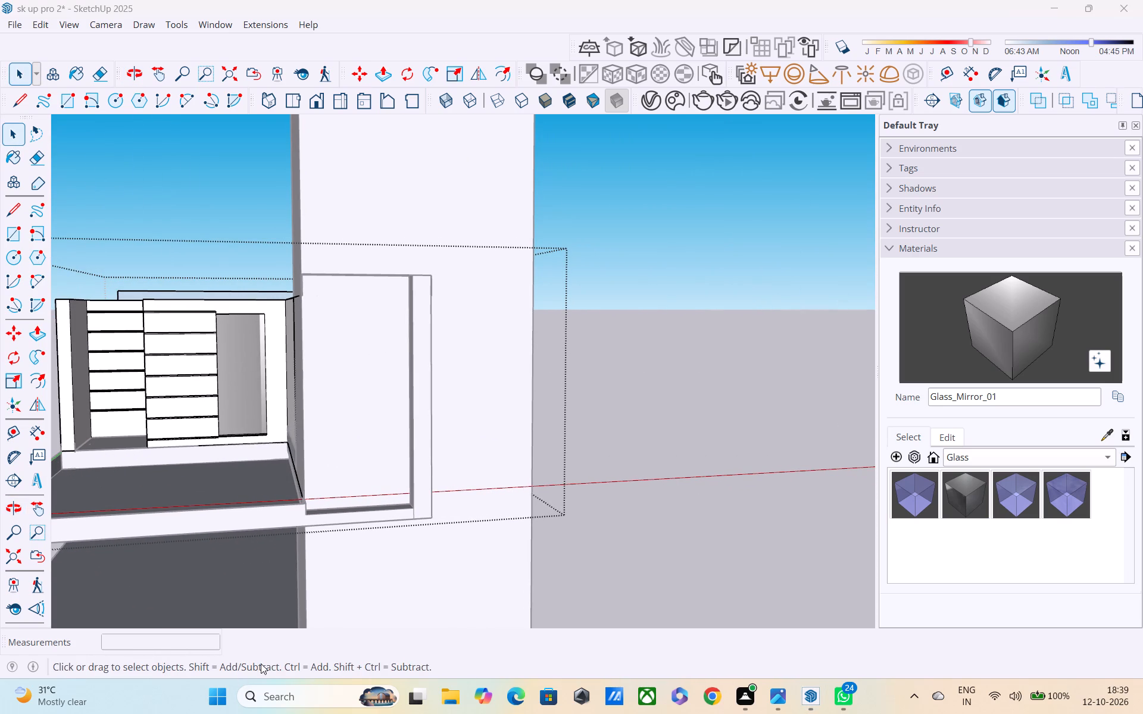
{"action": "middle_click_drag", "start_coordinate": [261, 663], "coordinate": [264, 660]}
Reverse the slab group's long, narrow back-facing strip at the base of the tall side wall.
{"action": "middle_click_drag", "start_coordinate": [314, 516], "coordinate": [365, 507]}
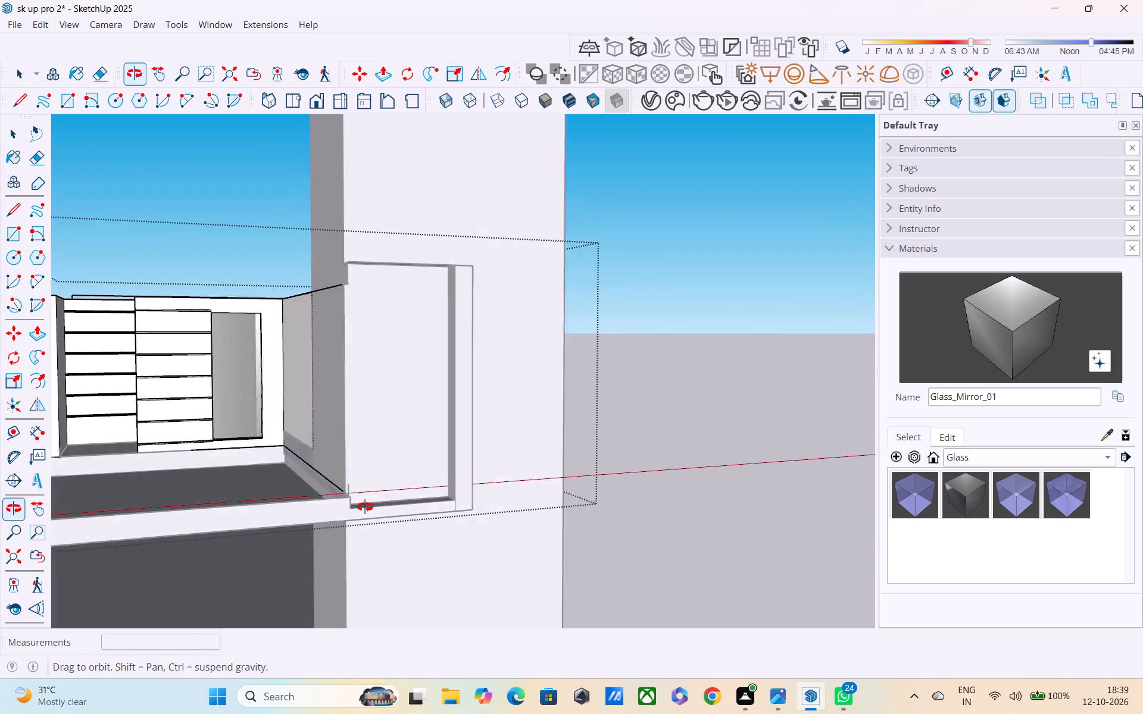
{"action": "middle_click_drag", "start_coordinate": [365, 507], "coordinate": [611, 509]}
{"action": "scroll", "coordinate": [542, 502], "scroll_direction": "up", "scroll_amount": 7}
{"action": "double_click", "coordinate": [502, 488]}
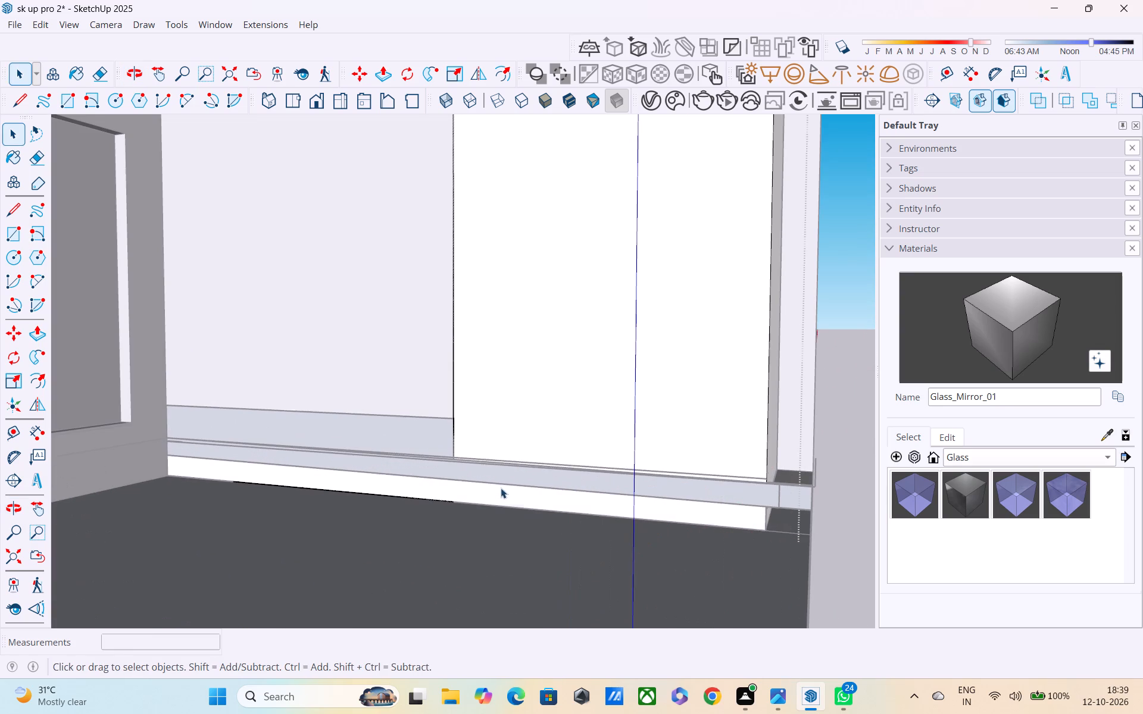
{"action": "left_click", "coordinate": [493, 482]}
{"action": "double_click", "coordinate": [488, 477]}
{"action": "left_click", "coordinate": [485, 474]}
{"action": "left_click", "coordinate": [484, 473]}
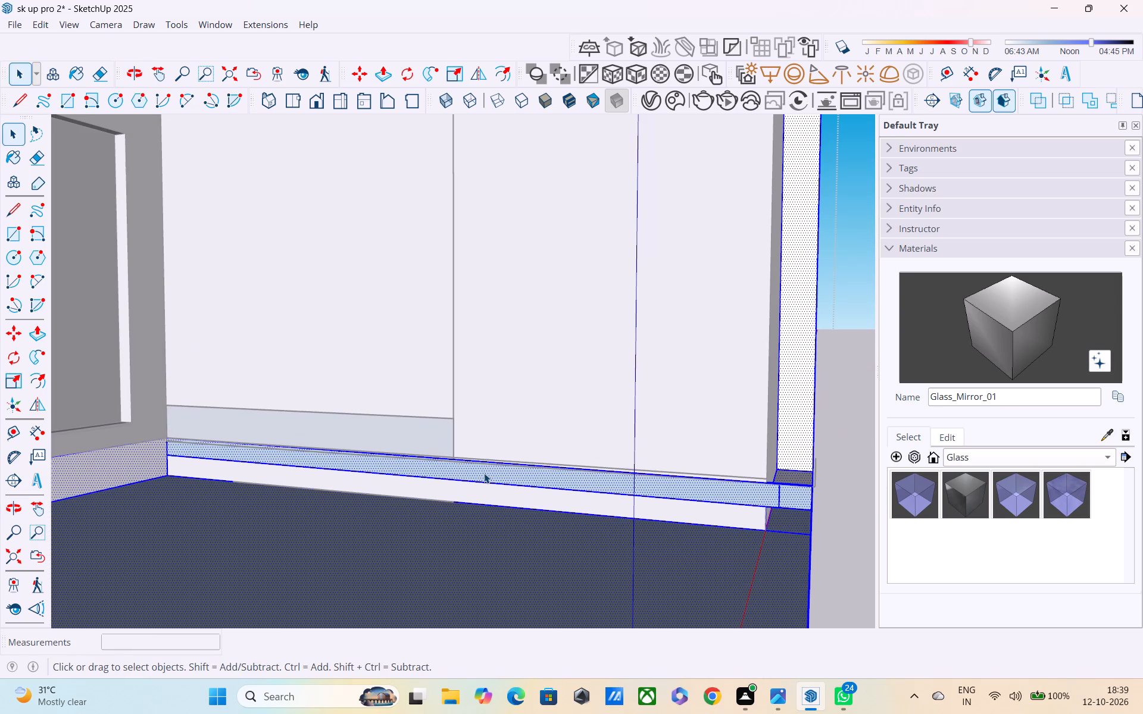
{"action": "left_click", "coordinate": [372, 372]}
{"action": "left_click", "coordinate": [390, 465]}
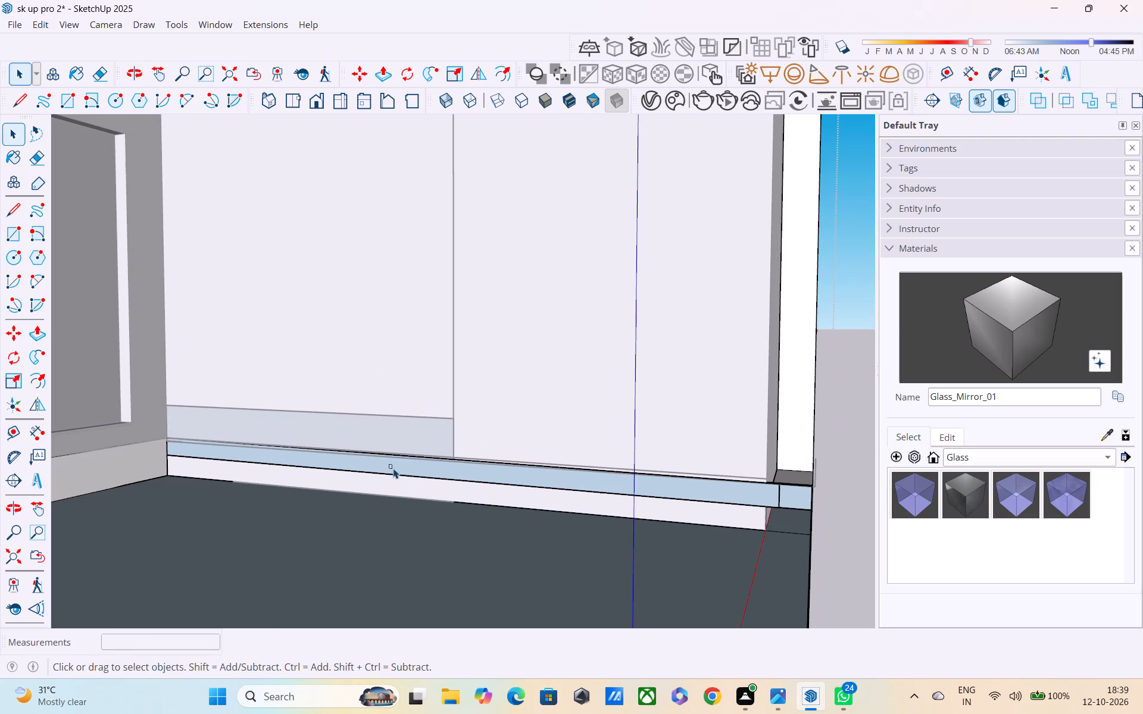
{"action": "right_click", "coordinate": [398, 468]}
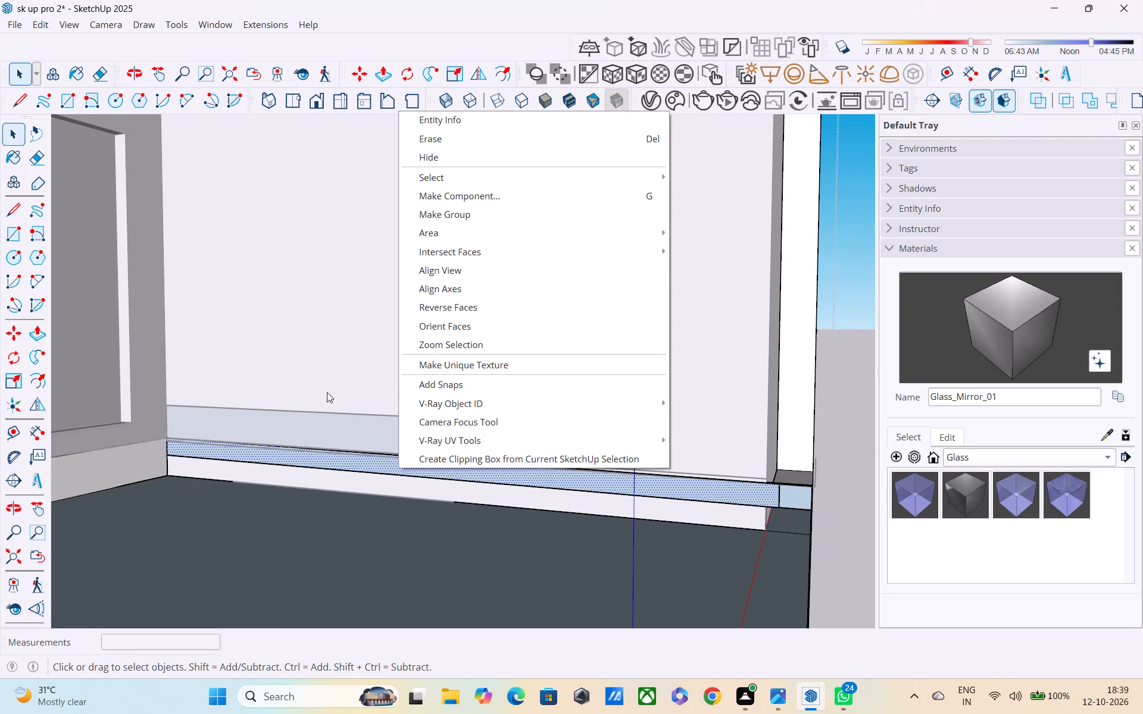
{"action": "left_click", "coordinate": [458, 311]}
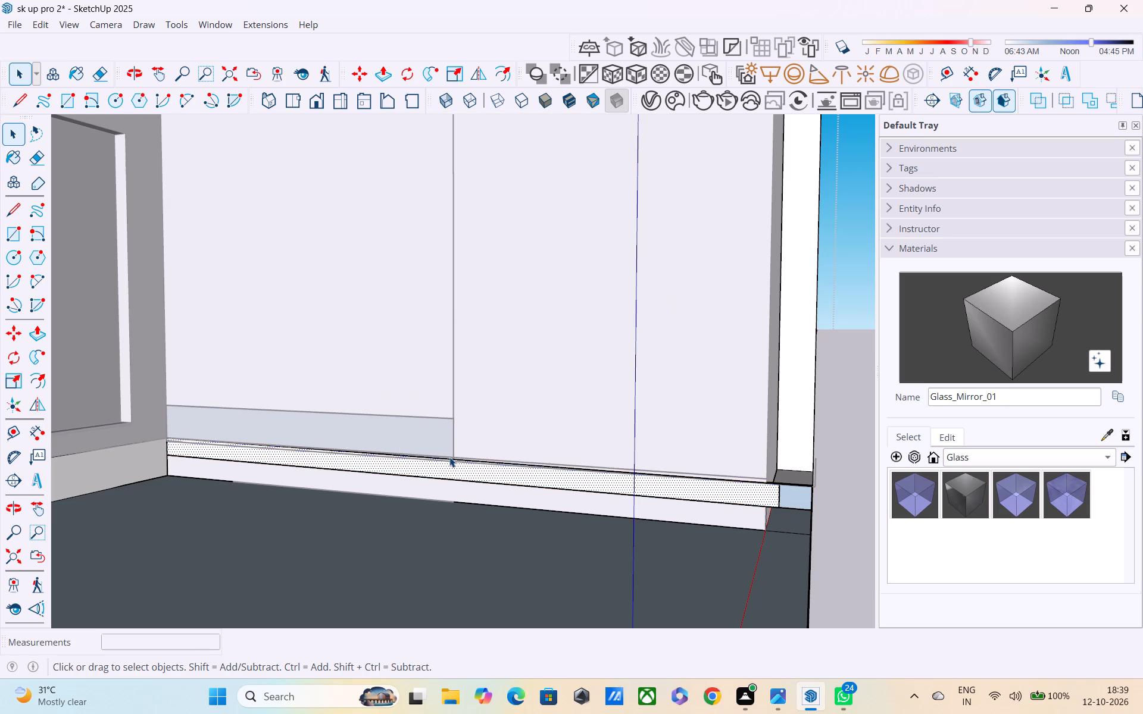
{"action": "middle_click_drag", "start_coordinate": [674, 501], "coordinate": [645, 484]}
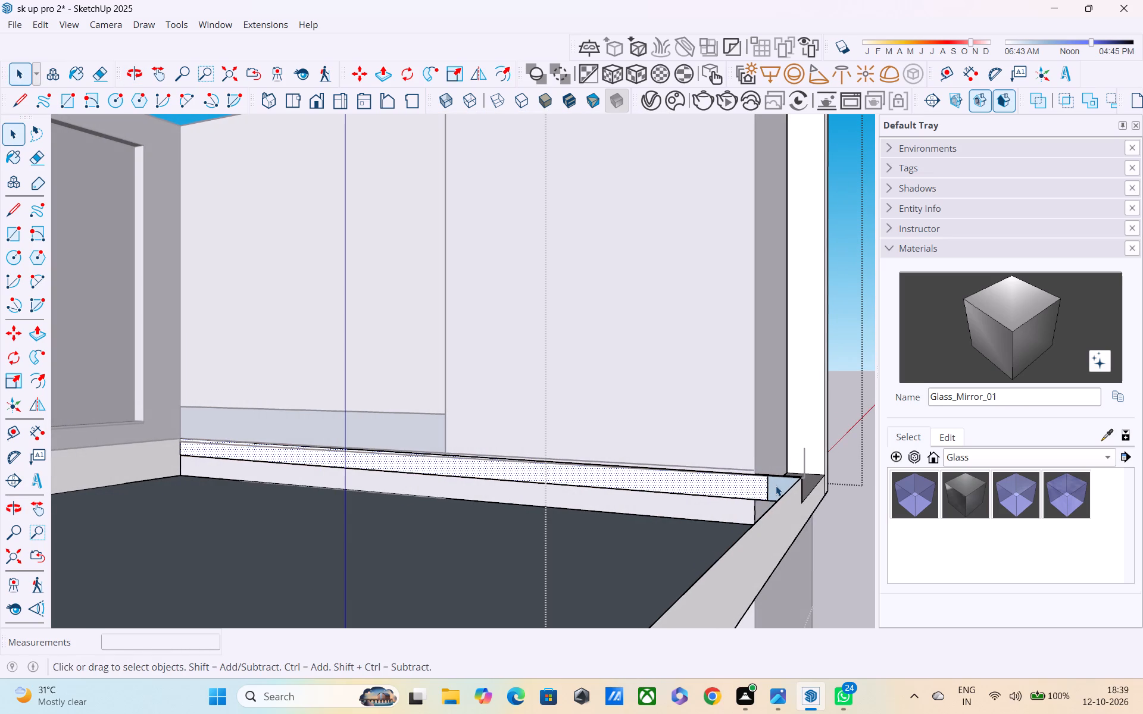
Reverse the small back-facing face at the outer end of the slab's long, narrow strip beside the opening.
{"action": "left_click", "coordinate": [776, 486]}
{"action": "right_click", "coordinate": [776, 485]}
{"action": "left_click", "coordinate": [783, 327]}
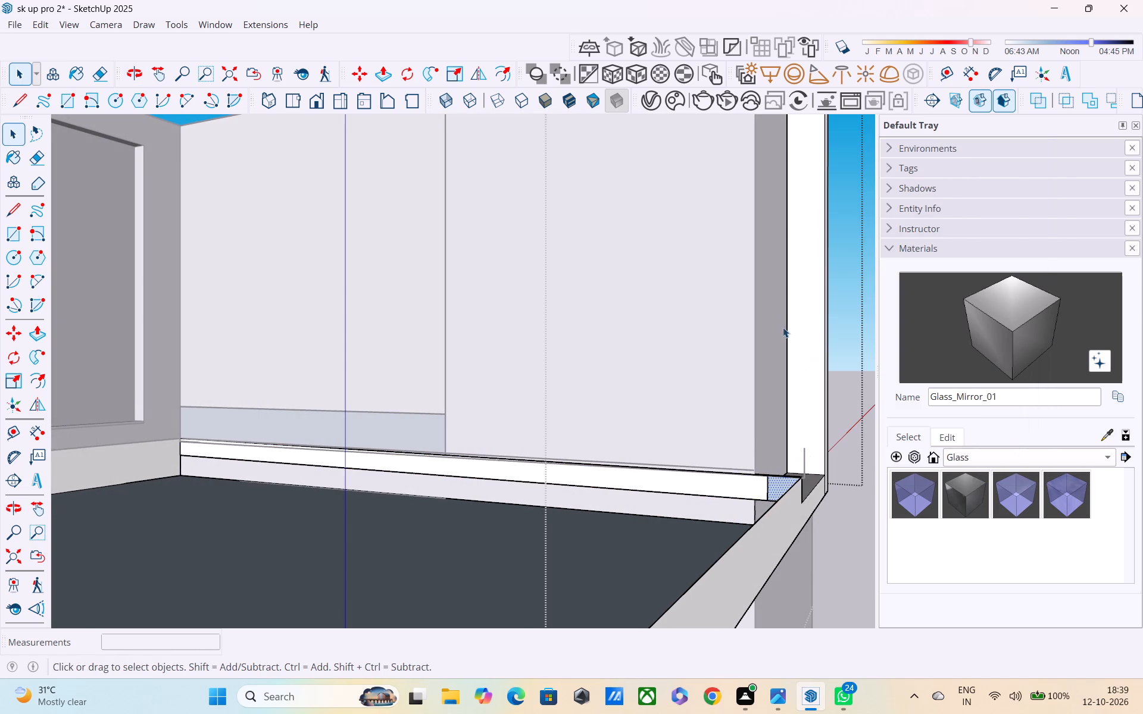
Erase the short vertical and long horizontal edges dividing the slab's side strip at the base of the tall wall.
{"action": "scroll", "coordinate": [697, 500], "scroll_direction": "up", "scroll_amount": 2}
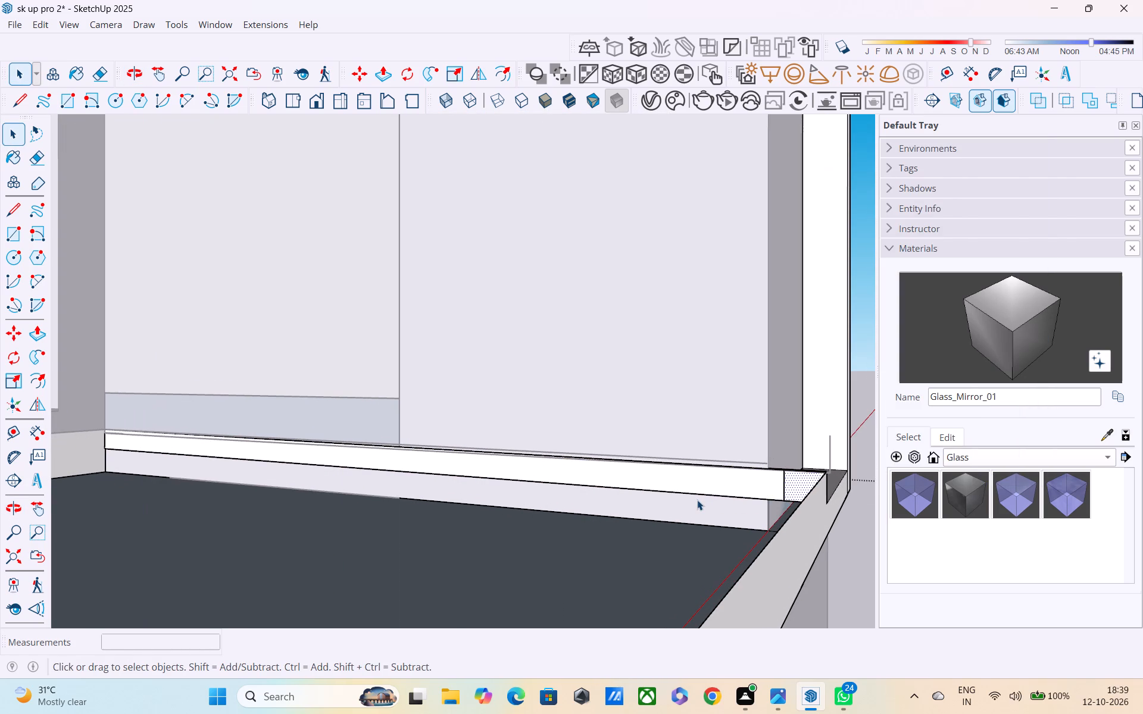
{"action": "key", "text": "e"}
{"action": "left_click", "coordinate": [786, 480]}
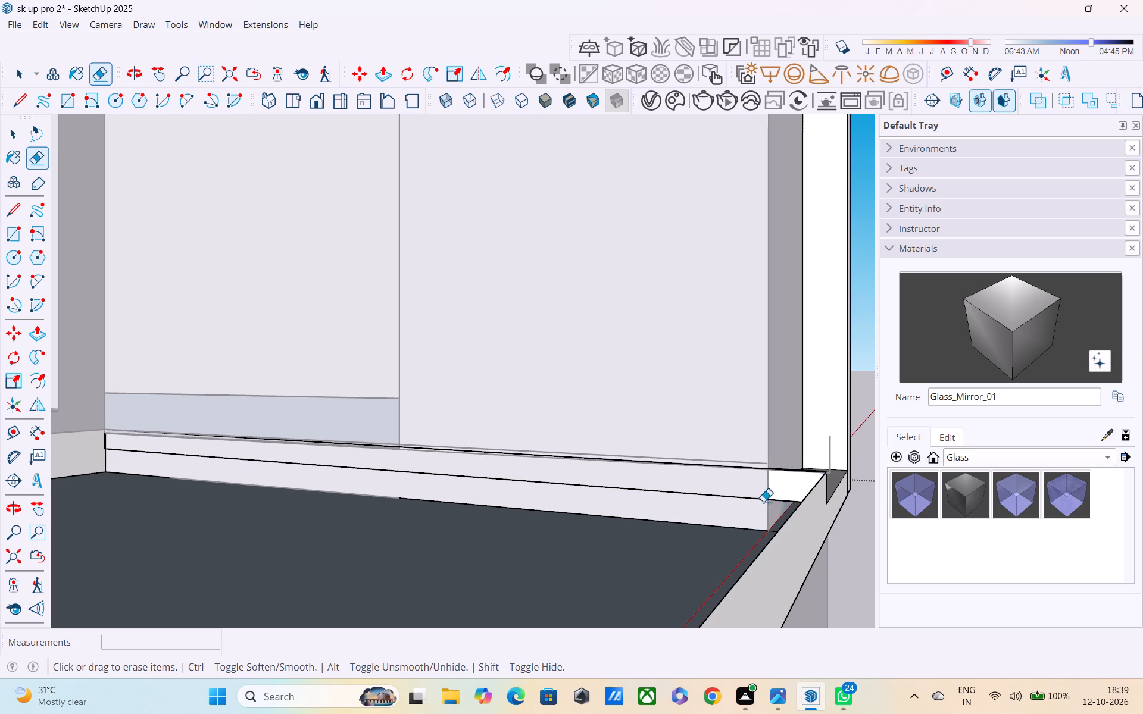
{"action": "scroll", "coordinate": [737, 514], "scroll_direction": "down", "scroll_amount": 3}
{"action": "middle_click_drag", "start_coordinate": [742, 508], "coordinate": [499, 574]}
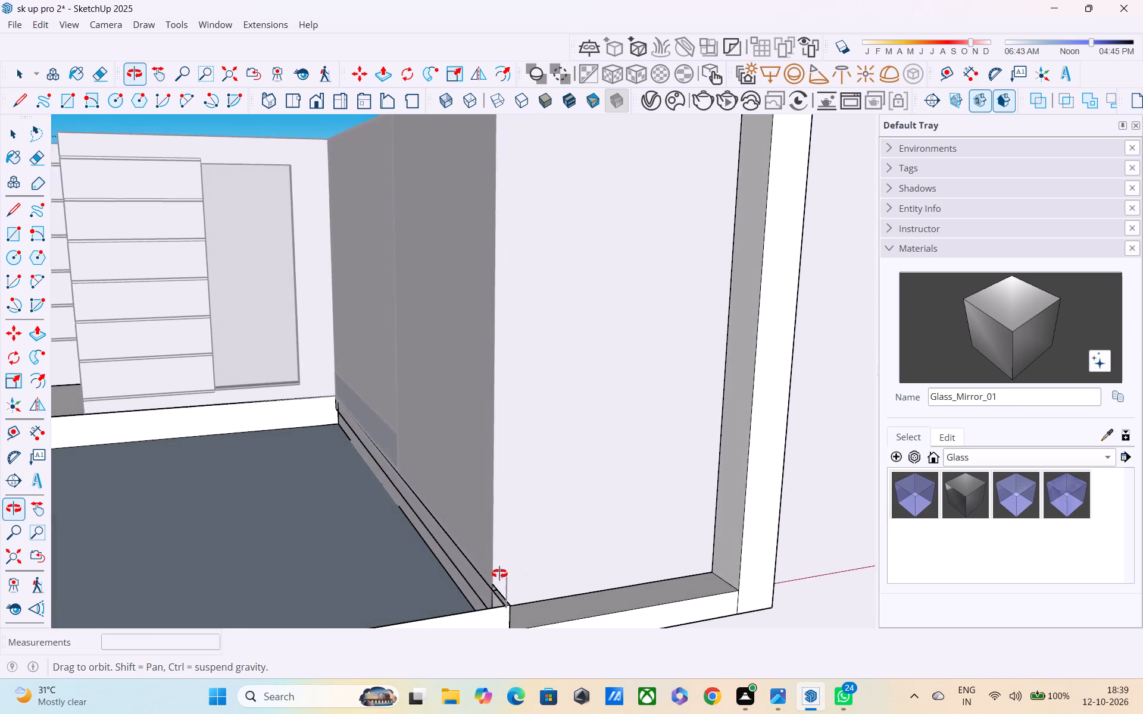
{"action": "middle_click_drag", "start_coordinate": [499, 574], "coordinate": [561, 505]}
{"action": "left_click", "coordinate": [554, 496]}
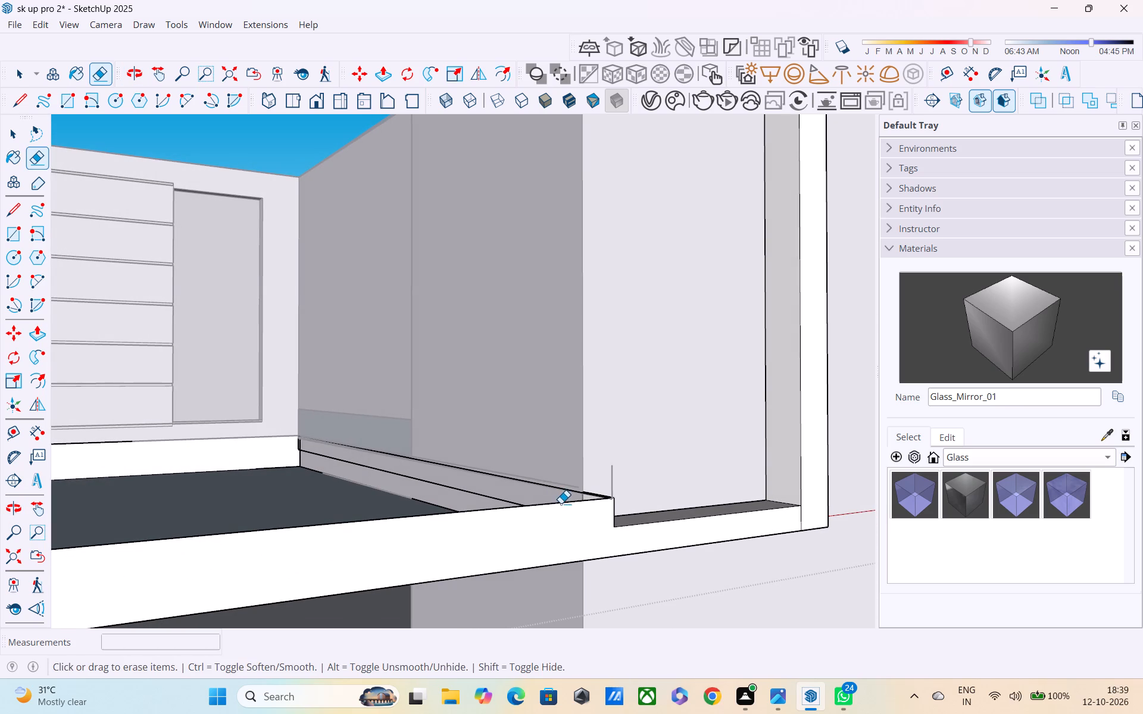
{"action": "middle_click_drag", "start_coordinate": [566, 513], "coordinate": [639, 547]}
{"action": "left_click", "coordinate": [584, 521]}
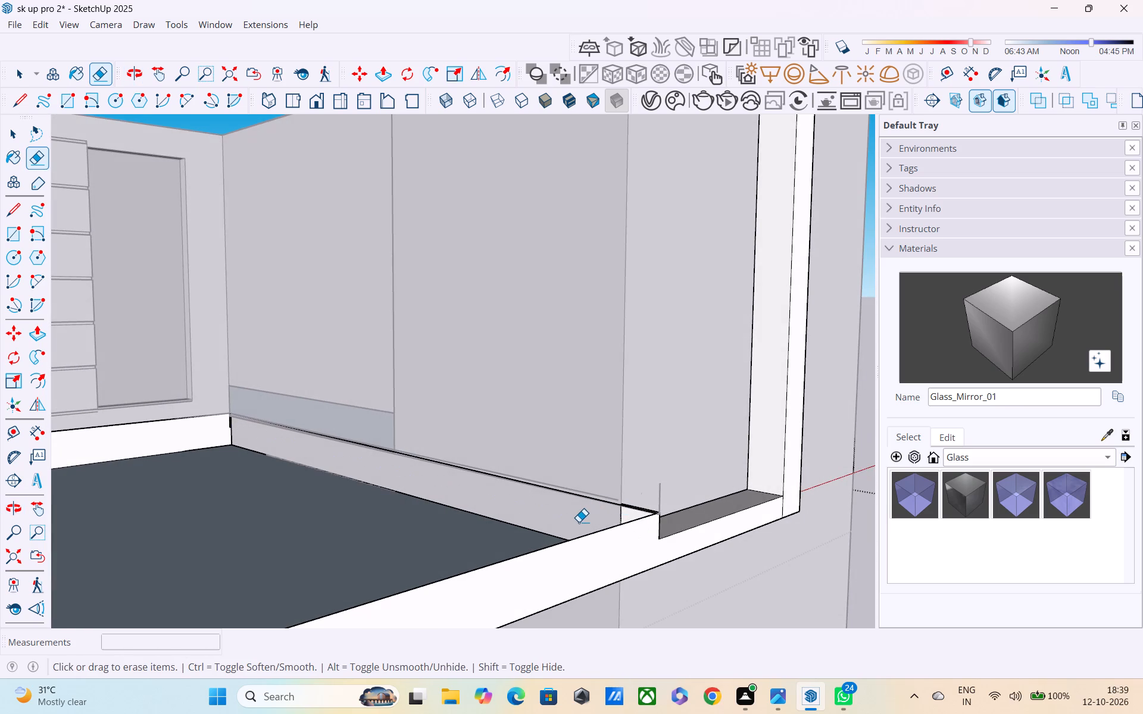
Exit the slab group and erase the stray vertical edge standing at the slab corner beside the framed opening.
{"action": "scroll", "coordinate": [574, 521], "scroll_direction": "down", "scroll_amount": 3}
{"action": "middle_click_drag", "start_coordinate": [574, 521], "coordinate": [367, 544]}
{"action": "scroll", "coordinate": [396, 553], "scroll_direction": "up", "scroll_amount": 4}
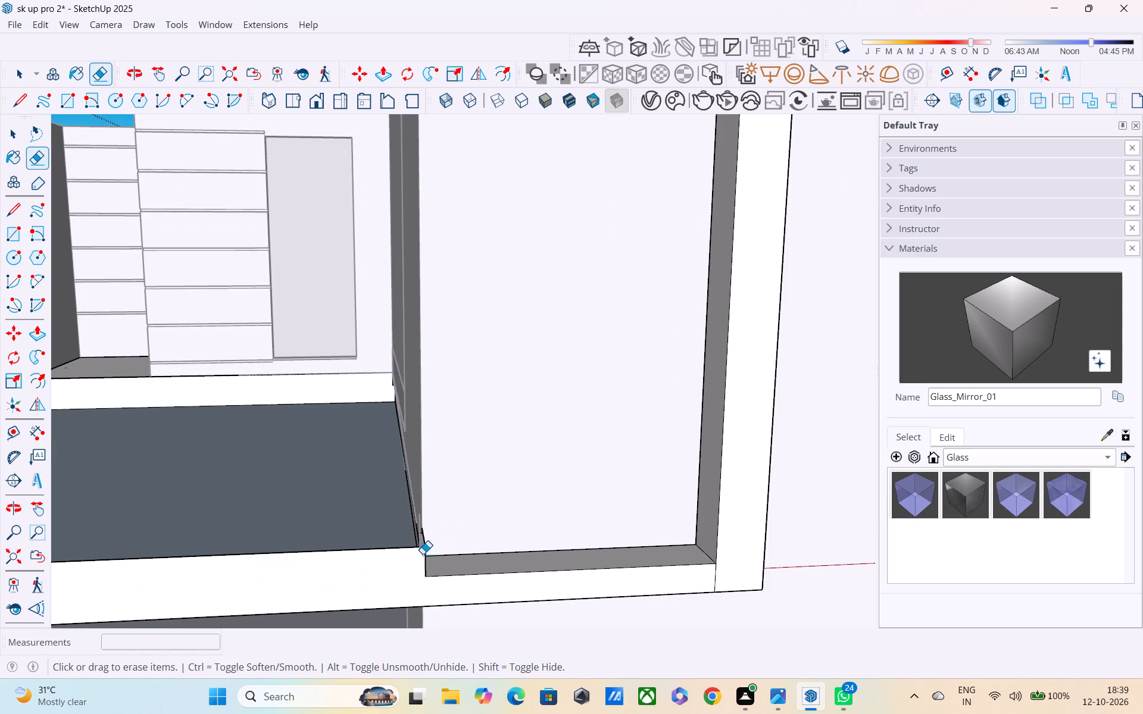
{"action": "middle_click_drag", "start_coordinate": [415, 551], "coordinate": [215, 496]}
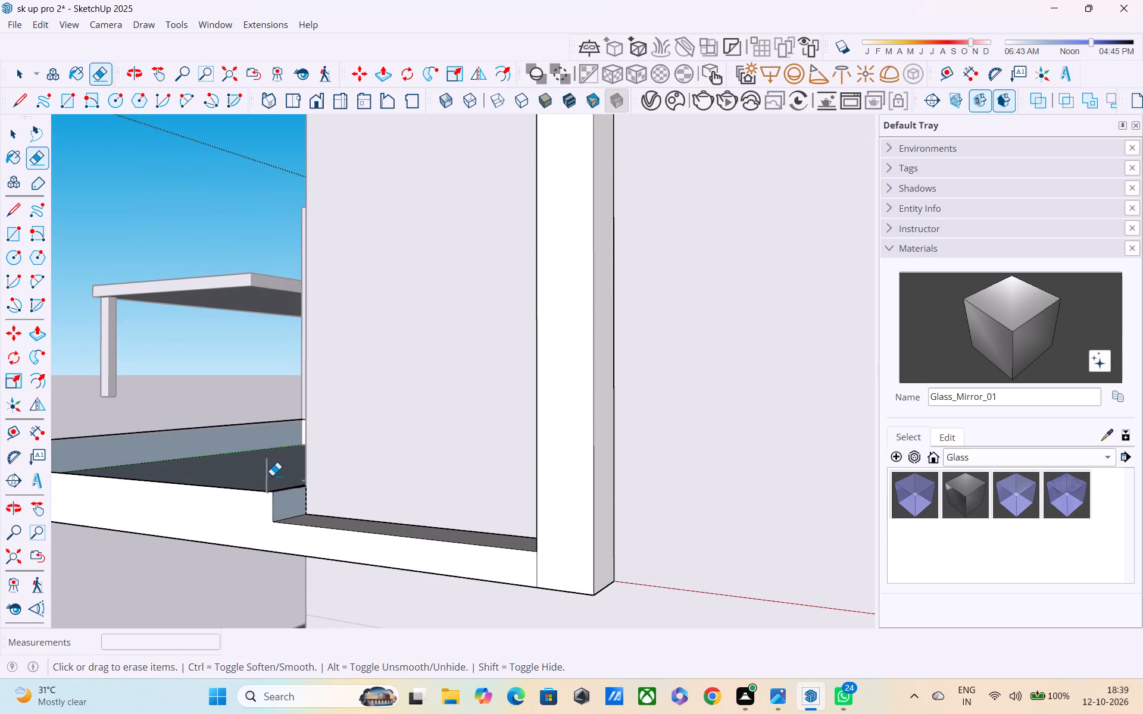
{"action": "left_click", "coordinate": [268, 469]}
{"action": "left_click", "coordinate": [267, 464]}
{"action": "key", "text": "space"}
{"action": "left_click", "coordinate": [388, 494]}
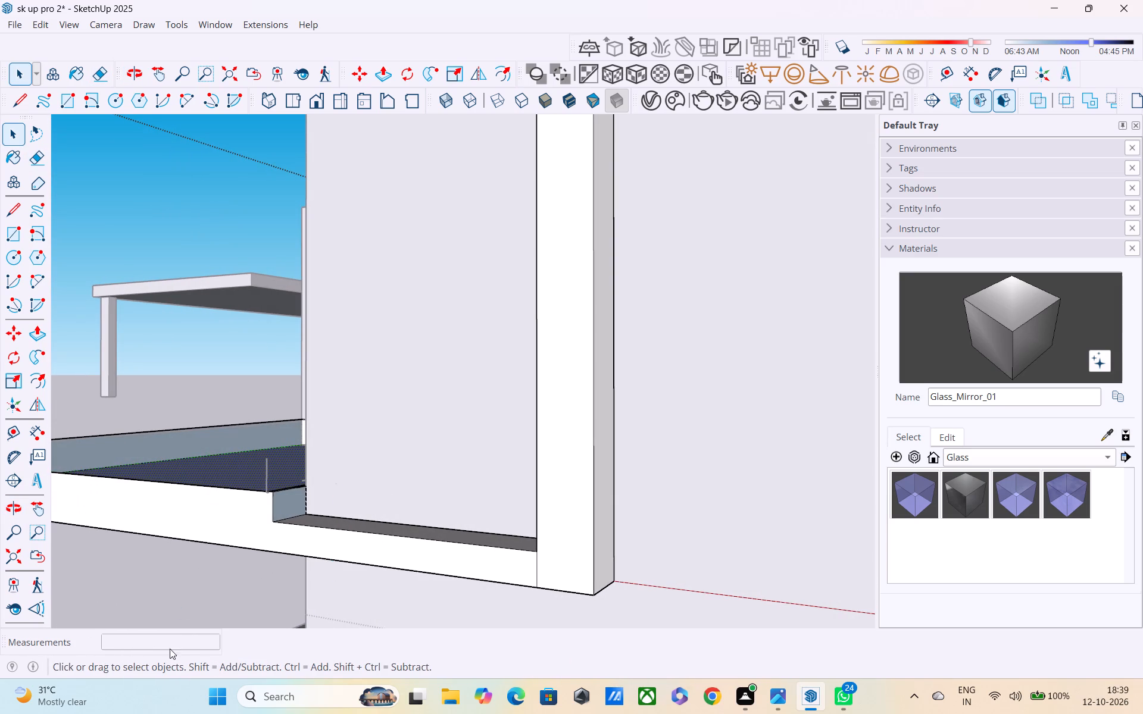
{"action": "left_click", "coordinate": [162, 598]}
{"action": "key", "text": "e"}
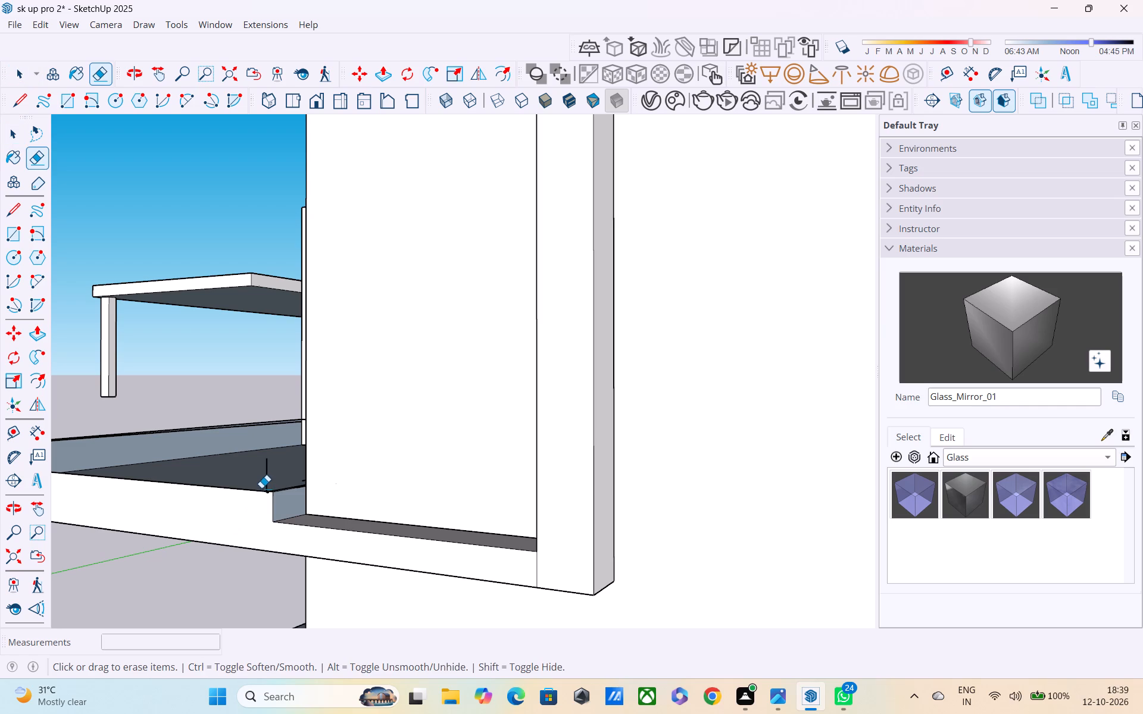
{"action": "left_click", "coordinate": [267, 469]}
Examine the slab's corner and the strip along the foot of the tall wall from several sides.
{"action": "middle_click_drag", "start_coordinate": [283, 499], "coordinate": [349, 559]}
{"action": "scroll", "coordinate": [344, 556], "scroll_direction": "up", "scroll_amount": 1}
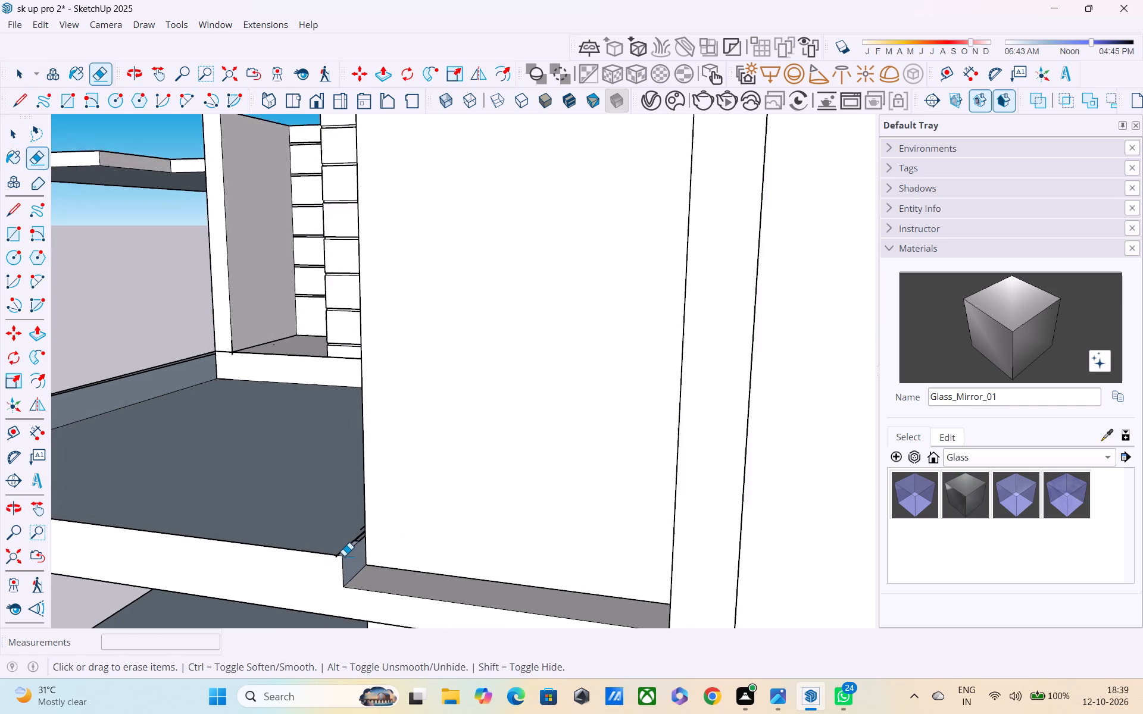
{"action": "scroll", "coordinate": [344, 556], "scroll_direction": "up", "scroll_amount": 3}
{"action": "middle_click_drag", "start_coordinate": [343, 560], "coordinate": [479, 609]}
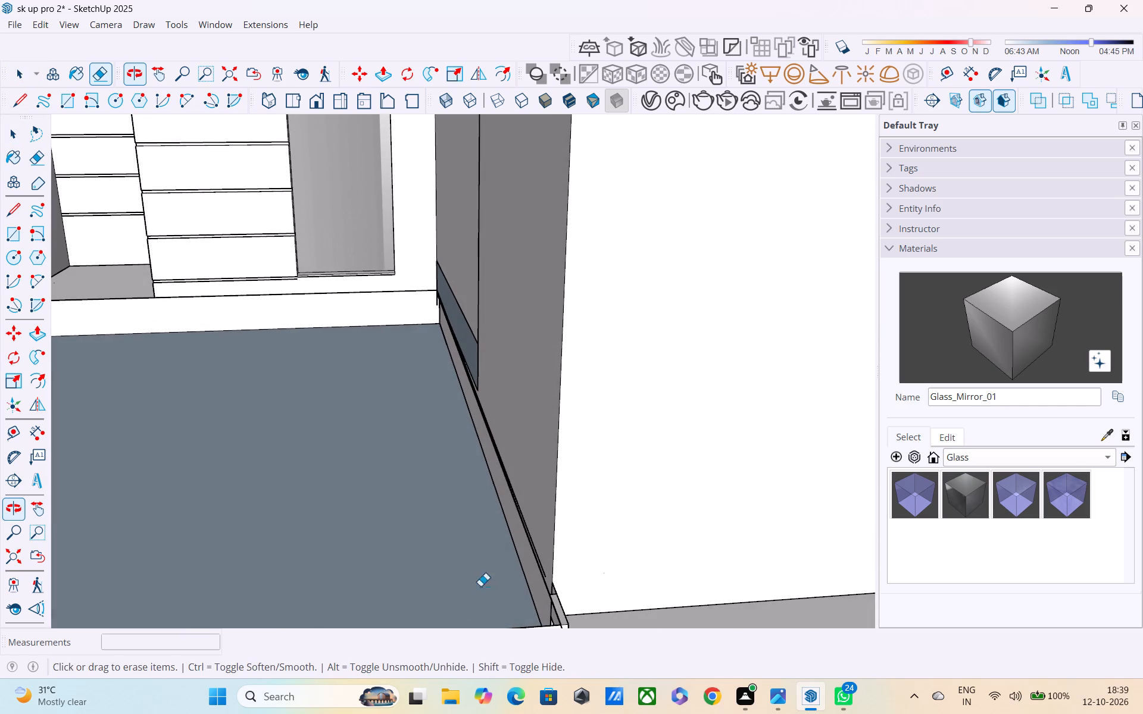
{"action": "scroll", "coordinate": [506, 552], "scroll_direction": "up", "scroll_amount": 3}
{"action": "middle_click_drag", "start_coordinate": [542, 566], "coordinate": [486, 562]}
{"action": "scroll", "coordinate": [464, 578], "scroll_direction": "up", "scroll_amount": 2}
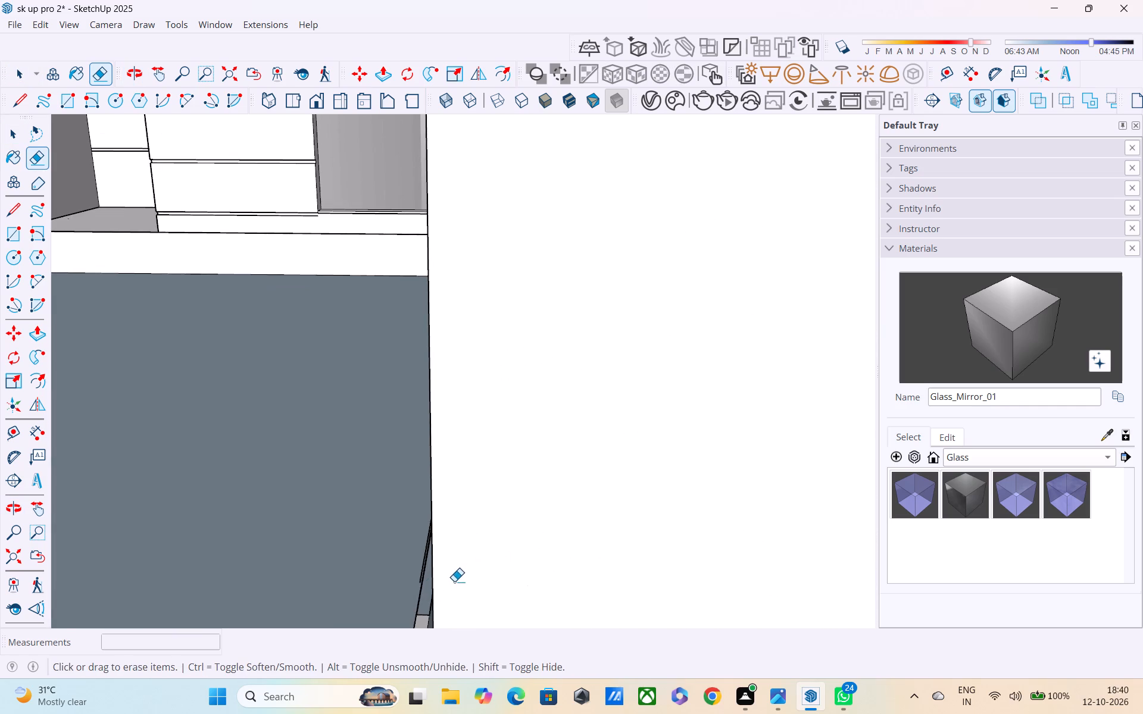
{"action": "middle_click_drag", "start_coordinate": [421, 588], "coordinate": [642, 524]}
{"action": "scroll", "coordinate": [640, 525], "scroll_direction": "down", "scroll_amount": 2}
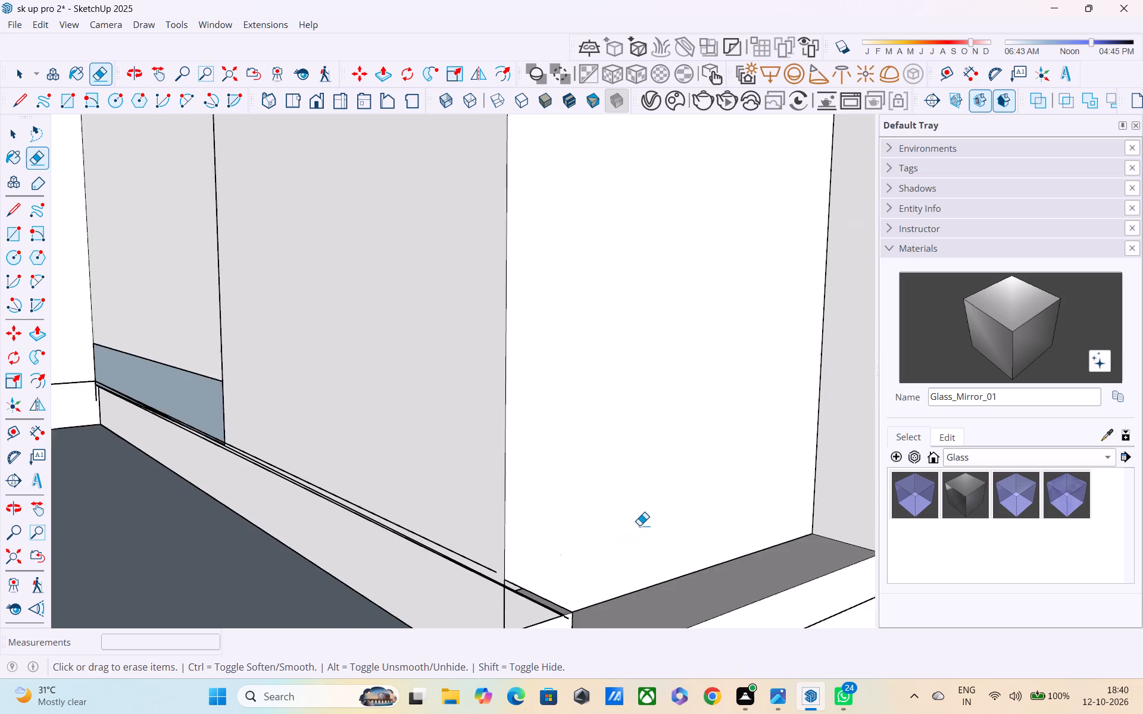
{"action": "scroll", "coordinate": [639, 525], "scroll_direction": "down", "scroll_amount": 2}
{"action": "middle_click_drag", "start_coordinate": [599, 551], "coordinate": [427, 554]}
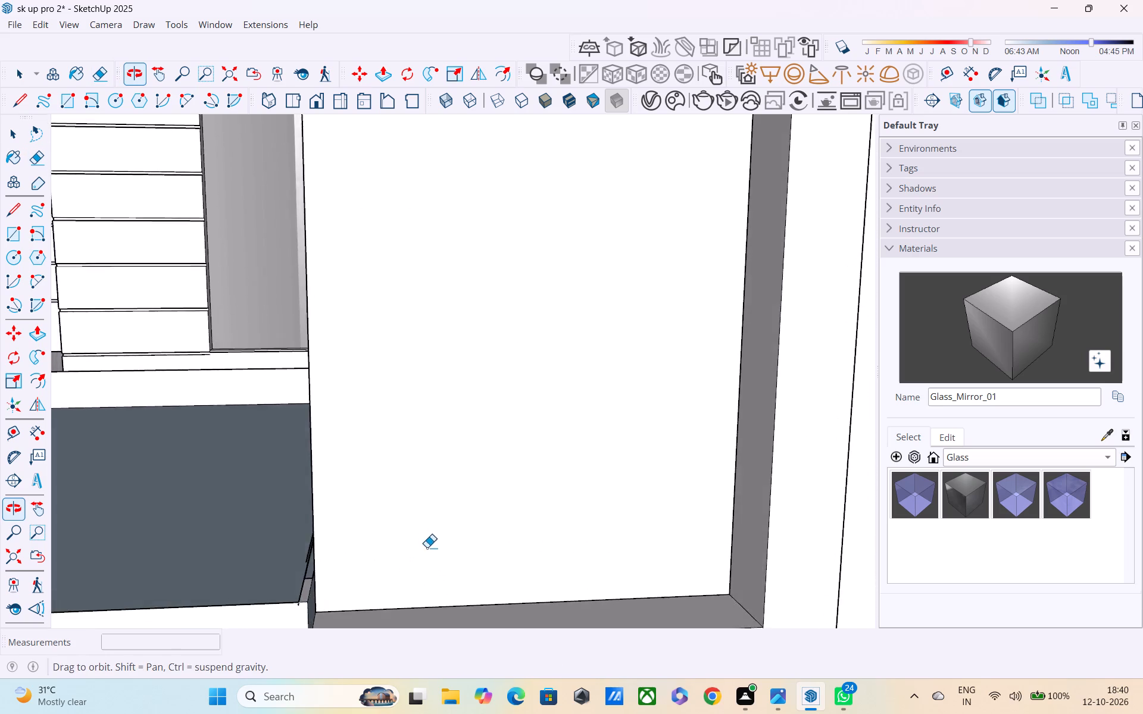
{"action": "scroll", "coordinate": [426, 546], "scroll_direction": "up", "scroll_amount": 1}
{"action": "scroll", "coordinate": [426, 545], "scroll_direction": "down", "scroll_amount": 5}
{"action": "middle_click_drag", "start_coordinate": [339, 574], "coordinate": [417, 643]}
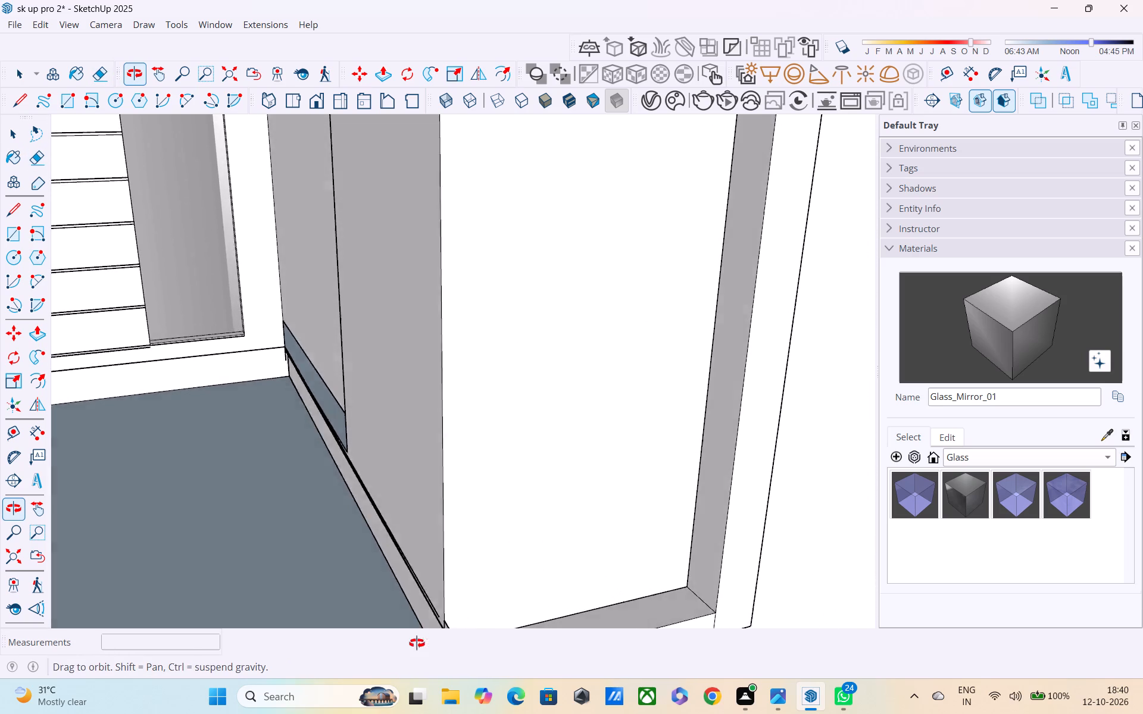
{"action": "middle_click_drag", "start_coordinate": [417, 643], "coordinate": [395, 588]}
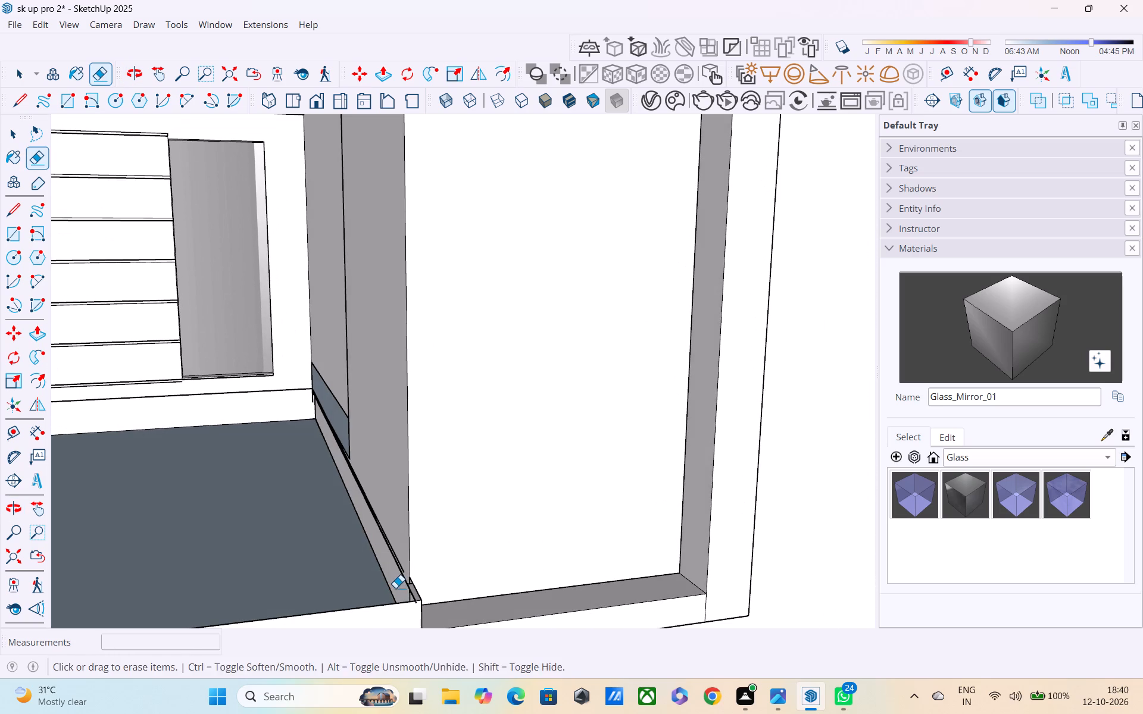
Draw a rectangle about 13' 3" by 14' 7" over the terrace slab, starting from its corner at the framed opening.
{"action": "key", "text": "space"}
{"action": "key", "text": "r"}
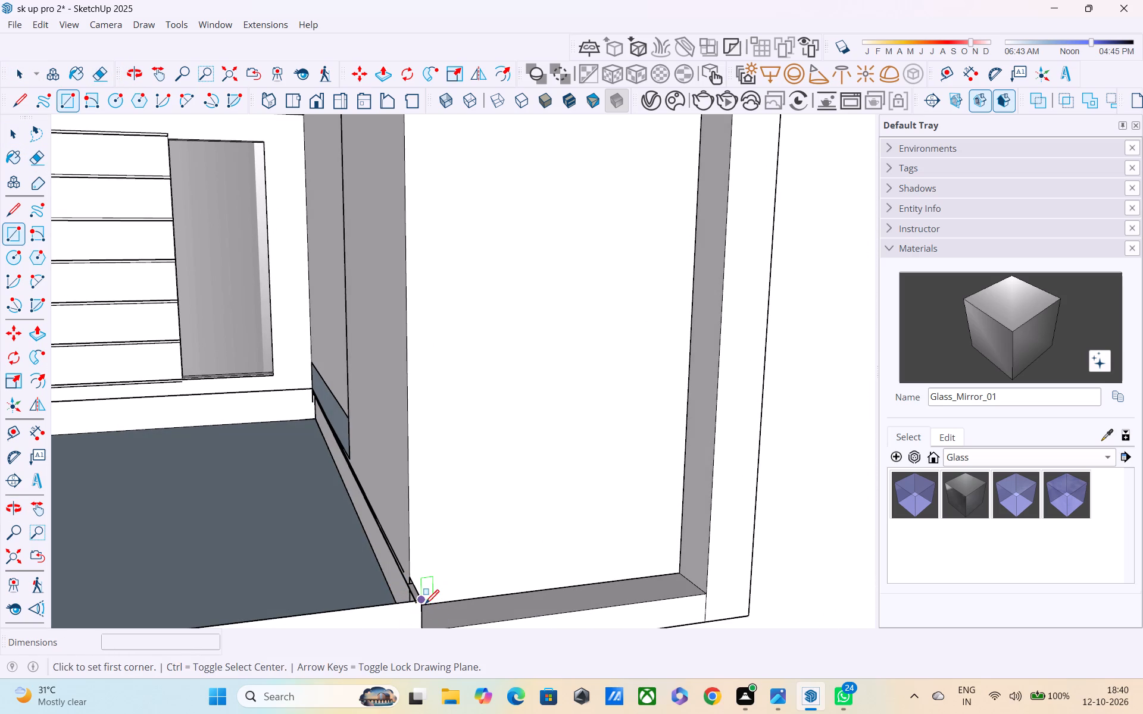
{"action": "left_click", "coordinate": [424, 605]}
{"action": "scroll", "coordinate": [279, 588], "scroll_direction": "down", "scroll_amount": 3}
{"action": "scroll", "coordinate": [210, 575], "scroll_direction": "down", "scroll_amount": 7}
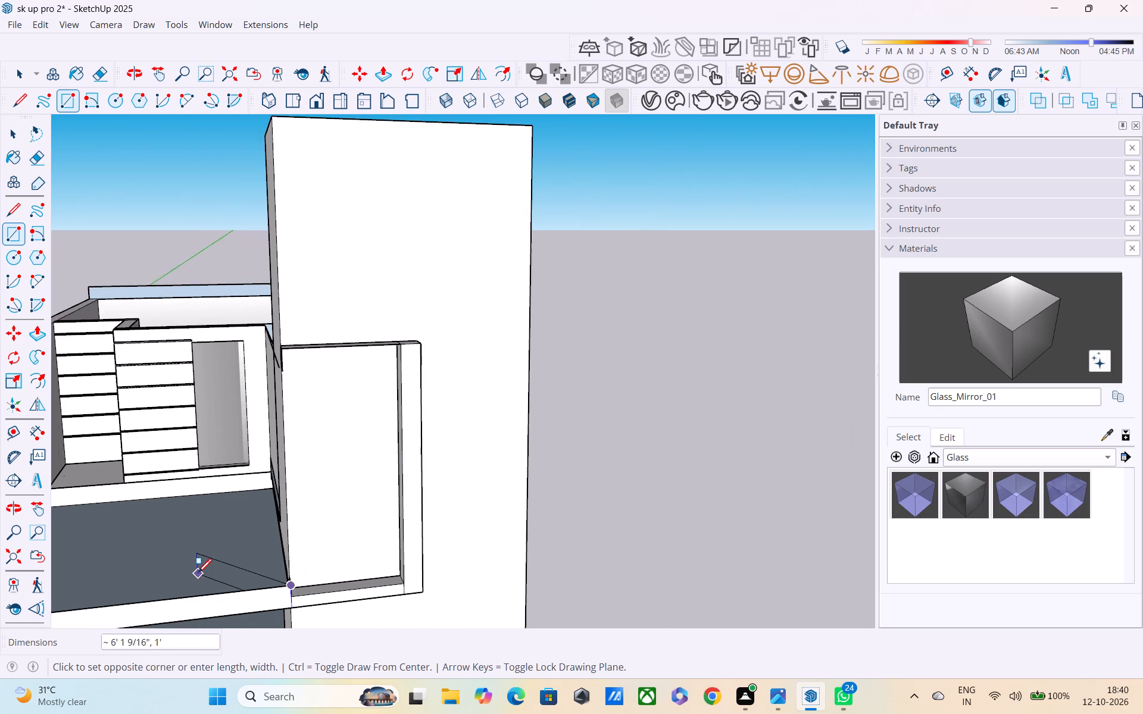
{"action": "middle_click_drag", "start_coordinate": [198, 574], "coordinate": [507, 505]}
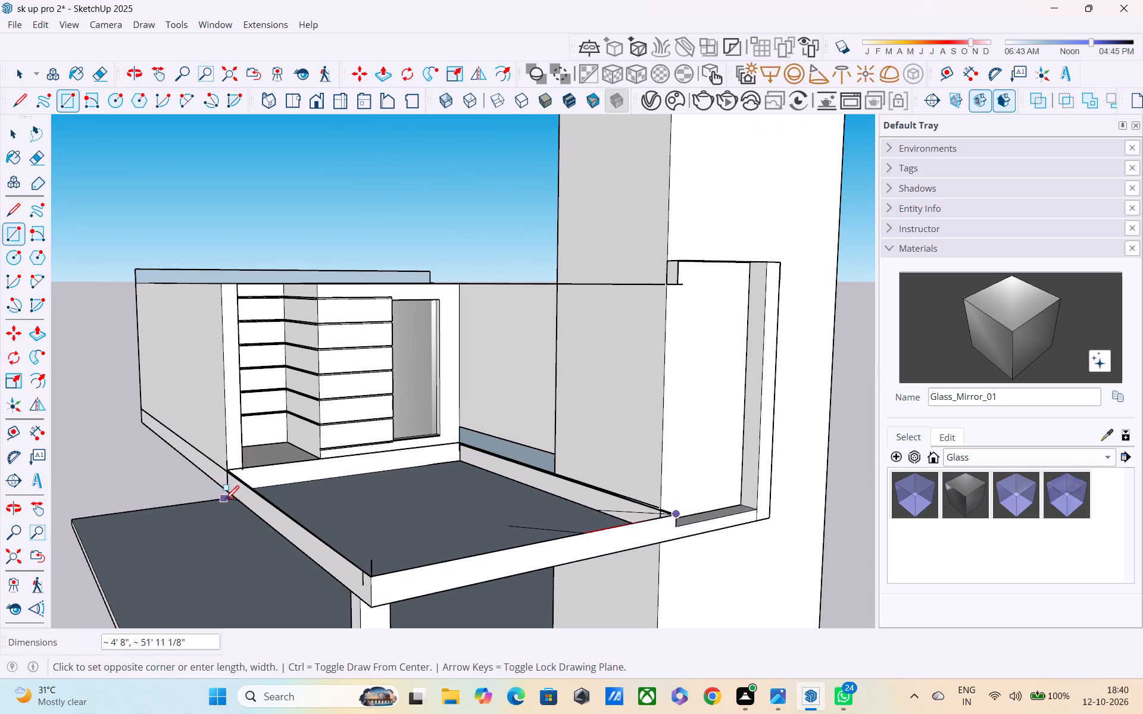
{"action": "middle_click_drag", "start_coordinate": [227, 504], "coordinate": [512, 522]}
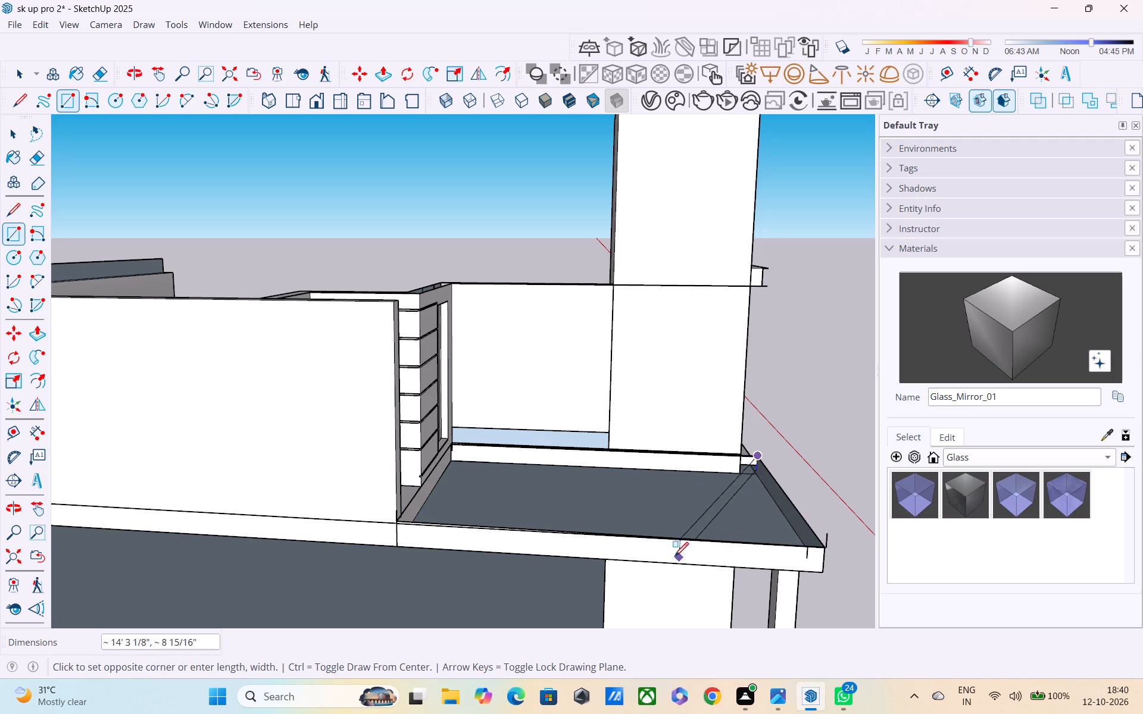
{"action": "left_click", "coordinate": [439, 535]}
Draw a rectangle about 1' 10 3/4" by 13' 2" over the remaining slab strip in front of the grooved wall.
{"action": "middle_click_drag", "start_coordinate": [420, 536], "coordinate": [135, 565]}
{"action": "scroll", "coordinate": [167, 569], "scroll_direction": "down", "scroll_amount": 2}
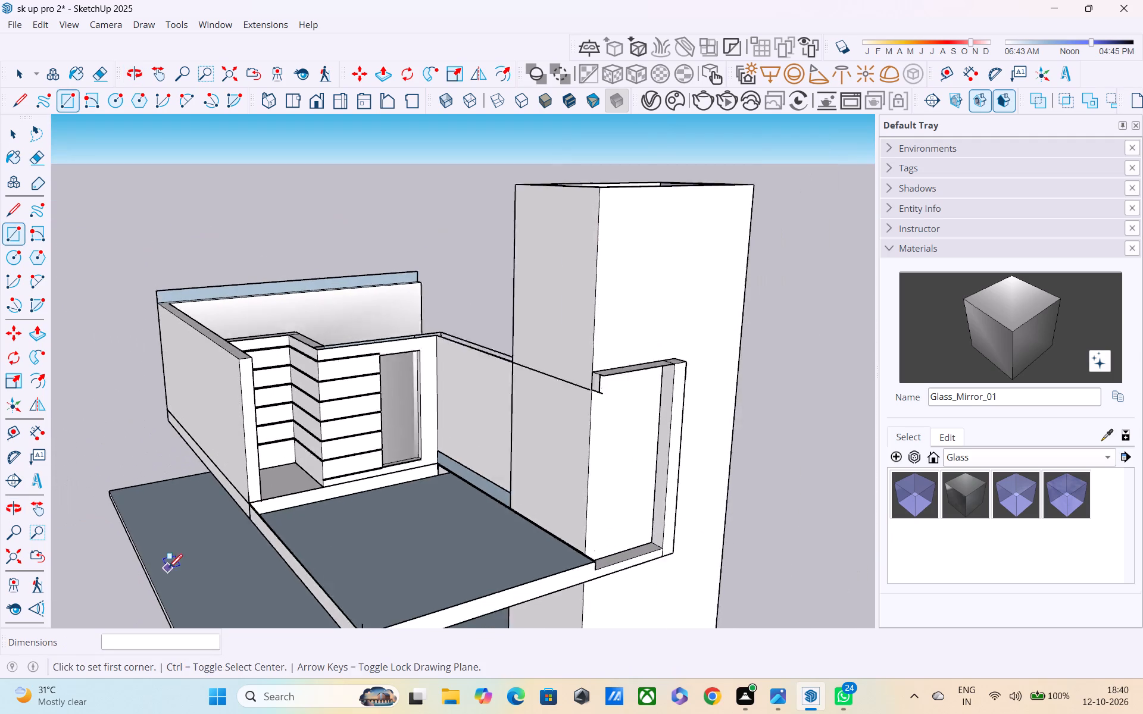
{"action": "scroll", "coordinate": [168, 569], "scroll_direction": "down", "scroll_amount": 1}
{"action": "middle_click_drag", "start_coordinate": [194, 572], "coordinate": [452, 615]}
{"action": "middle_click_drag", "start_coordinate": [436, 579], "coordinate": [469, 605]}
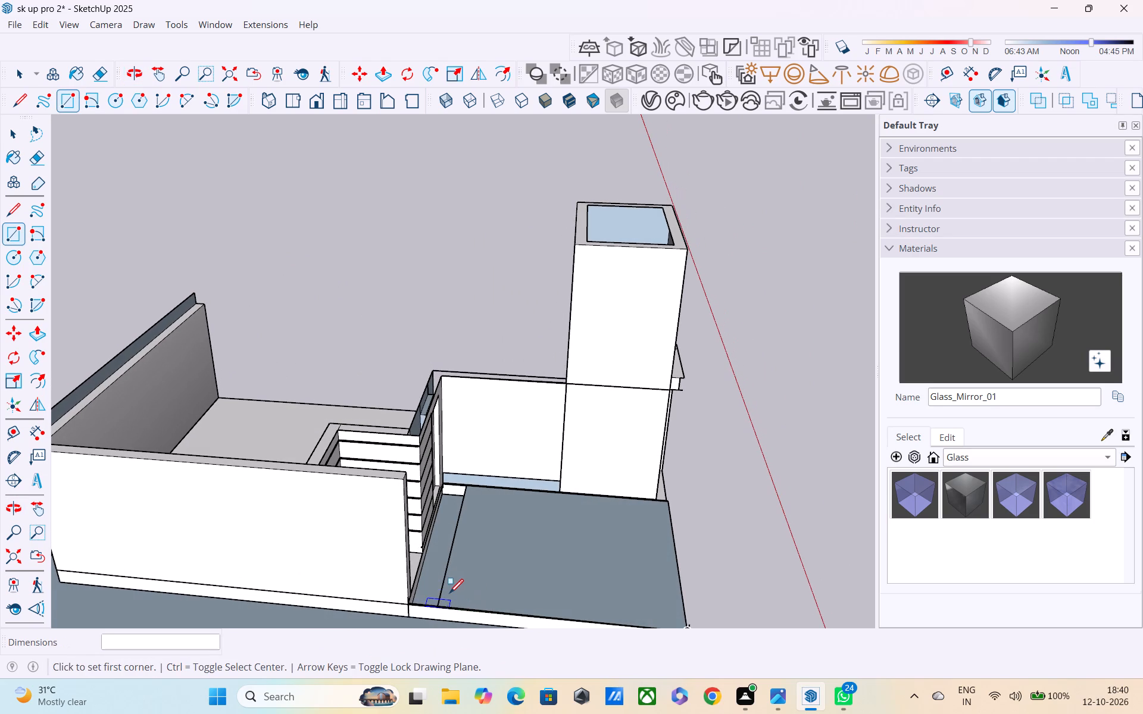
{"action": "left_click", "coordinate": [440, 602]}
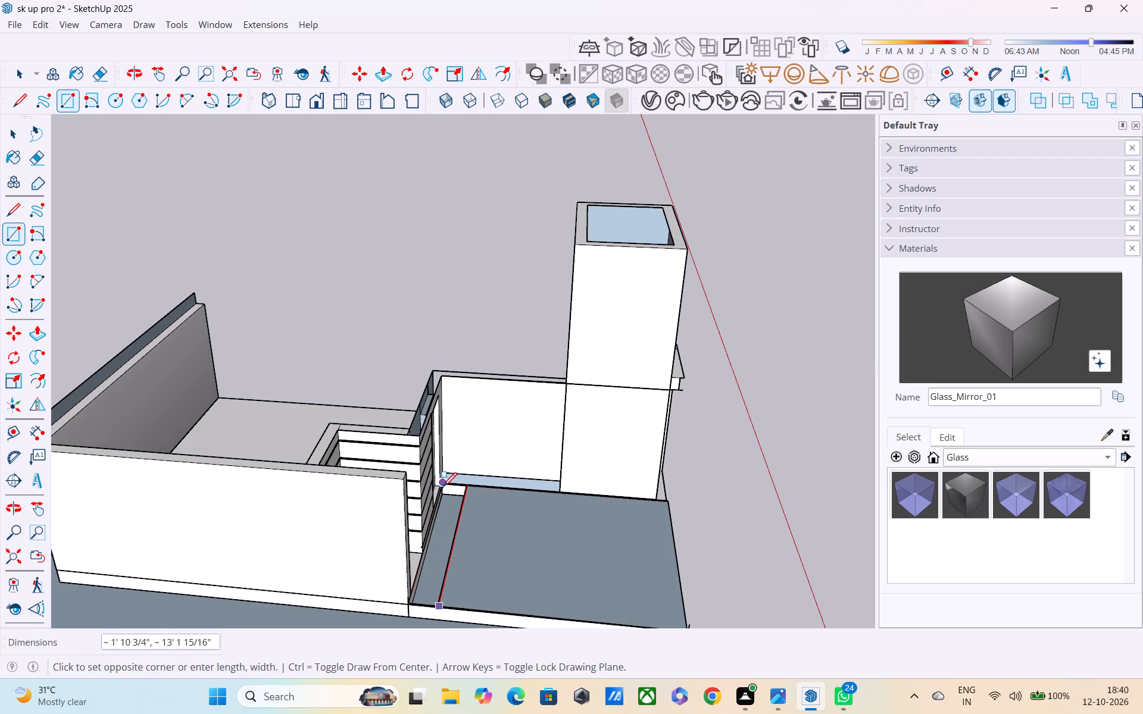
{"action": "left_click", "coordinate": [444, 487]}
Reverse the large back-facing rectangle covering the terrace slab.
{"action": "middle_click_drag", "start_coordinate": [492, 556], "coordinate": [241, 538]}
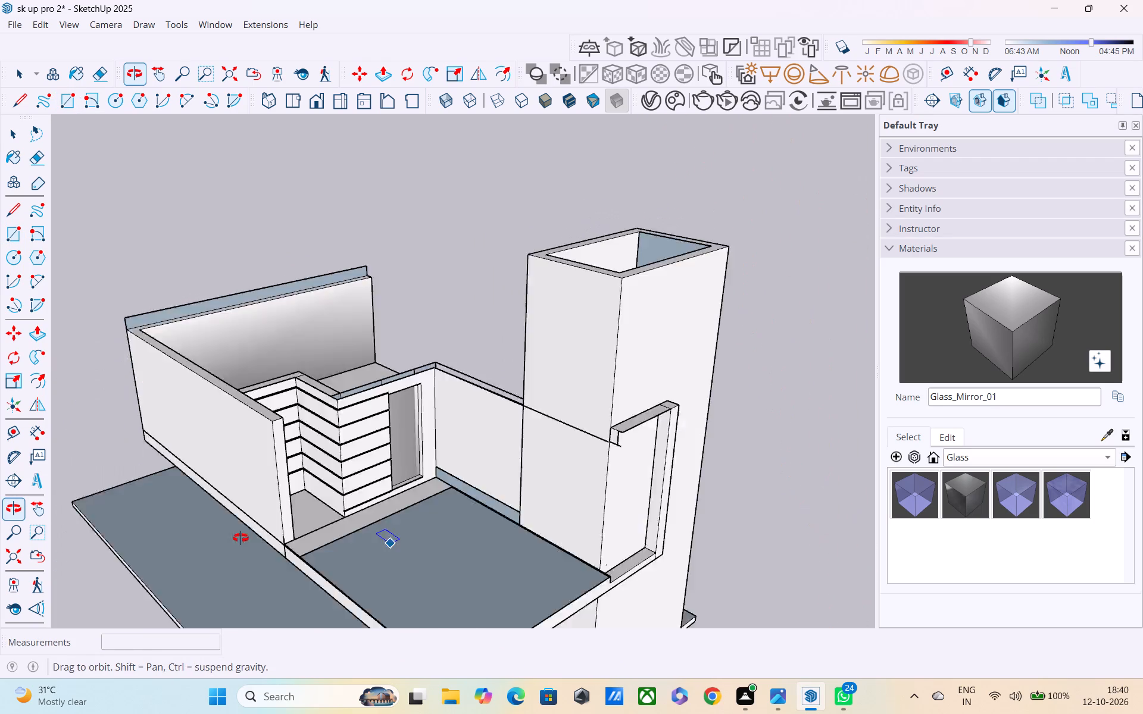
{"action": "middle_click_drag", "start_coordinate": [241, 538], "coordinate": [156, 546]}
{"action": "key", "text": "space"}
{"action": "middle_click_drag", "start_coordinate": [239, 572], "coordinate": [377, 478]}
{"action": "middle_click_drag", "start_coordinate": [376, 486], "coordinate": [374, 488]}
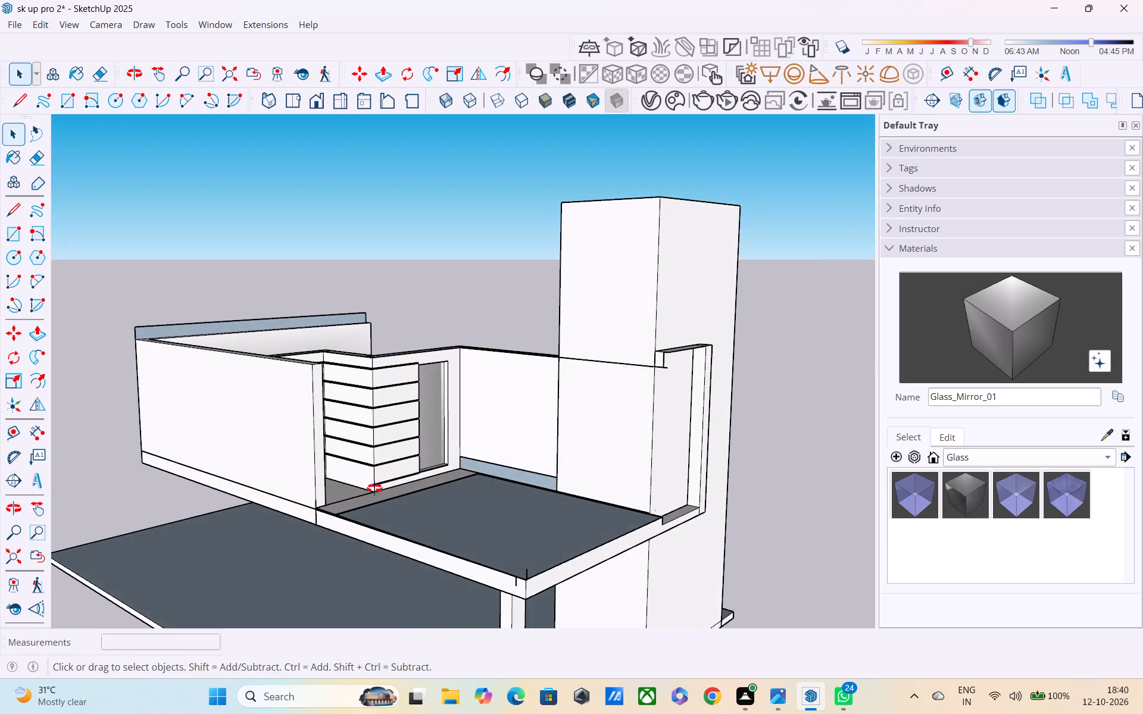
{"action": "middle_click_drag", "start_coordinate": [374, 488], "coordinate": [199, 587]}
{"action": "key", "text": "space"}
{"action": "left_click", "coordinate": [357, 557]}
{"action": "right_click", "coordinate": [366, 557]}
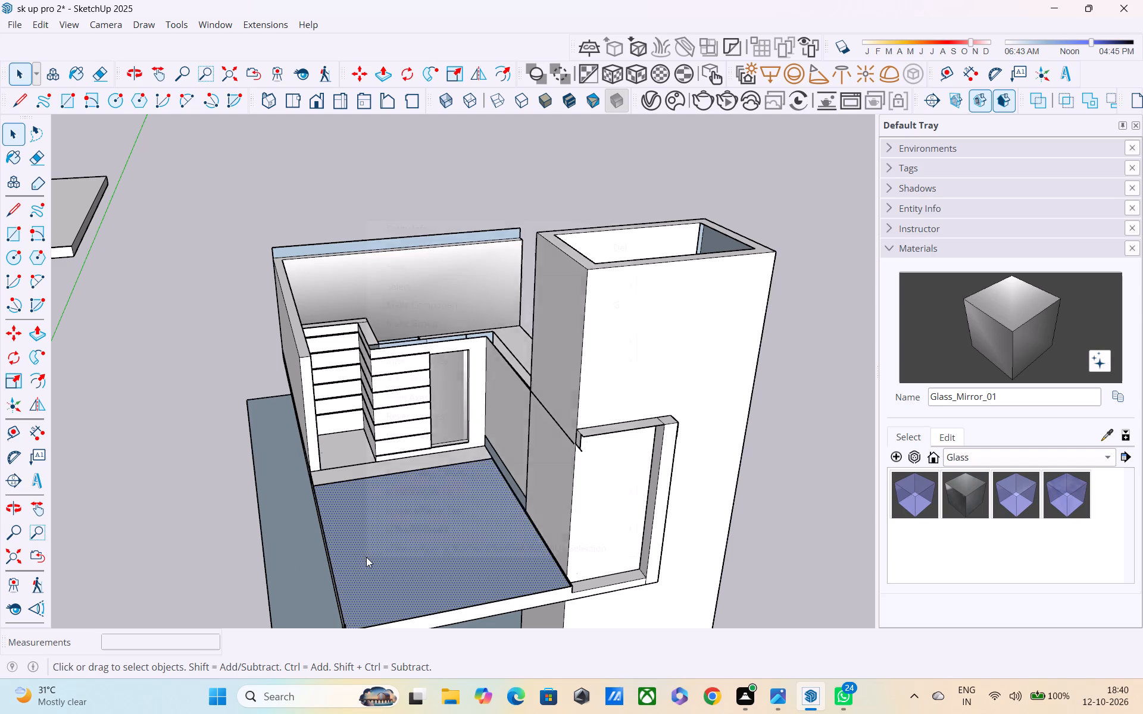
{"action": "left_click", "coordinate": [447, 412]}
Examine the seam between the large terrace face and the strip in front of the grooved wall for height mismatches.
{"action": "middle_click_drag", "start_coordinate": [425, 480], "coordinate": [427, 486]}
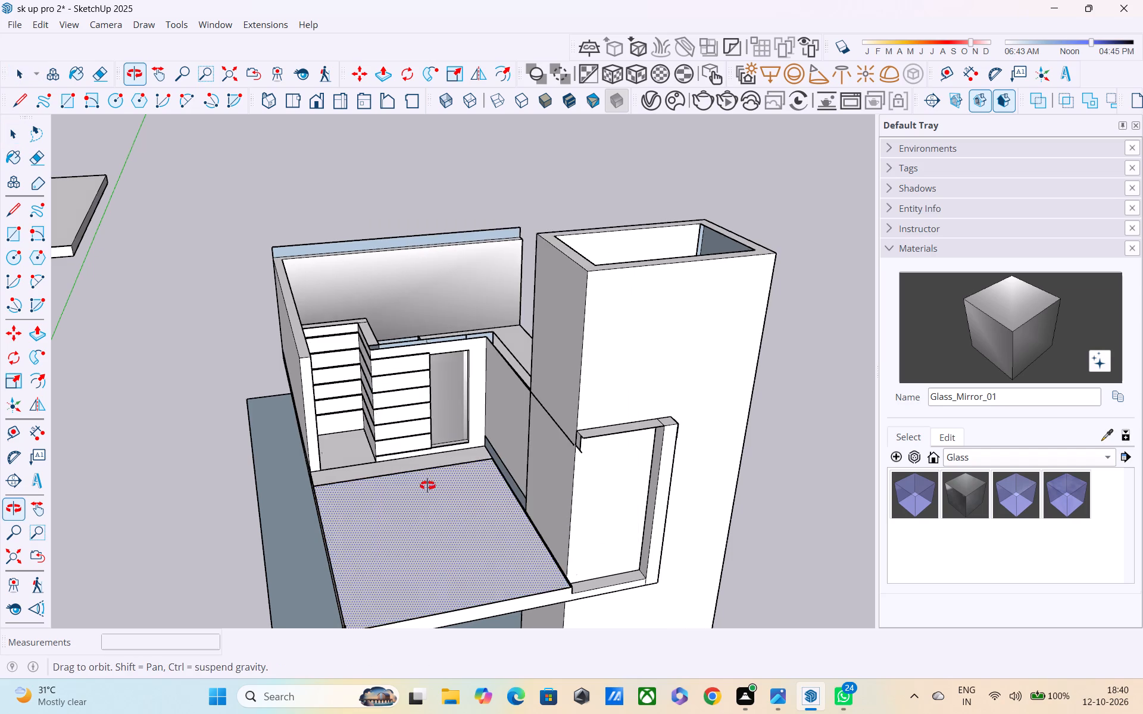
{"action": "middle_click_drag", "start_coordinate": [427, 486], "coordinate": [660, 418]}
{"action": "scroll", "coordinate": [356, 533], "scroll_direction": "up", "scroll_amount": 2}
{"action": "scroll", "coordinate": [477, 454], "scroll_direction": "up", "scroll_amount": 2}
{"action": "middle_click_drag", "start_coordinate": [477, 462], "coordinate": [476, 451]}
{"action": "scroll", "coordinate": [477, 462], "scroll_direction": "up", "scroll_amount": 1}
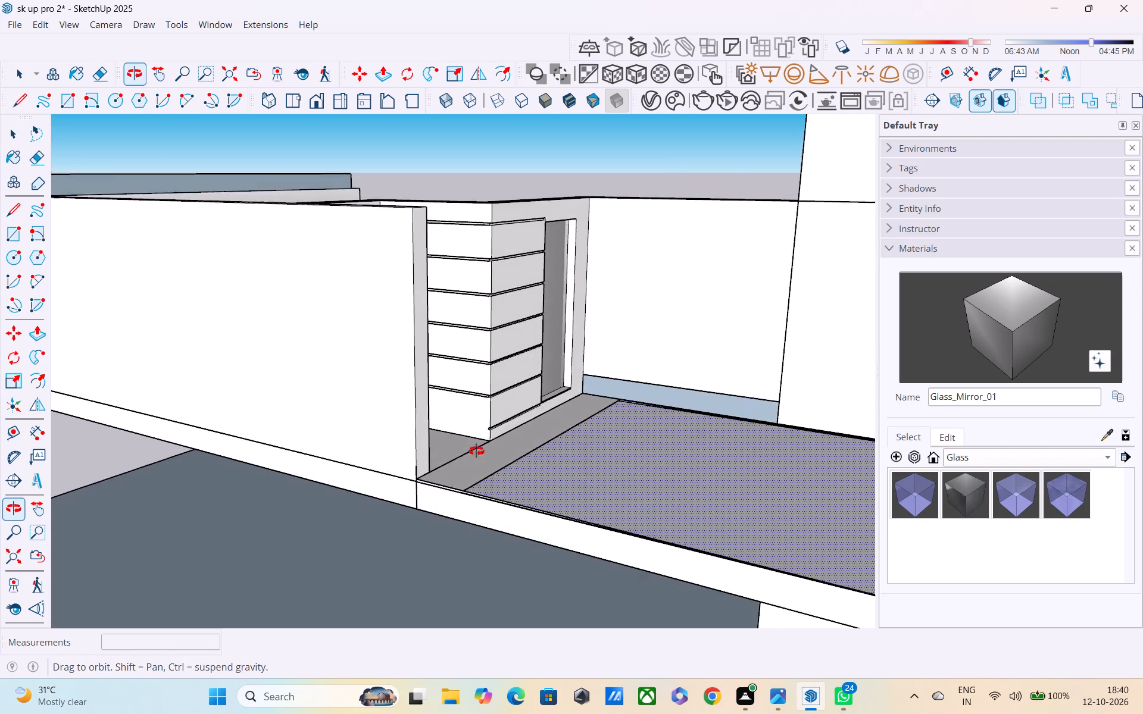
{"action": "middle_click_drag", "start_coordinate": [476, 451], "coordinate": [494, 374]}
{"action": "scroll", "coordinate": [491, 425], "scroll_direction": "up", "scroll_amount": 3}
{"action": "middle_click_drag", "start_coordinate": [492, 452], "coordinate": [435, 444], "text": "shift"}
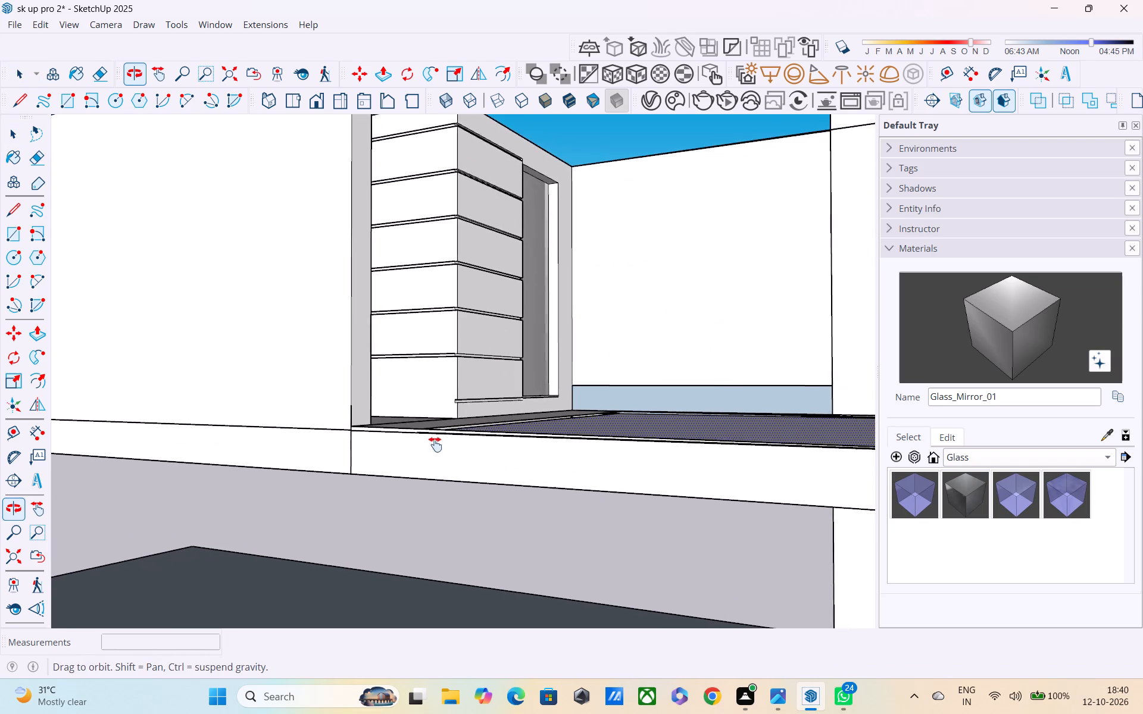
{"action": "middle_click_drag", "start_coordinate": [435, 444], "coordinate": [316, 575], "text": "shift"}
{"action": "scroll", "coordinate": [323, 540], "scroll_direction": "up", "scroll_amount": 3, "text": "shift"}
{"action": "scroll", "coordinate": [380, 522], "scroll_direction": "up", "scroll_amount": 1, "text": "shift"}
{"action": "middle_click_drag", "start_coordinate": [384, 518], "coordinate": [326, 502]}
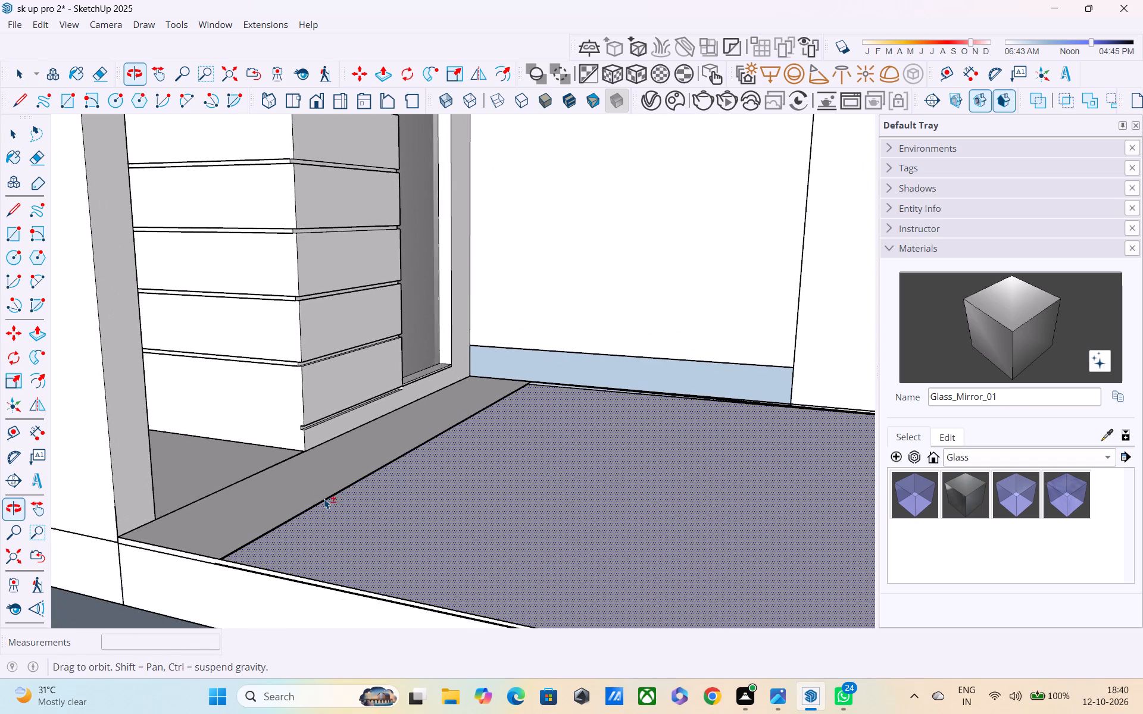
{"action": "scroll", "coordinate": [324, 499], "scroll_direction": "up", "scroll_amount": 12}
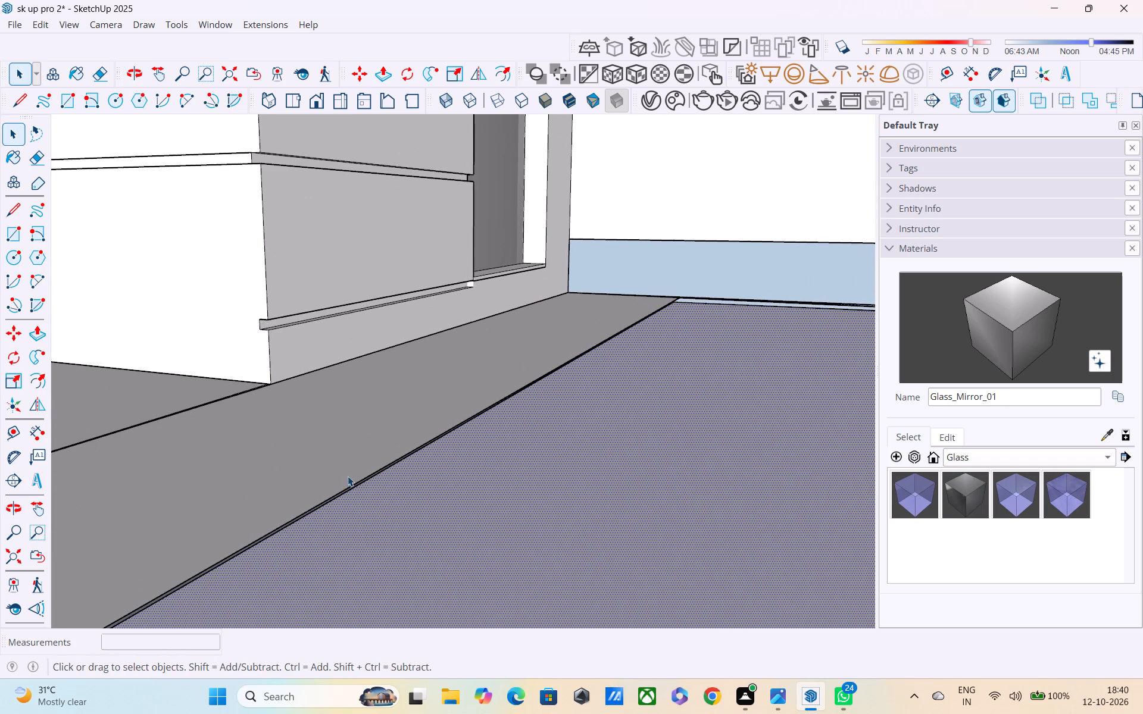
{"action": "scroll", "coordinate": [372, 459], "scroll_direction": "up", "scroll_amount": 2}
{"action": "middle_click_drag", "start_coordinate": [469, 427], "coordinate": [216, 478]}
{"action": "scroll", "coordinate": [216, 478], "scroll_direction": "up", "scroll_amount": 1}
{"action": "scroll", "coordinate": [215, 478], "scroll_direction": "down", "scroll_amount": 5}
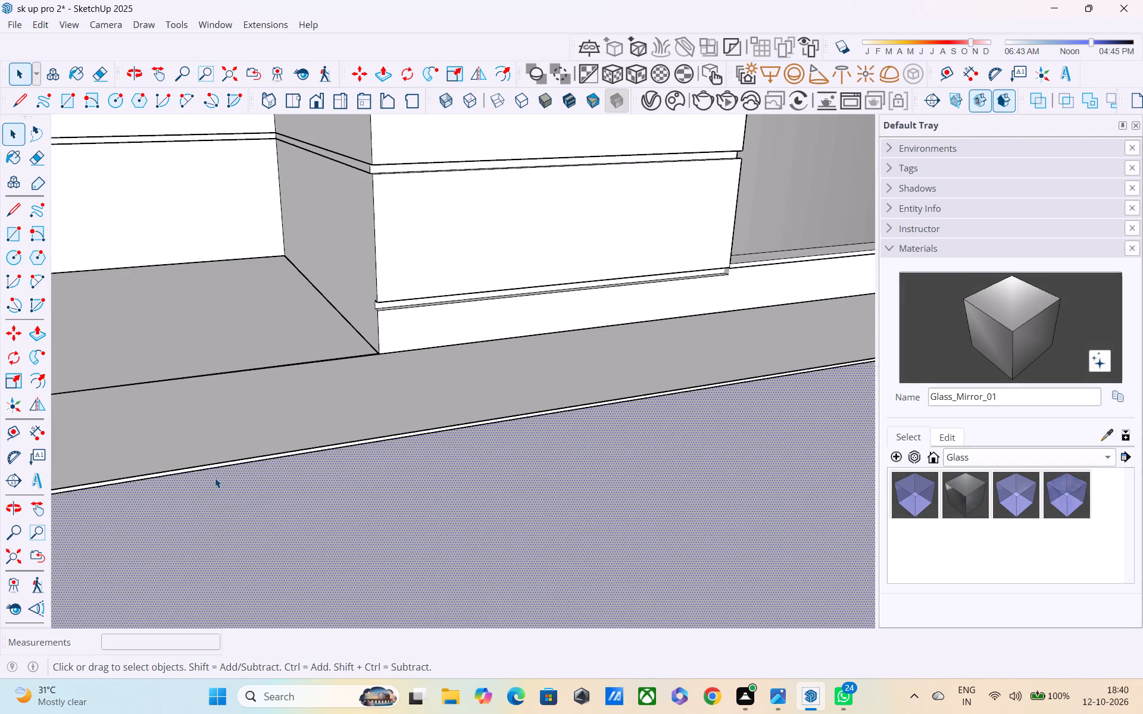
{"action": "scroll", "coordinate": [215, 478], "scroll_direction": "up", "scroll_amount": 2}
{"action": "middle_click_drag", "start_coordinate": [217, 429], "coordinate": [235, 286]}
{"action": "middle_click_drag", "start_coordinate": [242, 302], "coordinate": [268, 359]}
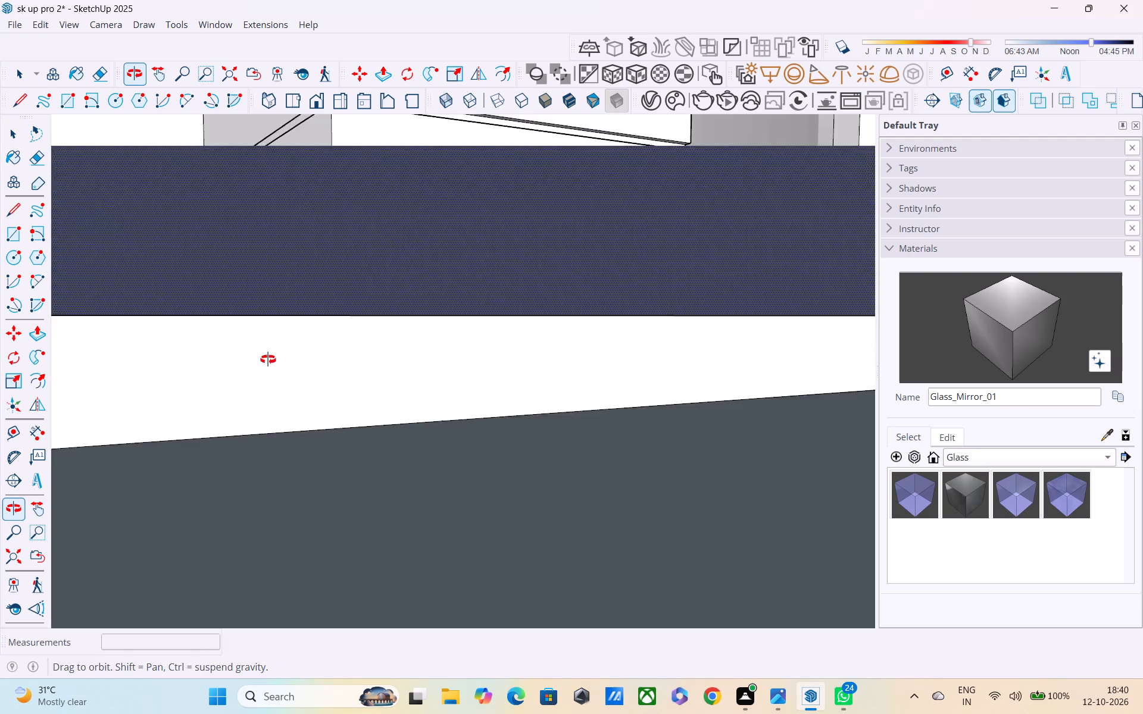
{"action": "middle_click_drag", "start_coordinate": [268, 359], "coordinate": [274, 392]}
{"action": "scroll", "coordinate": [258, 348], "scroll_direction": "down", "scroll_amount": 12}
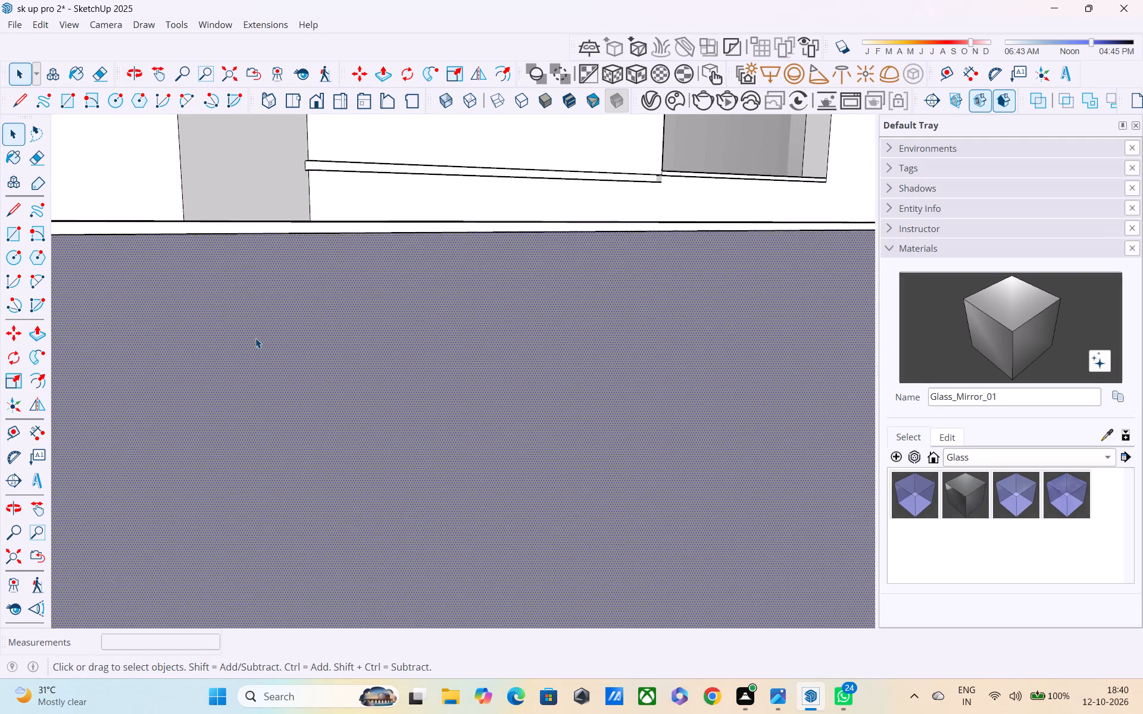
{"action": "scroll", "coordinate": [255, 338], "scroll_direction": "down", "scroll_amount": 11}
Delete the large terrace rectangle's edge along the slab's open outer side, removing the face it bounds.
{"action": "key", "text": "space"}
{"action": "scroll", "coordinate": [333, 378], "scroll_direction": "down", "scroll_amount": 8}
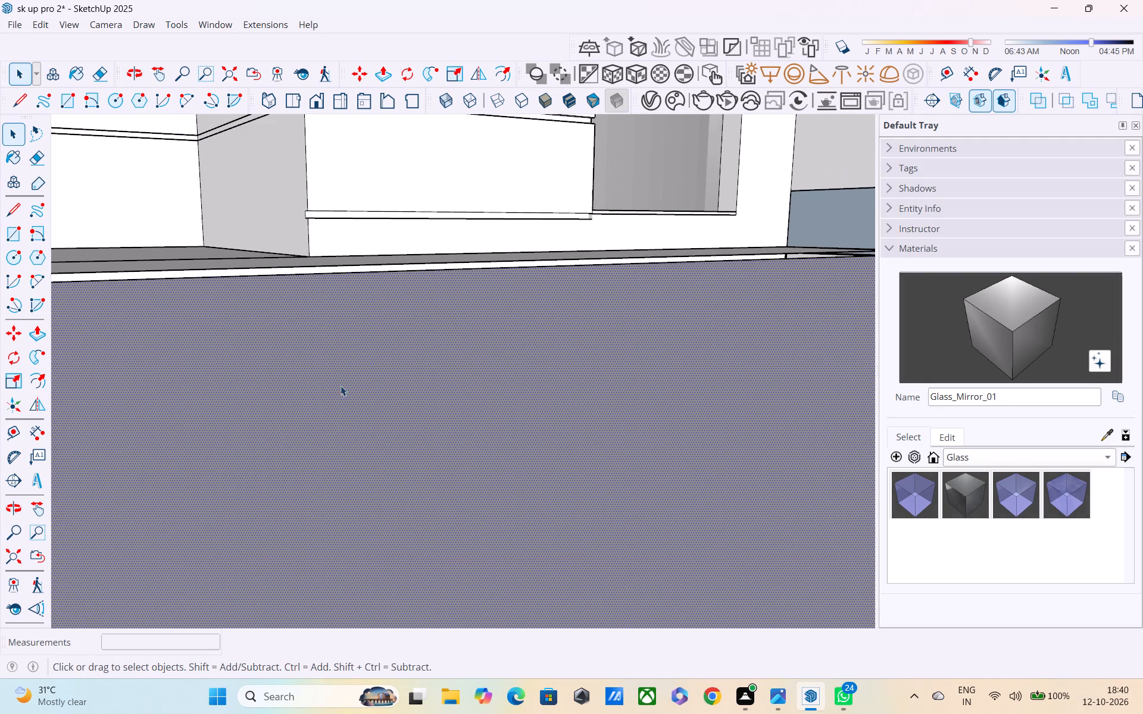
{"action": "left_click", "coordinate": [271, 272]}
{"action": "left_click", "coordinate": [269, 268]}
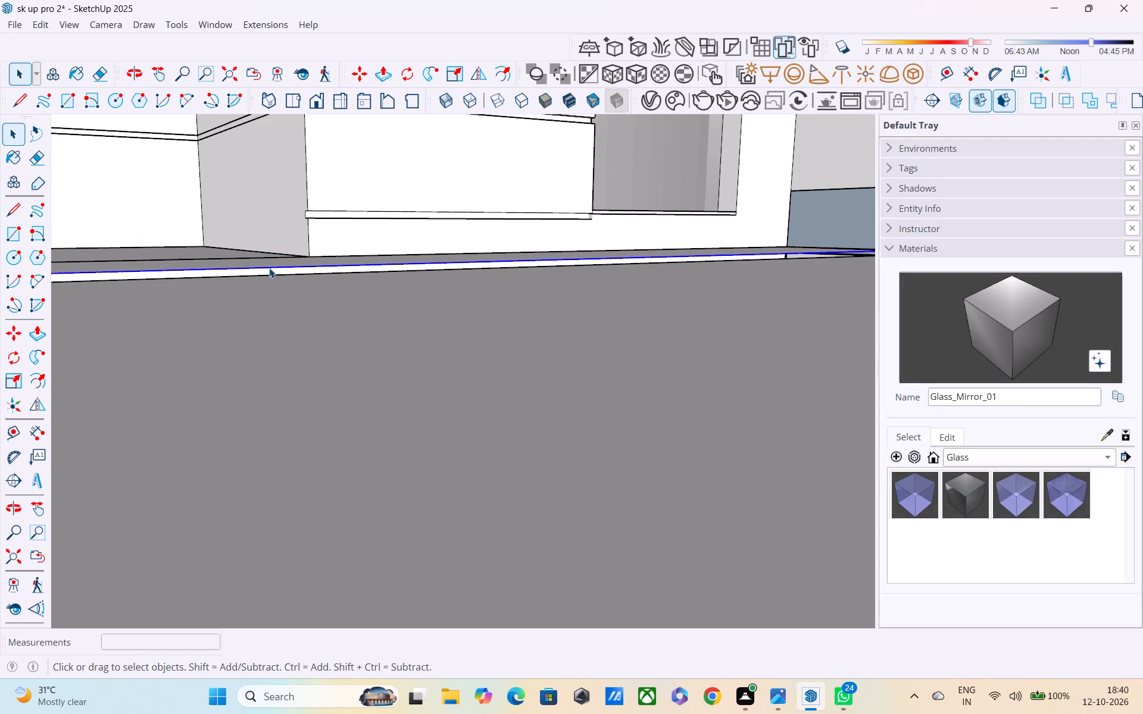
{"action": "middle_click_drag", "start_coordinate": [273, 271], "coordinate": [397, 320]}
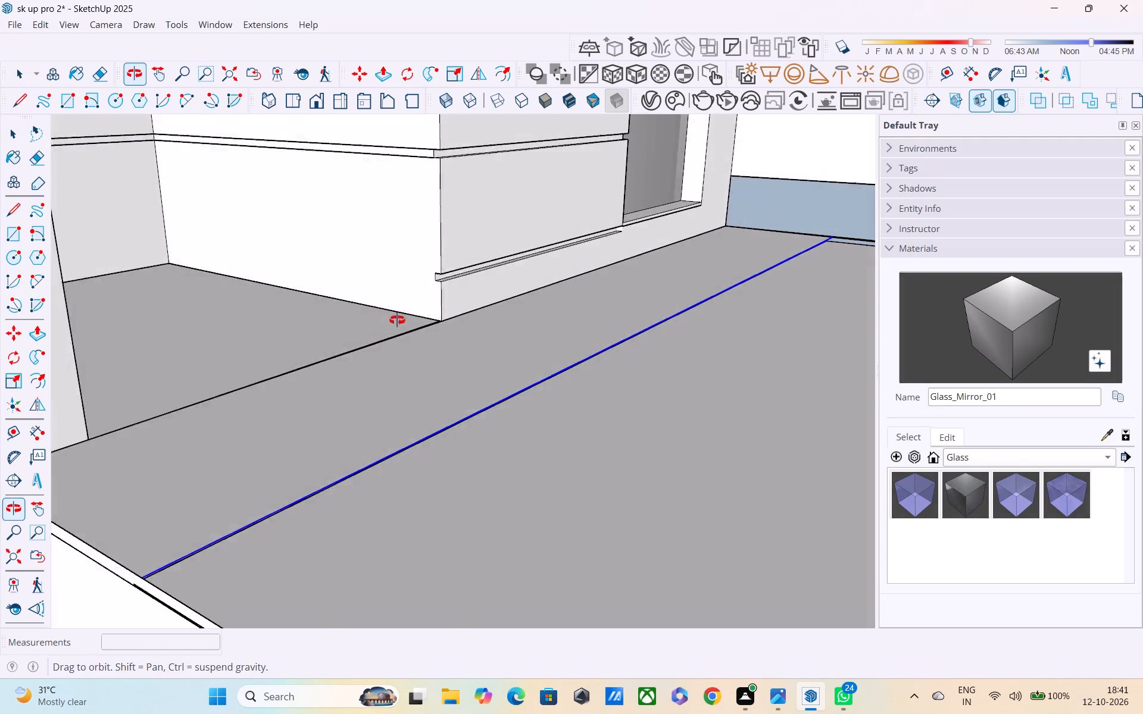
{"action": "middle_click_drag", "start_coordinate": [397, 320], "coordinate": [419, 274]}
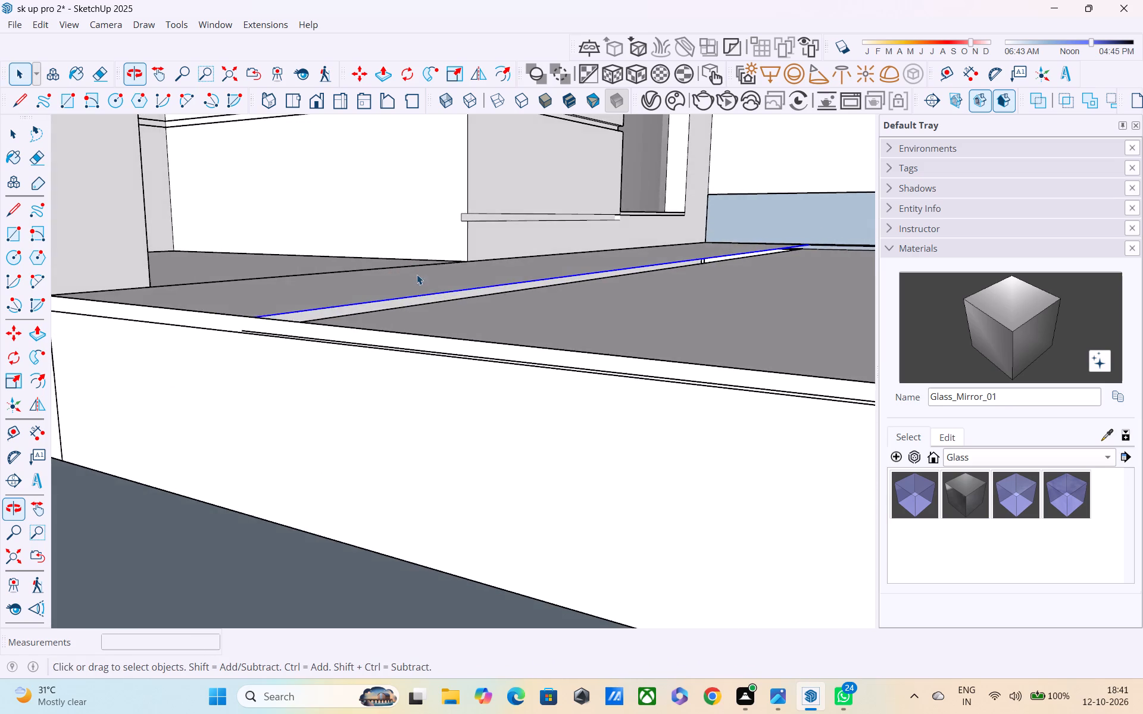
{"action": "scroll", "coordinate": [417, 274], "scroll_direction": "down", "scroll_amount": 4}
{"action": "left_click", "coordinate": [424, 318]}
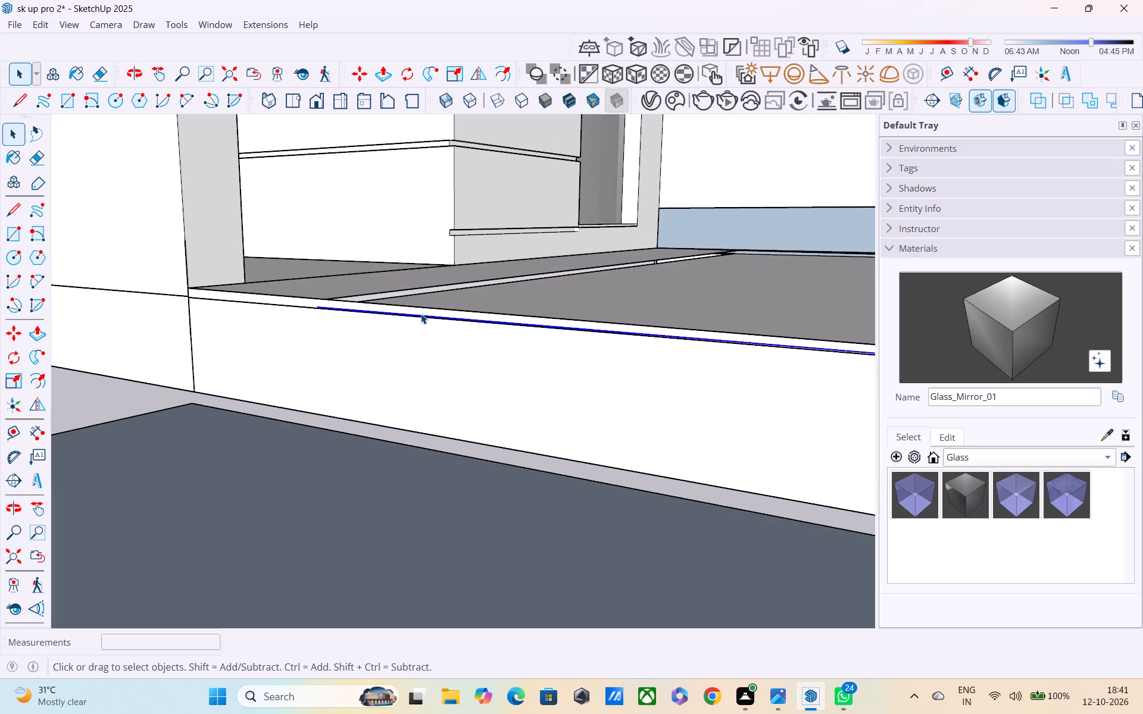
{"action": "scroll", "coordinate": [421, 314], "scroll_direction": "down", "scroll_amount": 4}
{"action": "key", "text": "Delete"}
{"action": "scroll", "coordinate": [427, 313], "scroll_direction": "down", "scroll_amount": 3}
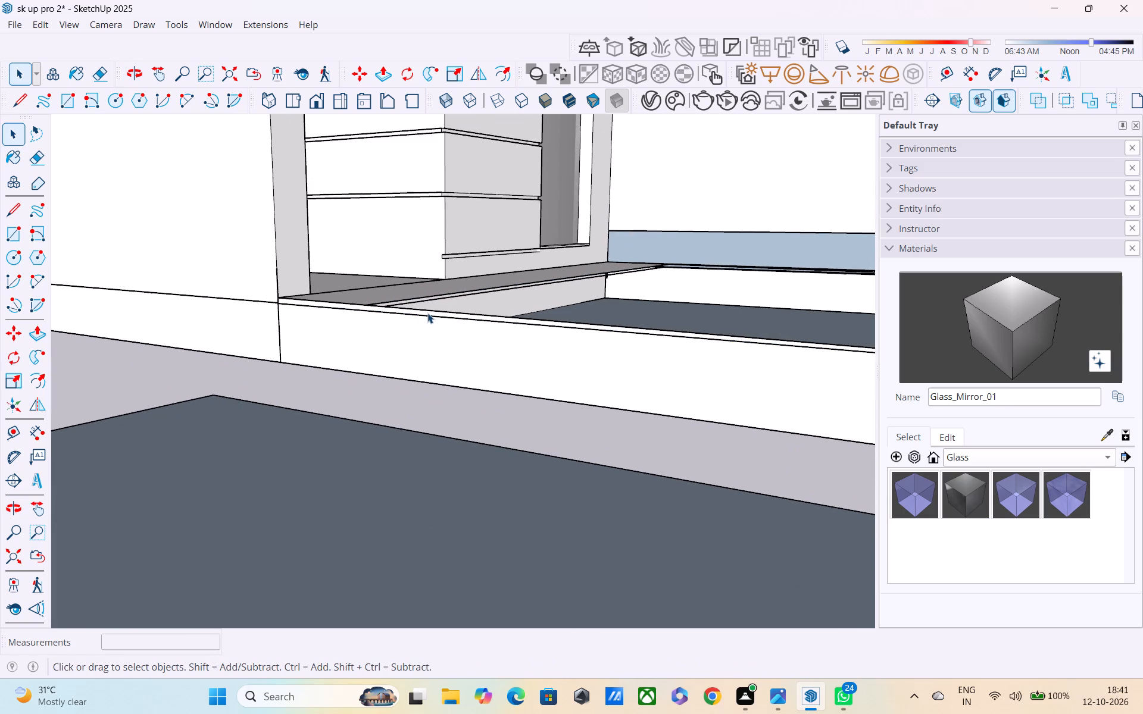
Examine the exposed slab opening and the edge of the strip in front of the grooved wall.
{"action": "middle_click_drag", "start_coordinate": [427, 313], "coordinate": [196, 293]}
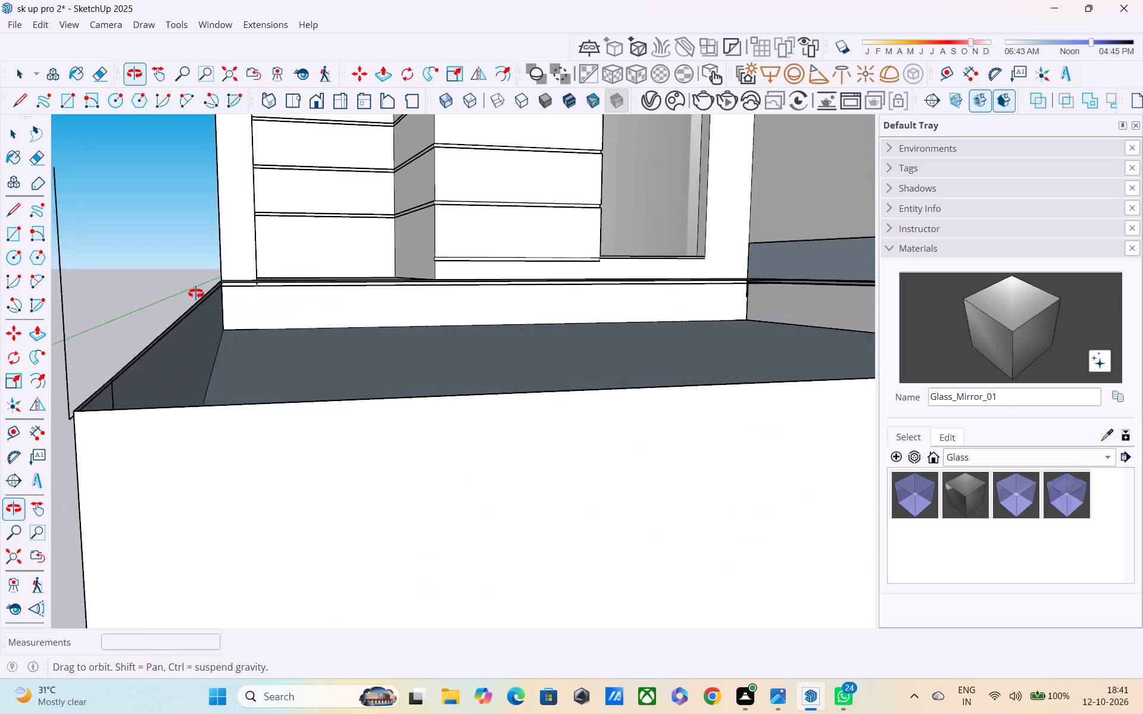
{"action": "middle_click_drag", "start_coordinate": [196, 293], "coordinate": [132, 474]}
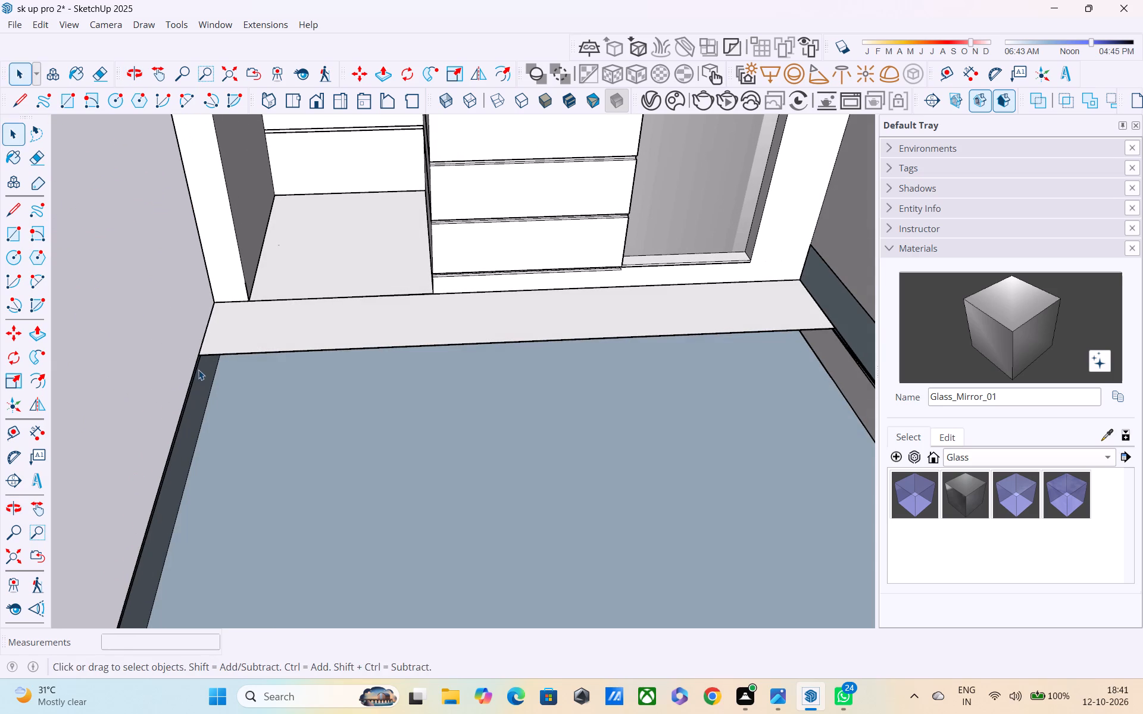
{"action": "middle_click_drag", "start_coordinate": [191, 352], "coordinate": [191, 217]}
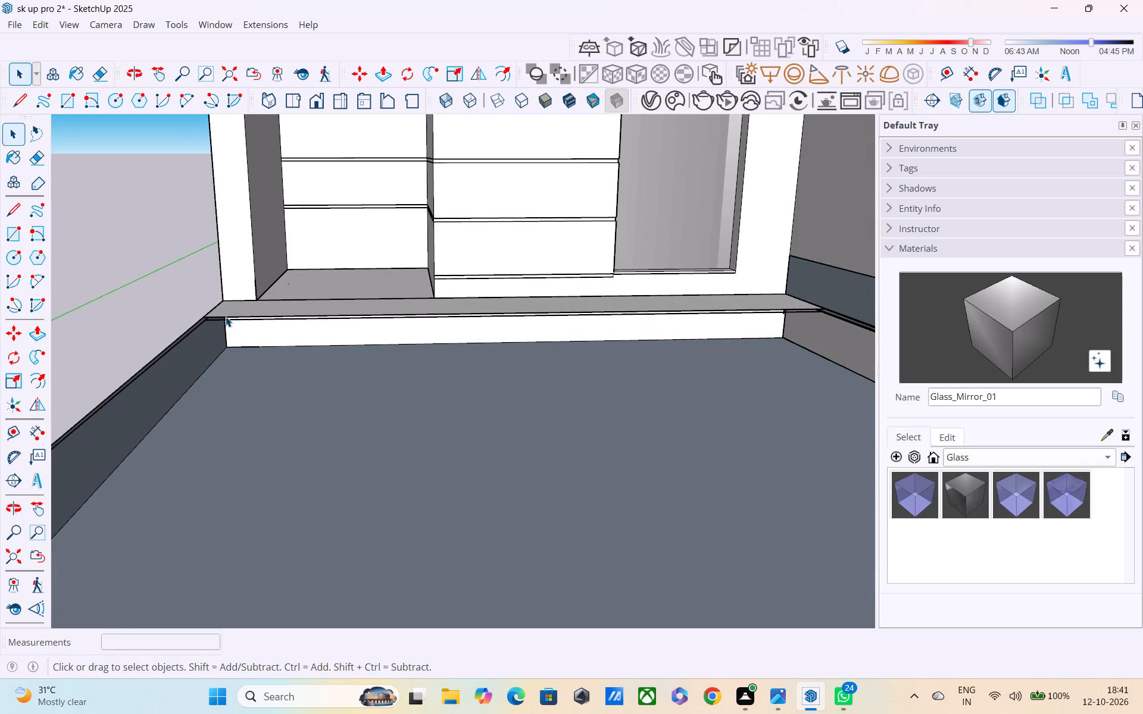
{"action": "left_click", "coordinate": [226, 318]}
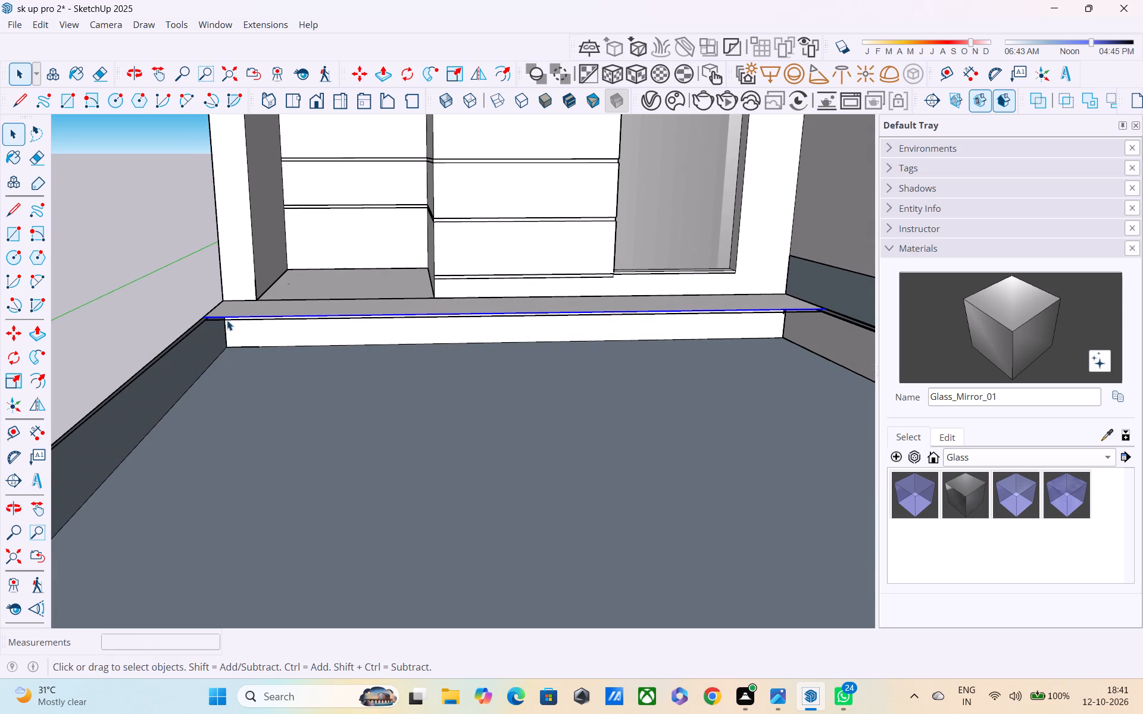
{"action": "middle_click_drag", "start_coordinate": [229, 334], "coordinate": [227, 286]}
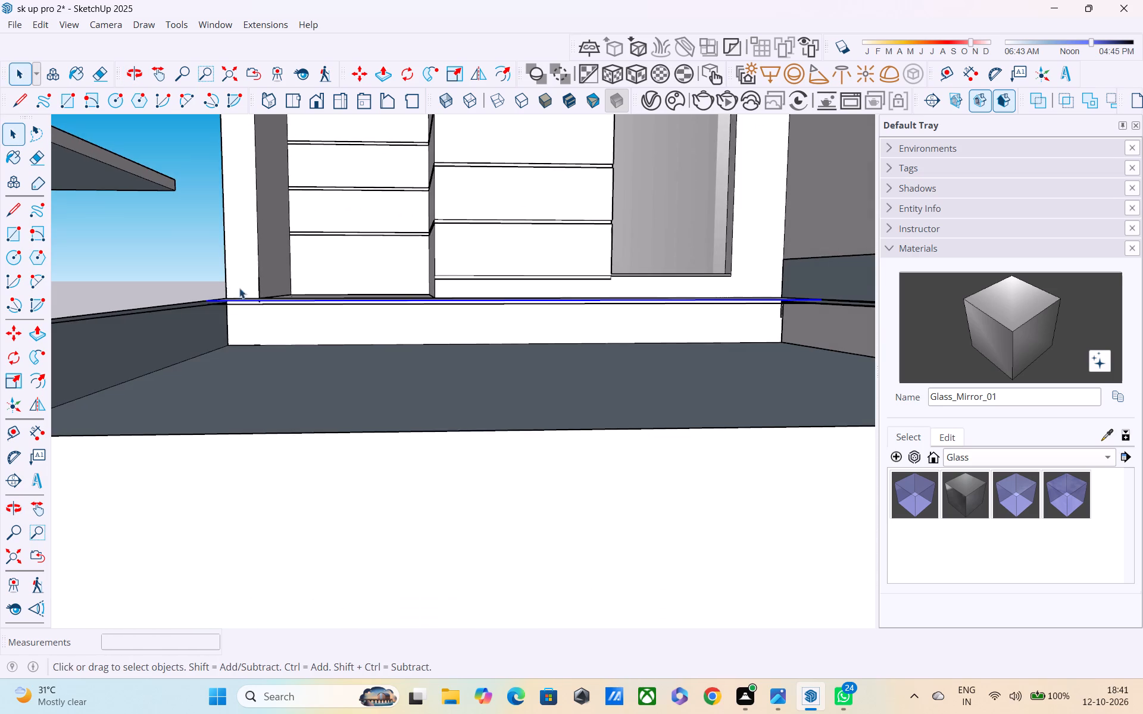
{"action": "scroll", "coordinate": [430, 267], "scroll_direction": "up", "scroll_amount": 4}
{"action": "scroll", "coordinate": [421, 345], "scroll_direction": "up", "scroll_amount": 3}
{"action": "scroll", "coordinate": [366, 364], "scroll_direction": "down", "scroll_amount": 9}
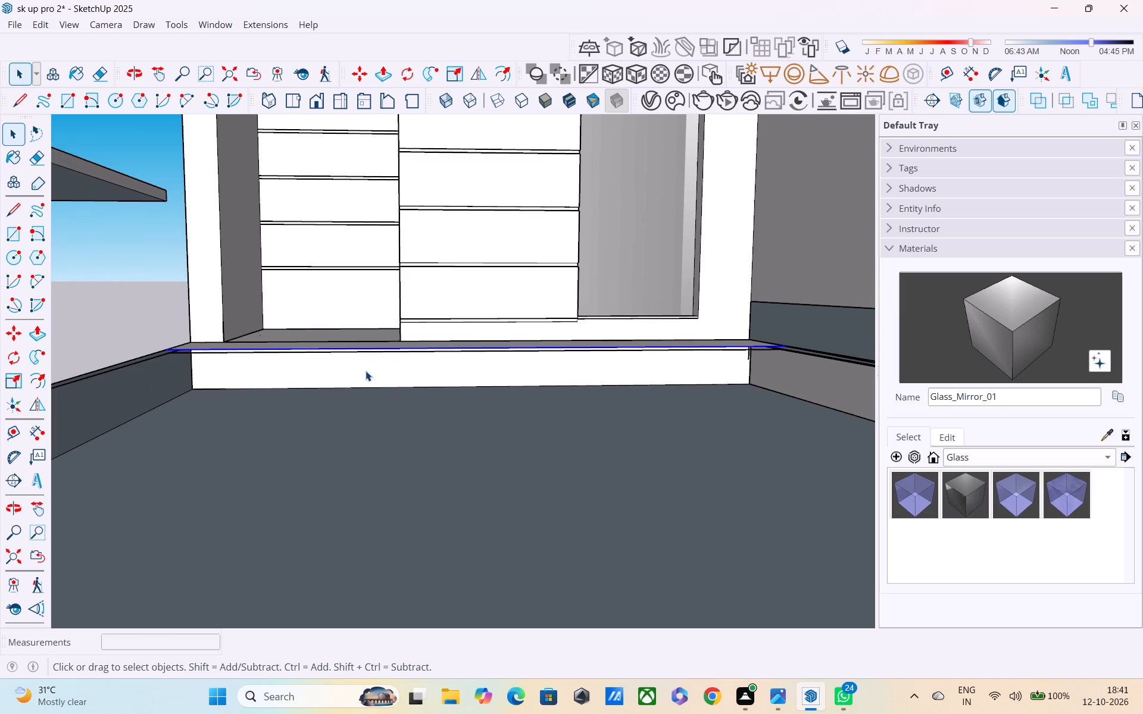
{"action": "left_click", "coordinate": [338, 411]}
{"action": "left_click", "coordinate": [99, 286]}
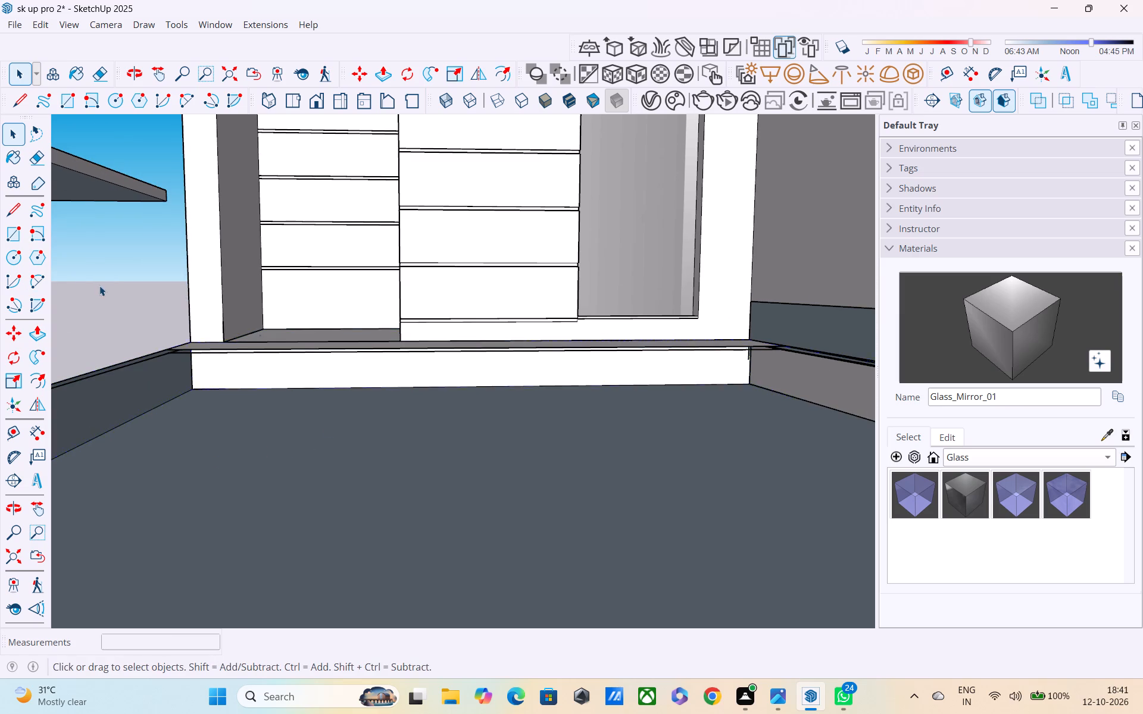
{"action": "scroll", "coordinate": [164, 341], "scroll_direction": "down", "scroll_amount": 6}
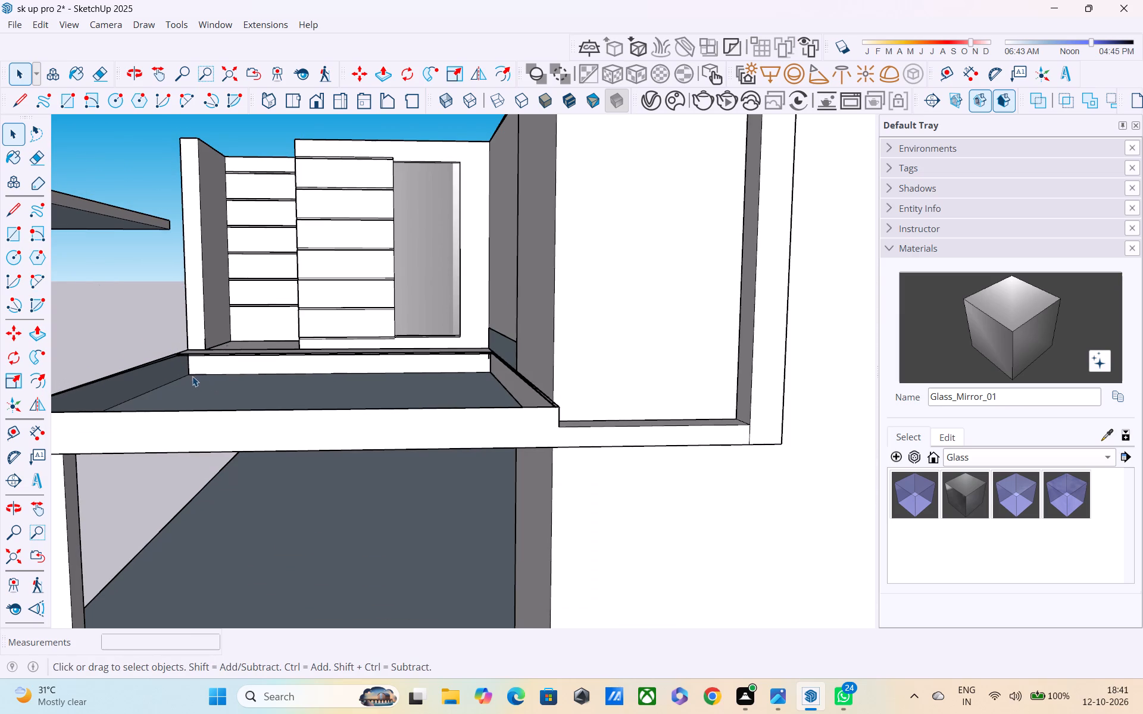
Draw a rectangle about 12' 9" by 14' 9" over the open terrace slab, from the strip's outer corner towards the framed opening.
{"action": "key", "text": "r"}
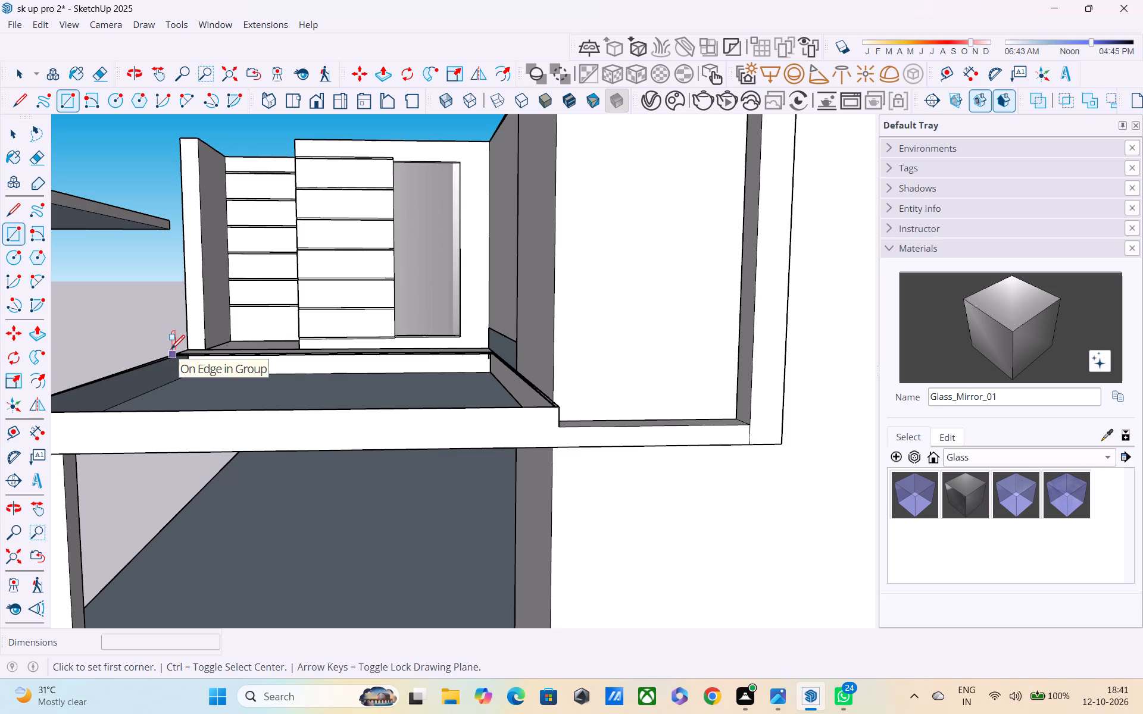
{"action": "middle_click_drag", "start_coordinate": [173, 352], "coordinate": [195, 384]}
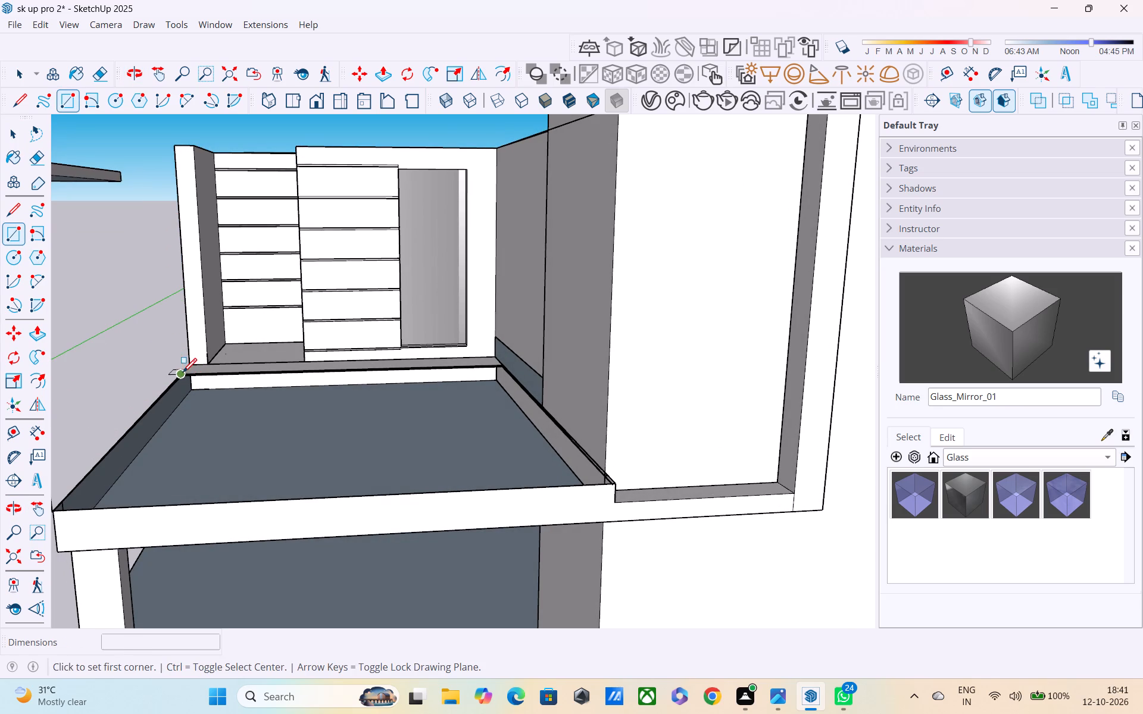
{"action": "left_click", "coordinate": [183, 374]}
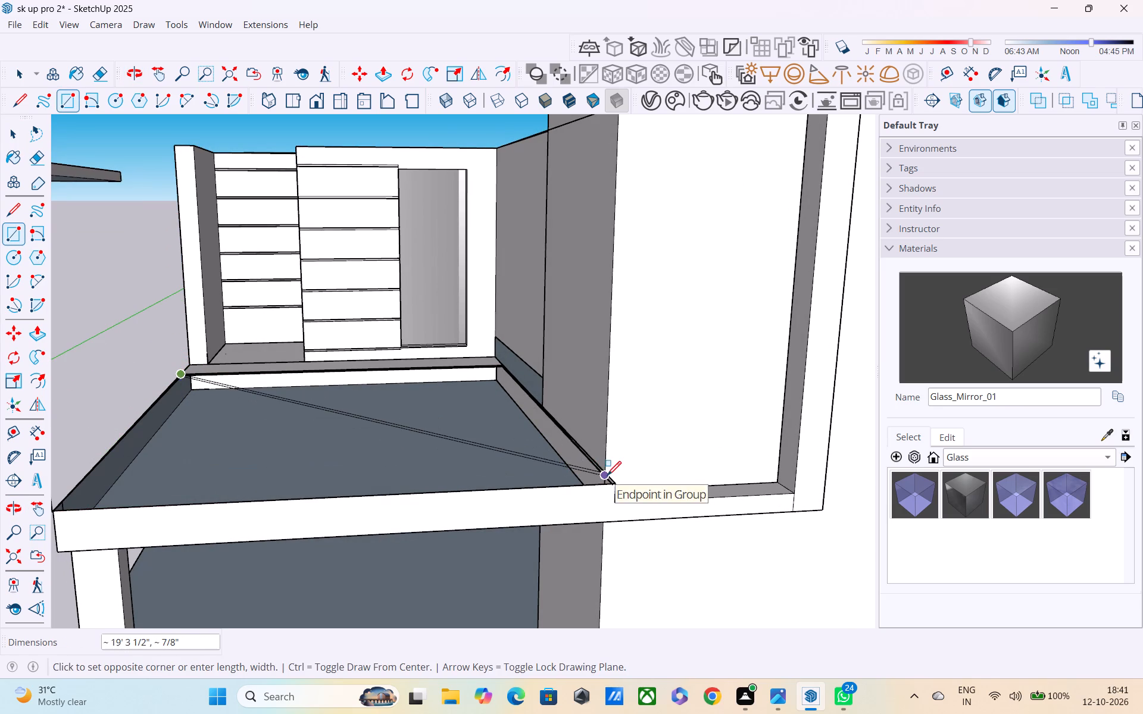
{"action": "left_click", "coordinate": [598, 488]}
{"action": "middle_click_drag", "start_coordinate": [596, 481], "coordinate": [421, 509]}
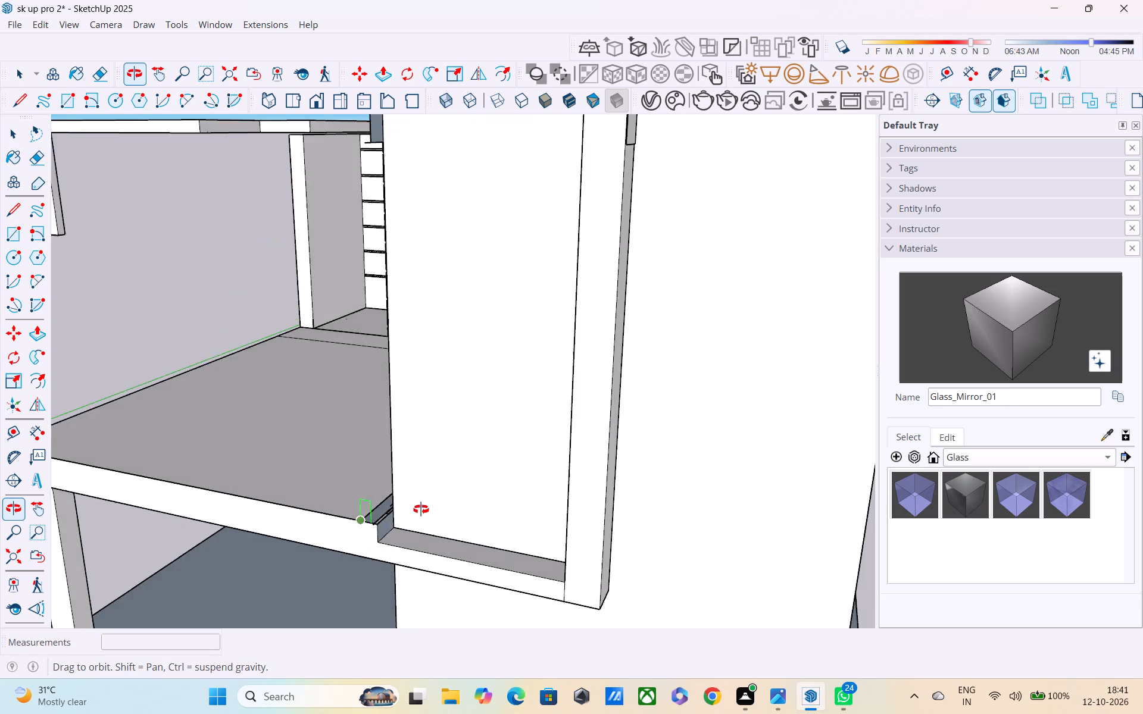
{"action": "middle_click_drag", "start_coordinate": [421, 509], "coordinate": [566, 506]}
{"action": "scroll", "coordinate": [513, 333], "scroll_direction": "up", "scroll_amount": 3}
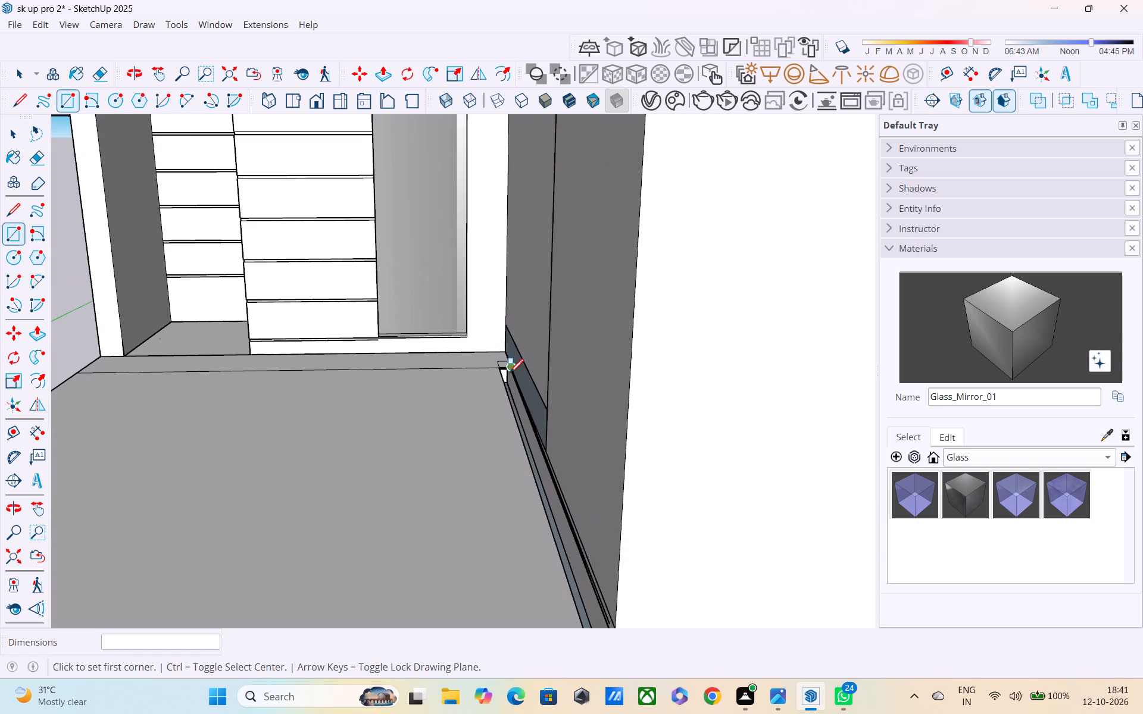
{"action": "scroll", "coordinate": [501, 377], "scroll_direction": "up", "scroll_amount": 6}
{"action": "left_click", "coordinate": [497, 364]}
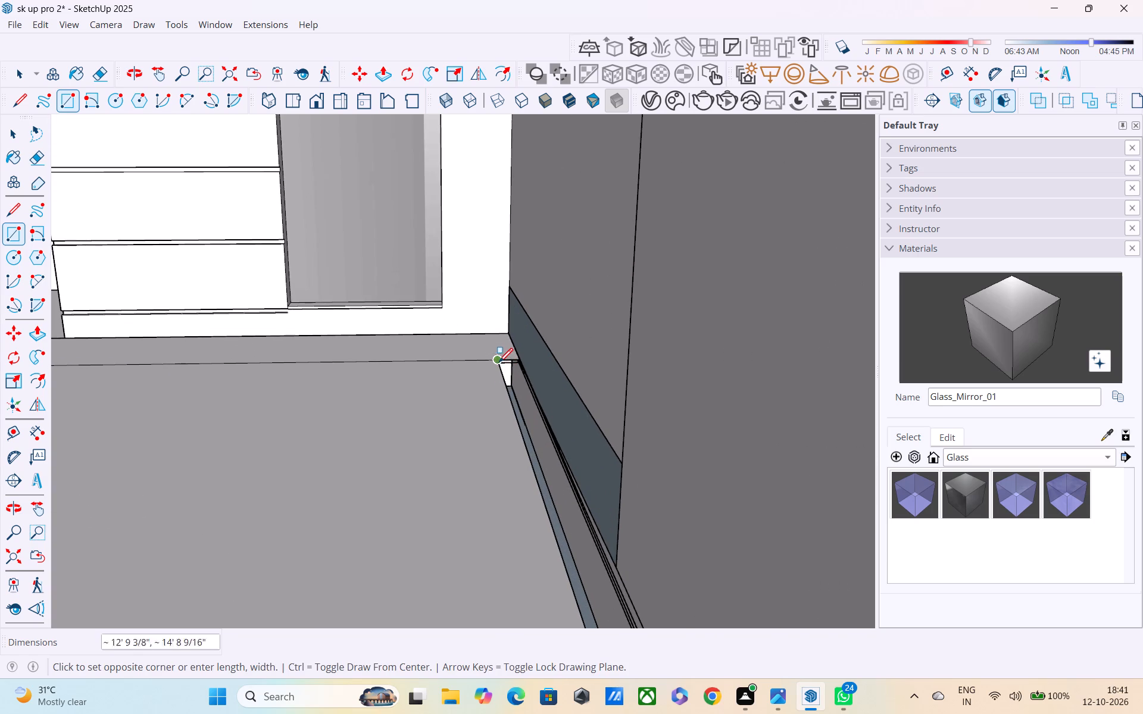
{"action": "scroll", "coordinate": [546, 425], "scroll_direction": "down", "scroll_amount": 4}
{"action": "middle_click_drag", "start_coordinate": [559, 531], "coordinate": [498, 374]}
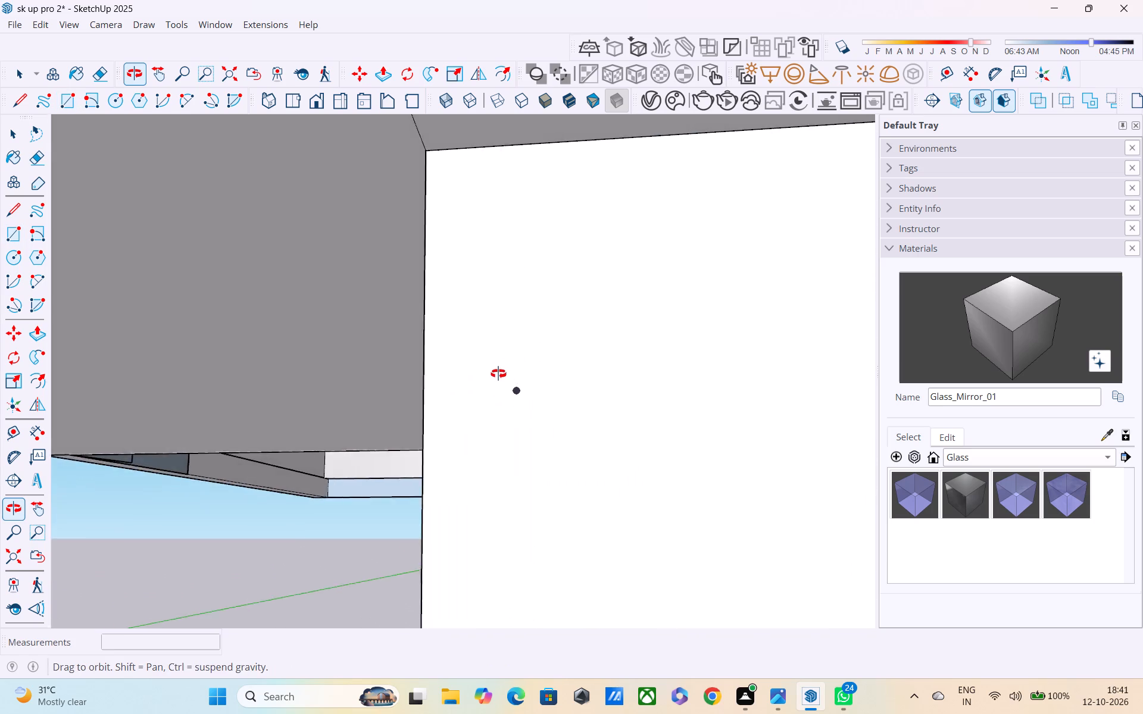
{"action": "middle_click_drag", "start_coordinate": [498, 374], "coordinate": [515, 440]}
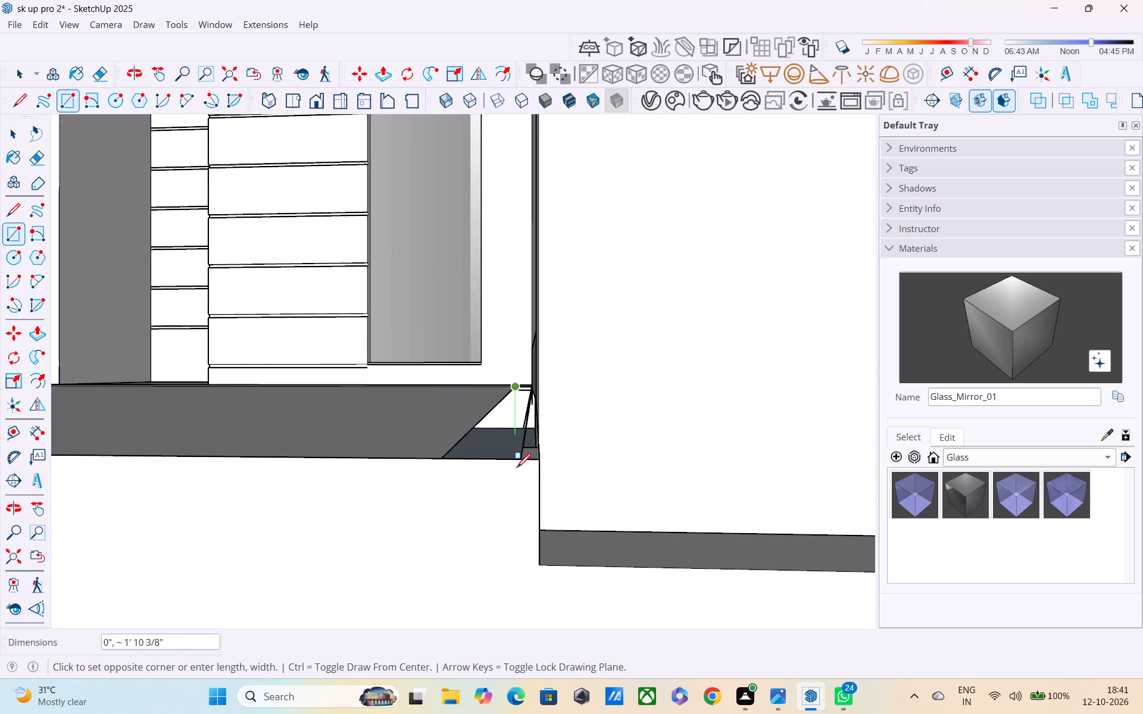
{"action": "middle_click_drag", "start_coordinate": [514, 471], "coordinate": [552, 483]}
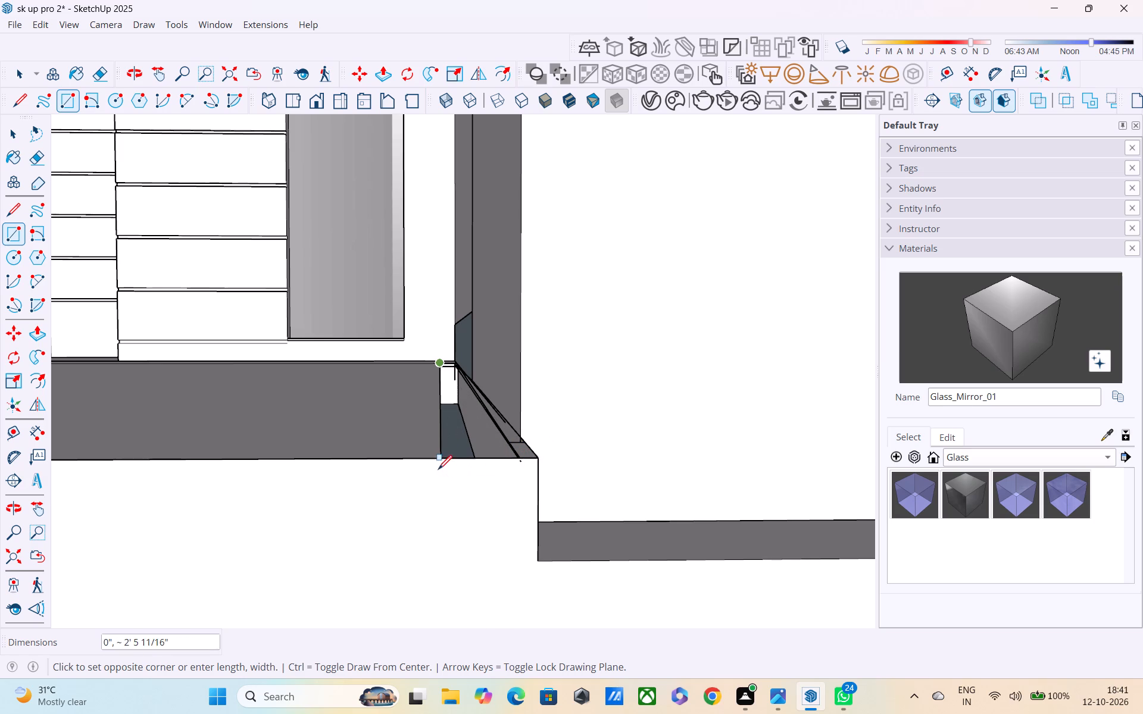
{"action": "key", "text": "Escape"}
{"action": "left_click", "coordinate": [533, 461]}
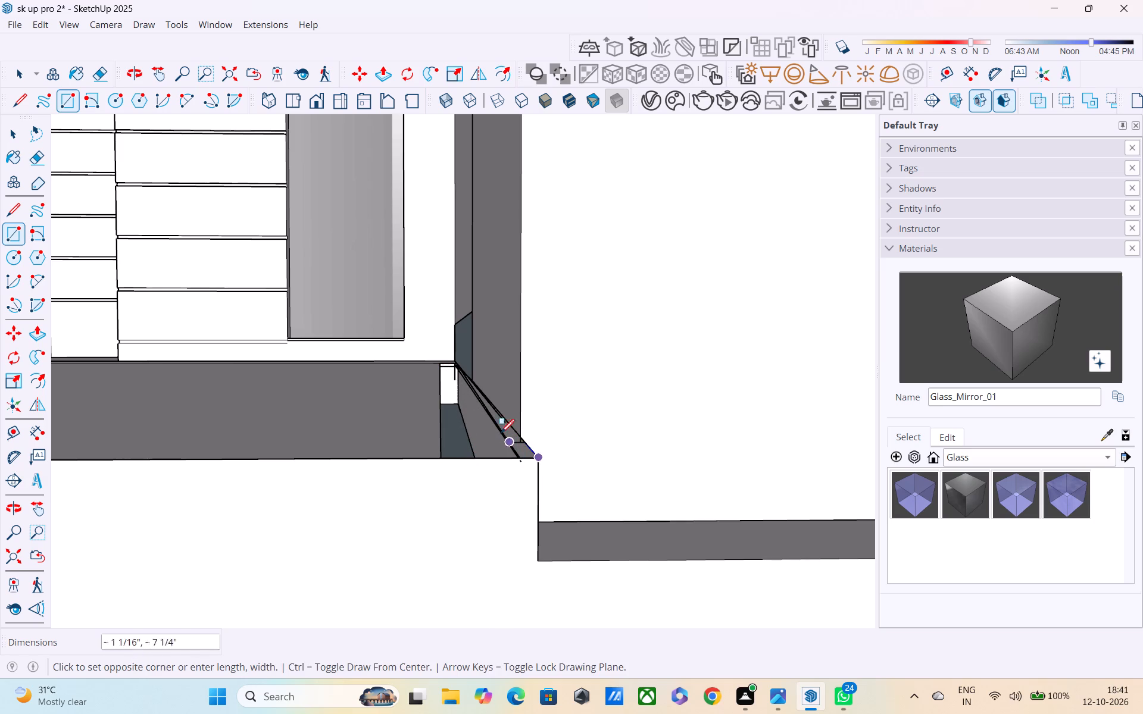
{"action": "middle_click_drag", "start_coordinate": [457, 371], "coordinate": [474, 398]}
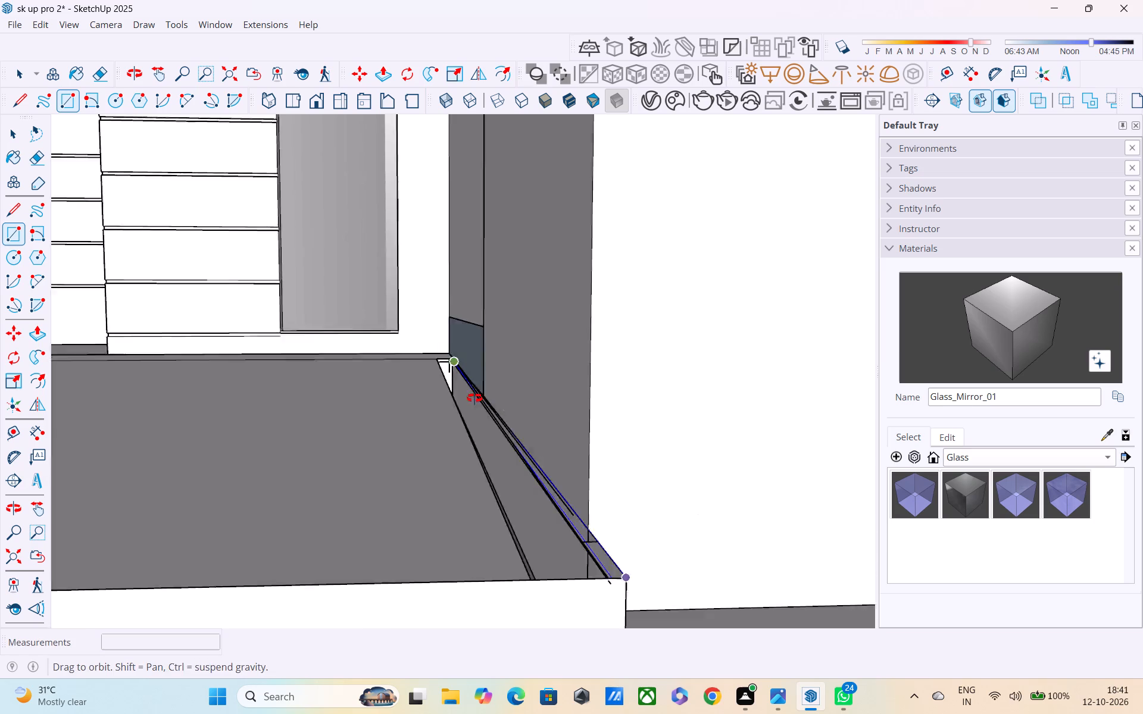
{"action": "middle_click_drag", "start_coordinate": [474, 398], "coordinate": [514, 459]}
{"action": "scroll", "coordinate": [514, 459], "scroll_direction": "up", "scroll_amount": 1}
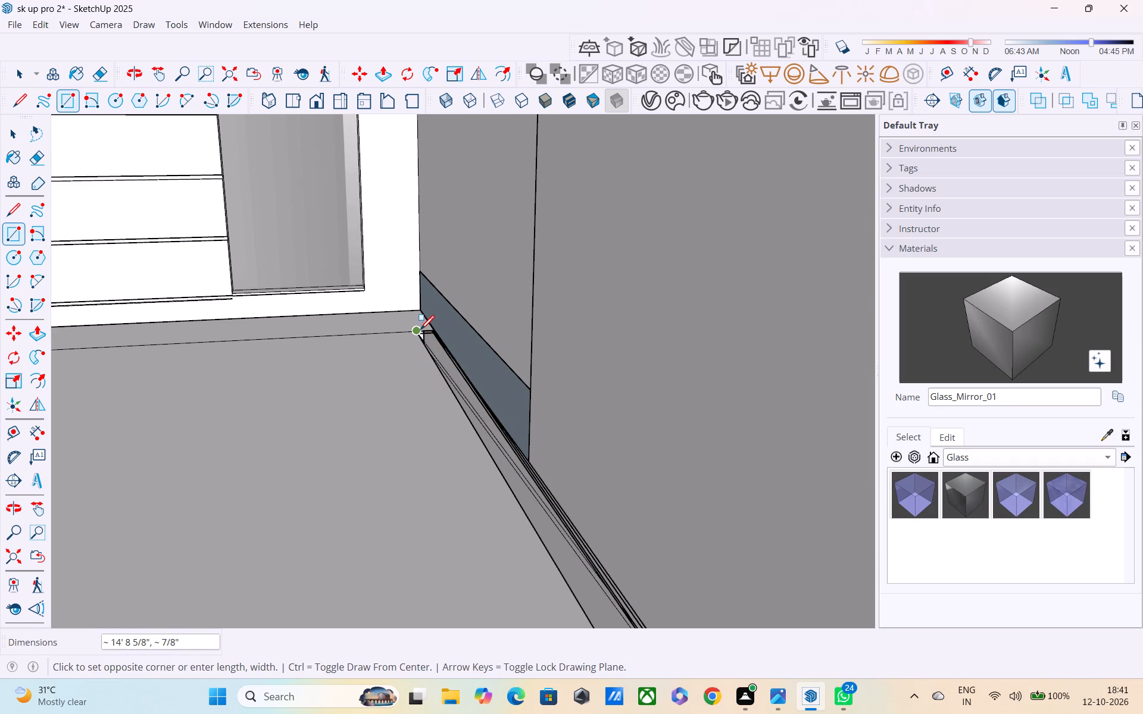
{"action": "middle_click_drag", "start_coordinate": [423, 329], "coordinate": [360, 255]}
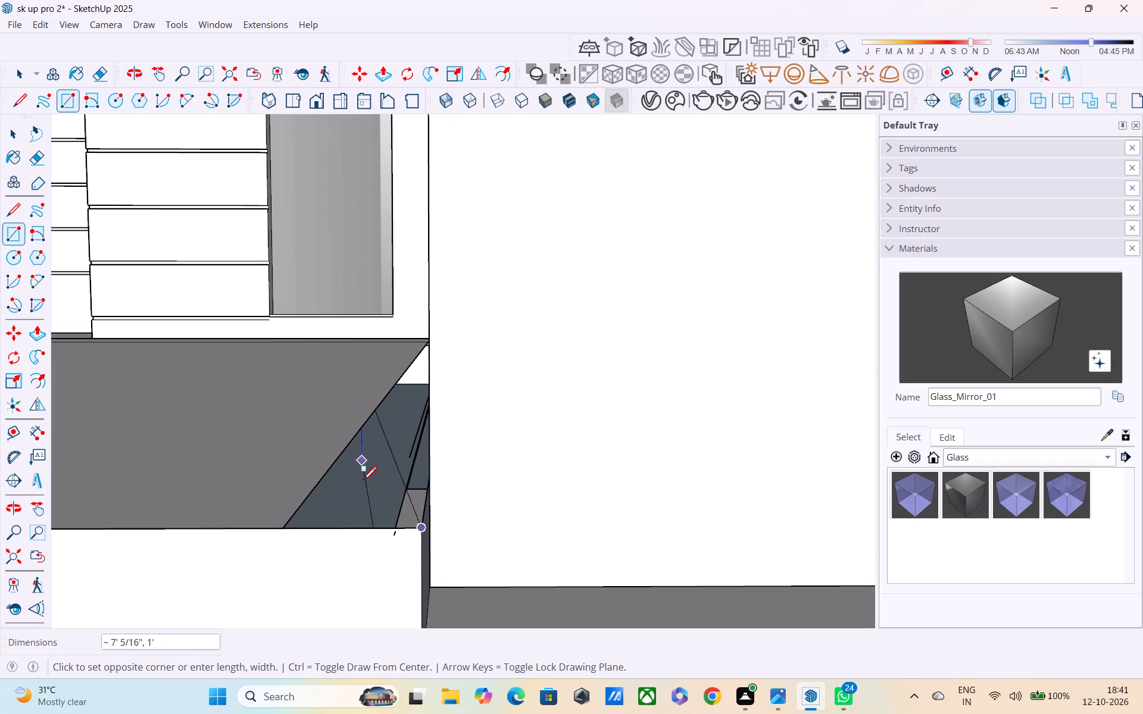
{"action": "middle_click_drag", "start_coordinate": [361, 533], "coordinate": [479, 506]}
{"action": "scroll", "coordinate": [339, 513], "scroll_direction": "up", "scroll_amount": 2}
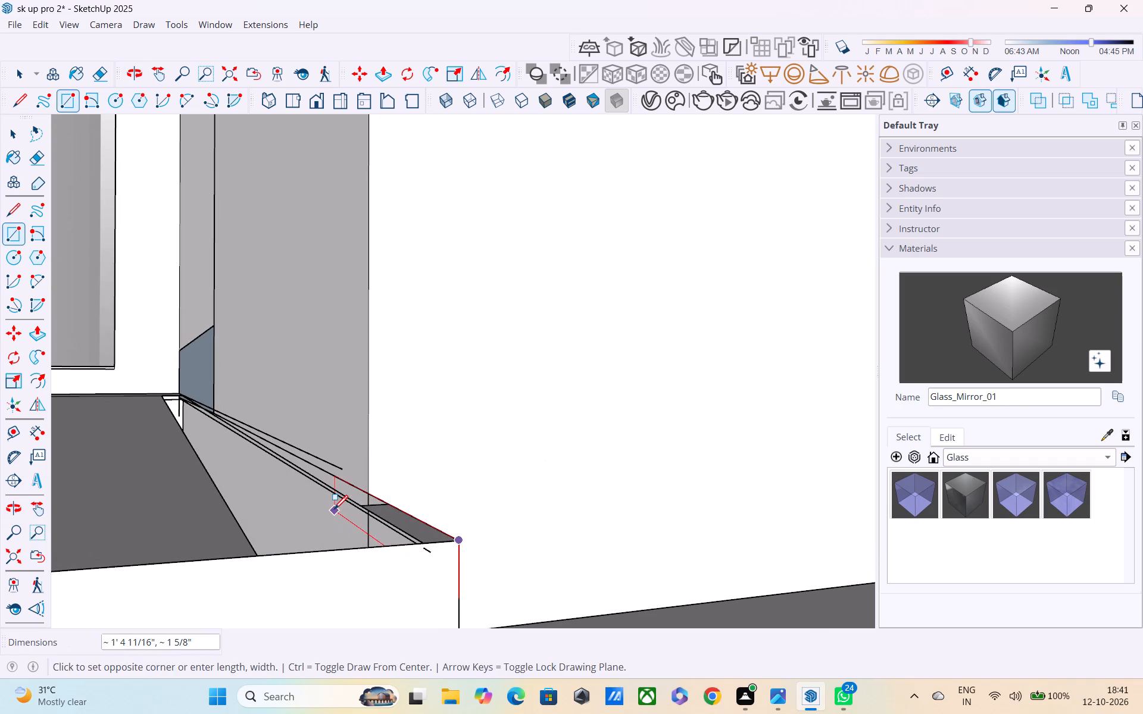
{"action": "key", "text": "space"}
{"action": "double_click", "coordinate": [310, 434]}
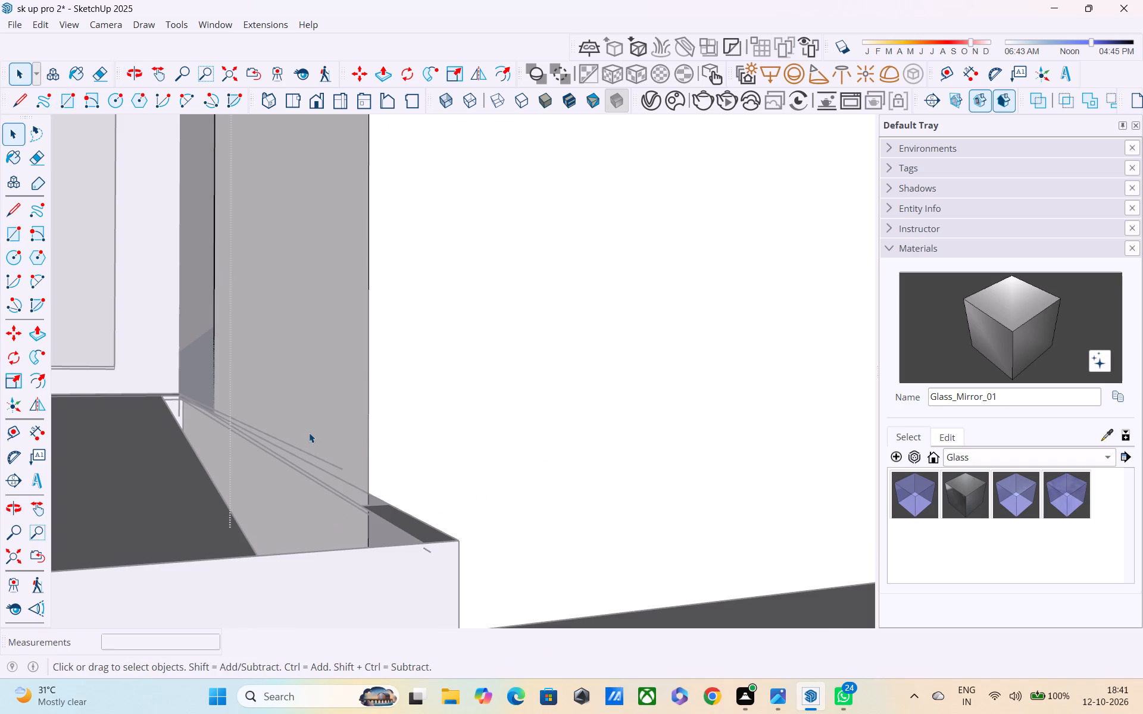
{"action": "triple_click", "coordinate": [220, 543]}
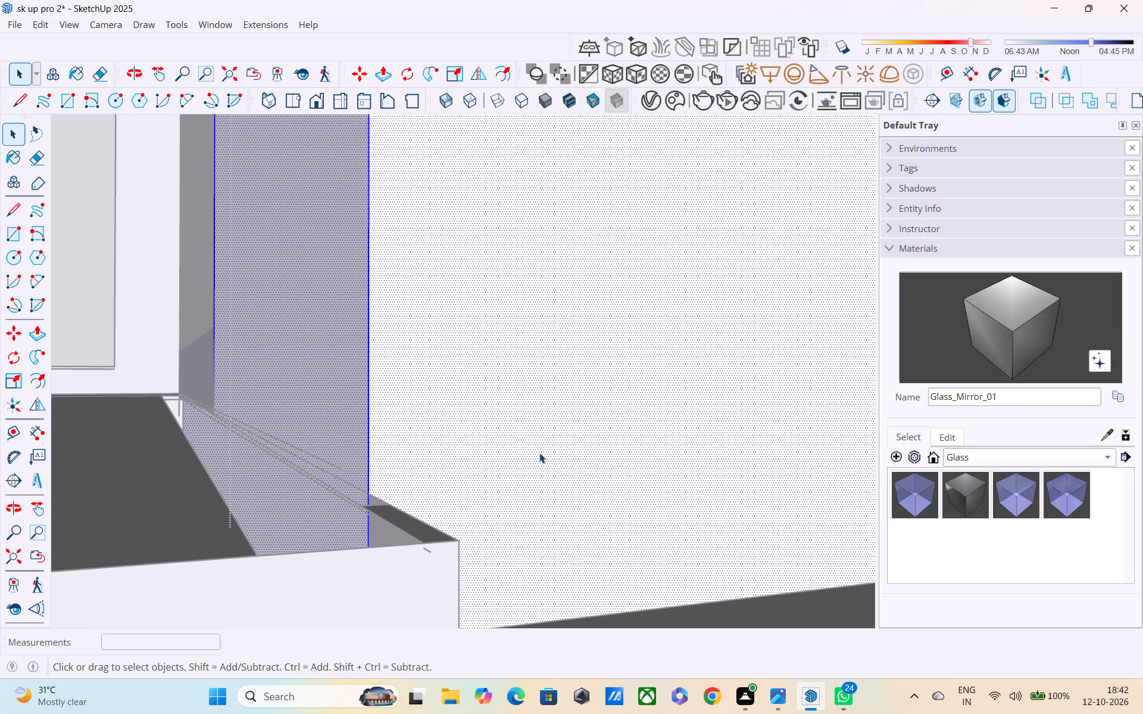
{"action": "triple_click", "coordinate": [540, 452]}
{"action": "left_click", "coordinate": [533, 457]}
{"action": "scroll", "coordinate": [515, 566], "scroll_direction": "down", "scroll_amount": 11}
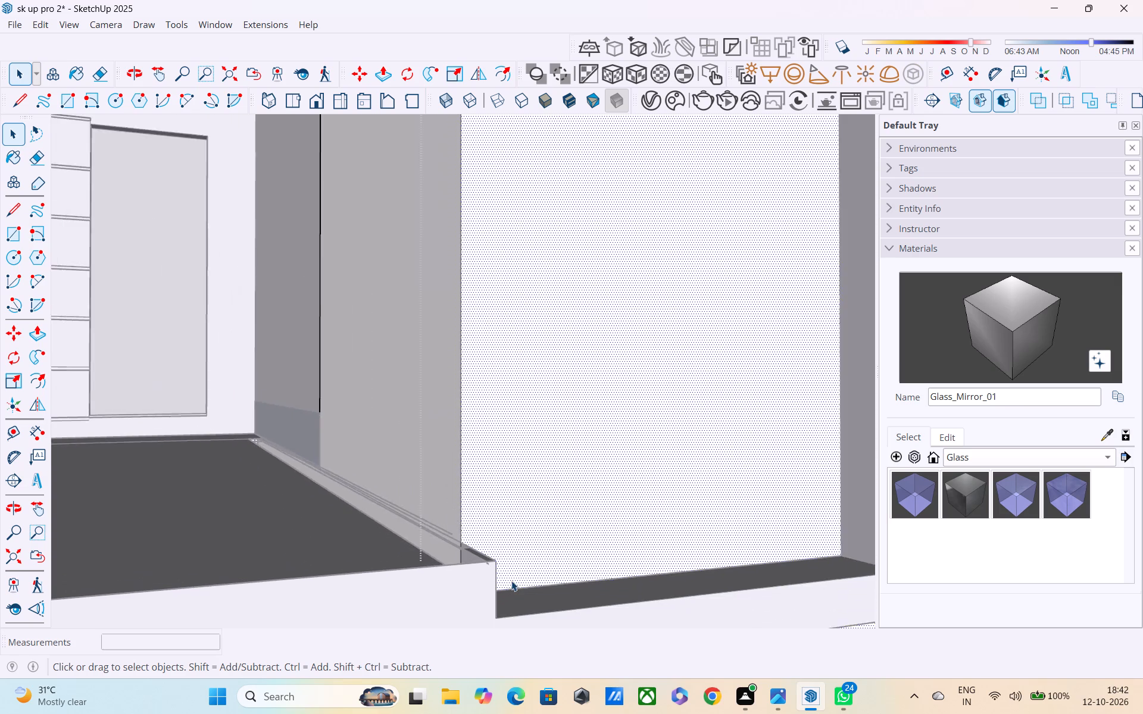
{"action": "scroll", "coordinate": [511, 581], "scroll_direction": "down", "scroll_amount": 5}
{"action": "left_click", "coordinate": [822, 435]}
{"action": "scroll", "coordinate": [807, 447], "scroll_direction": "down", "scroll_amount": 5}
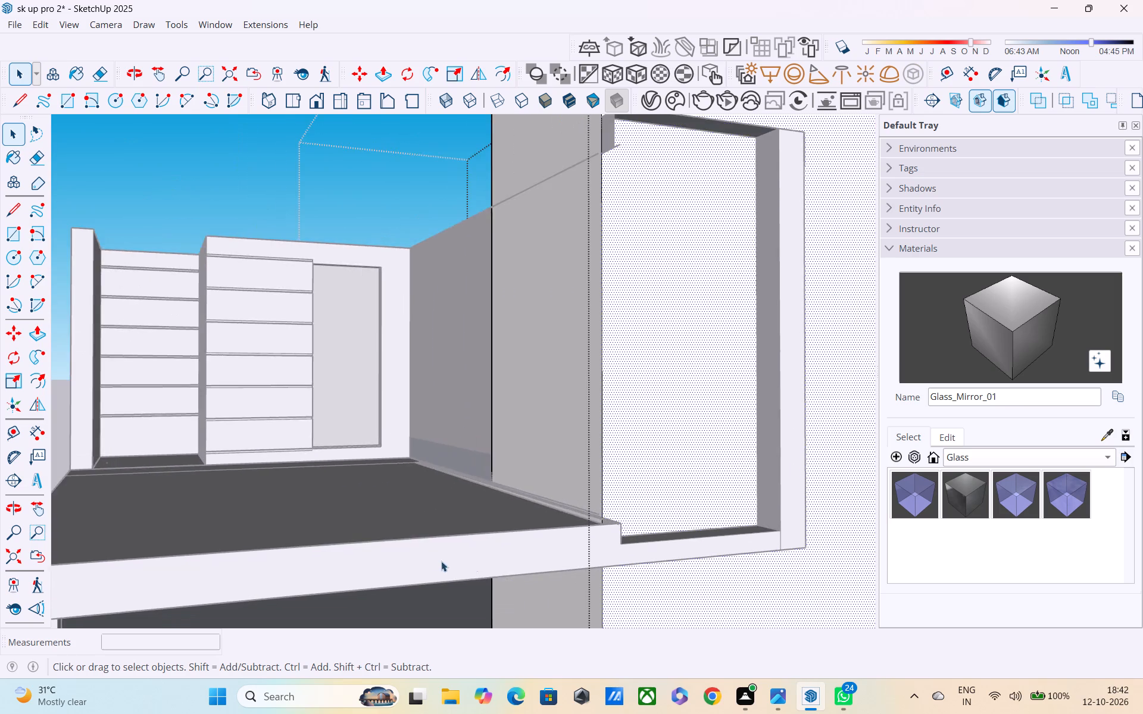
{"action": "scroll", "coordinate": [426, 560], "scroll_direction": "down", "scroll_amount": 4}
Reopen the terrace slab group and erase the thin parallel edges along its seam with the tall side wall.
{"action": "double_click", "coordinate": [119, 438]}
{"action": "middle_click_drag", "start_coordinate": [386, 474], "coordinate": [430, 563]}
{"action": "scroll", "coordinate": [452, 542], "scroll_direction": "up", "scroll_amount": 5}
{"action": "middle_click_drag", "start_coordinate": [458, 506], "coordinate": [424, 419]}
{"action": "scroll", "coordinate": [532, 450], "scroll_direction": "up", "scroll_amount": 6}
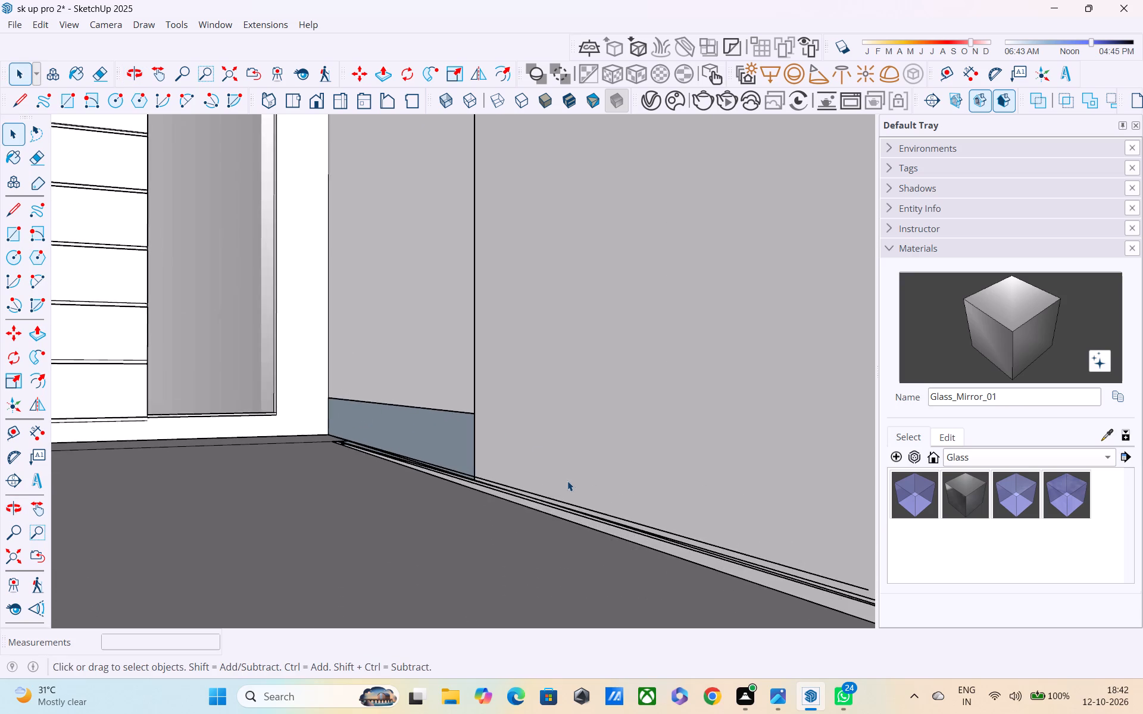
{"action": "scroll", "coordinate": [567, 481], "scroll_direction": "up", "scroll_amount": 4}
{"action": "middle_click_drag", "start_coordinate": [568, 487], "coordinate": [551, 452]}
{"action": "scroll", "coordinate": [550, 450], "scroll_direction": "up", "scroll_amount": 3}
{"action": "scroll", "coordinate": [569, 497], "scroll_direction": "up", "scroll_amount": 5}
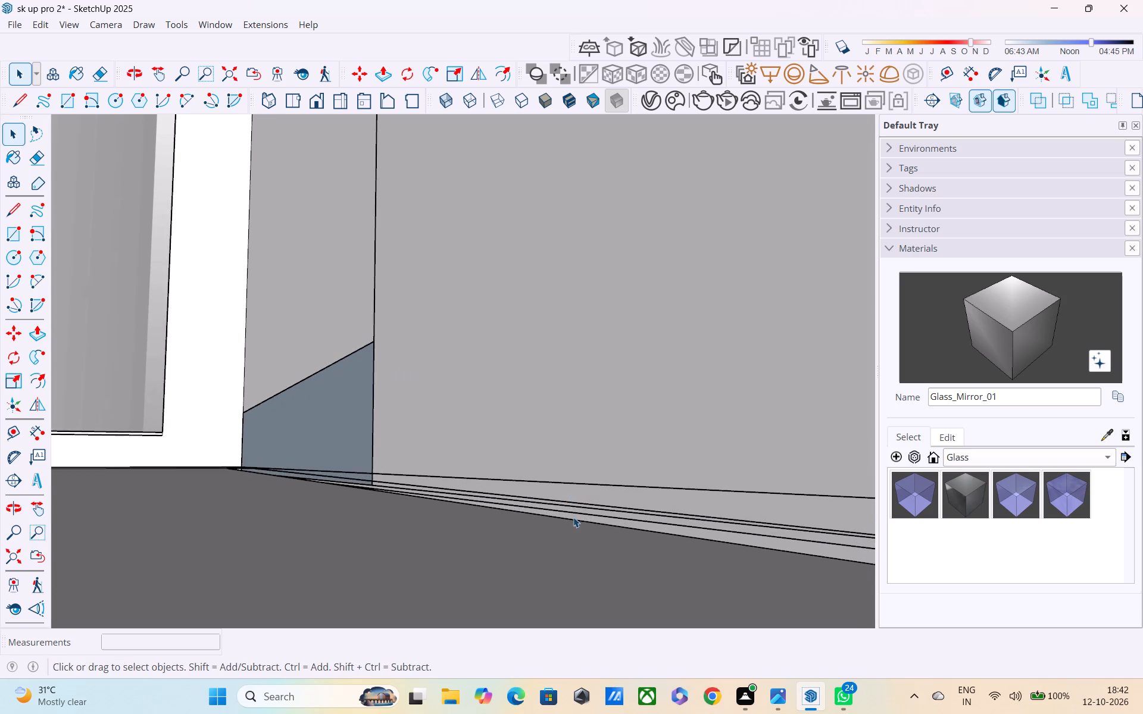
{"action": "scroll", "coordinate": [573, 517], "scroll_direction": "up", "scroll_amount": 2}
{"action": "middle_click_drag", "start_coordinate": [574, 520], "coordinate": [587, 549]}
{"action": "scroll", "coordinate": [587, 549], "scroll_direction": "up", "scroll_amount": 1}
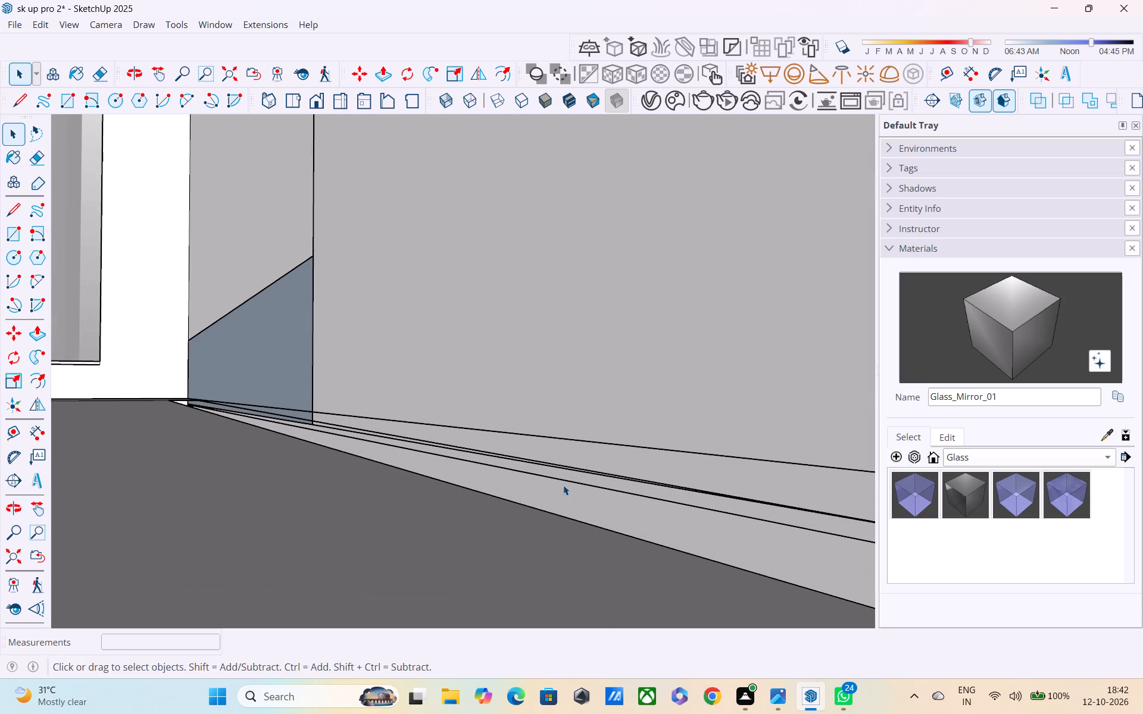
{"action": "key", "text": "e"}
{"action": "left_click", "coordinate": [559, 474]}
{"action": "left_click", "coordinate": [558, 478]}
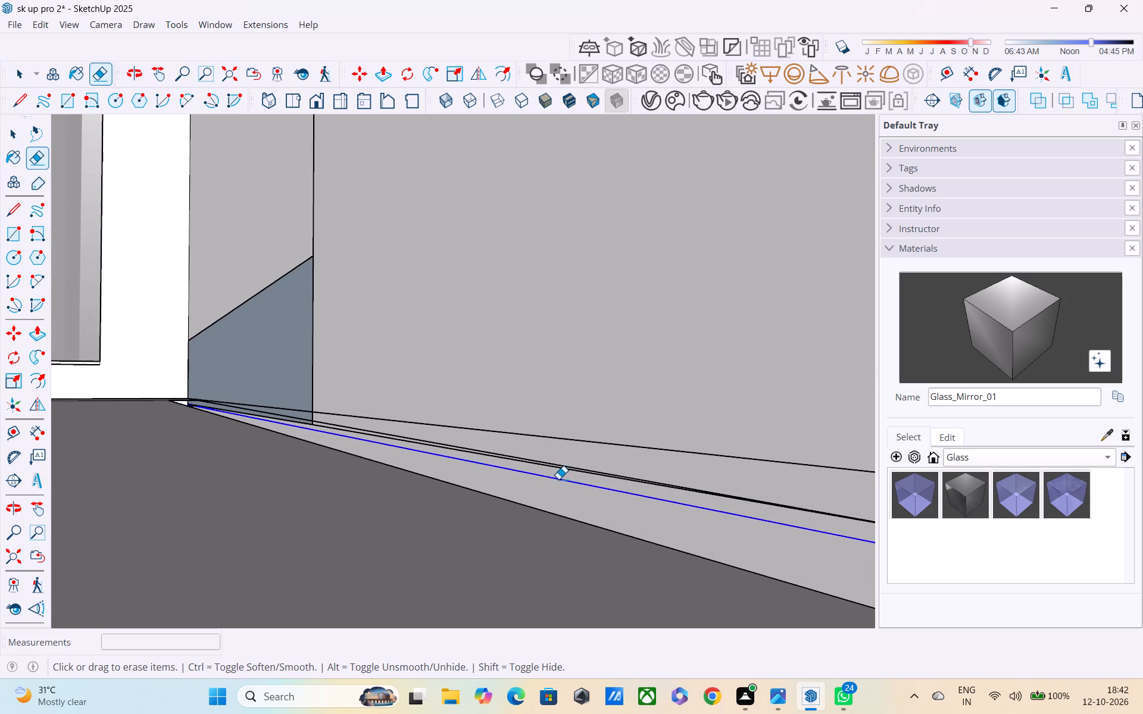
{"action": "left_click", "coordinate": [555, 471]}
{"action": "left_click", "coordinate": [554, 467]}
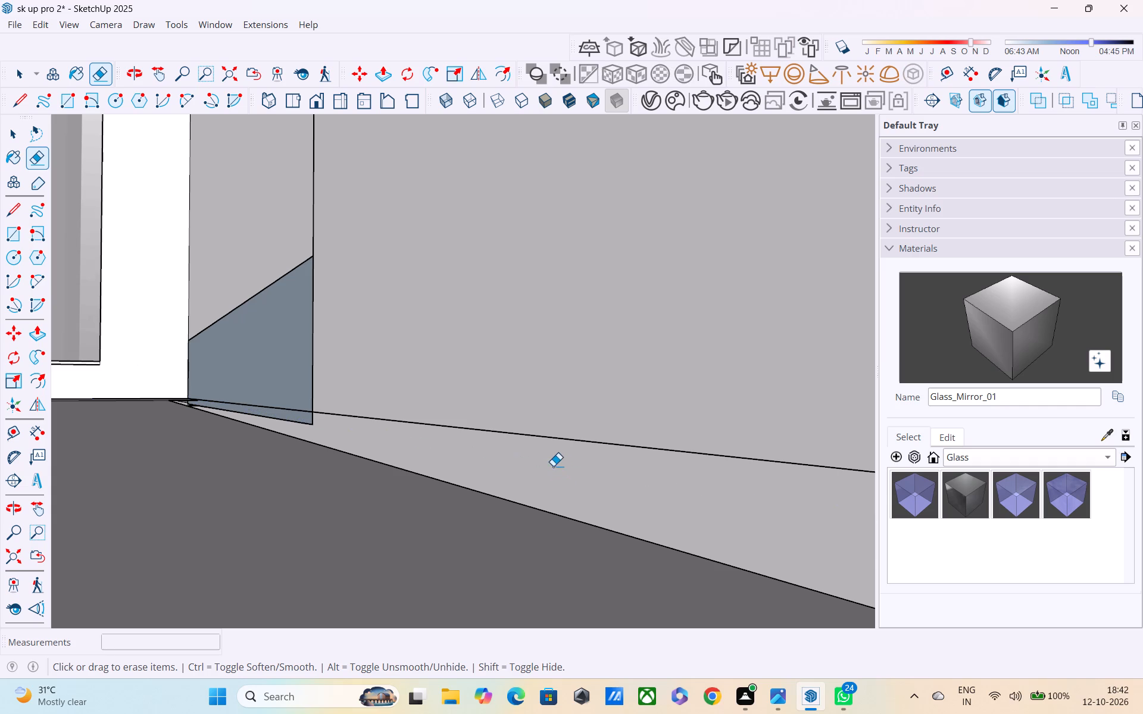
Check the slab from outside and below, and undo the last edge erasure along the side-wall seam.
{"action": "scroll", "coordinate": [554, 446], "scroll_direction": "down", "scroll_amount": 3}
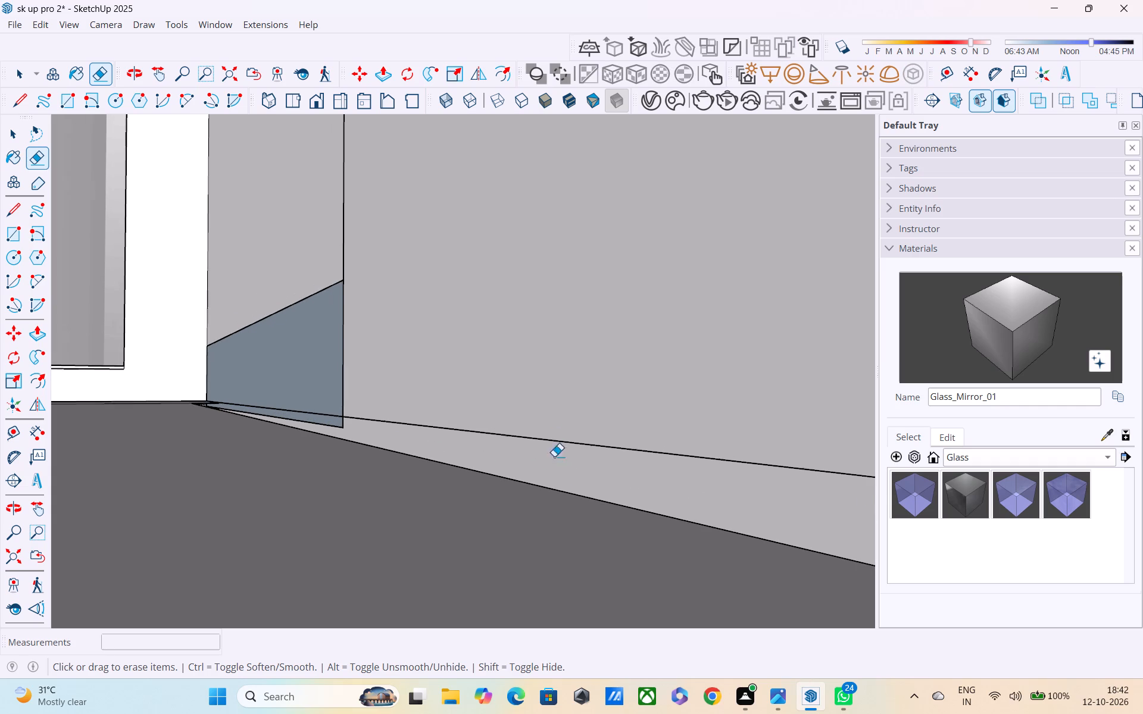
{"action": "scroll", "coordinate": [589, 495], "scroll_direction": "down", "scroll_amount": 1}
{"action": "middle_click_drag", "start_coordinate": [586, 500], "coordinate": [541, 505]}
{"action": "scroll", "coordinate": [574, 500], "scroll_direction": "down", "scroll_amount": 20}
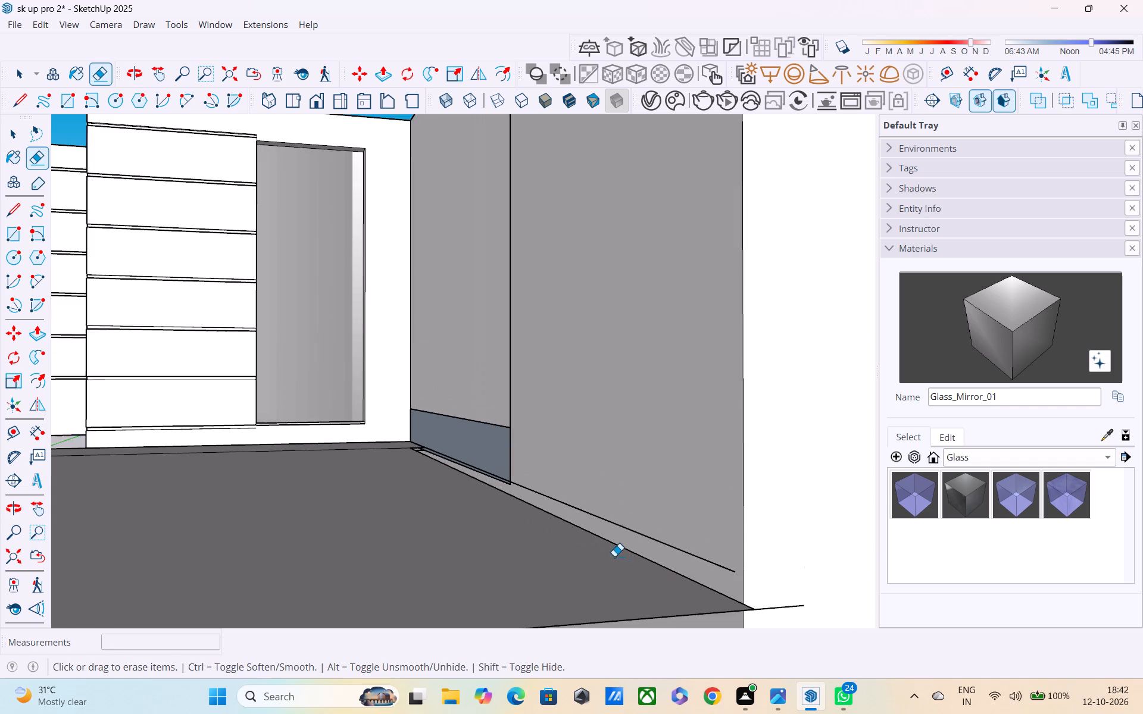
{"action": "scroll", "coordinate": [638, 572], "scroll_direction": "down", "scroll_amount": 1}
{"action": "middle_click_drag", "start_coordinate": [683, 579], "coordinate": [562, 566]}
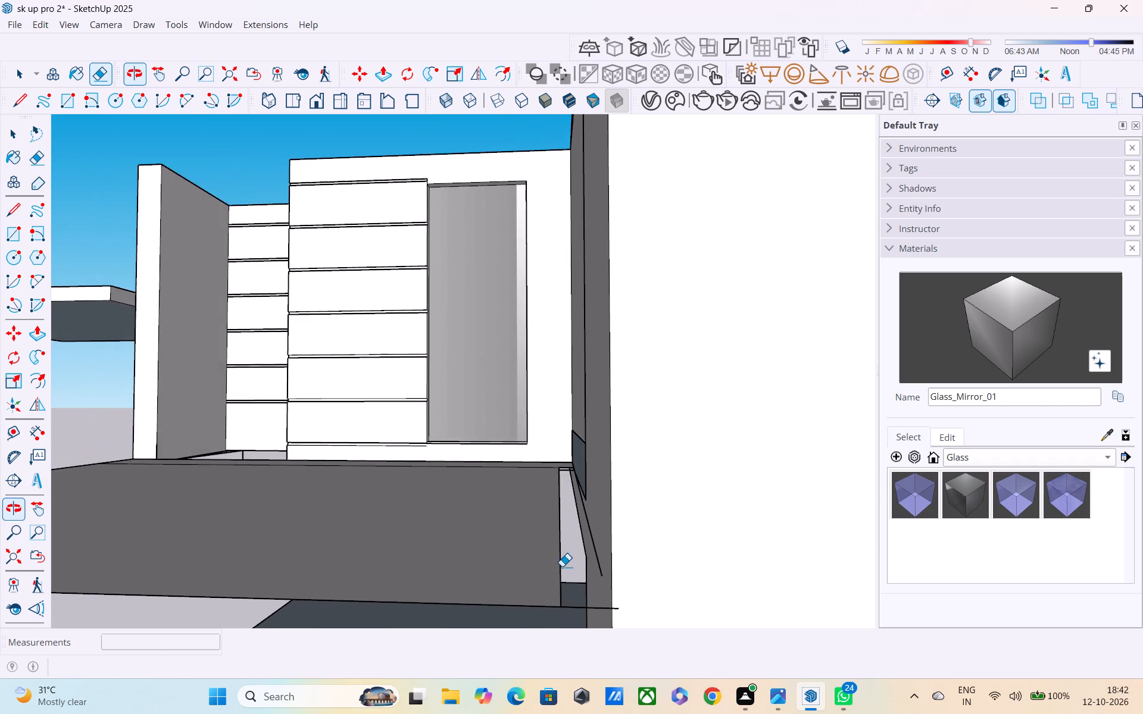
{"action": "scroll", "coordinate": [561, 567], "scroll_direction": "down", "scroll_amount": 10}
{"action": "scroll", "coordinate": [419, 677], "scroll_direction": "down", "scroll_amount": 1}
{"action": "scroll", "coordinate": [416, 572], "scroll_direction": "down", "scroll_amount": 2}
{"action": "middle_click_drag", "start_coordinate": [416, 547], "coordinate": [421, 502]}
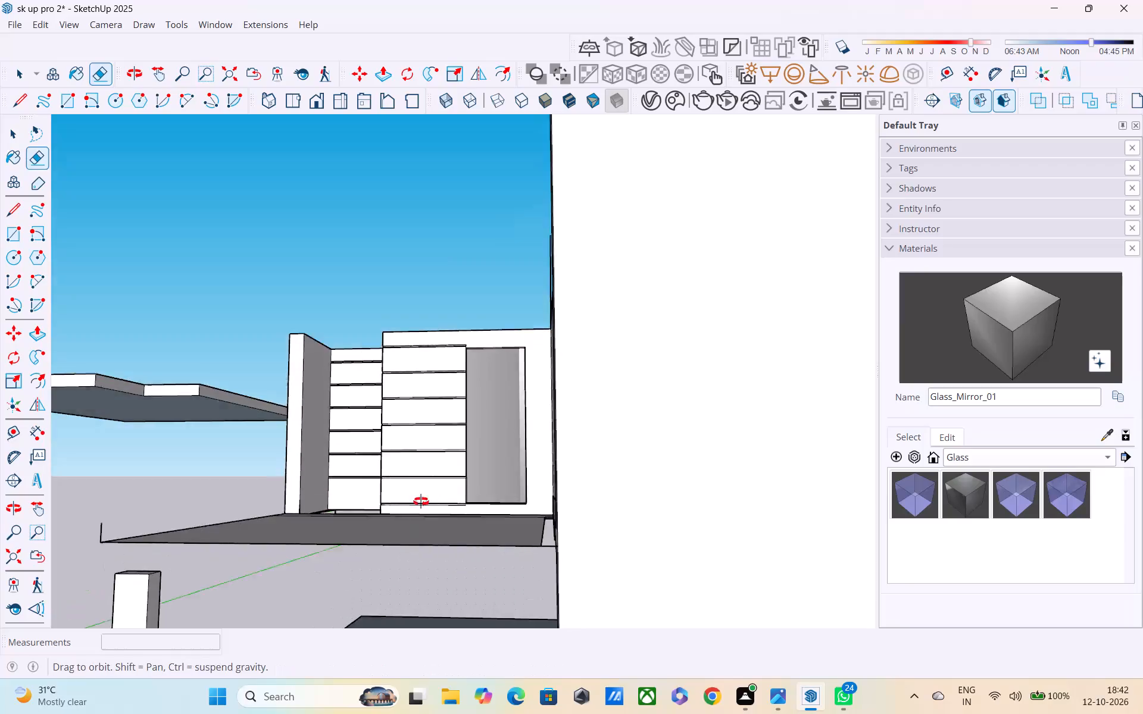
{"action": "middle_click_drag", "start_coordinate": [421, 502], "coordinate": [431, 459]}
{"action": "scroll", "coordinate": [429, 486], "scroll_direction": "down", "scroll_amount": 7}
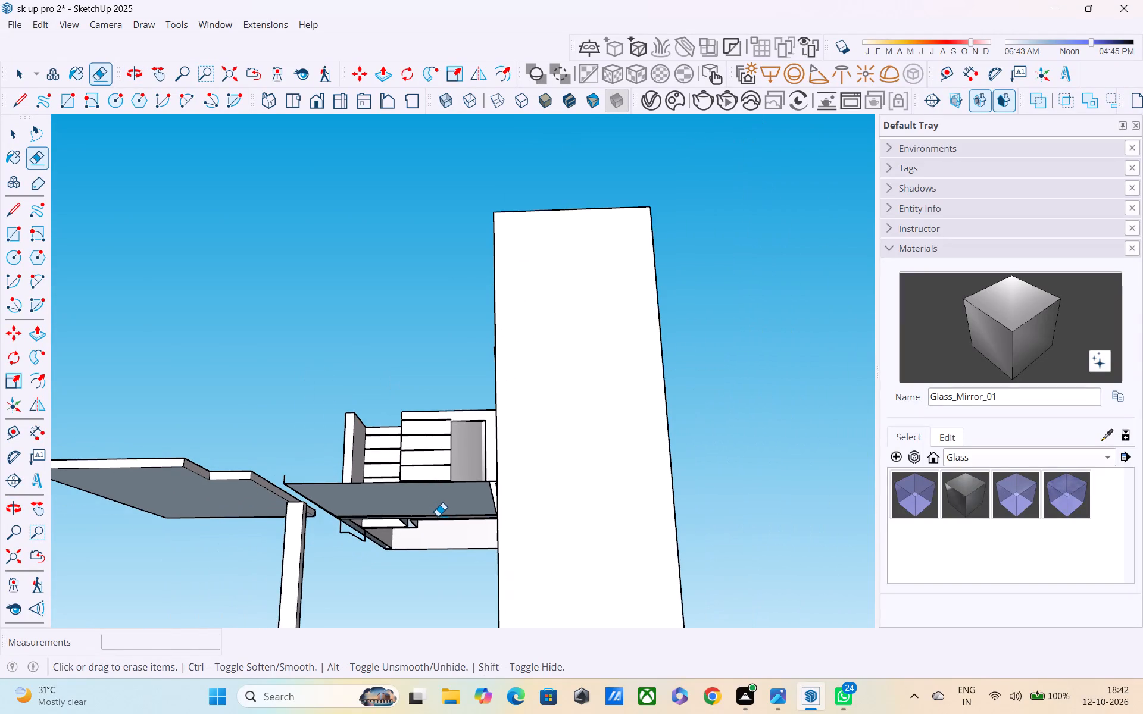
{"action": "key", "text": "ctrl+z"}
Erase the short stray vertical edge at the terrace slab's outer corner, undoing any erasure that removes the slab's side faces.
{"action": "scroll", "coordinate": [438, 516], "scroll_direction": "down", "scroll_amount": 3}
{"action": "middle_click_drag", "start_coordinate": [438, 504], "coordinate": [546, 634]}
{"action": "scroll", "coordinate": [546, 634], "scroll_direction": "up", "scroll_amount": 1}
{"action": "scroll", "coordinate": [520, 559], "scroll_direction": "up", "scroll_amount": 6}
{"action": "scroll", "coordinate": [317, 624], "scroll_direction": "up", "scroll_amount": 1}
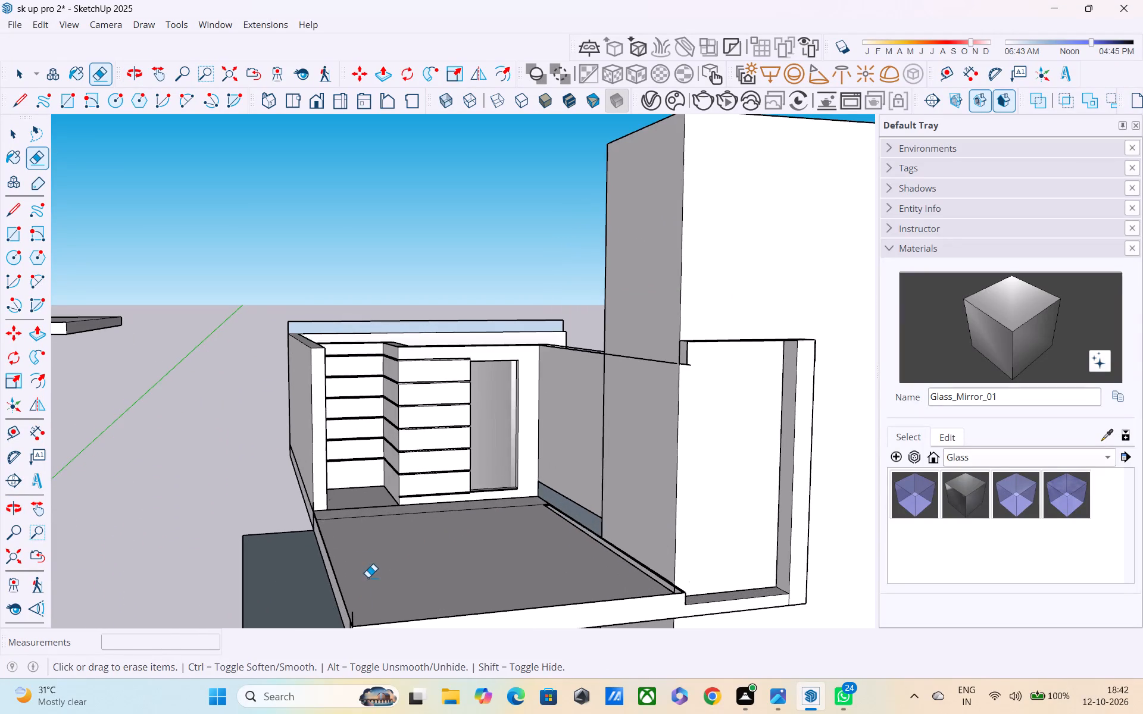
{"action": "middle_click_drag", "start_coordinate": [368, 577], "coordinate": [458, 507]}
{"action": "scroll", "coordinate": [523, 513], "scroll_direction": "up", "scroll_amount": 3}
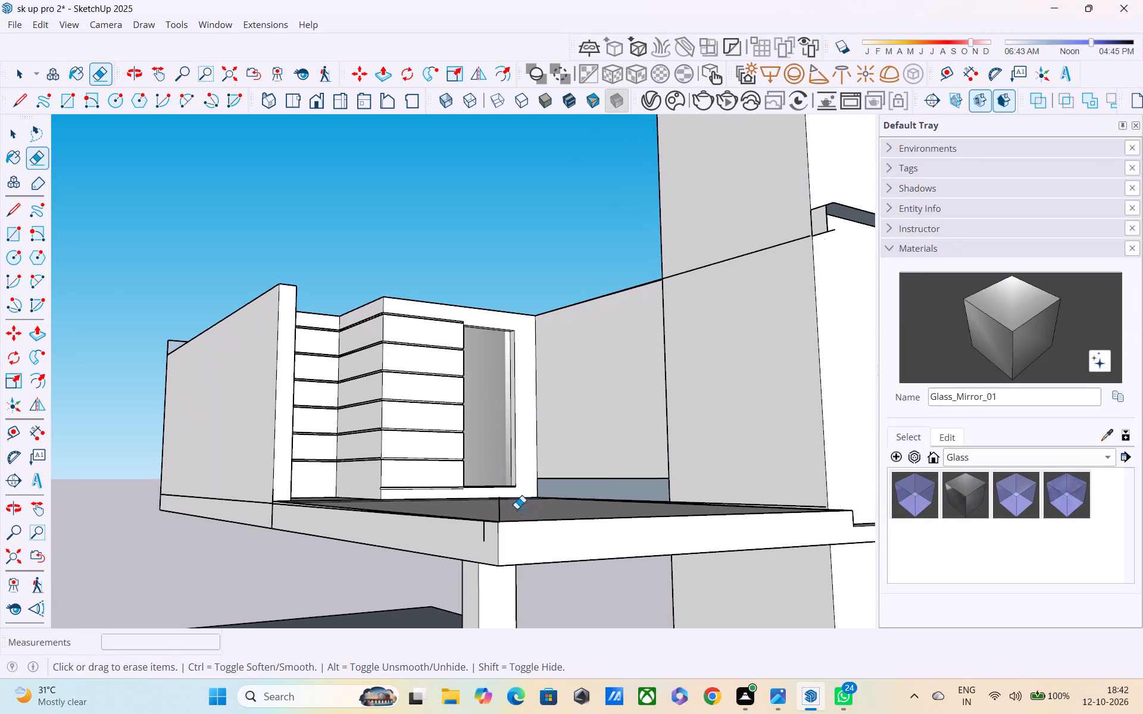
{"action": "left_click", "coordinate": [501, 504]}
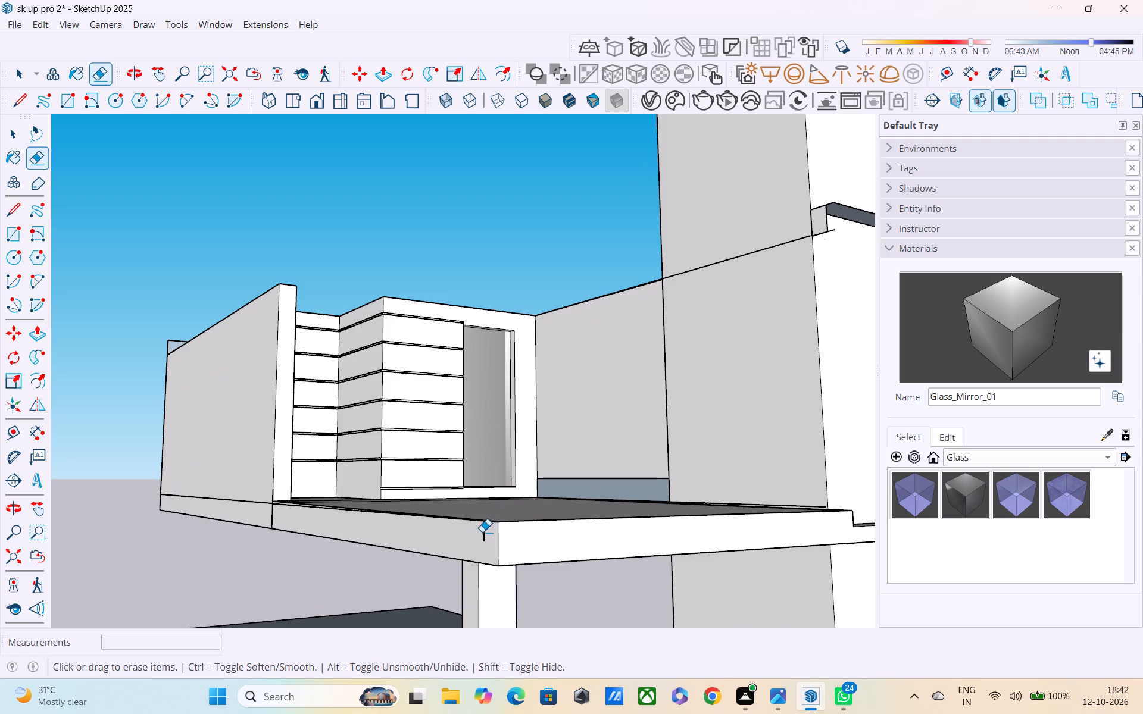
{"action": "left_click", "coordinate": [482, 532]}
{"action": "left_click", "coordinate": [486, 536]}
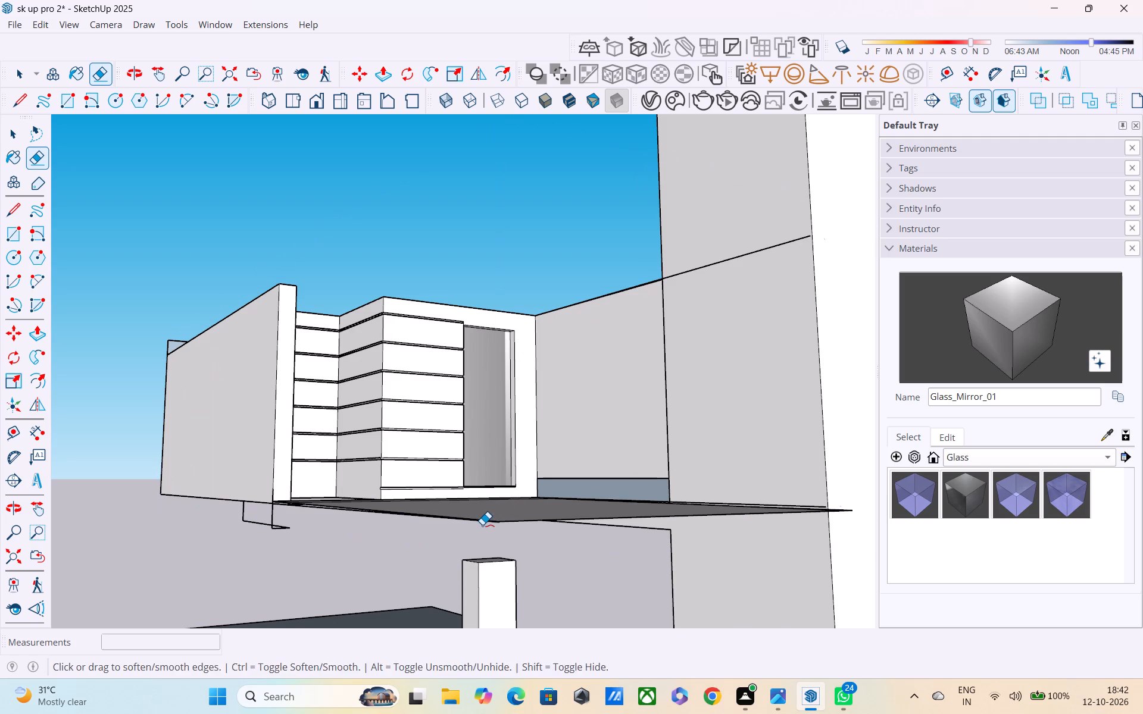
{"action": "key", "text": "ctrl+z"}
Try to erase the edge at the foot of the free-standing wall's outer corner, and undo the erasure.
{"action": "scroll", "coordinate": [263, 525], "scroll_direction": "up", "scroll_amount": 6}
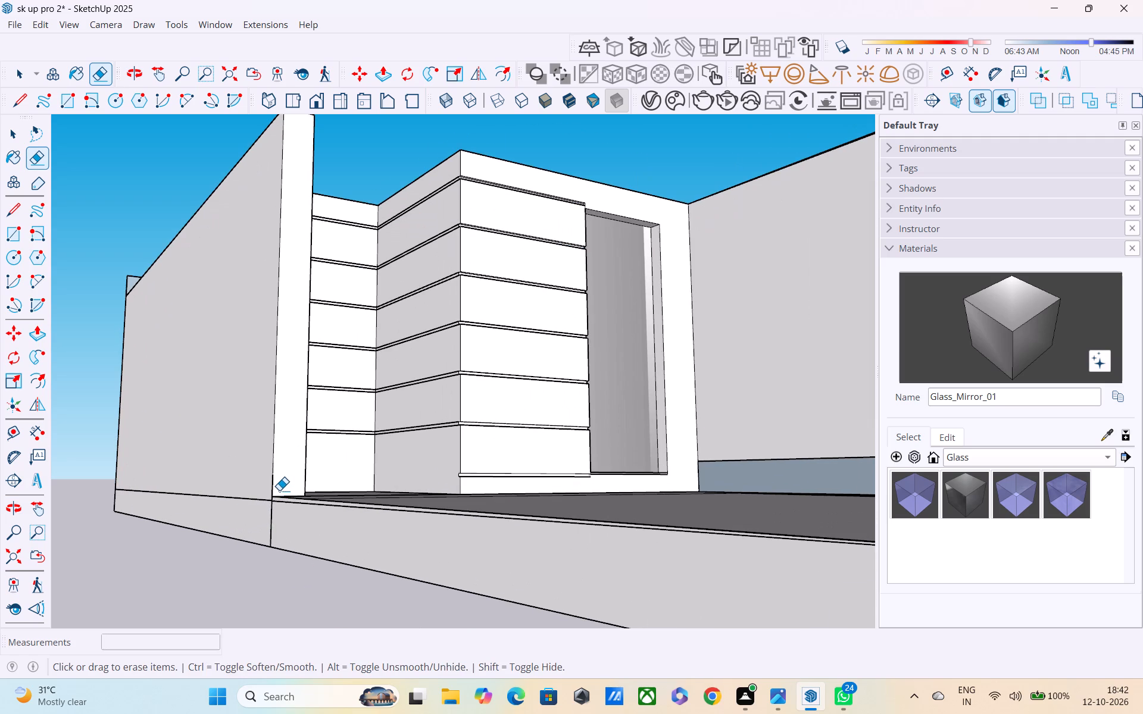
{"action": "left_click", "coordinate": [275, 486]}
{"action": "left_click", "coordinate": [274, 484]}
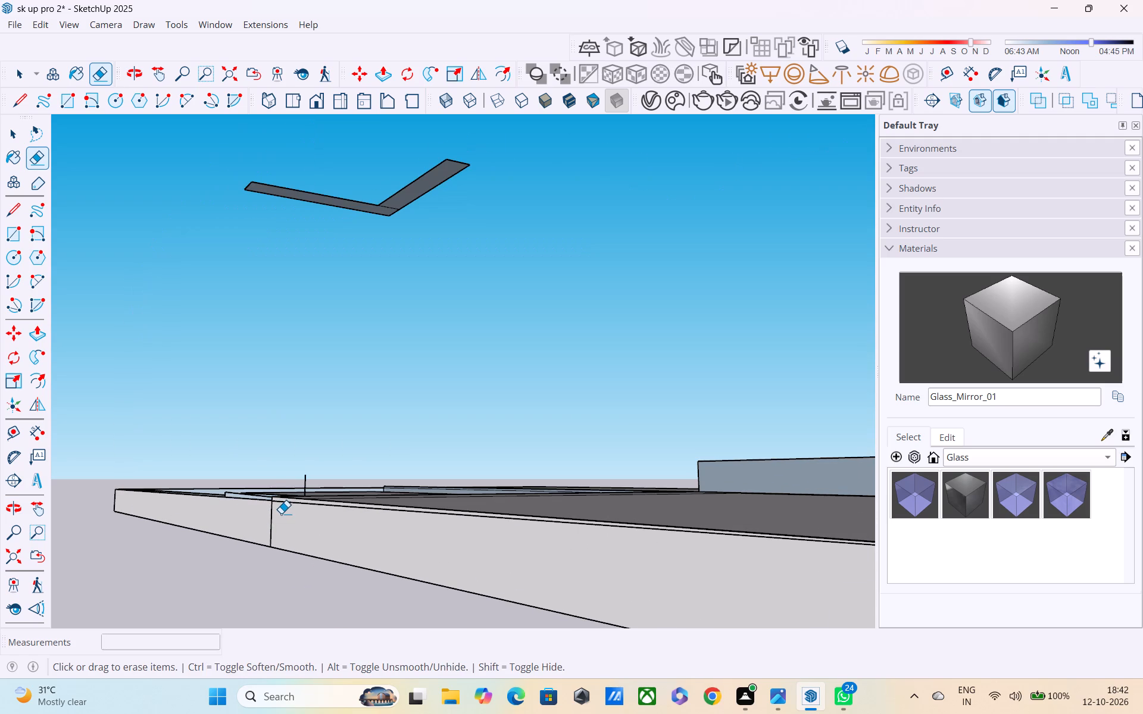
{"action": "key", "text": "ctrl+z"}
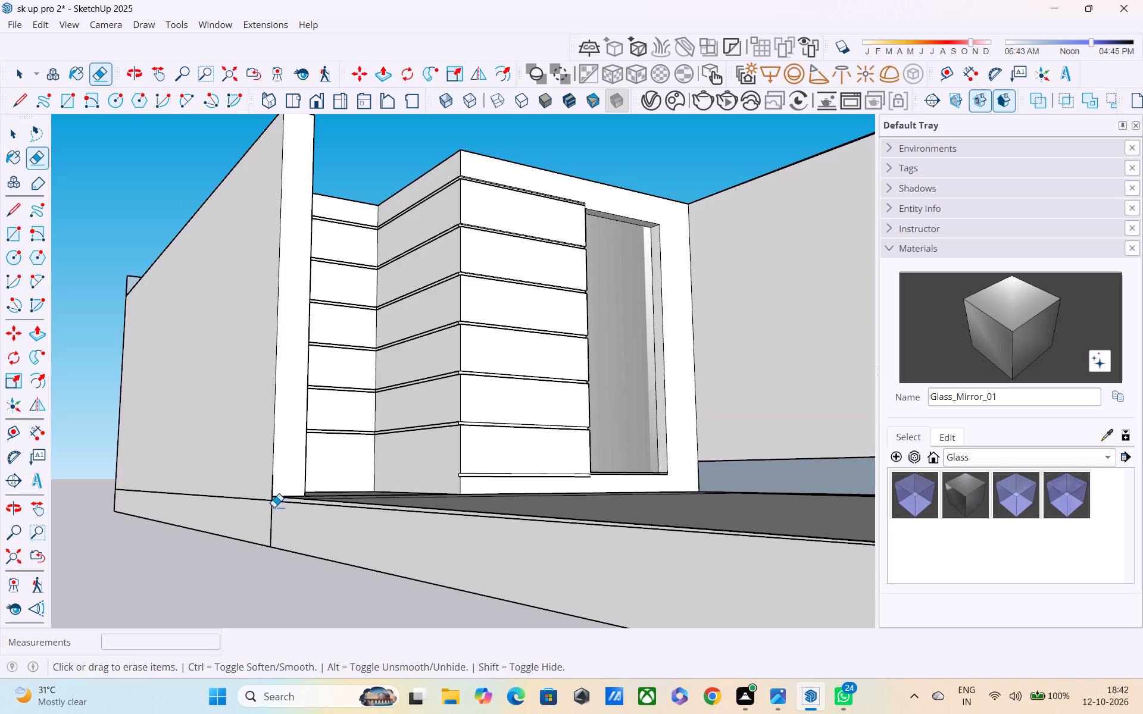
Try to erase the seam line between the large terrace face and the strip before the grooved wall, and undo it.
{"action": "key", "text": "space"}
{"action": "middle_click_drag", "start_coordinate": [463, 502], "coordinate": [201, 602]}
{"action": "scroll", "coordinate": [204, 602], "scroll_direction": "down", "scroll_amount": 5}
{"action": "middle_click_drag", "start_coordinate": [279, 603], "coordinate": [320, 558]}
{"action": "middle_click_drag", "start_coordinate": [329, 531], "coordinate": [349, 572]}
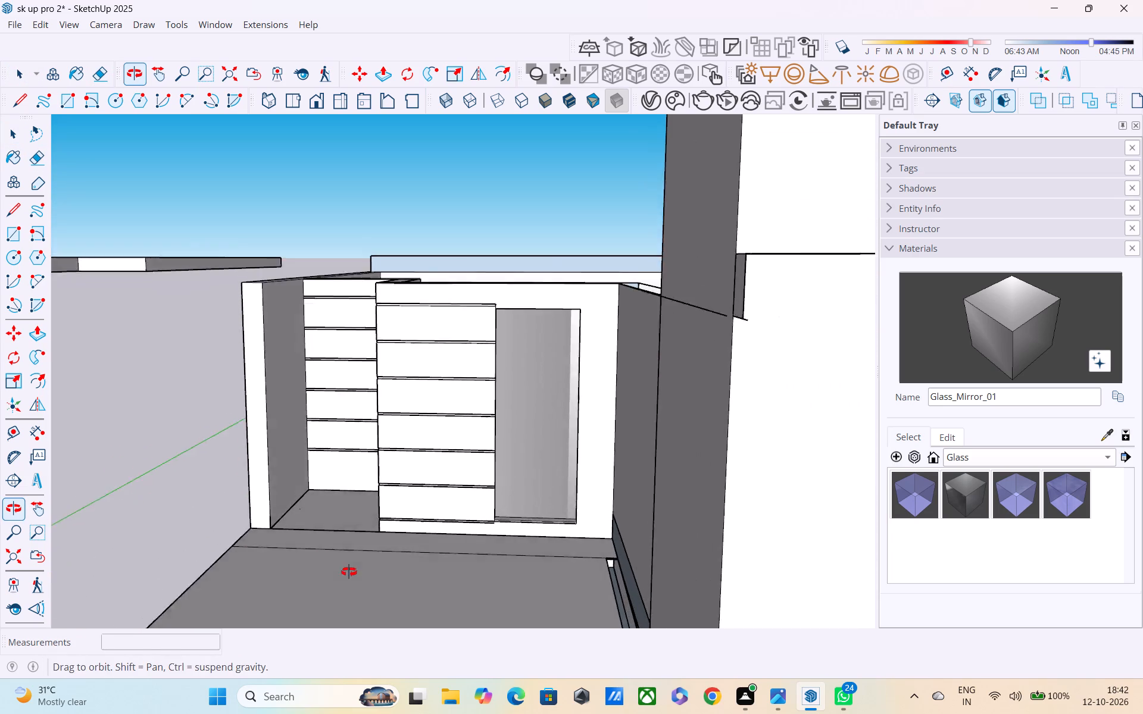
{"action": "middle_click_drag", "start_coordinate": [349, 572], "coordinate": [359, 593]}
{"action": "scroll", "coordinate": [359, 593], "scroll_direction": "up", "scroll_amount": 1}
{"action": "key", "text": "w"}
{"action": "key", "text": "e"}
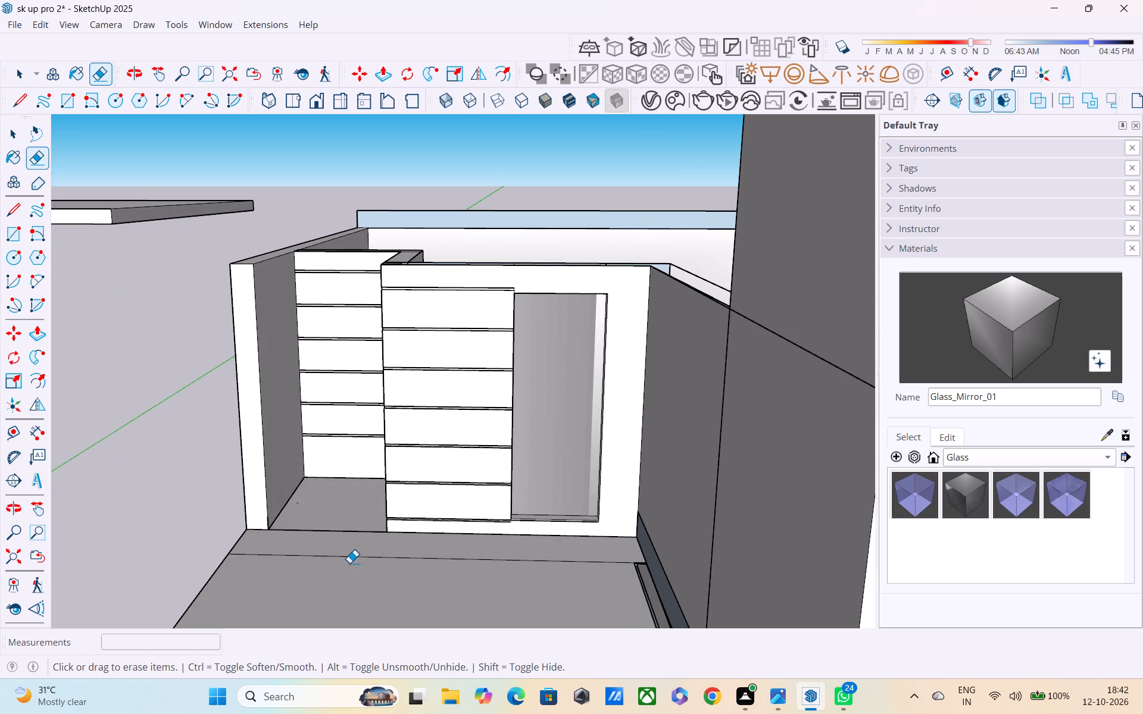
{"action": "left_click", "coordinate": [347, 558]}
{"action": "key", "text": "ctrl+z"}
Draw a rectangle about 8' 9" by 1' over the blue band at the base of the wall beside the terrace.
{"action": "scroll", "coordinate": [345, 557], "scroll_direction": "down", "scroll_amount": 2}
{"action": "scroll", "coordinate": [530, 562], "scroll_direction": "up", "scroll_amount": 1}
{"action": "scroll", "coordinate": [530, 568], "scroll_direction": "down", "scroll_amount": 2}
{"action": "middle_click_drag", "start_coordinate": [529, 577], "coordinate": [519, 571]}
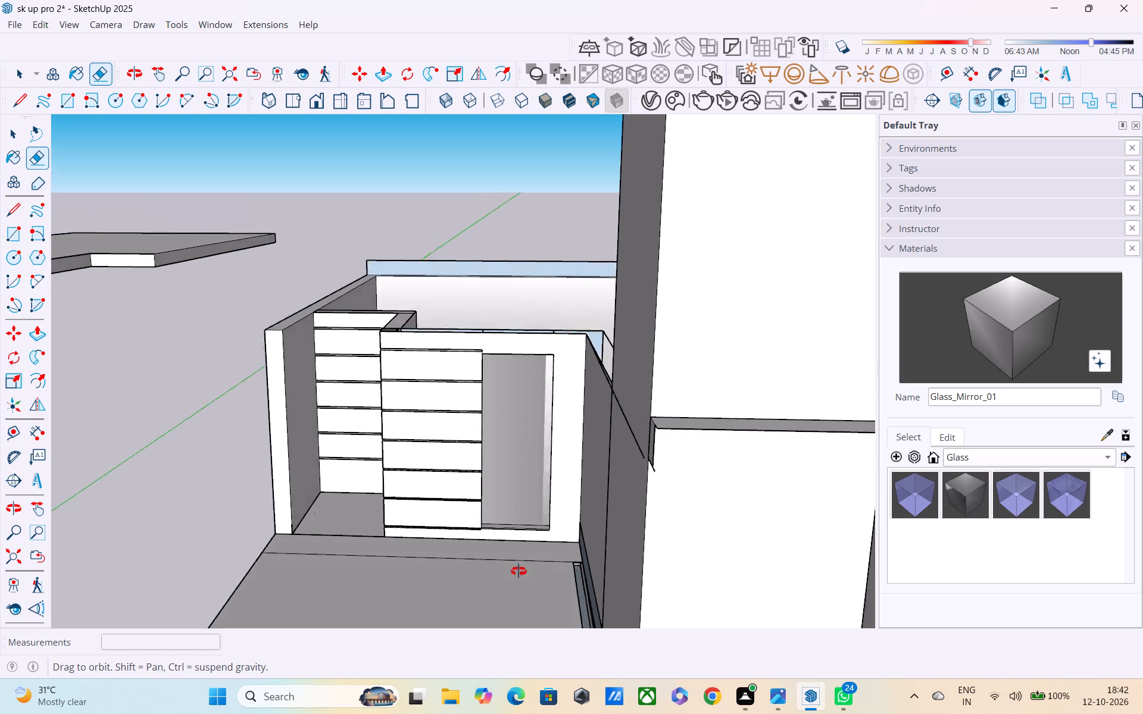
{"action": "middle_click_drag", "start_coordinate": [519, 571], "coordinate": [599, 533]}
{"action": "middle_click_drag", "start_coordinate": [514, 543], "coordinate": [744, 547]}
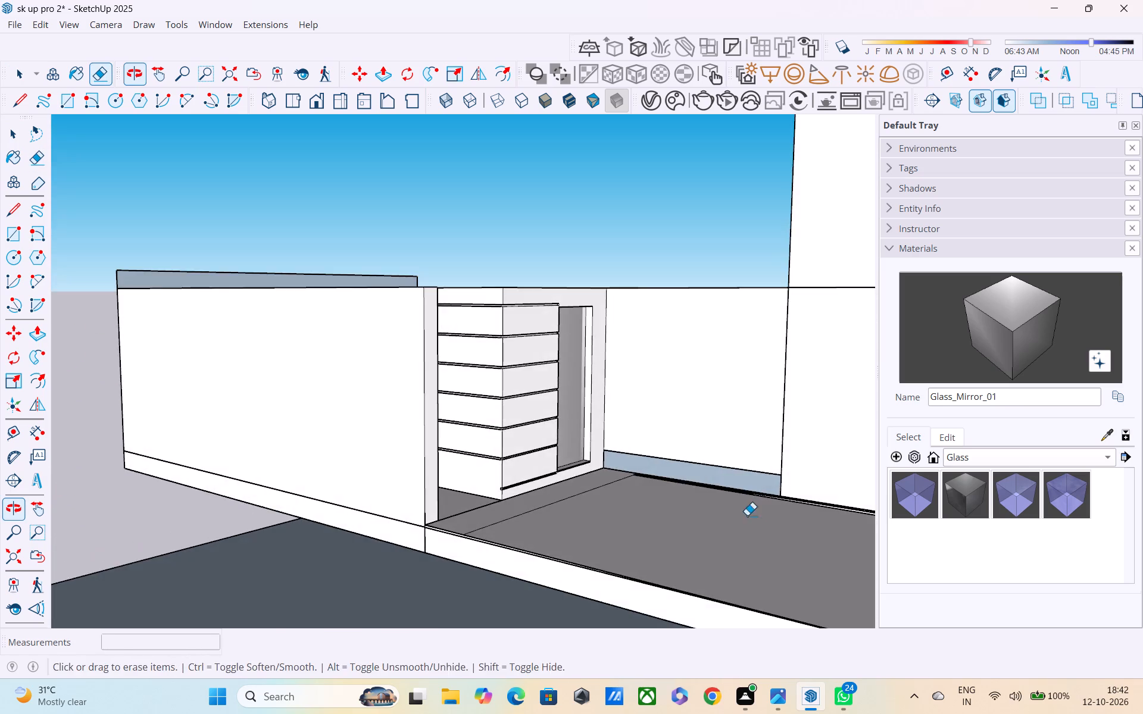
{"action": "middle_click_drag", "start_coordinate": [623, 509], "coordinate": [766, 531]}
{"action": "scroll", "coordinate": [686, 453], "scroll_direction": "up", "scroll_amount": 3}
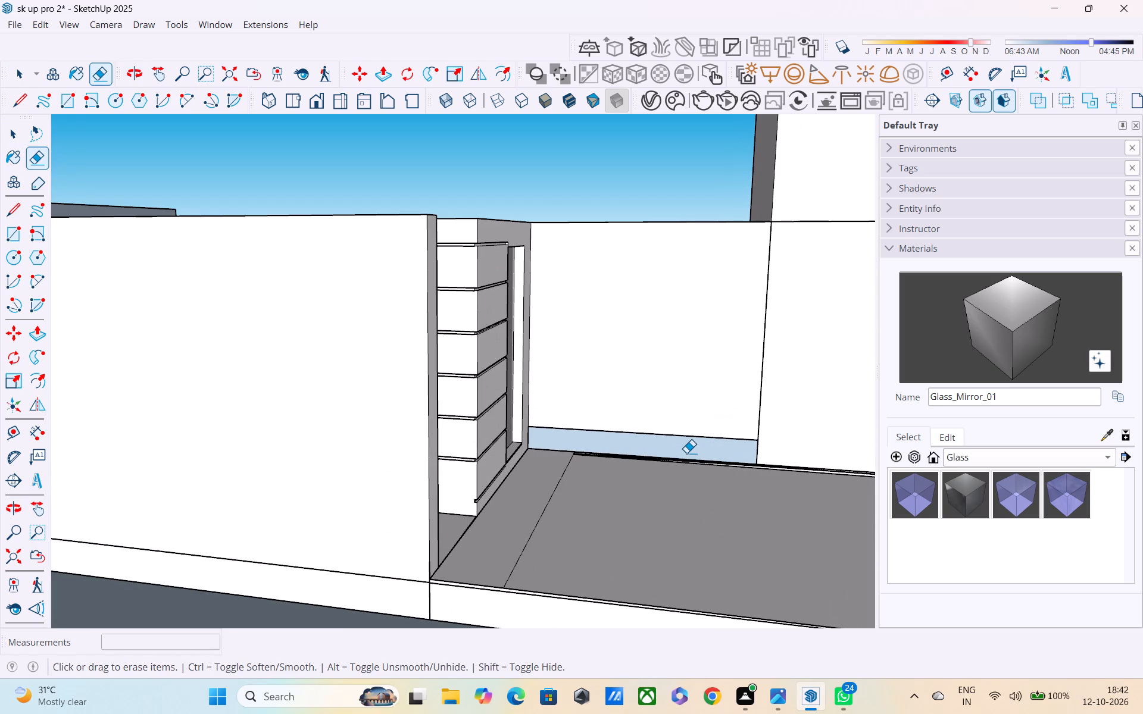
{"action": "key", "text": "r"}
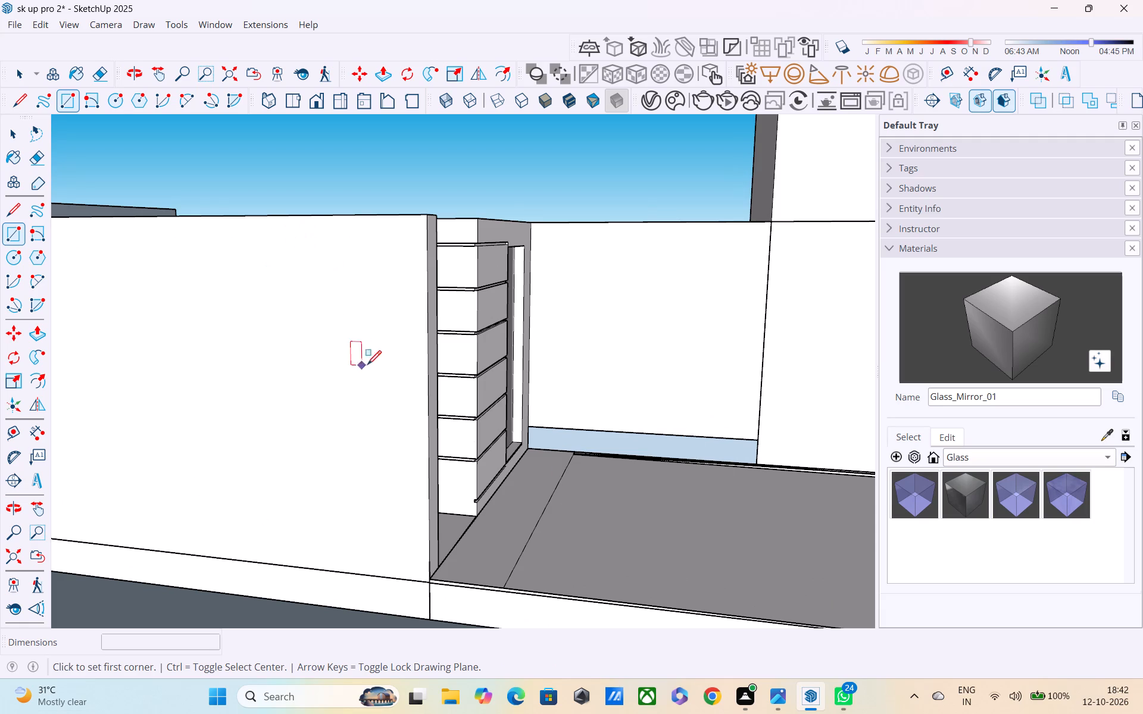
{"action": "left_click", "coordinate": [530, 426]}
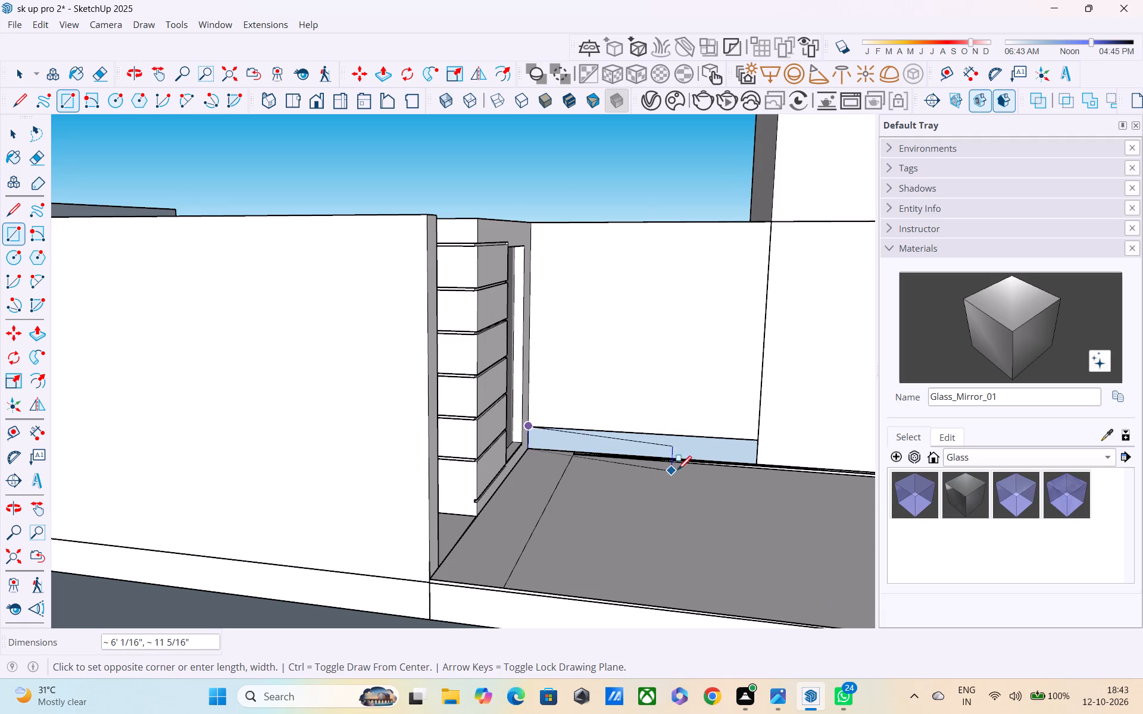
{"action": "left_click", "coordinate": [760, 461]}
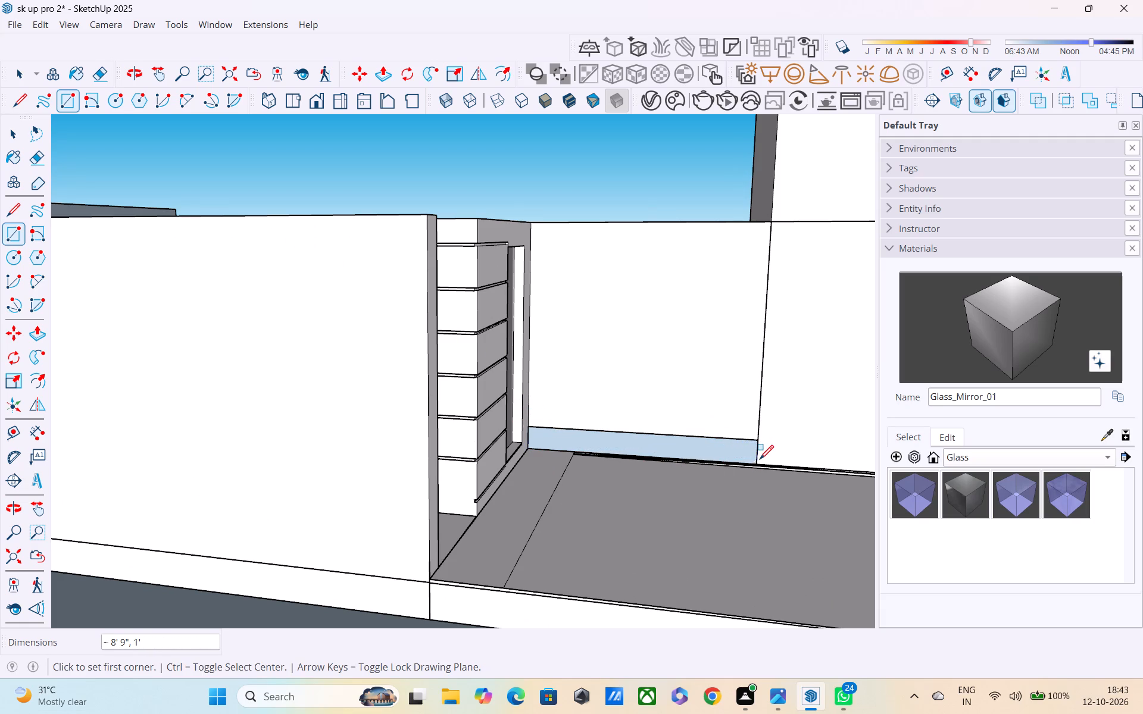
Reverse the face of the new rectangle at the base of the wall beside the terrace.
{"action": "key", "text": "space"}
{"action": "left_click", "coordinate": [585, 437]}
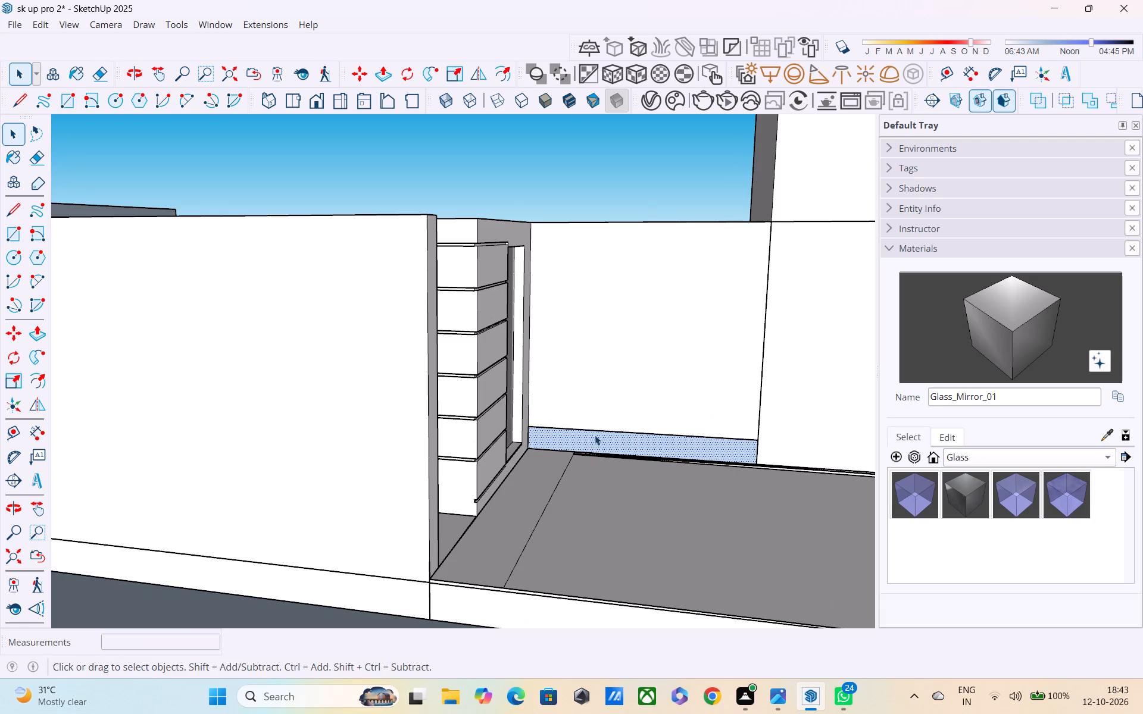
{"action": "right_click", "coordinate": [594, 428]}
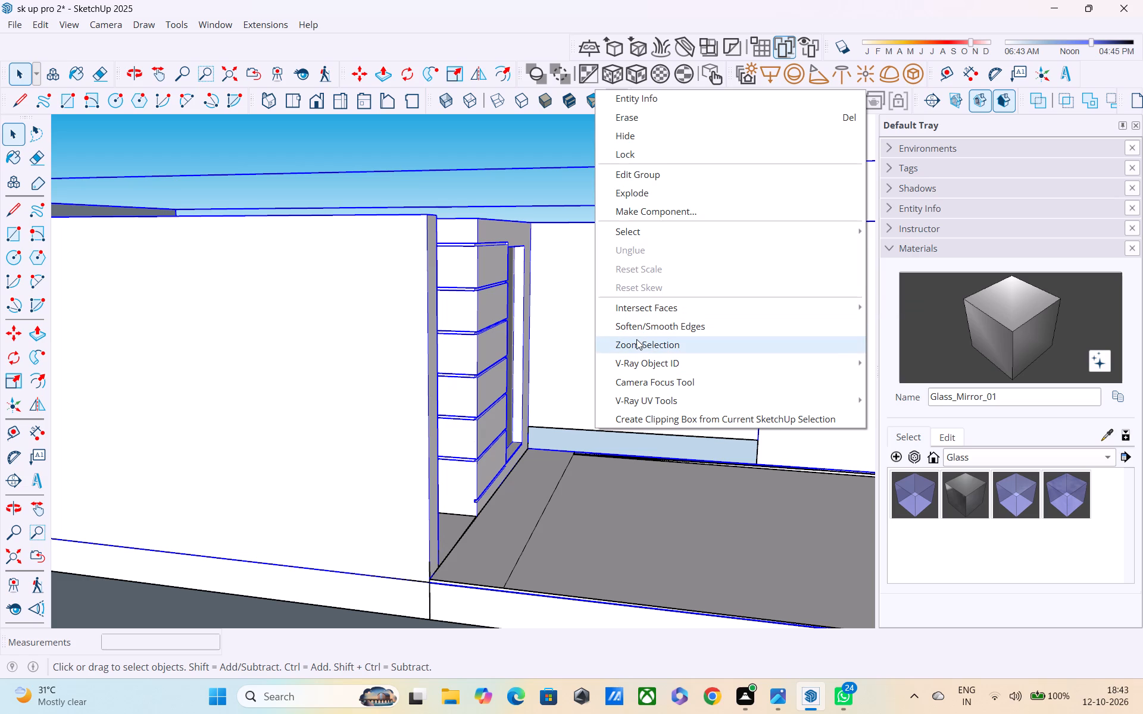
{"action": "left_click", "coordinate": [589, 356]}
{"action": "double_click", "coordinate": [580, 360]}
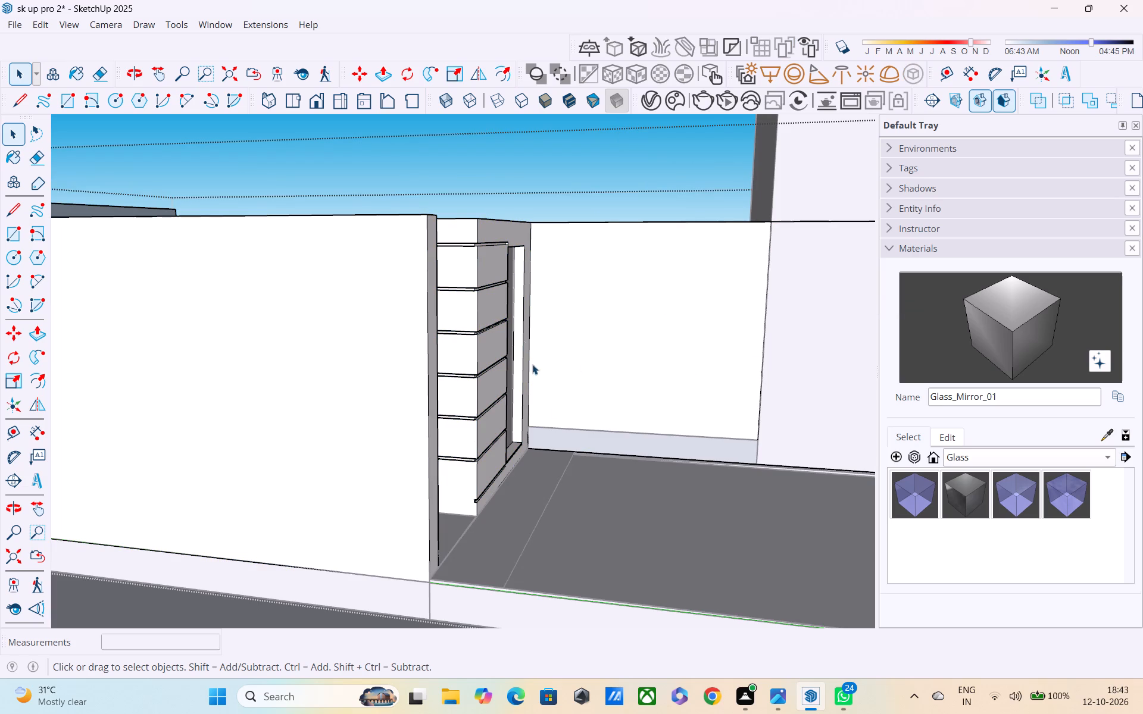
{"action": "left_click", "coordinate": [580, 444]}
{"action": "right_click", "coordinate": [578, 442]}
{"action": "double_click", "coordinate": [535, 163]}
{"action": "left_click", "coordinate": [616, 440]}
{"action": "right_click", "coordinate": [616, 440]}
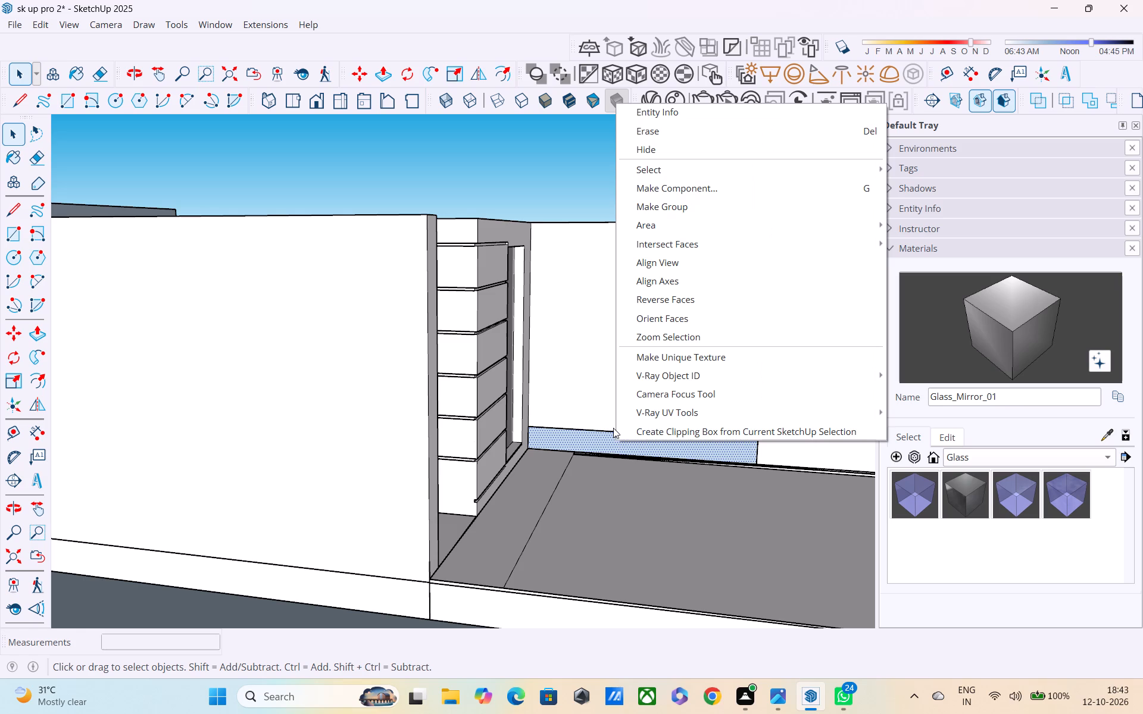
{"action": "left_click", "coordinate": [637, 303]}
Examine the terrace slab, the wall base and the tower junction from several sides.
{"action": "middle_click_drag", "start_coordinate": [638, 379], "coordinate": [617, 378]}
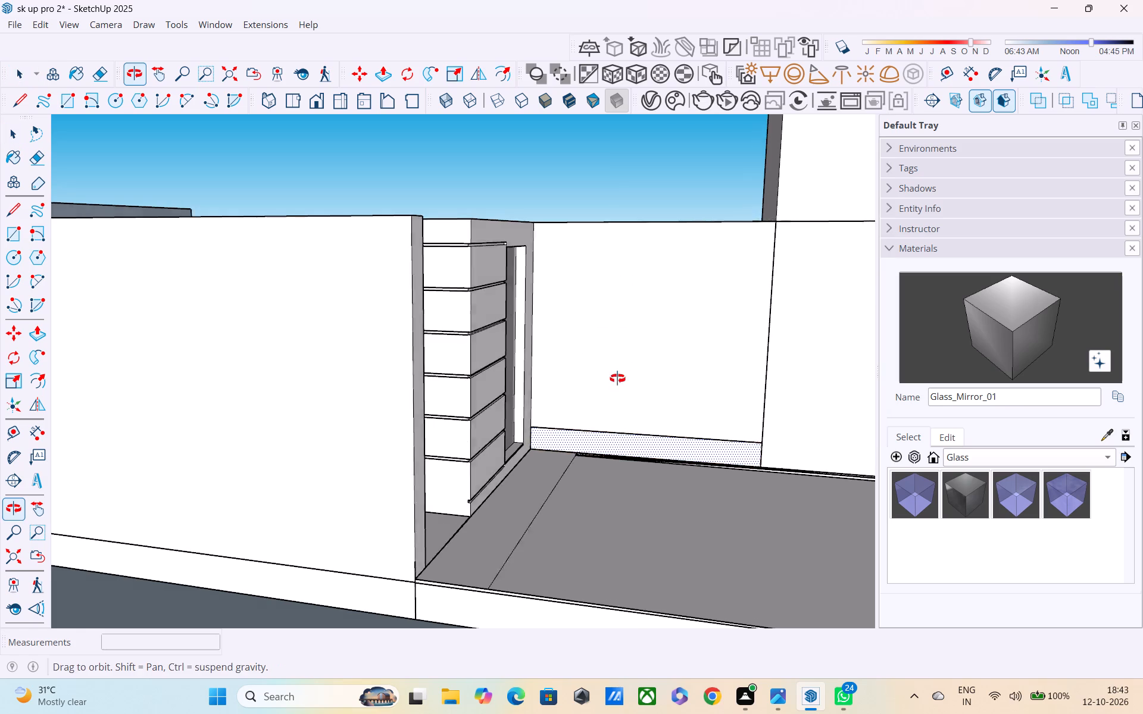
{"action": "middle_click_drag", "start_coordinate": [617, 378], "coordinate": [365, 503]}
{"action": "middle_click_drag", "start_coordinate": [503, 499], "coordinate": [346, 440]}
{"action": "scroll", "coordinate": [346, 439], "scroll_direction": "down", "scroll_amount": 4}
{"action": "middle_click_drag", "start_coordinate": [417, 464], "coordinate": [451, 397]}
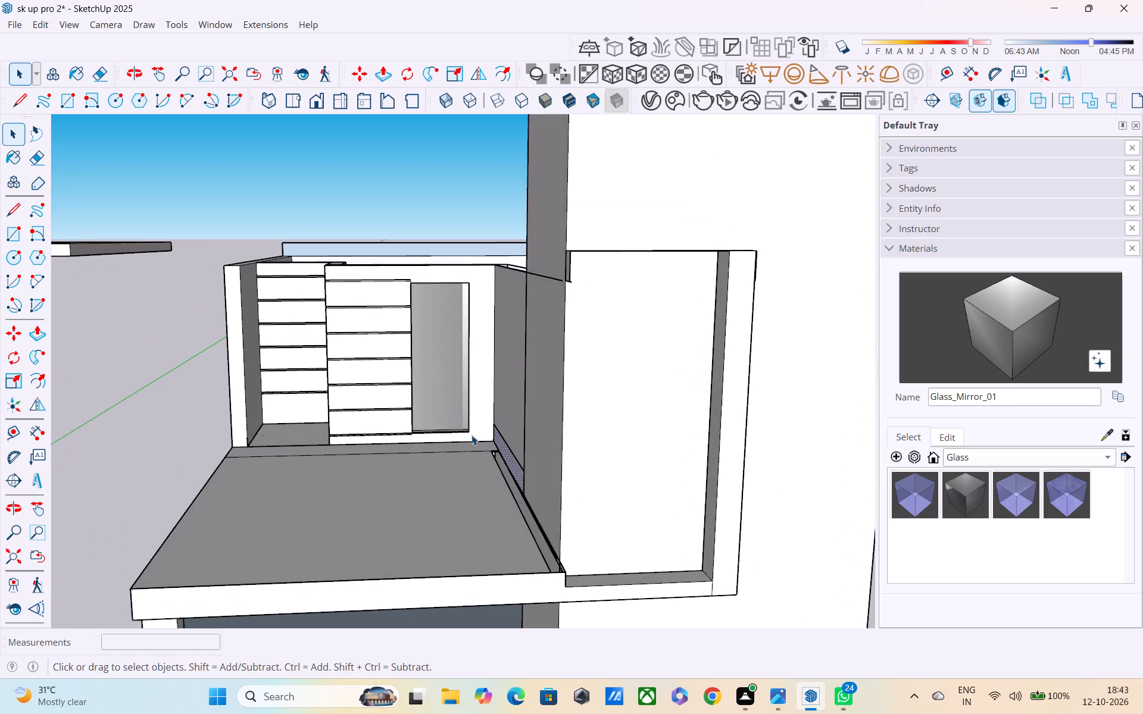
{"action": "middle_click_drag", "start_coordinate": [471, 435], "coordinate": [446, 356]}
{"action": "scroll", "coordinate": [446, 356], "scroll_direction": "up", "scroll_amount": 1}
{"action": "scroll", "coordinate": [454, 374], "scroll_direction": "down", "scroll_amount": 1}
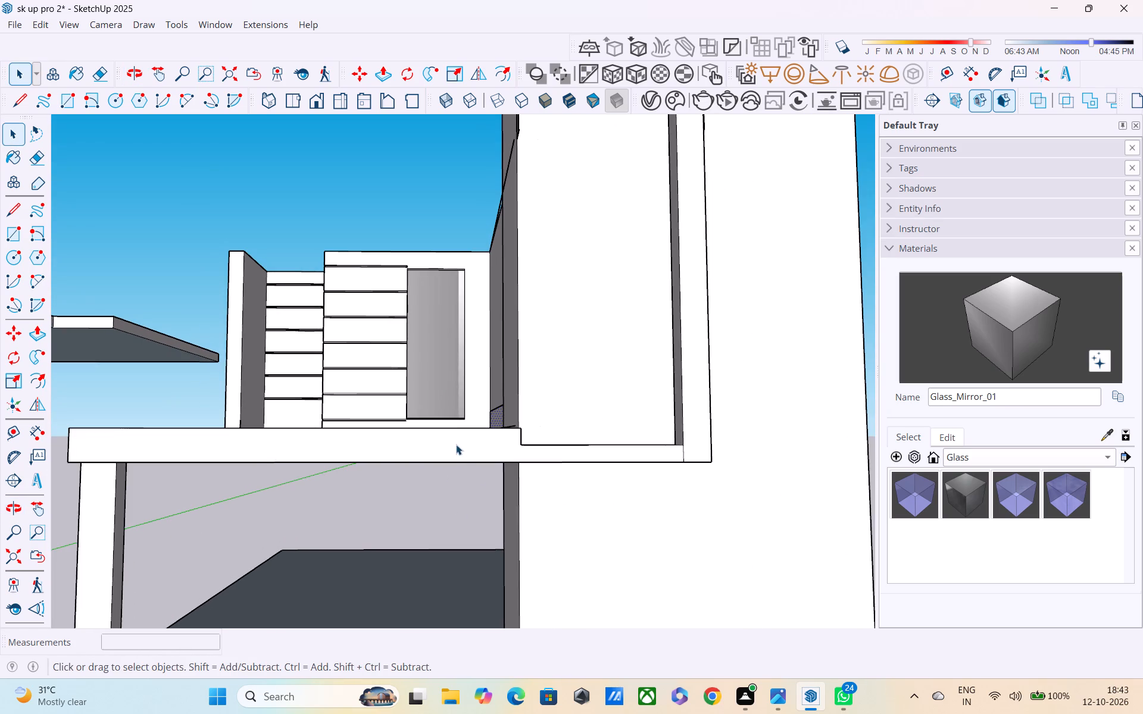
{"action": "middle_click_drag", "start_coordinate": [471, 473], "coordinate": [501, 585]}
{"action": "scroll", "coordinate": [473, 531], "scroll_direction": "down", "scroll_amount": 2}
{"action": "middle_click_drag", "start_coordinate": [474, 521], "coordinate": [653, 447]}
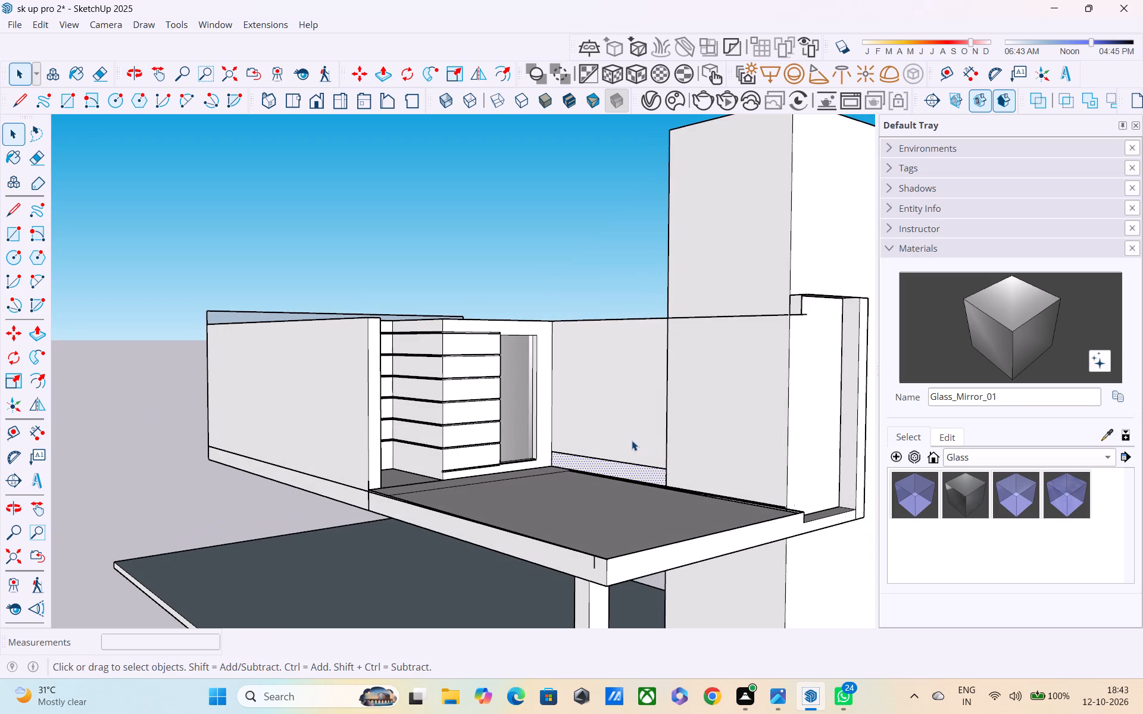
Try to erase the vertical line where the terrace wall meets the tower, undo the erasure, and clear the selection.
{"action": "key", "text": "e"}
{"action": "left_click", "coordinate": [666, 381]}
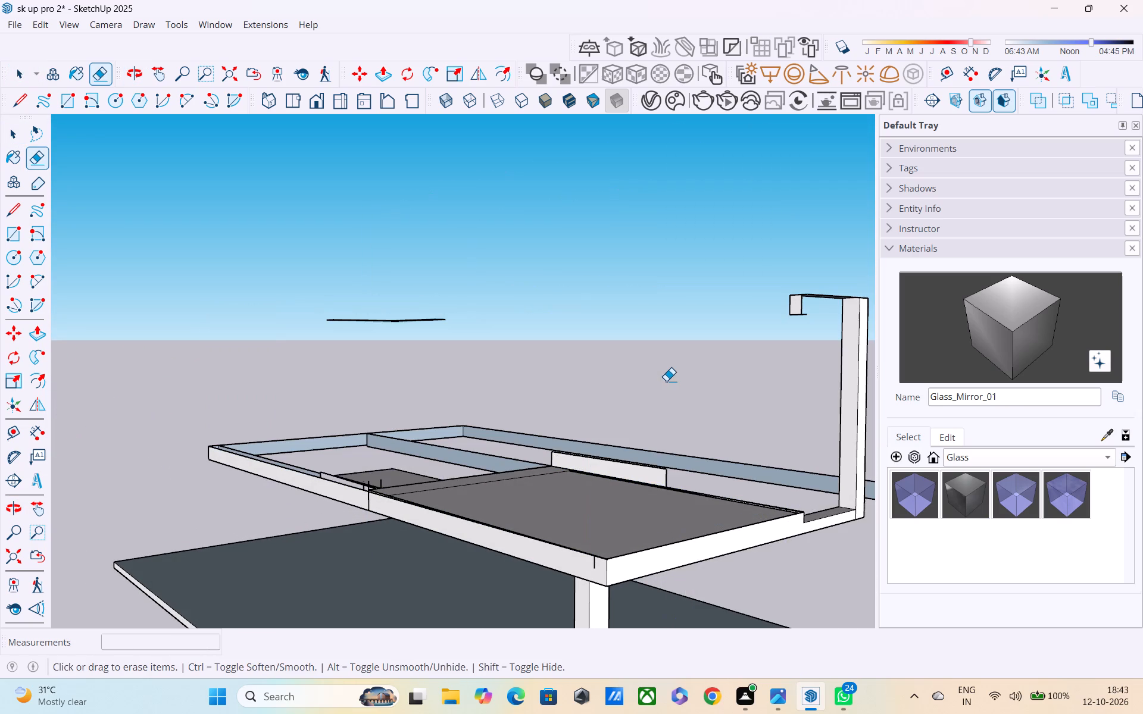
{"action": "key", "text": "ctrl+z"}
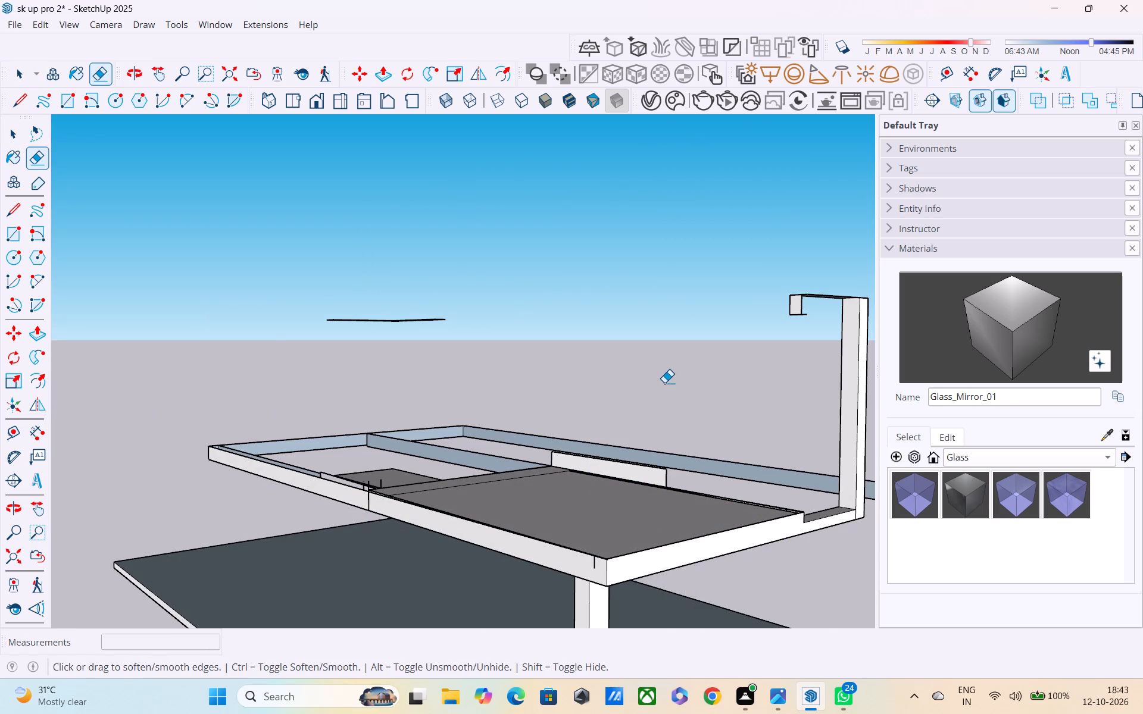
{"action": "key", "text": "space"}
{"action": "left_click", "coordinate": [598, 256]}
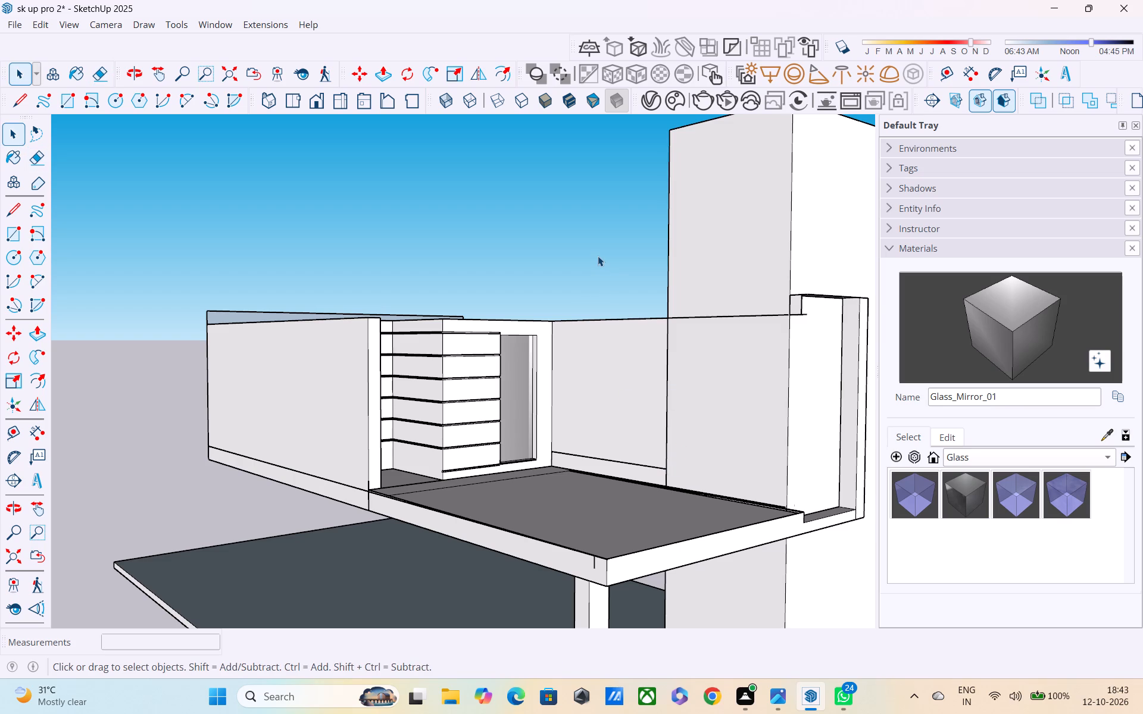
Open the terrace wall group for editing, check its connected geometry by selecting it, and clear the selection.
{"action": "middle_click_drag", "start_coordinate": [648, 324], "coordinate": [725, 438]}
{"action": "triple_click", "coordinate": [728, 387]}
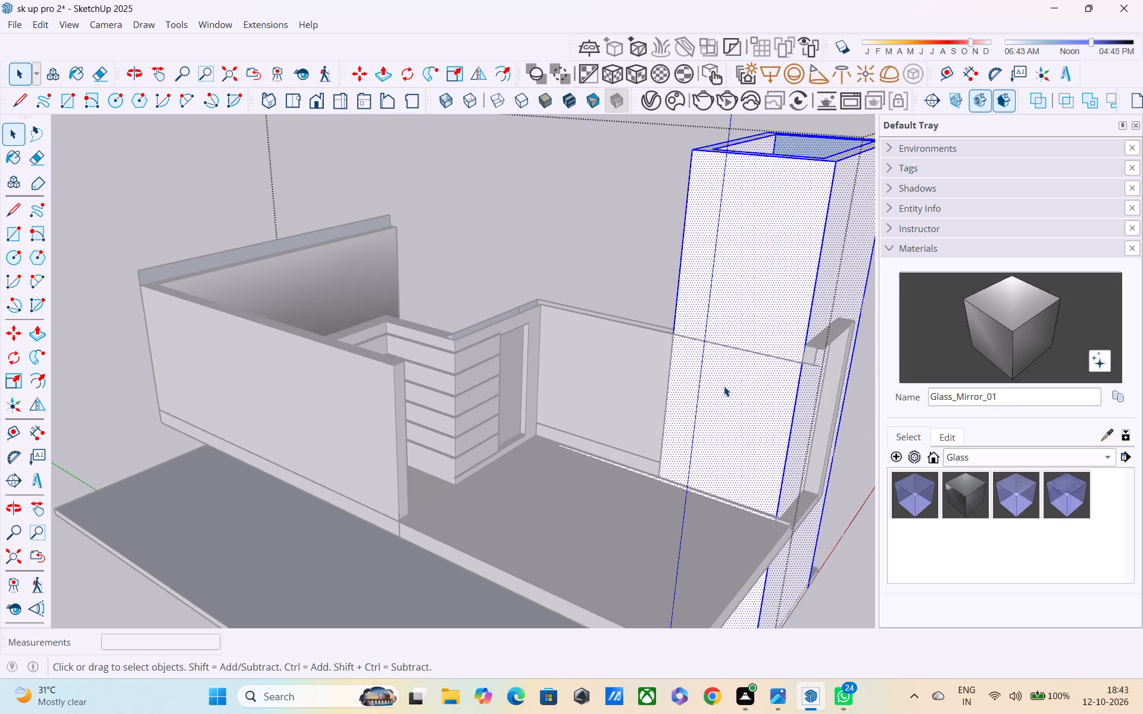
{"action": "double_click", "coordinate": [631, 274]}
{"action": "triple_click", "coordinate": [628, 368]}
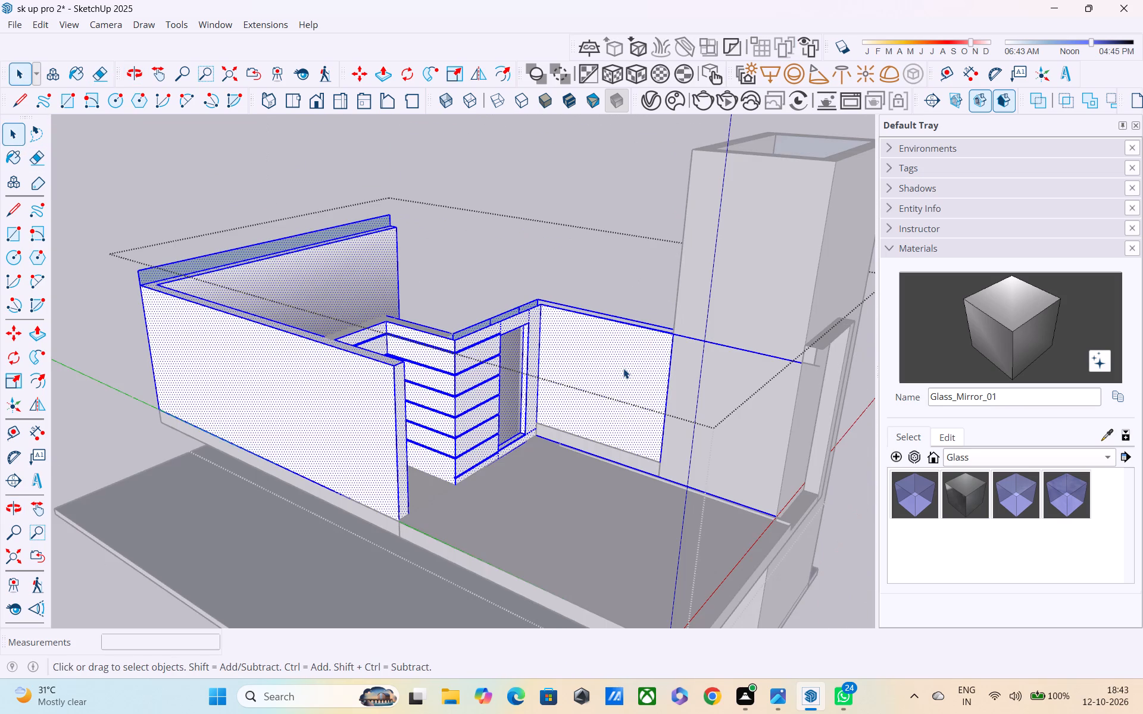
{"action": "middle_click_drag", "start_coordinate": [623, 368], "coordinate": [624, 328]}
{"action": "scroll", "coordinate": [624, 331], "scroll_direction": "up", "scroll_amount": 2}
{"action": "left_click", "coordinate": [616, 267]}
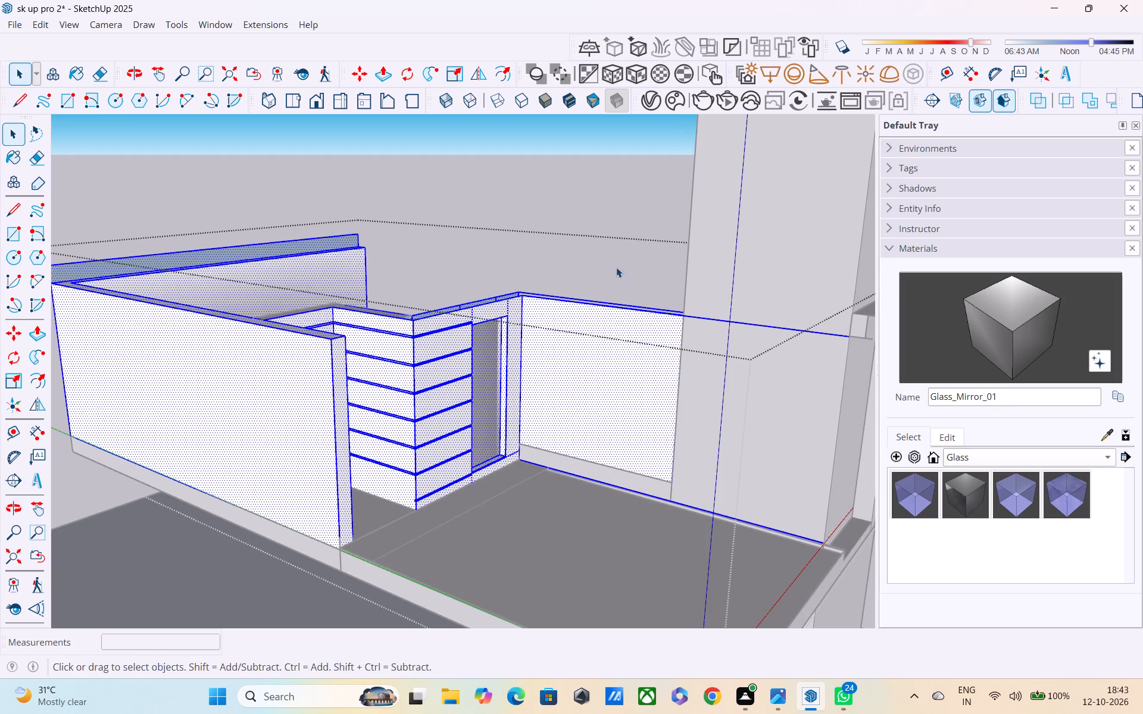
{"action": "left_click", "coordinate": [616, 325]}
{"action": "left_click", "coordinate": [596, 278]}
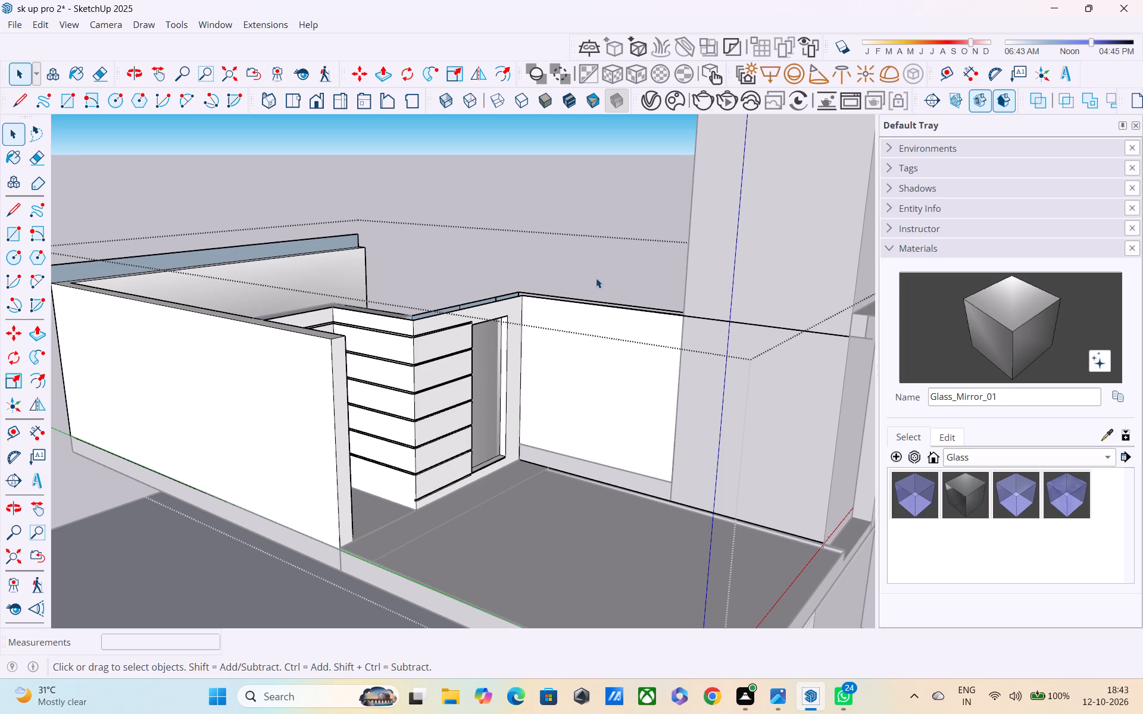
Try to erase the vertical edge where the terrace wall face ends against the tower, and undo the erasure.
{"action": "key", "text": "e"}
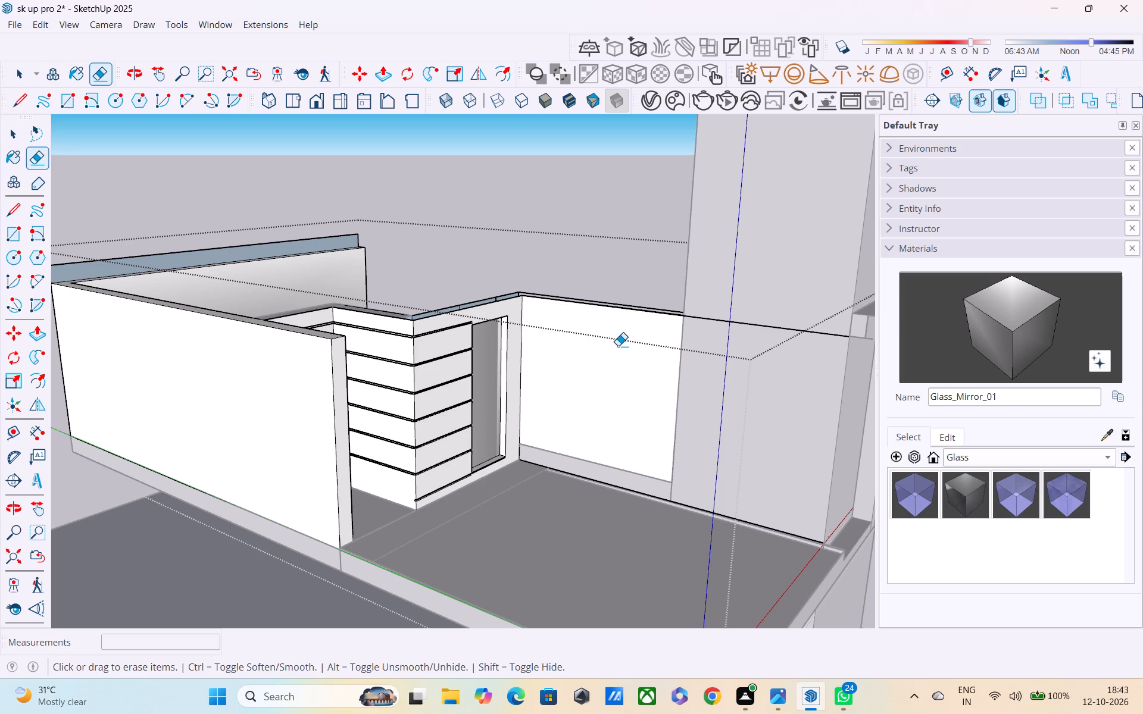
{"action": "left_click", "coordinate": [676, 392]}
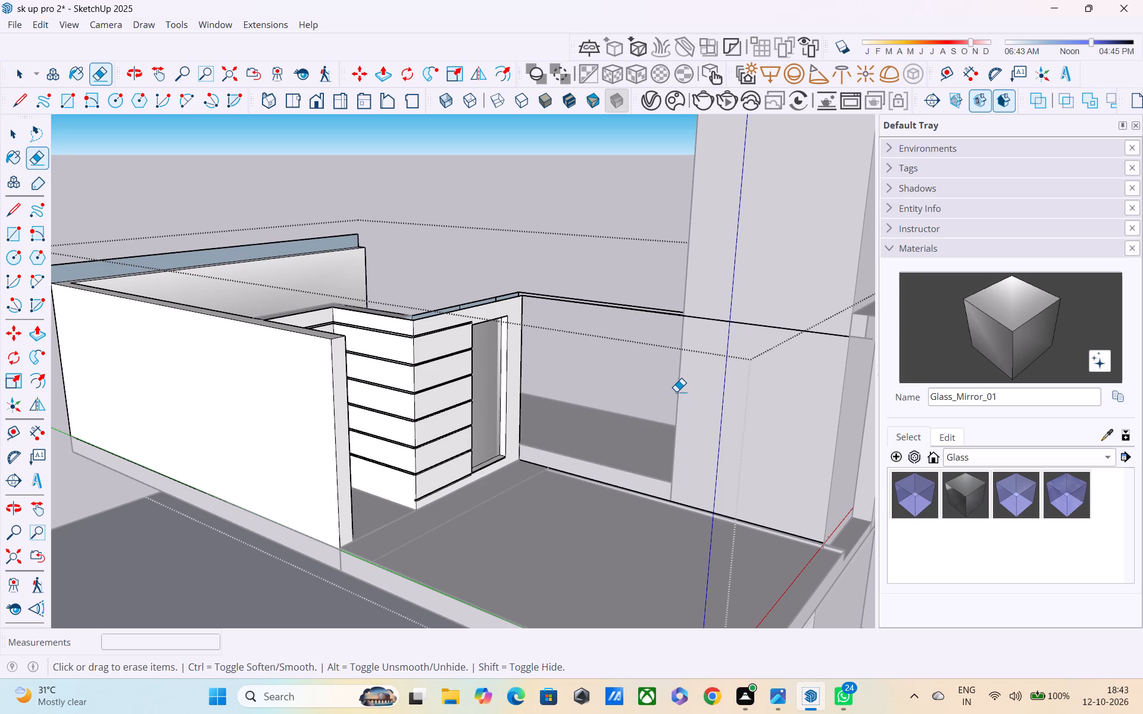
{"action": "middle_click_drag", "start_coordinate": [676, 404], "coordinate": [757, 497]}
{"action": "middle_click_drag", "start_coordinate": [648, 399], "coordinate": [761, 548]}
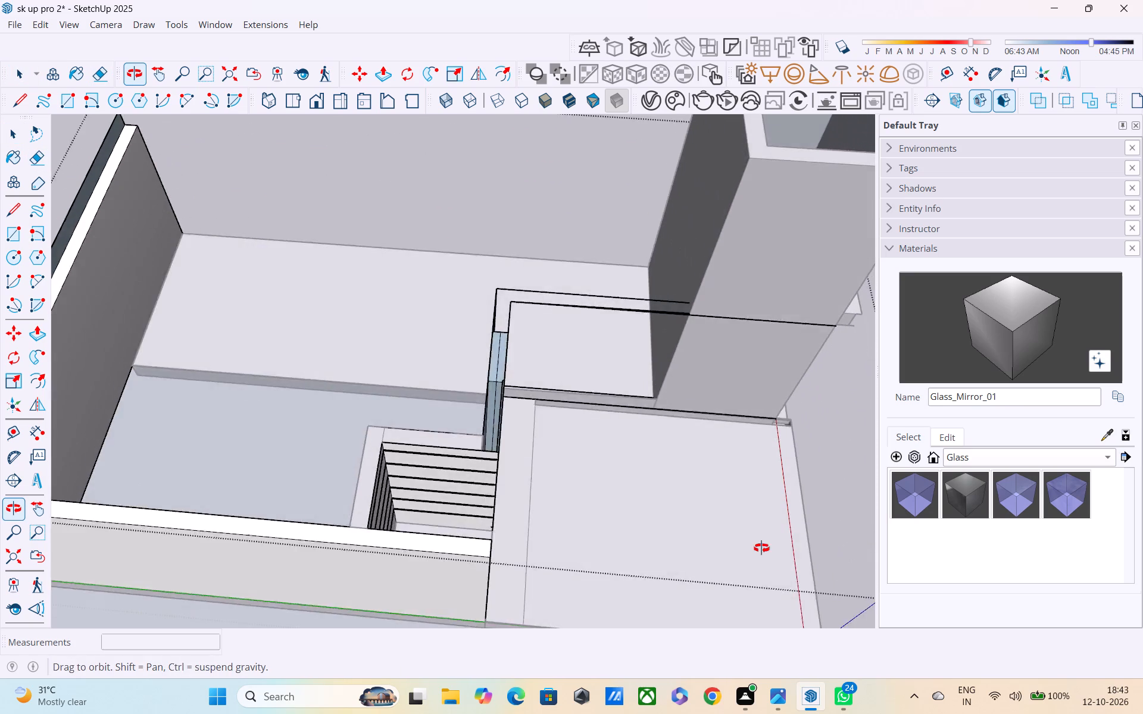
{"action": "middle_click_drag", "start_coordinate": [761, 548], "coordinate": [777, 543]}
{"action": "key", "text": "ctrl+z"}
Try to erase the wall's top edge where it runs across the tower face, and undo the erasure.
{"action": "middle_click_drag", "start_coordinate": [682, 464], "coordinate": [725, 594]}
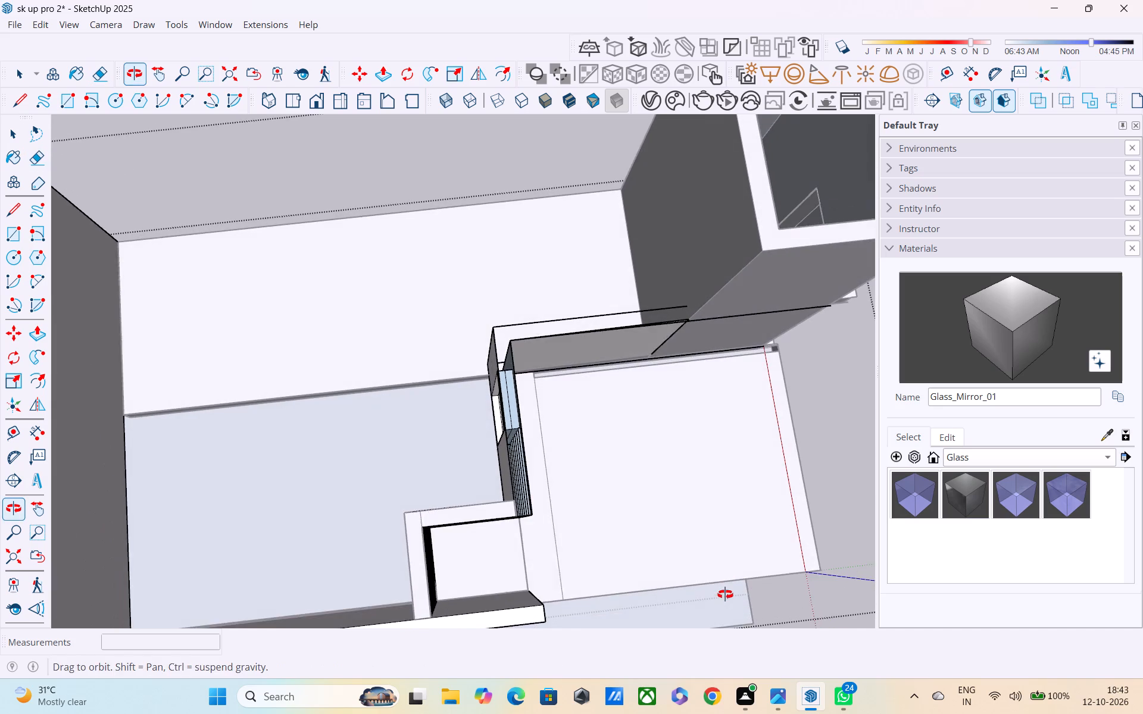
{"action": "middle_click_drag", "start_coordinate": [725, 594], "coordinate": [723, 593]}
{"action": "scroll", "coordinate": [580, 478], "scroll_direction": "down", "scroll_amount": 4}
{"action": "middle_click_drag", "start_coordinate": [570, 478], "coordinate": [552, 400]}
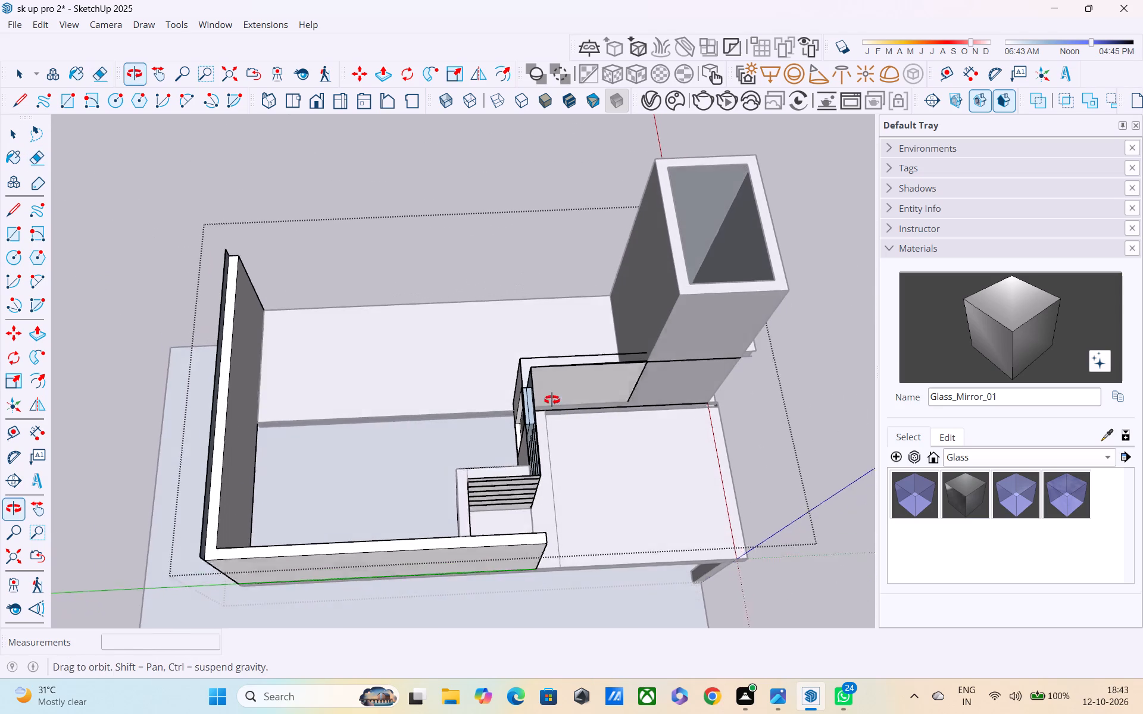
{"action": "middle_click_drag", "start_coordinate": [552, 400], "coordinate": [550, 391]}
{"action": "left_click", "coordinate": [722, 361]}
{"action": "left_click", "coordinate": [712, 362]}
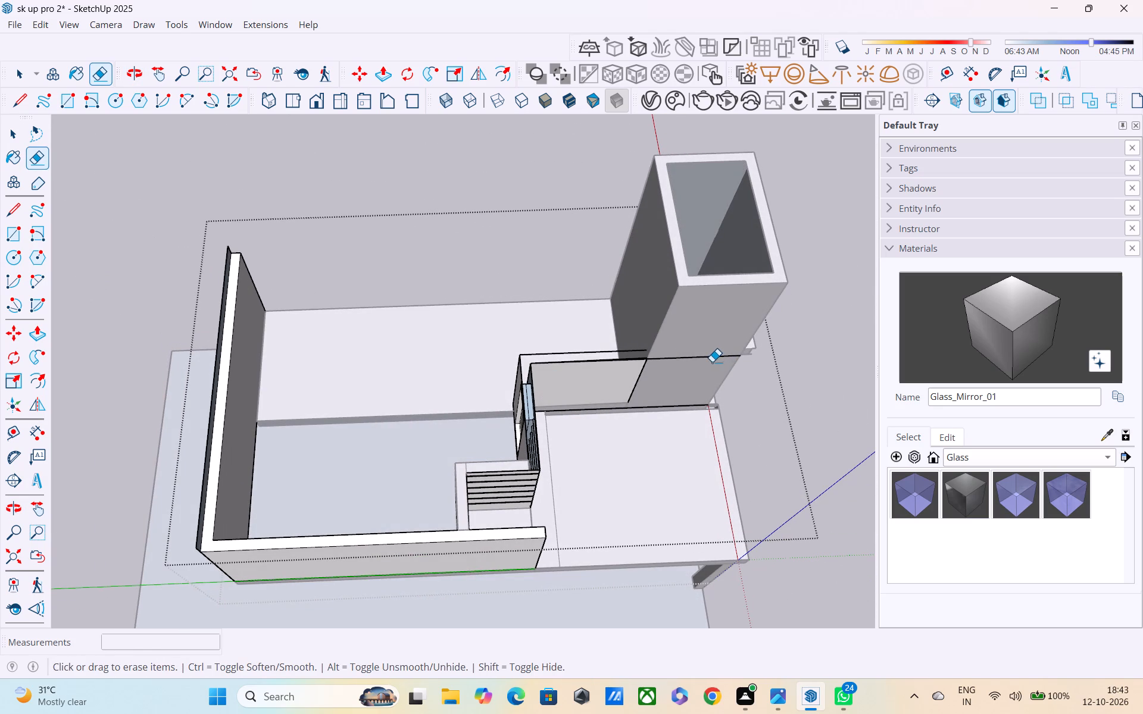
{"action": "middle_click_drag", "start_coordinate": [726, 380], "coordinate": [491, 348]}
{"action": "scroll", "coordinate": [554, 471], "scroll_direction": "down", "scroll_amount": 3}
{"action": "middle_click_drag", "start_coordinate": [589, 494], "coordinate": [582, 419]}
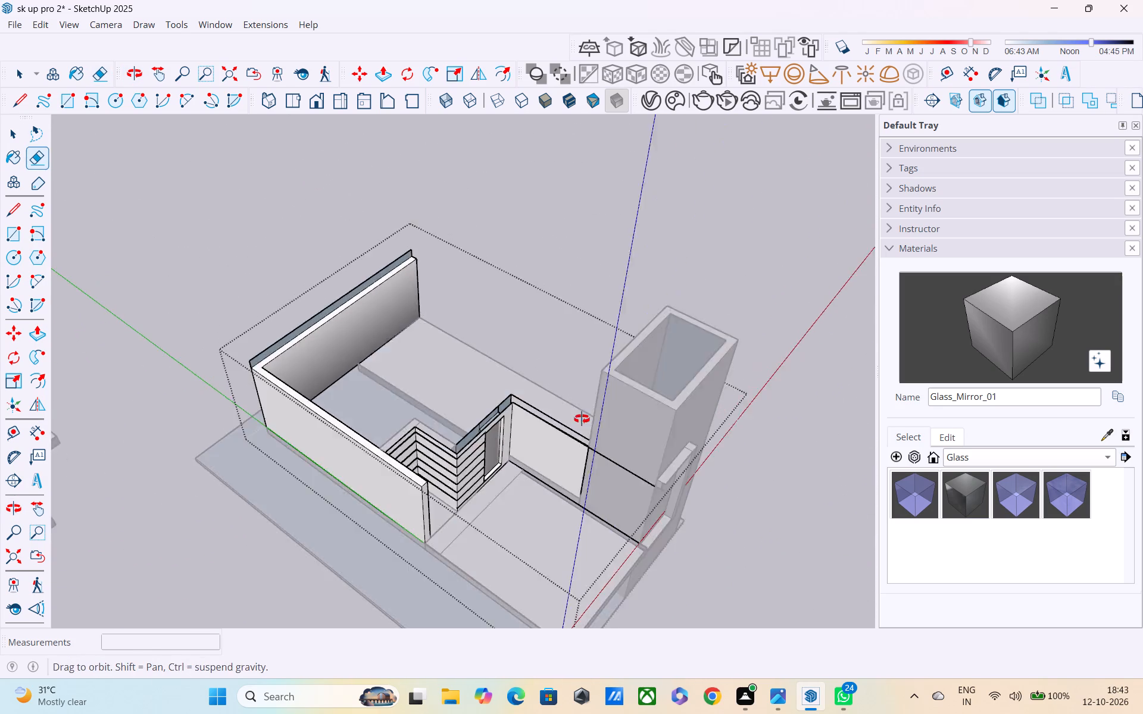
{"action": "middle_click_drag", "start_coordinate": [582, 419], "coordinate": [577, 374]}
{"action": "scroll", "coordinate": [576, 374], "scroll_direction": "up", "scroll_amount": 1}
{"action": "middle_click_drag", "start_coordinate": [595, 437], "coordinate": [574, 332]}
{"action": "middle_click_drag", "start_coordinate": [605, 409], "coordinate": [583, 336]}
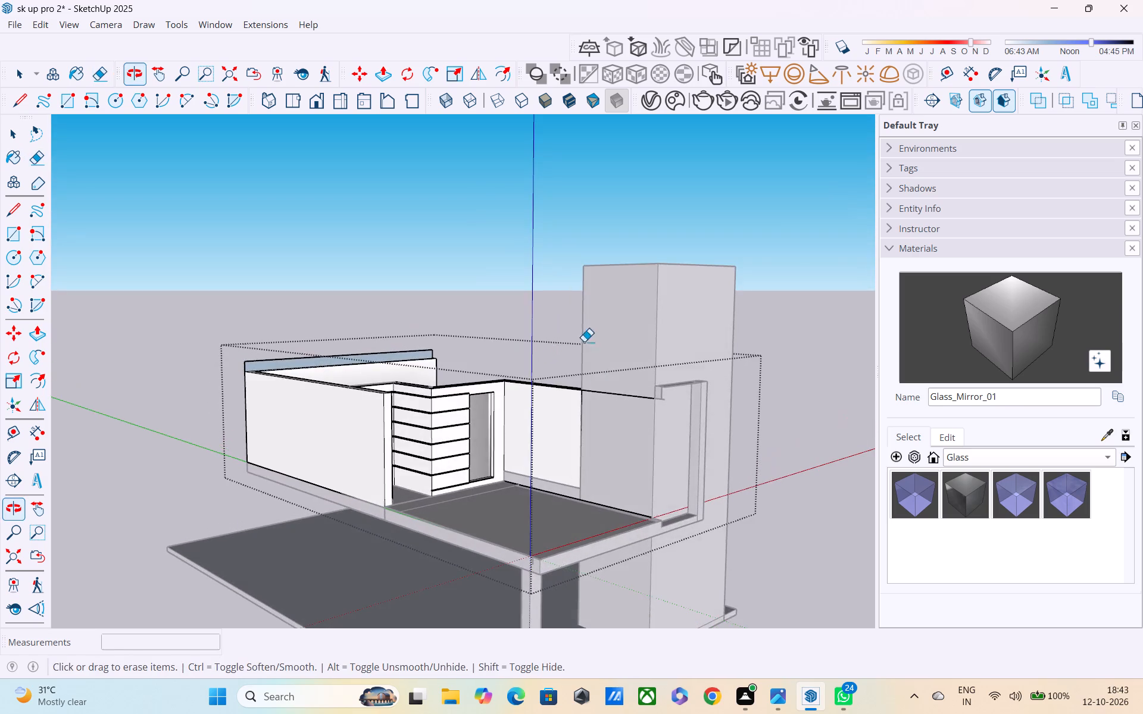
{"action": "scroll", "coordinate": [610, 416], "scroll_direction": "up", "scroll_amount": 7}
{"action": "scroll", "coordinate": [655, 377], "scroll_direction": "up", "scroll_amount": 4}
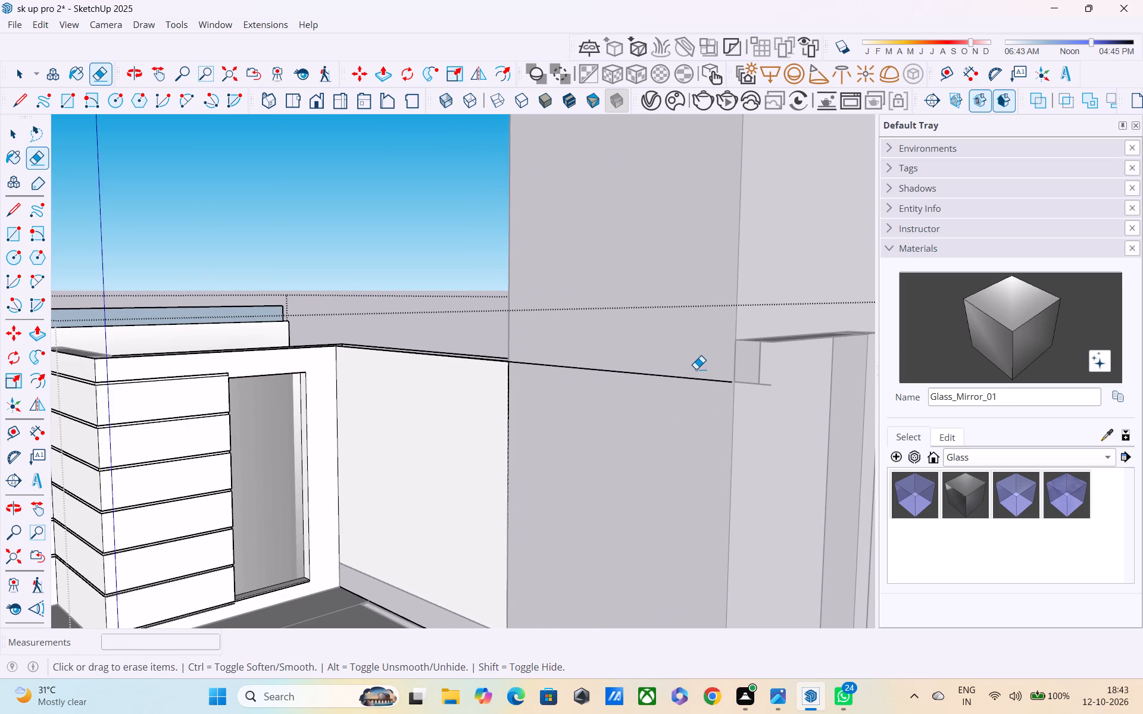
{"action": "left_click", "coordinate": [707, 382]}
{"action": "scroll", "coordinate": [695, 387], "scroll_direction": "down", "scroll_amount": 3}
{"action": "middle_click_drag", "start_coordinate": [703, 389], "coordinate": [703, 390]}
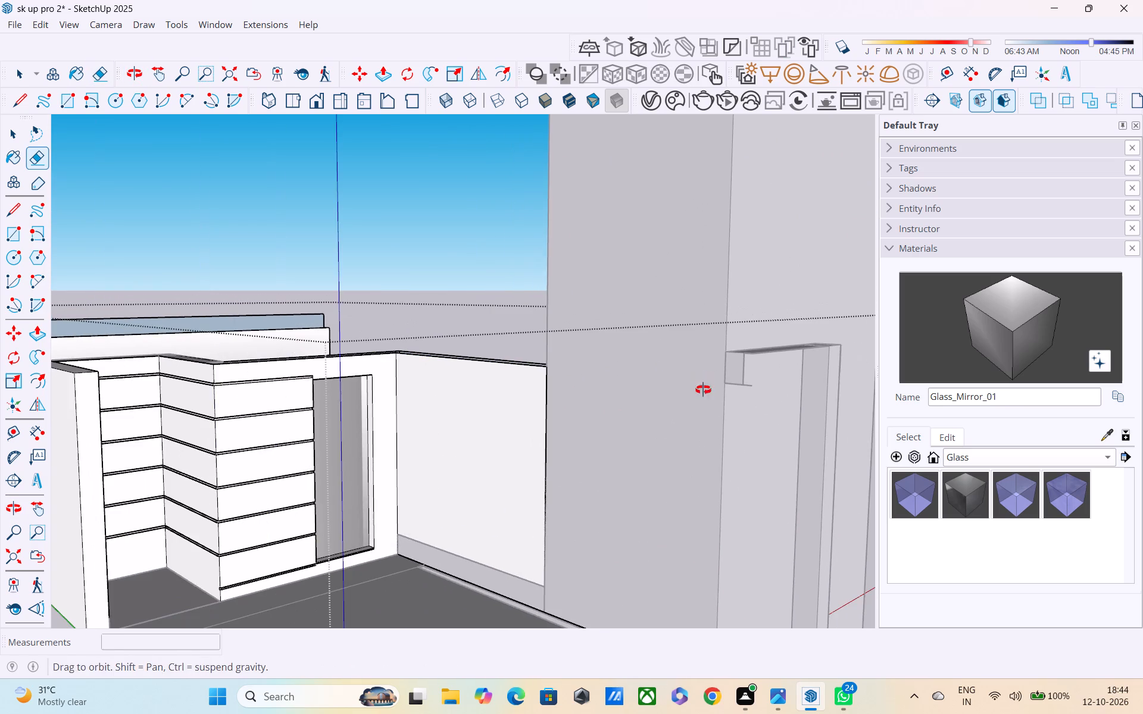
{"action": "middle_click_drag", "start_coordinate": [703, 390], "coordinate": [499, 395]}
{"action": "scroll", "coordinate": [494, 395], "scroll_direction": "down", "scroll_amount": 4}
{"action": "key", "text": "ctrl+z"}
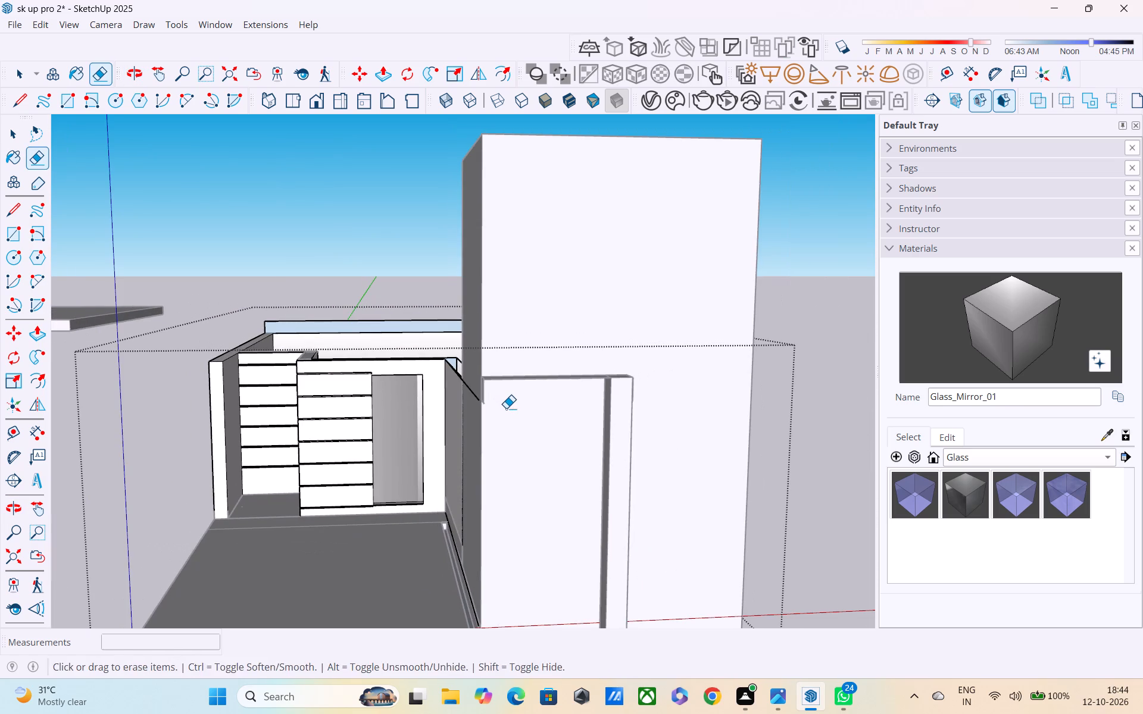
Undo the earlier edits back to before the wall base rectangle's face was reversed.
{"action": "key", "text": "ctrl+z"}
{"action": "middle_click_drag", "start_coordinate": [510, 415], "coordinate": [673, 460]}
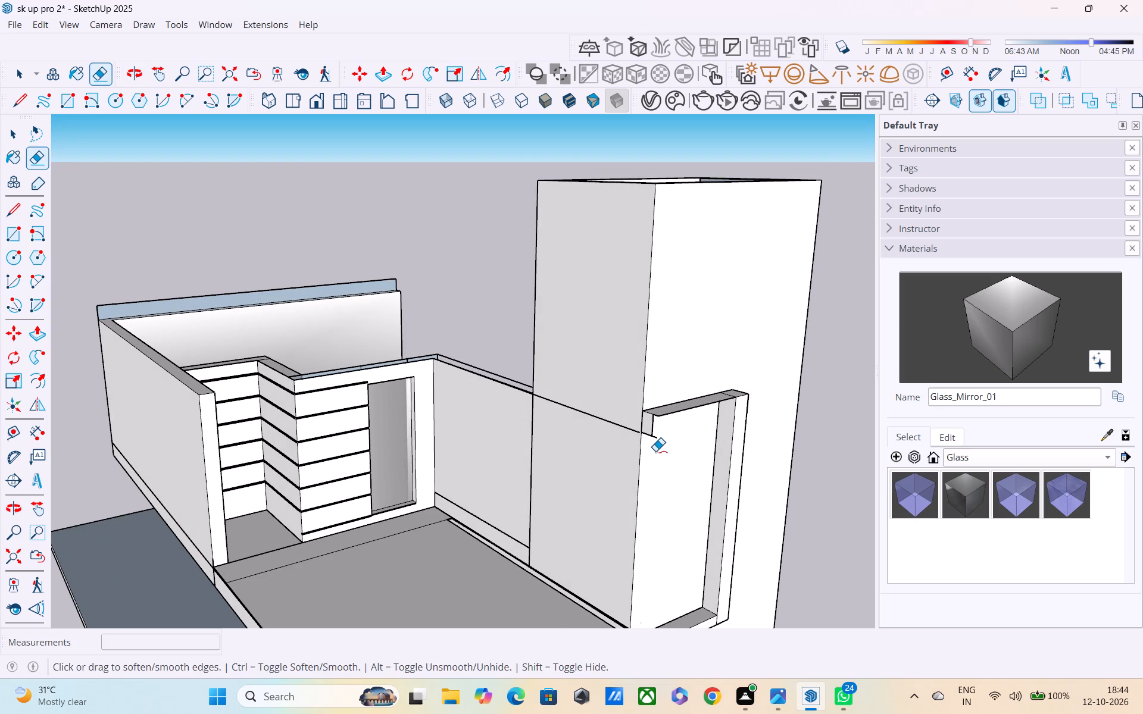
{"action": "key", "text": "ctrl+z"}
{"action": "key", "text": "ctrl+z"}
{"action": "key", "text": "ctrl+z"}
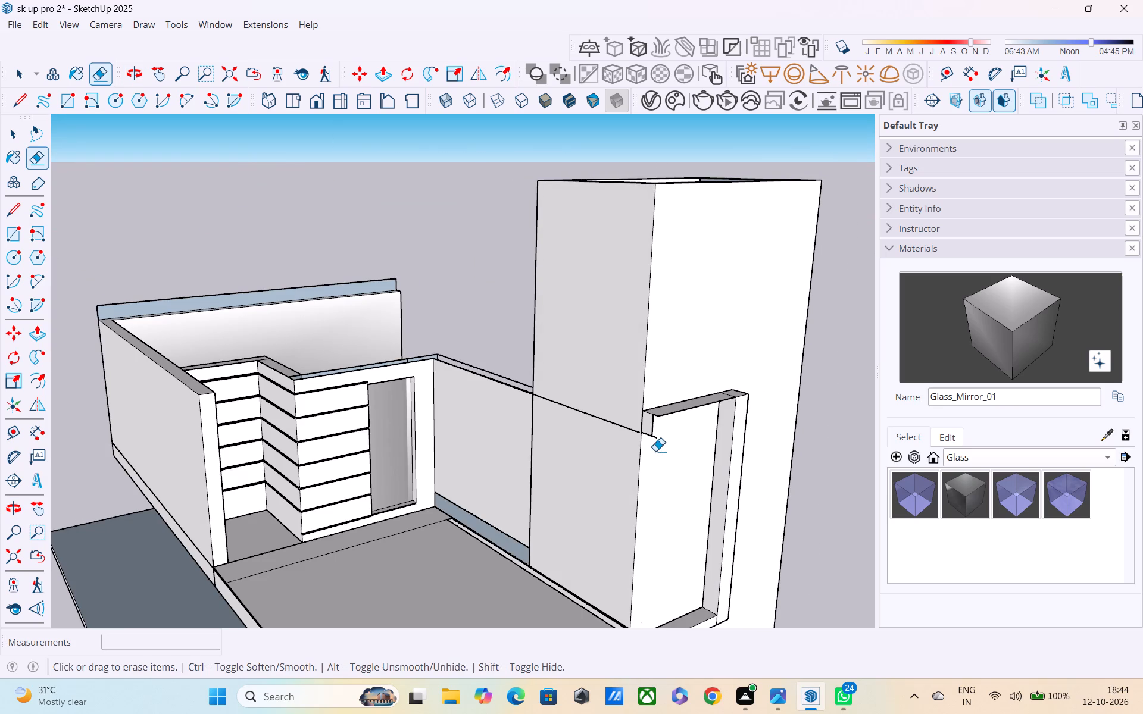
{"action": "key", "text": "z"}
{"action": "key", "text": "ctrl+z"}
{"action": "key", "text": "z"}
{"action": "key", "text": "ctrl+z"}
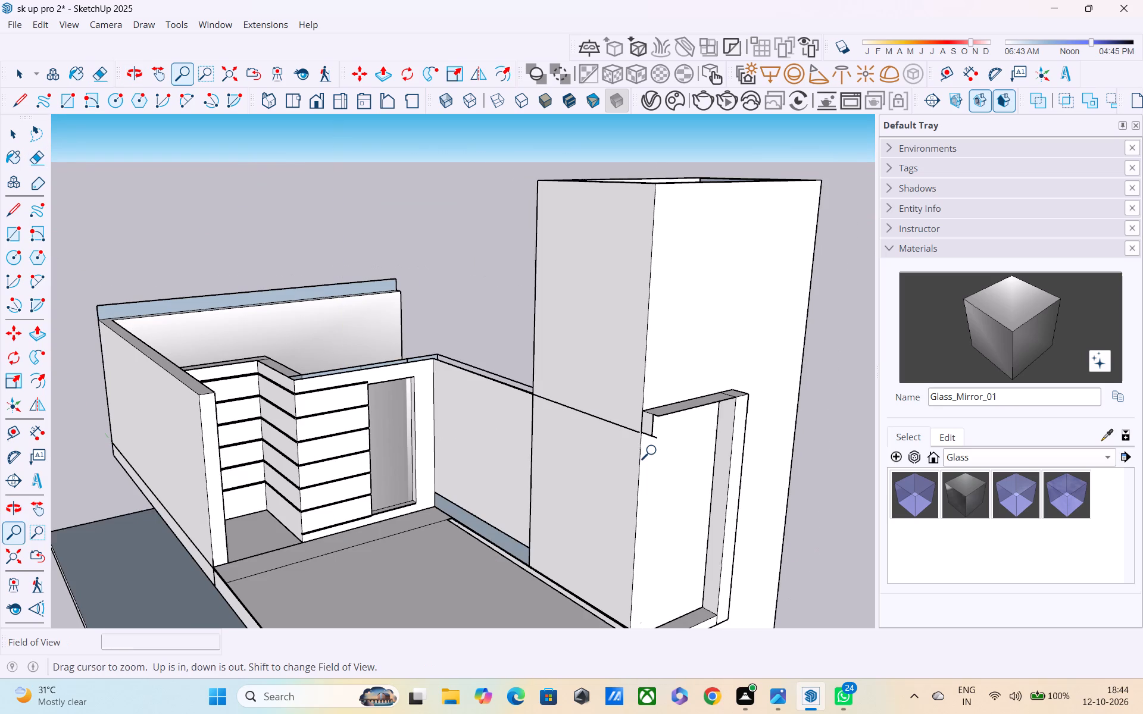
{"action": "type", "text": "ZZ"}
Open the terrace wall group for editing and erase the wall's top edge where it runs across the tower face.
{"action": "middle_click_drag", "start_coordinate": [638, 446], "coordinate": [549, 341]}
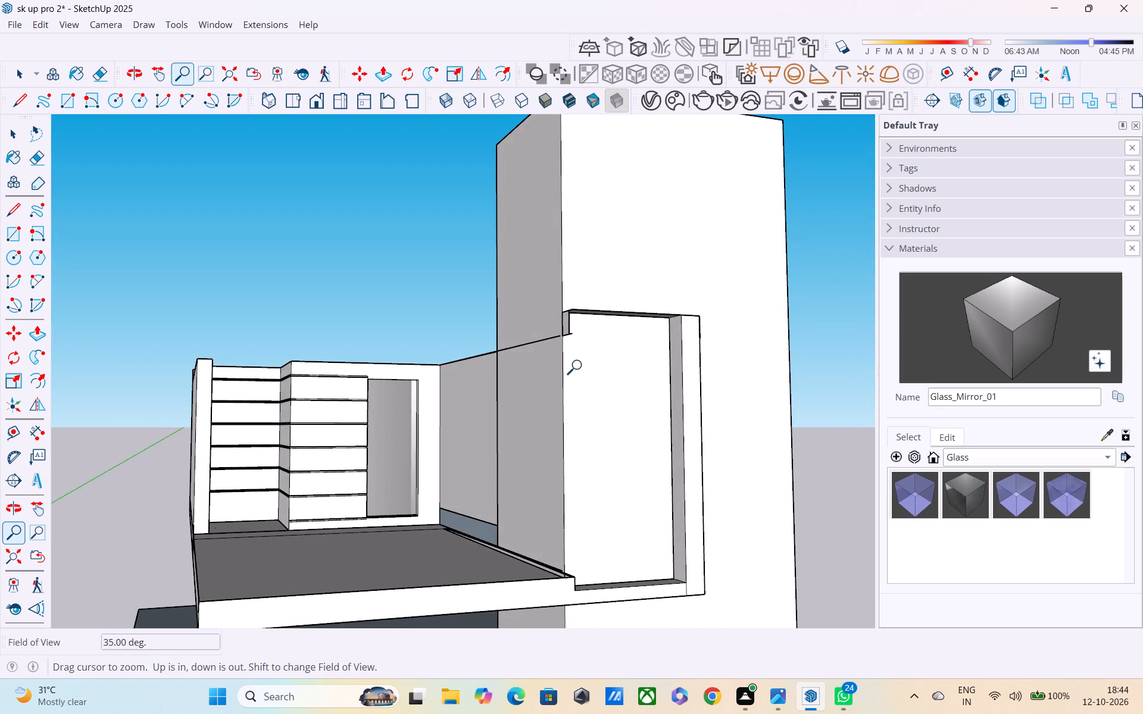
{"action": "middle_click_drag", "start_coordinate": [580, 367], "coordinate": [586, 409]}
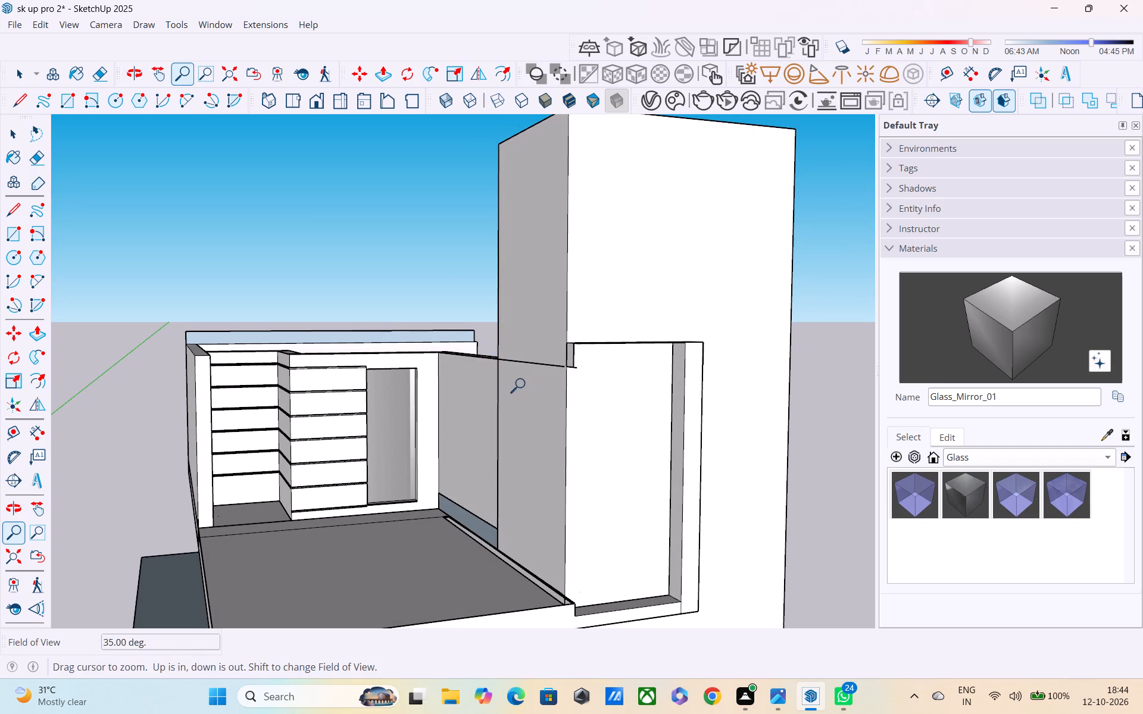
{"action": "key", "text": "space"}
{"action": "triple_click", "coordinate": [429, 376]}
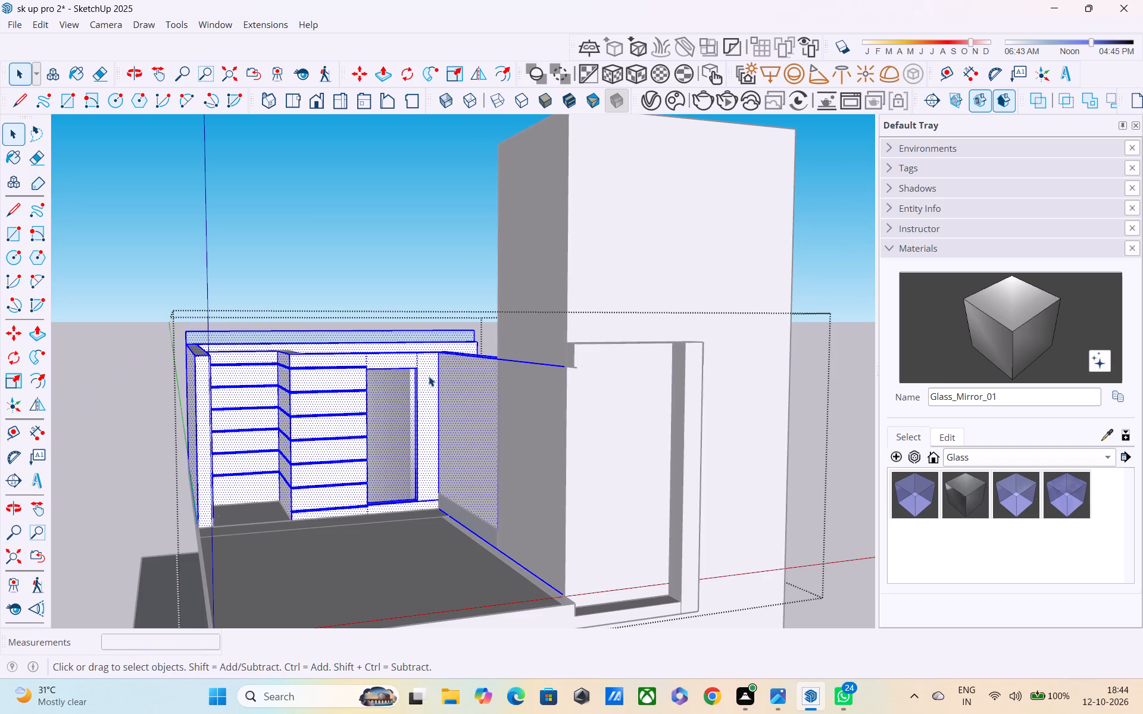
{"action": "middle_click_drag", "start_coordinate": [447, 373], "coordinate": [457, 414]}
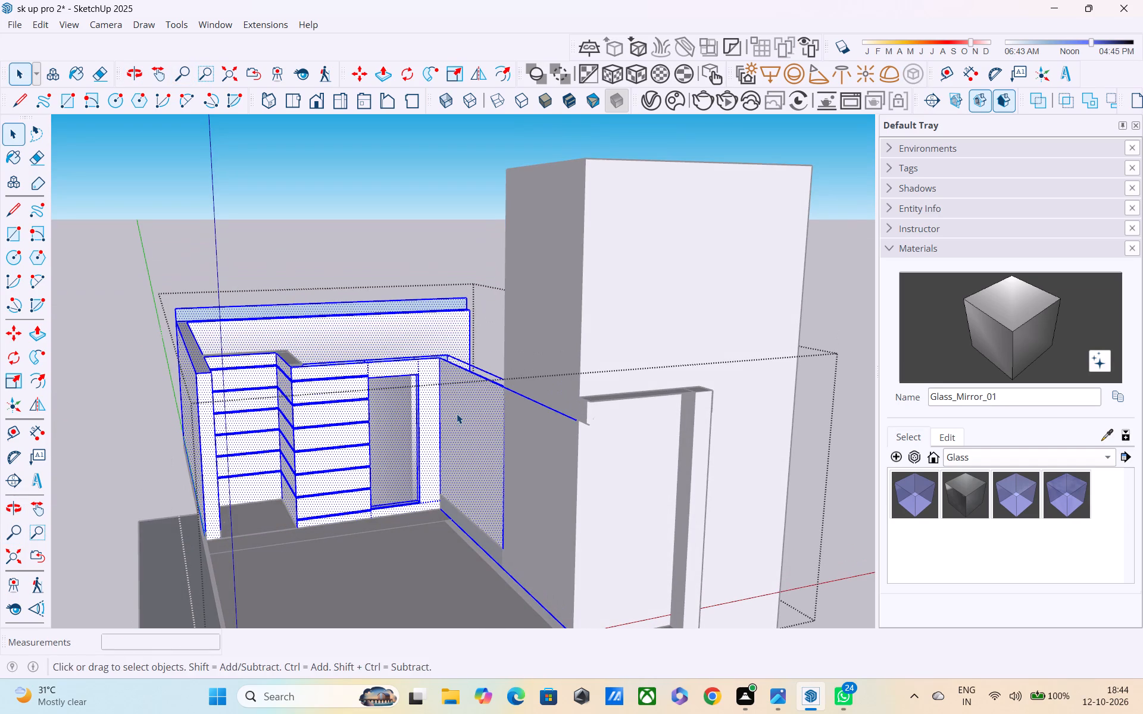
{"action": "key", "text": "e"}
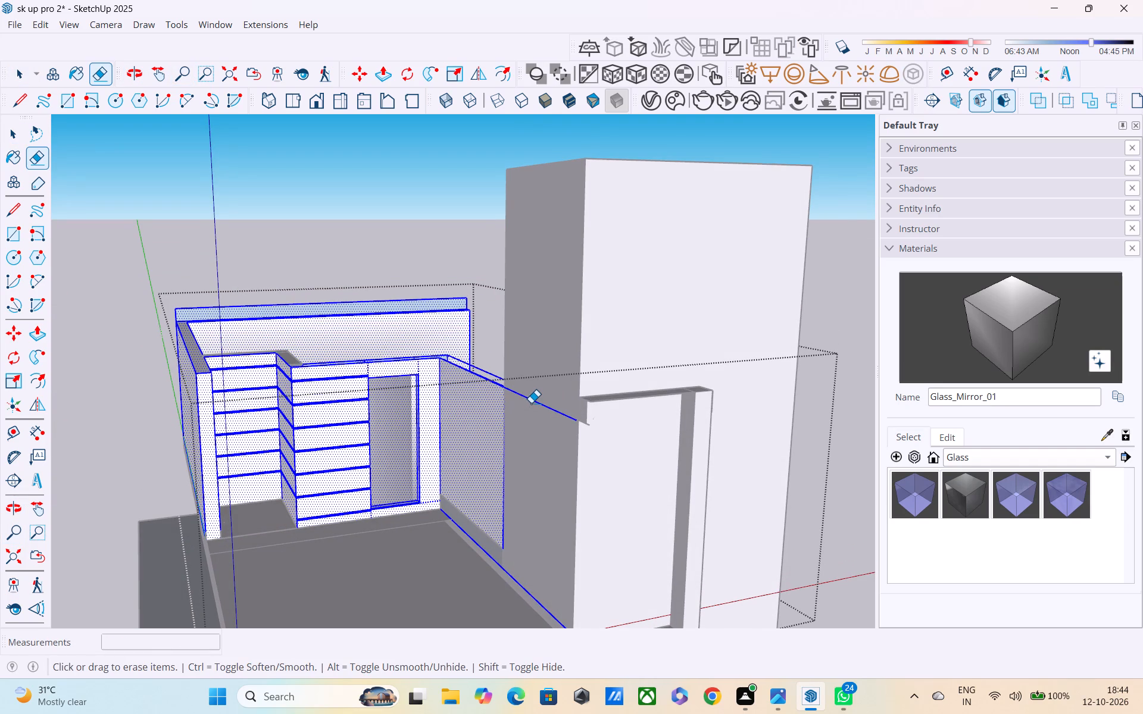
{"action": "left_click", "coordinate": [531, 403]}
{"action": "left_click", "coordinate": [530, 399]}
Examine the terrace wall, its base and its junction with the tower from several angles, and close the wall group.
{"action": "scroll", "coordinate": [521, 397], "scroll_direction": "down", "scroll_amount": 1}
{"action": "middle_click_drag", "start_coordinate": [521, 403], "coordinate": [680, 526]}
{"action": "scroll", "coordinate": [532, 466], "scroll_direction": "down", "scroll_amount": 2}
{"action": "middle_click_drag", "start_coordinate": [529, 469], "coordinate": [479, 381]}
{"action": "middle_click_drag", "start_coordinate": [517, 519], "coordinate": [286, 456]}
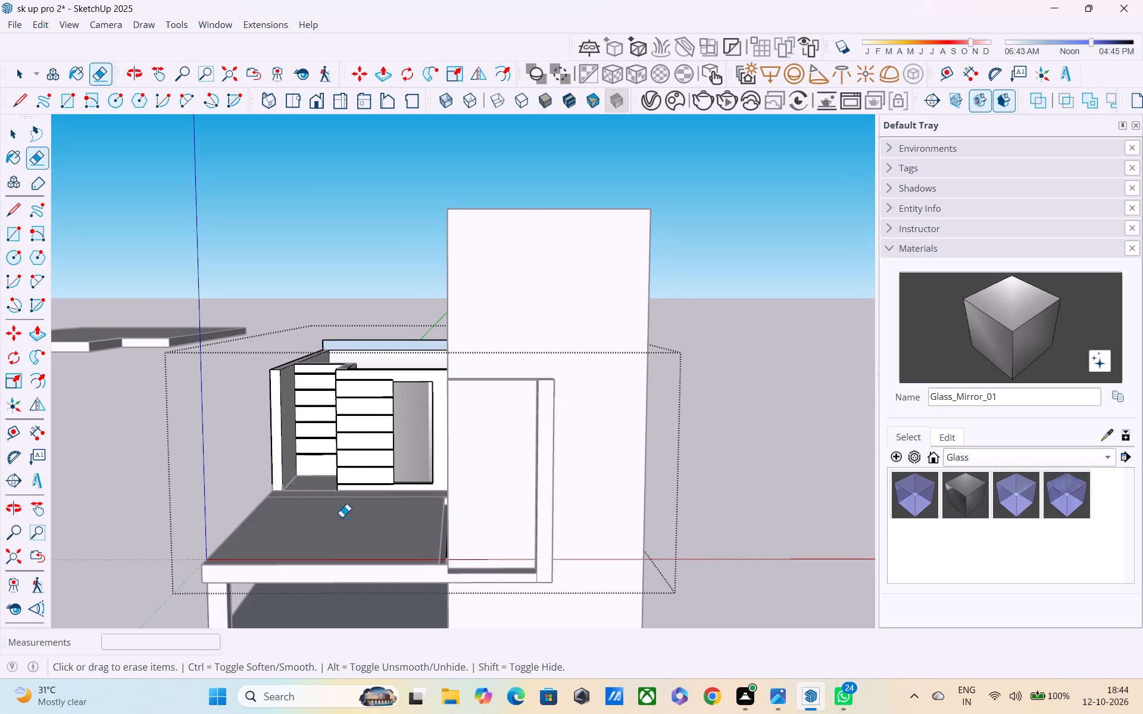
{"action": "key", "text": "space"}
{"action": "key", "text": "space"}
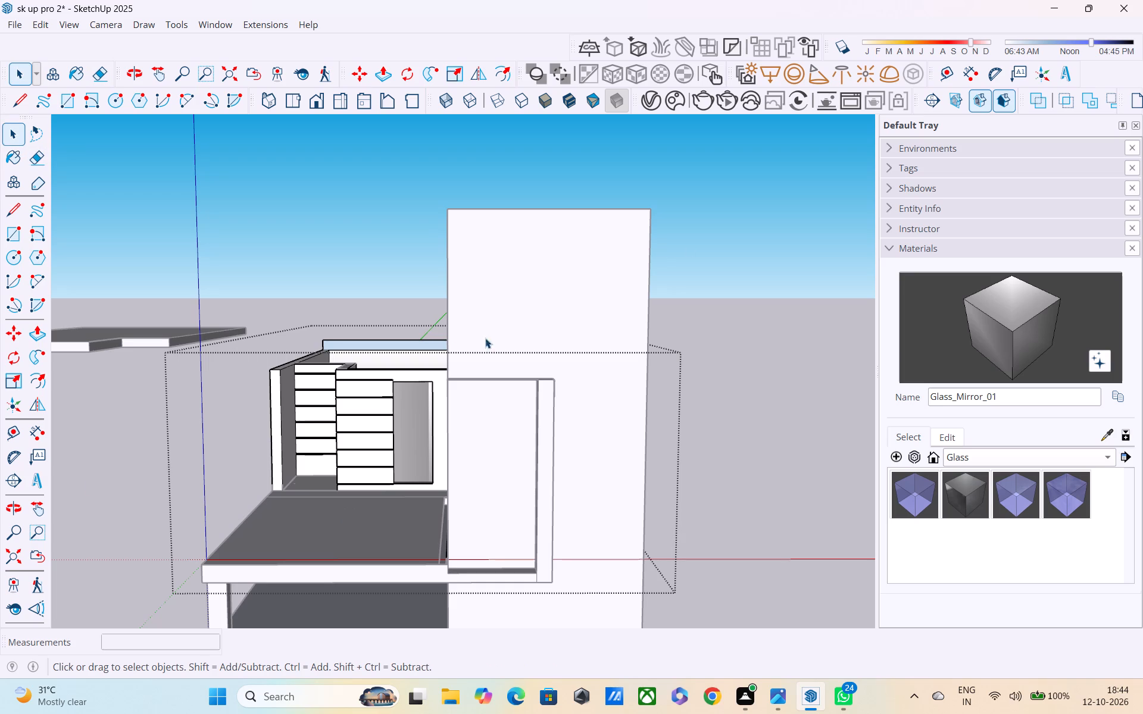
{"action": "middle_click_drag", "start_coordinate": [453, 343], "coordinate": [907, 461]}
{"action": "middle_click_drag", "start_coordinate": [648, 483], "coordinate": [466, 344]}
{"action": "scroll", "coordinate": [479, 453], "scroll_direction": "up", "scroll_amount": 3}
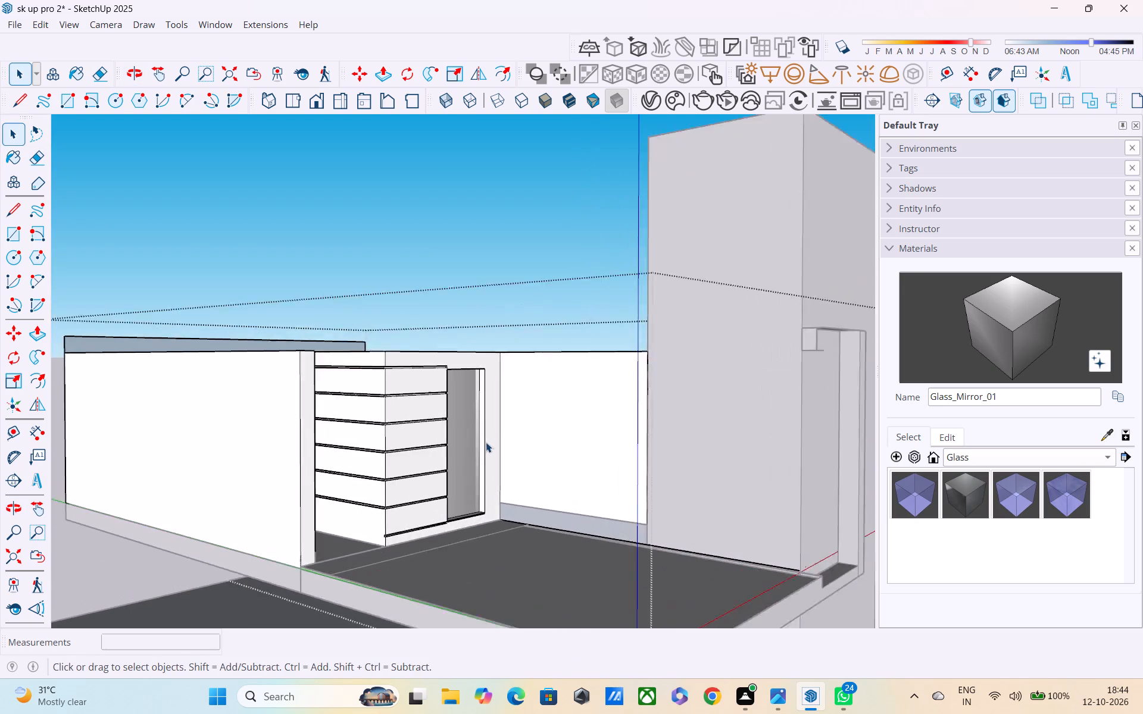
{"action": "scroll", "coordinate": [486, 442], "scroll_direction": "up", "scroll_amount": 1}
{"action": "scroll", "coordinate": [534, 456], "scroll_direction": "up", "scroll_amount": 3}
{"action": "middle_click_drag", "start_coordinate": [539, 479], "coordinate": [416, 368]}
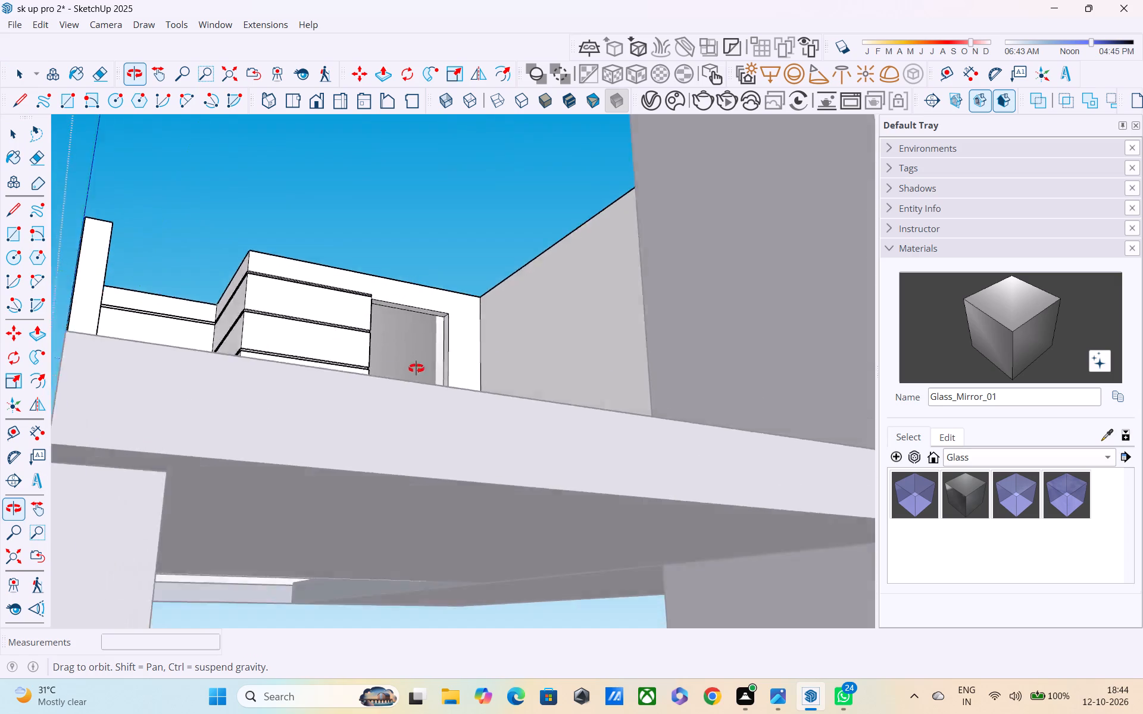
{"action": "middle_click_drag", "start_coordinate": [416, 368], "coordinate": [392, 425]}
{"action": "scroll", "coordinate": [416, 488], "scroll_direction": "up", "scroll_amount": 3}
{"action": "scroll", "coordinate": [489, 536], "scroll_direction": "up", "scroll_amount": 1}
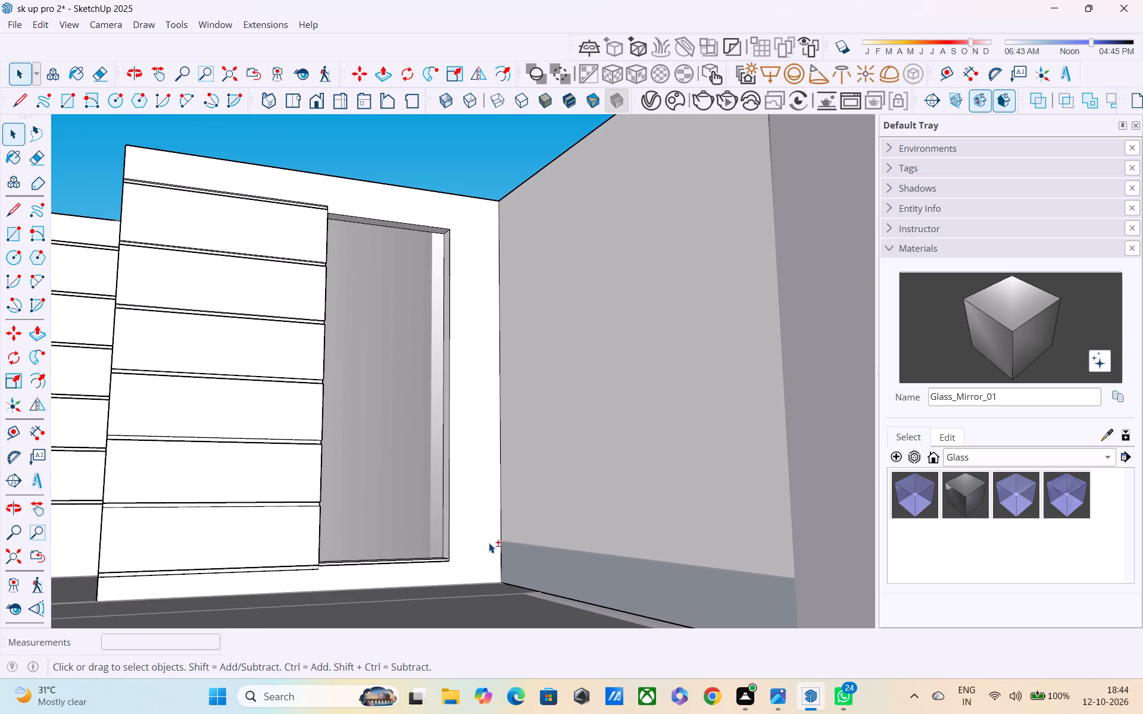
{"action": "middle_click_drag", "start_coordinate": [489, 525], "coordinate": [489, 456], "text": "shift"}
{"action": "scroll", "coordinate": [489, 456], "scroll_direction": "down", "scroll_amount": 4}
{"action": "middle_click_drag", "start_coordinate": [499, 474], "coordinate": [502, 502]}
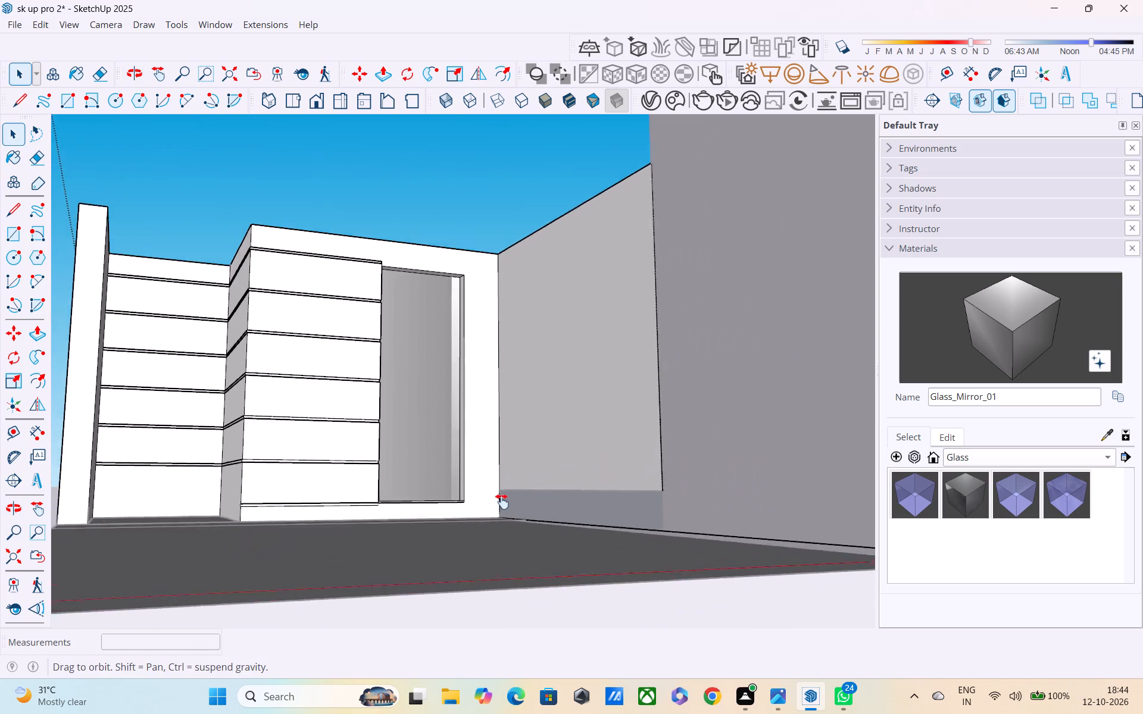
{"action": "middle_click_drag", "start_coordinate": [502, 502], "coordinate": [502, 512]}
{"action": "scroll", "coordinate": [502, 431], "scroll_direction": "down", "scroll_amount": 6}
{"action": "middle_click_drag", "start_coordinate": [519, 451], "coordinate": [502, 477]}
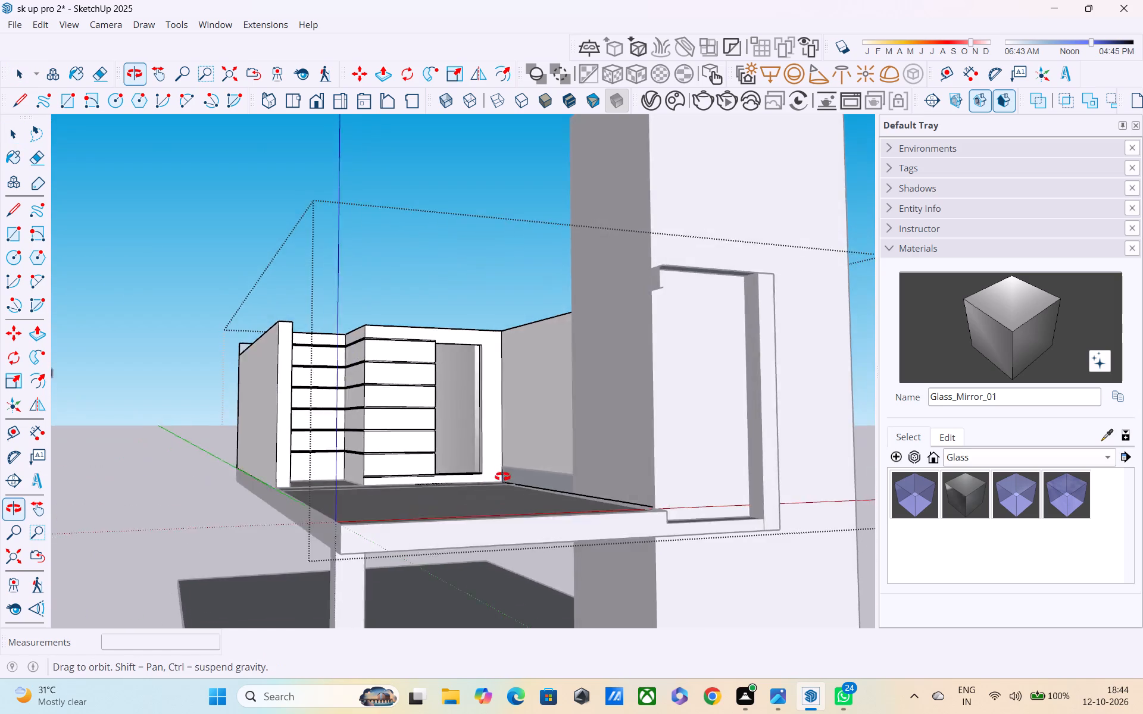
{"action": "middle_click_drag", "start_coordinate": [502, 477], "coordinate": [319, 518]}
{"action": "scroll", "coordinate": [321, 516], "scroll_direction": "down", "scroll_amount": 3}
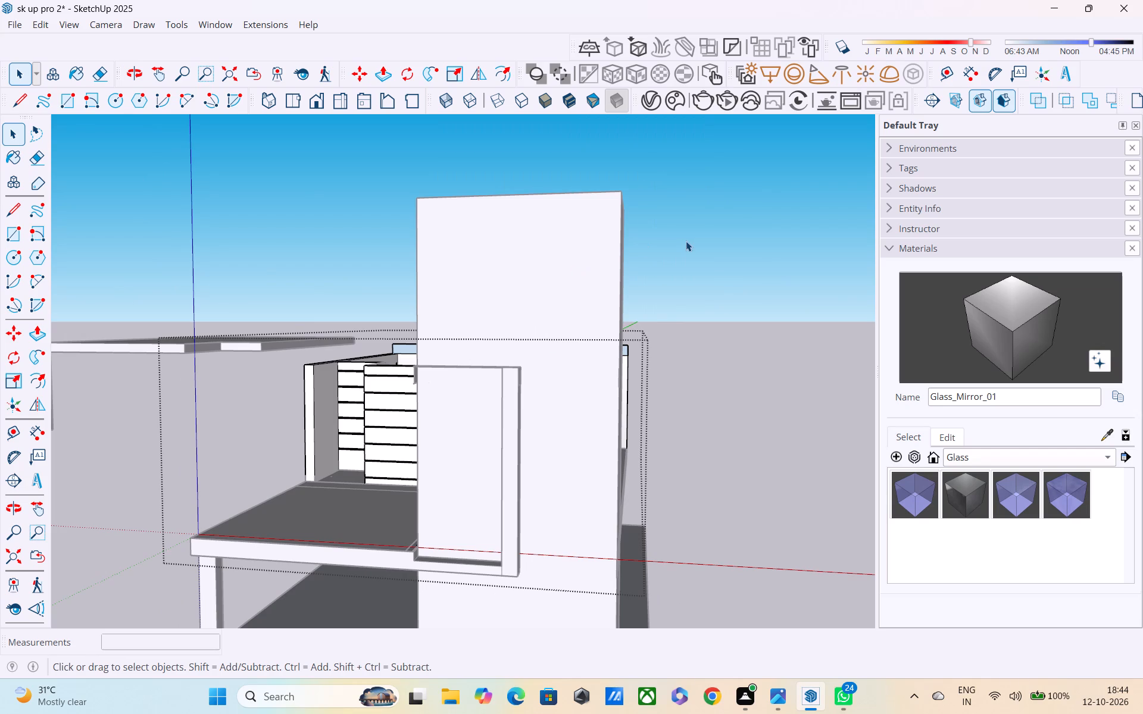
{"action": "left_click", "coordinate": [688, 240]}
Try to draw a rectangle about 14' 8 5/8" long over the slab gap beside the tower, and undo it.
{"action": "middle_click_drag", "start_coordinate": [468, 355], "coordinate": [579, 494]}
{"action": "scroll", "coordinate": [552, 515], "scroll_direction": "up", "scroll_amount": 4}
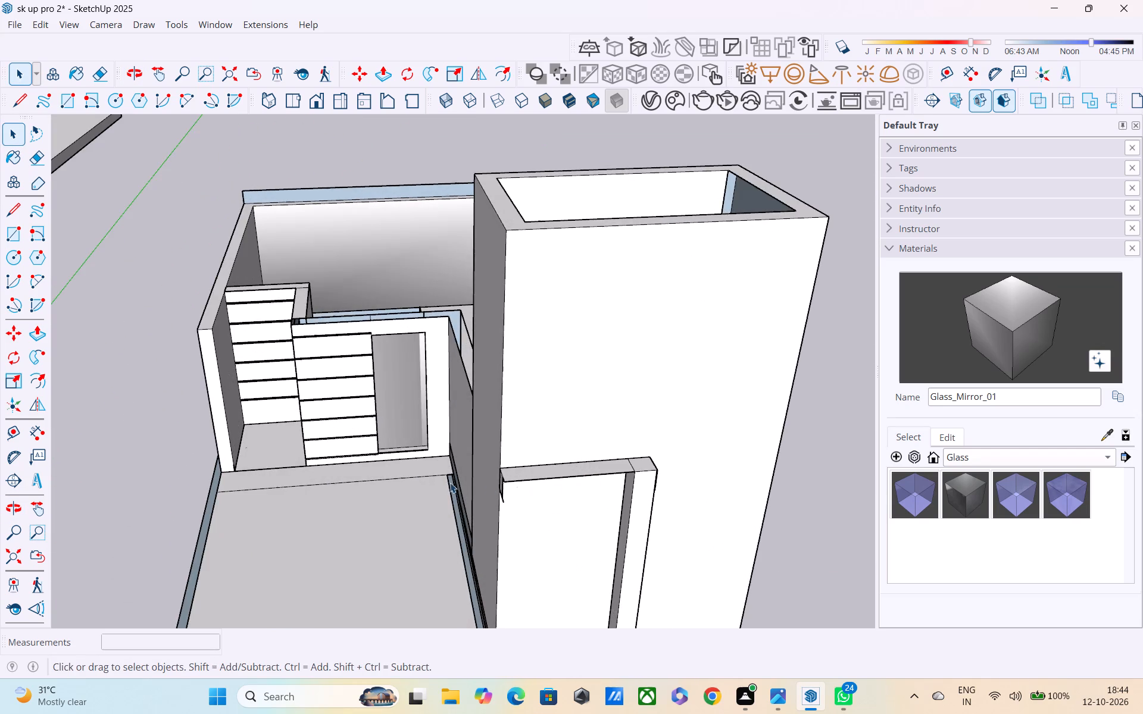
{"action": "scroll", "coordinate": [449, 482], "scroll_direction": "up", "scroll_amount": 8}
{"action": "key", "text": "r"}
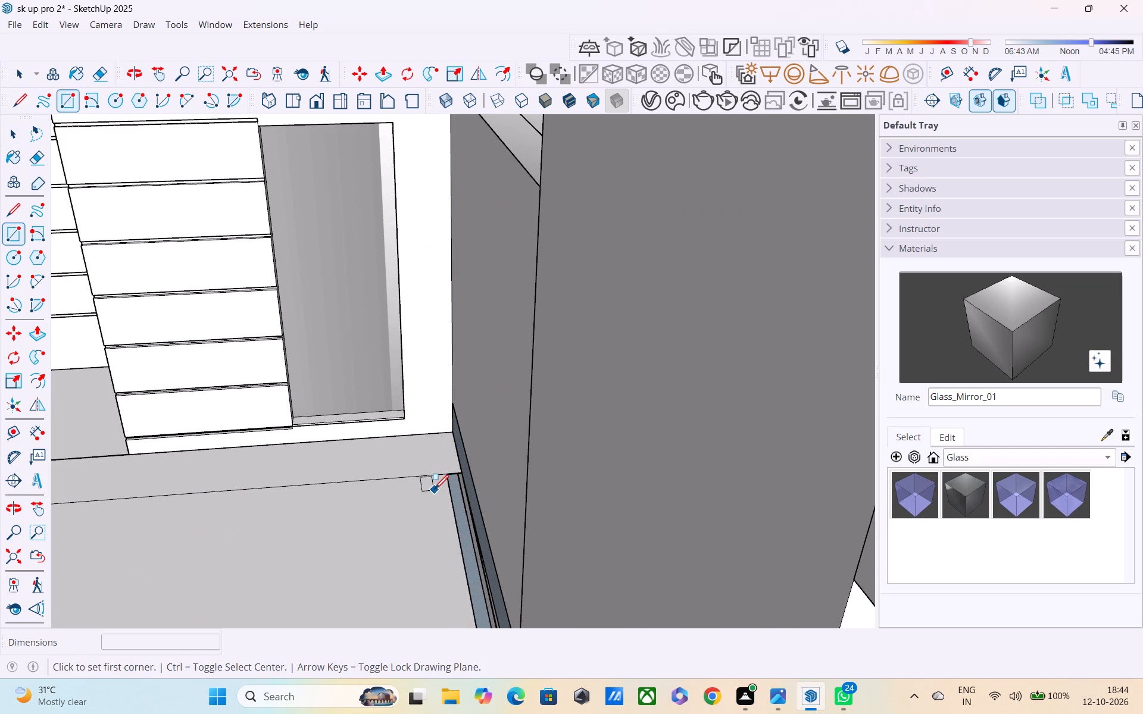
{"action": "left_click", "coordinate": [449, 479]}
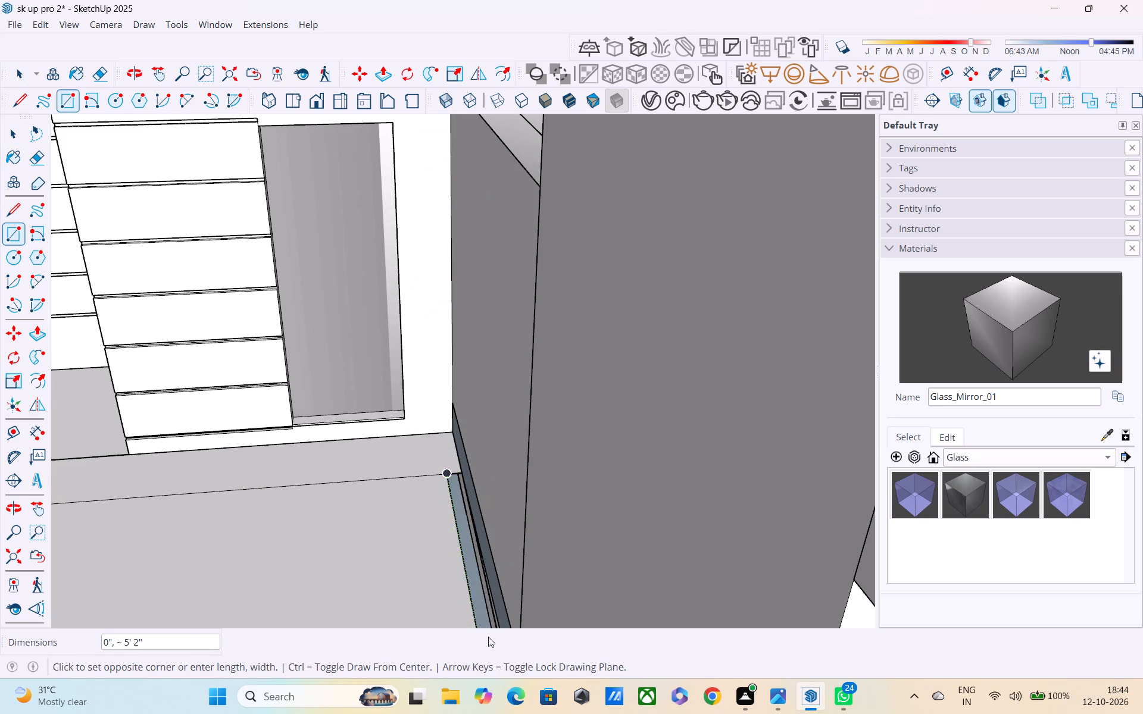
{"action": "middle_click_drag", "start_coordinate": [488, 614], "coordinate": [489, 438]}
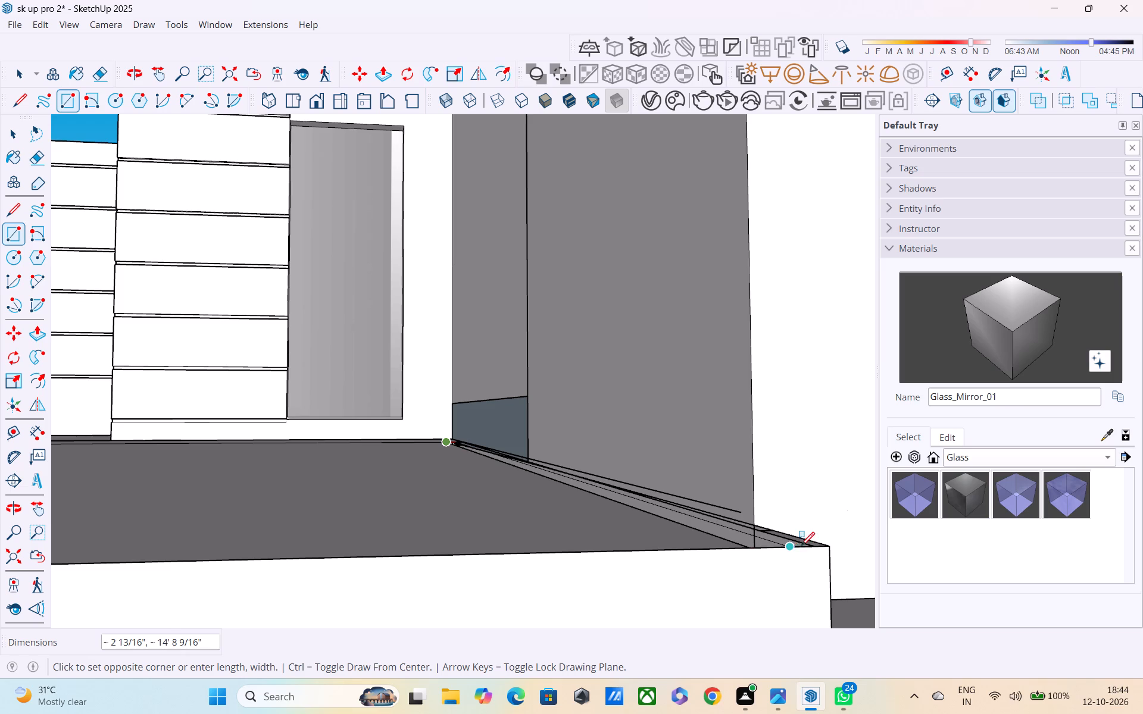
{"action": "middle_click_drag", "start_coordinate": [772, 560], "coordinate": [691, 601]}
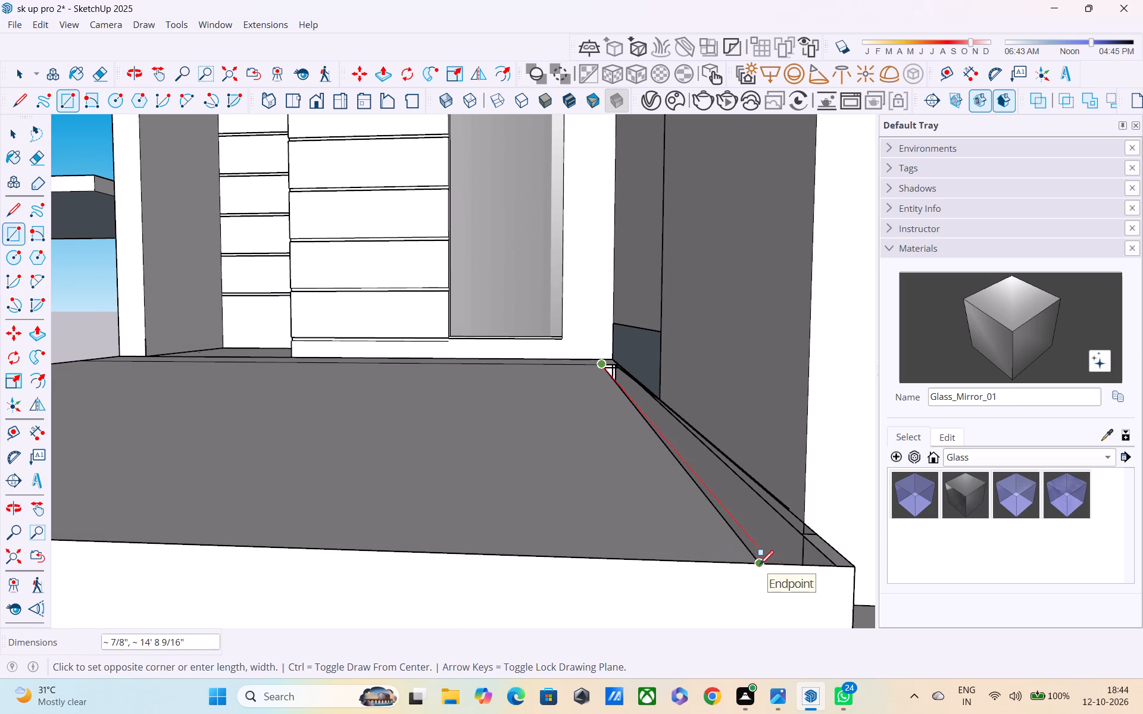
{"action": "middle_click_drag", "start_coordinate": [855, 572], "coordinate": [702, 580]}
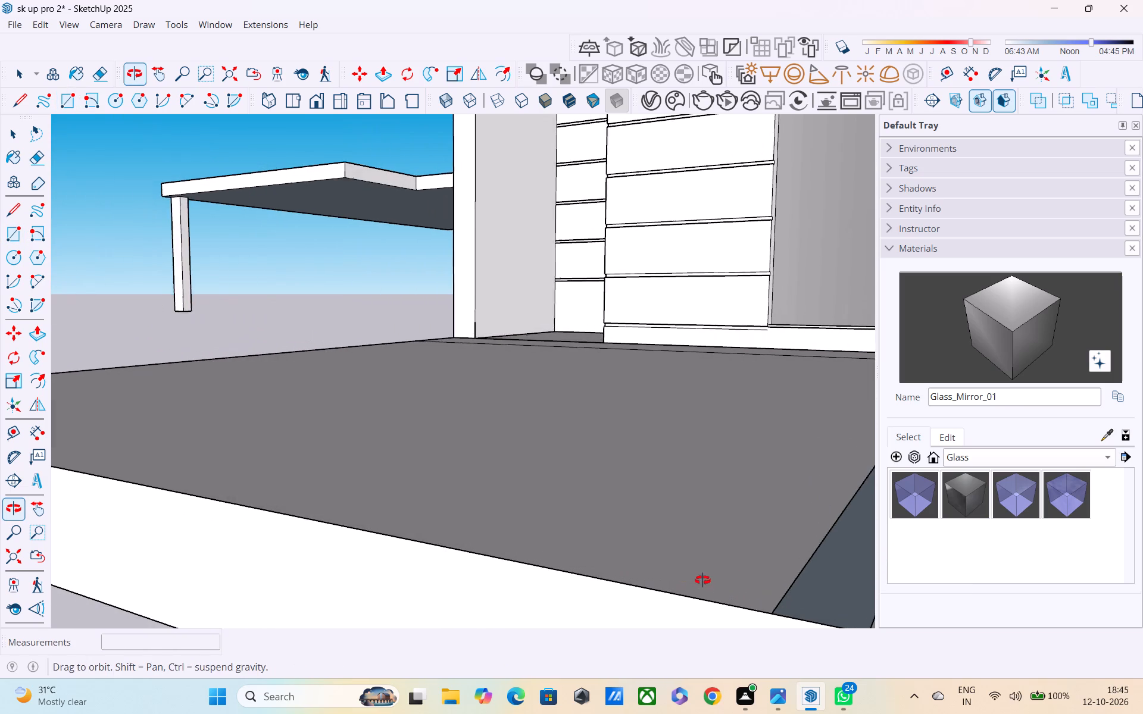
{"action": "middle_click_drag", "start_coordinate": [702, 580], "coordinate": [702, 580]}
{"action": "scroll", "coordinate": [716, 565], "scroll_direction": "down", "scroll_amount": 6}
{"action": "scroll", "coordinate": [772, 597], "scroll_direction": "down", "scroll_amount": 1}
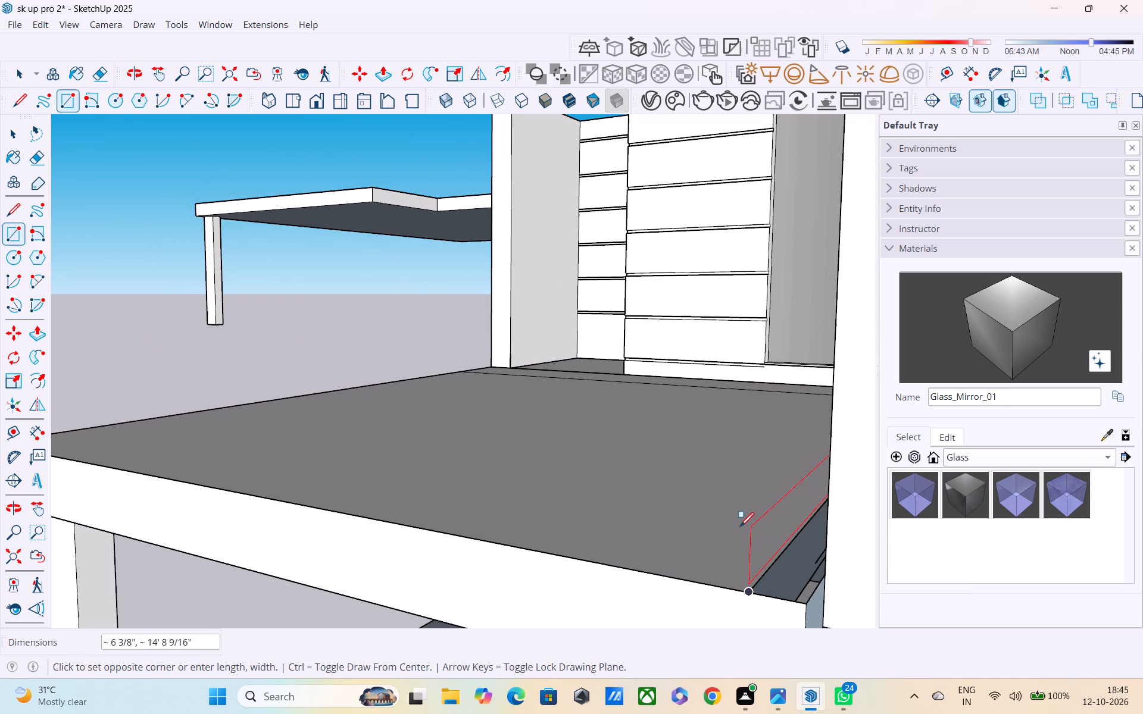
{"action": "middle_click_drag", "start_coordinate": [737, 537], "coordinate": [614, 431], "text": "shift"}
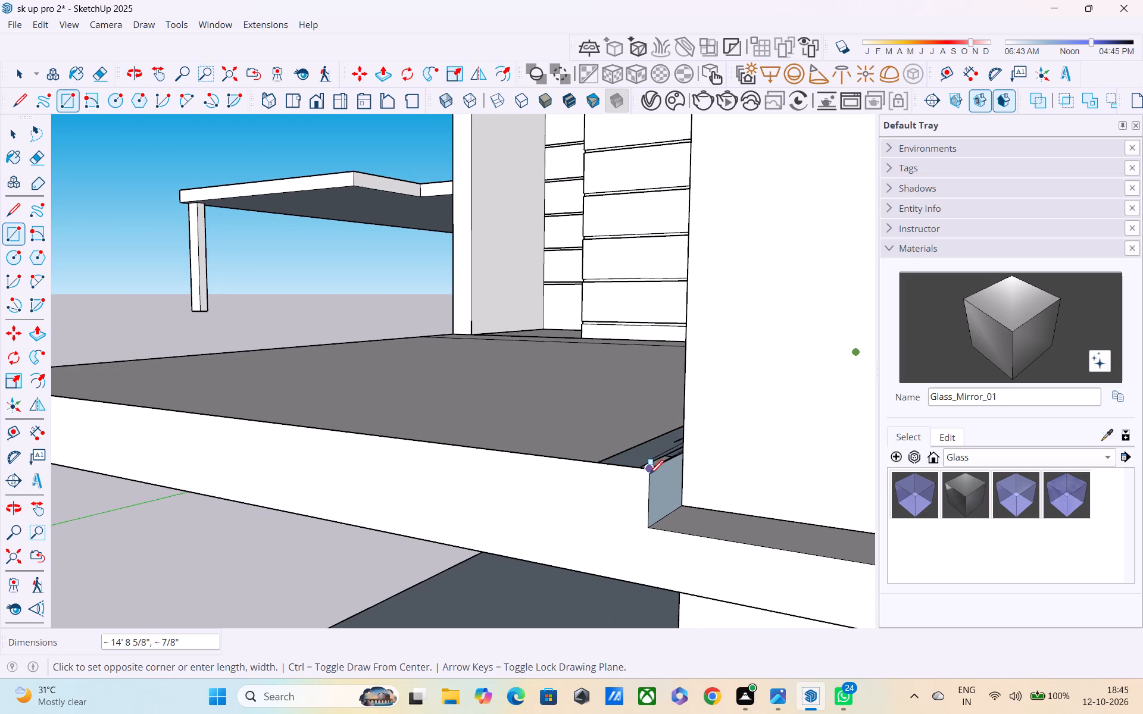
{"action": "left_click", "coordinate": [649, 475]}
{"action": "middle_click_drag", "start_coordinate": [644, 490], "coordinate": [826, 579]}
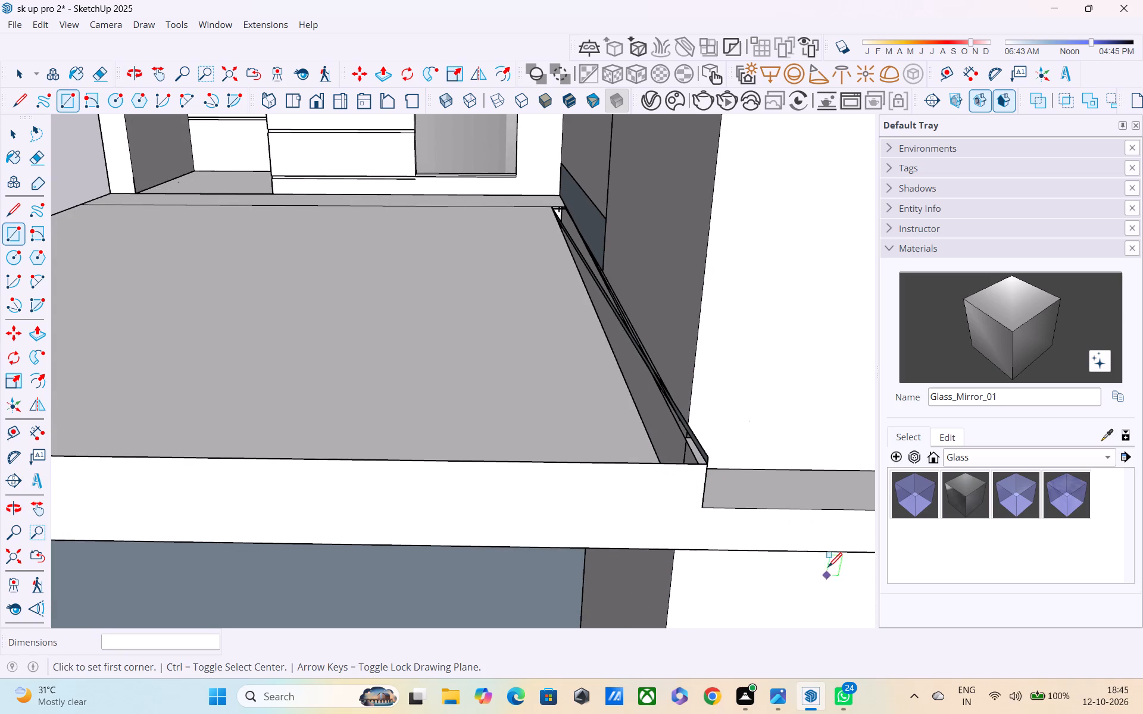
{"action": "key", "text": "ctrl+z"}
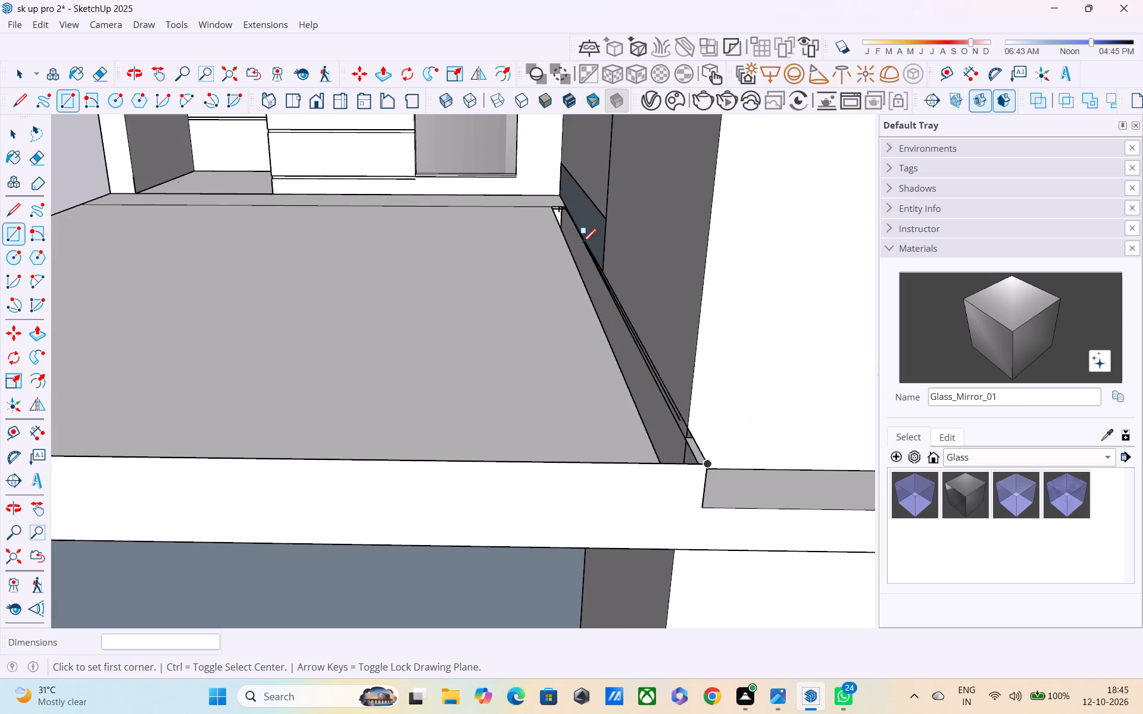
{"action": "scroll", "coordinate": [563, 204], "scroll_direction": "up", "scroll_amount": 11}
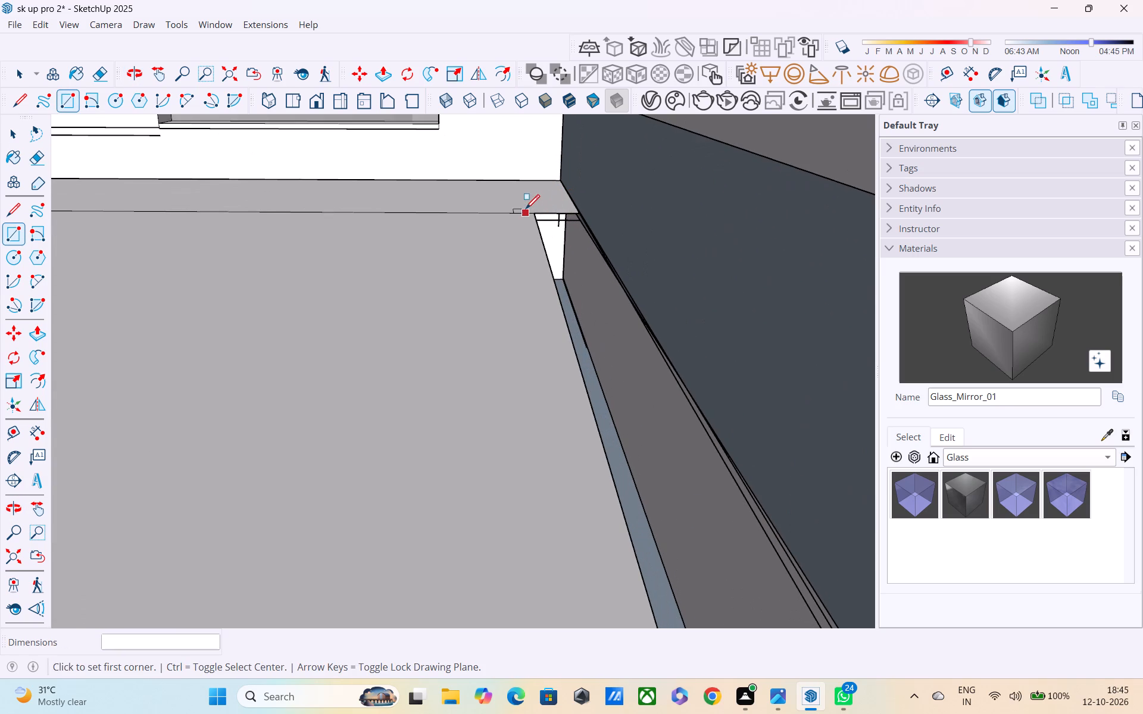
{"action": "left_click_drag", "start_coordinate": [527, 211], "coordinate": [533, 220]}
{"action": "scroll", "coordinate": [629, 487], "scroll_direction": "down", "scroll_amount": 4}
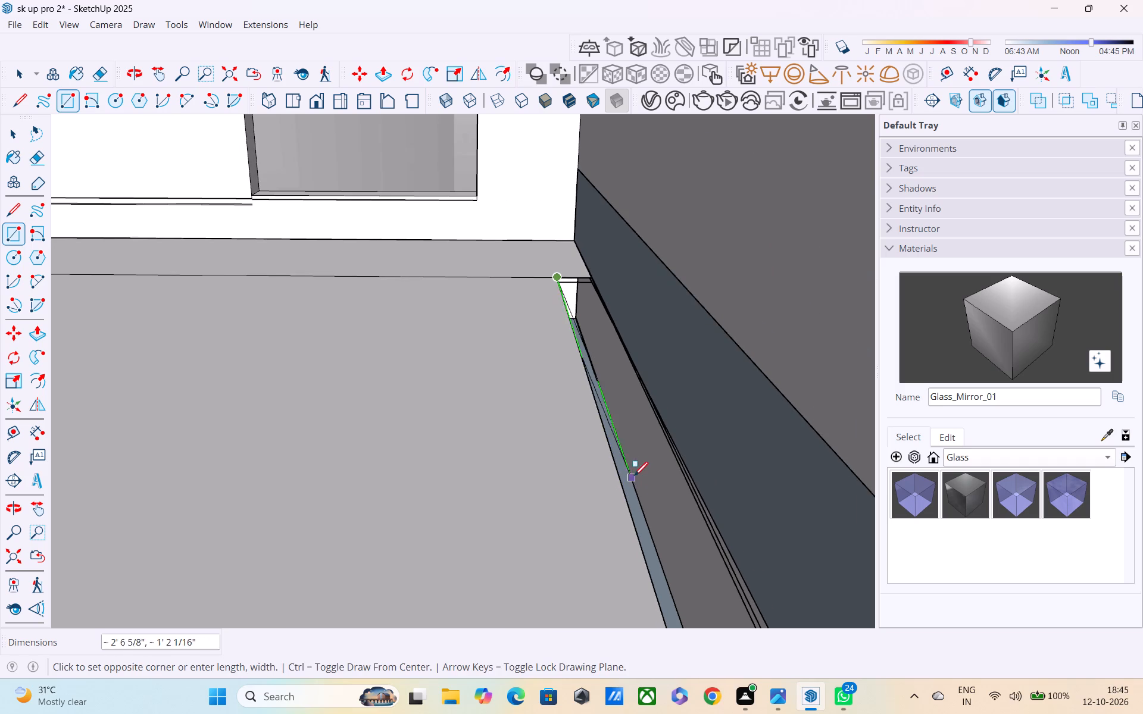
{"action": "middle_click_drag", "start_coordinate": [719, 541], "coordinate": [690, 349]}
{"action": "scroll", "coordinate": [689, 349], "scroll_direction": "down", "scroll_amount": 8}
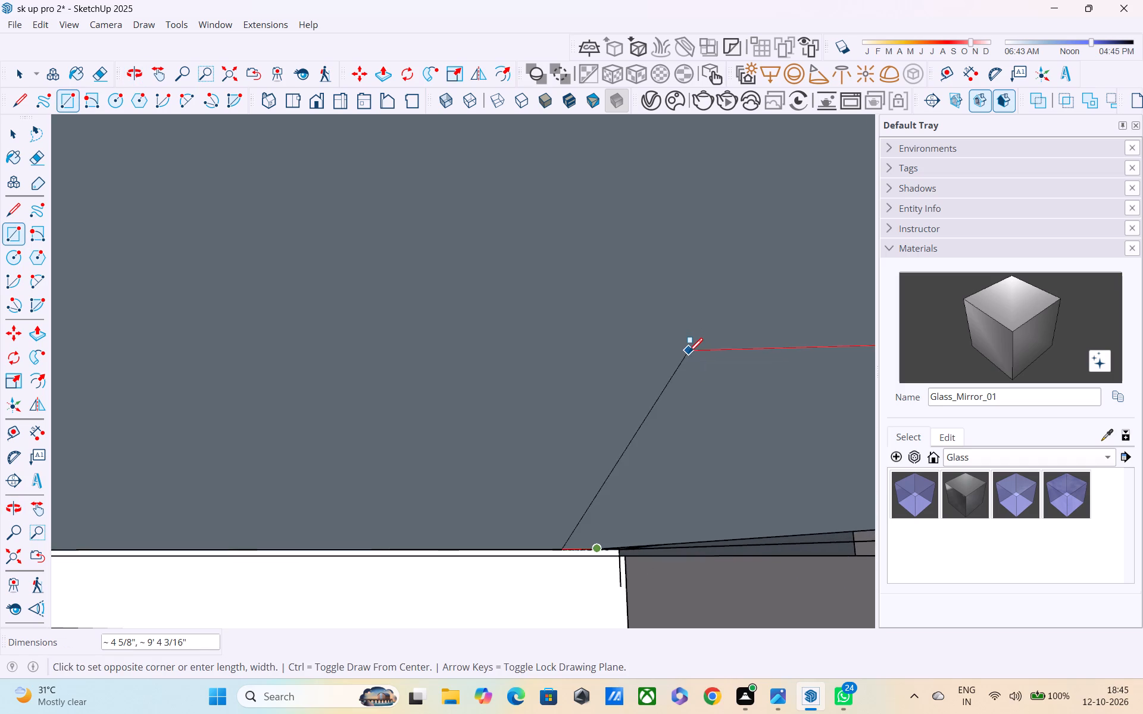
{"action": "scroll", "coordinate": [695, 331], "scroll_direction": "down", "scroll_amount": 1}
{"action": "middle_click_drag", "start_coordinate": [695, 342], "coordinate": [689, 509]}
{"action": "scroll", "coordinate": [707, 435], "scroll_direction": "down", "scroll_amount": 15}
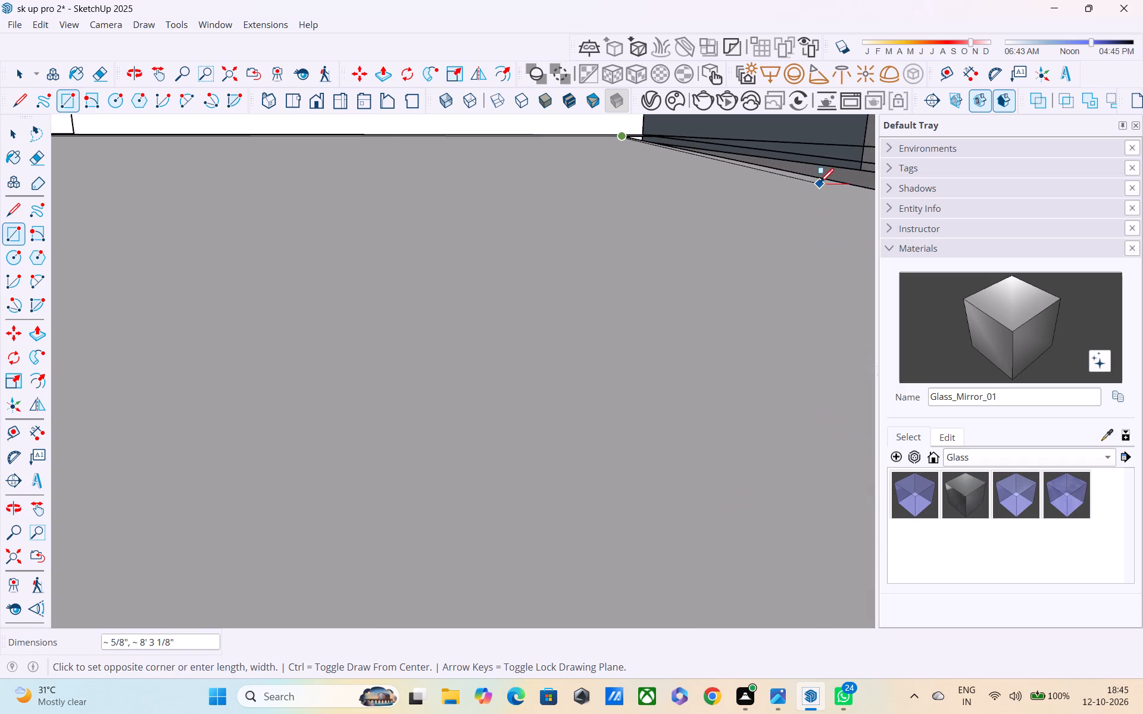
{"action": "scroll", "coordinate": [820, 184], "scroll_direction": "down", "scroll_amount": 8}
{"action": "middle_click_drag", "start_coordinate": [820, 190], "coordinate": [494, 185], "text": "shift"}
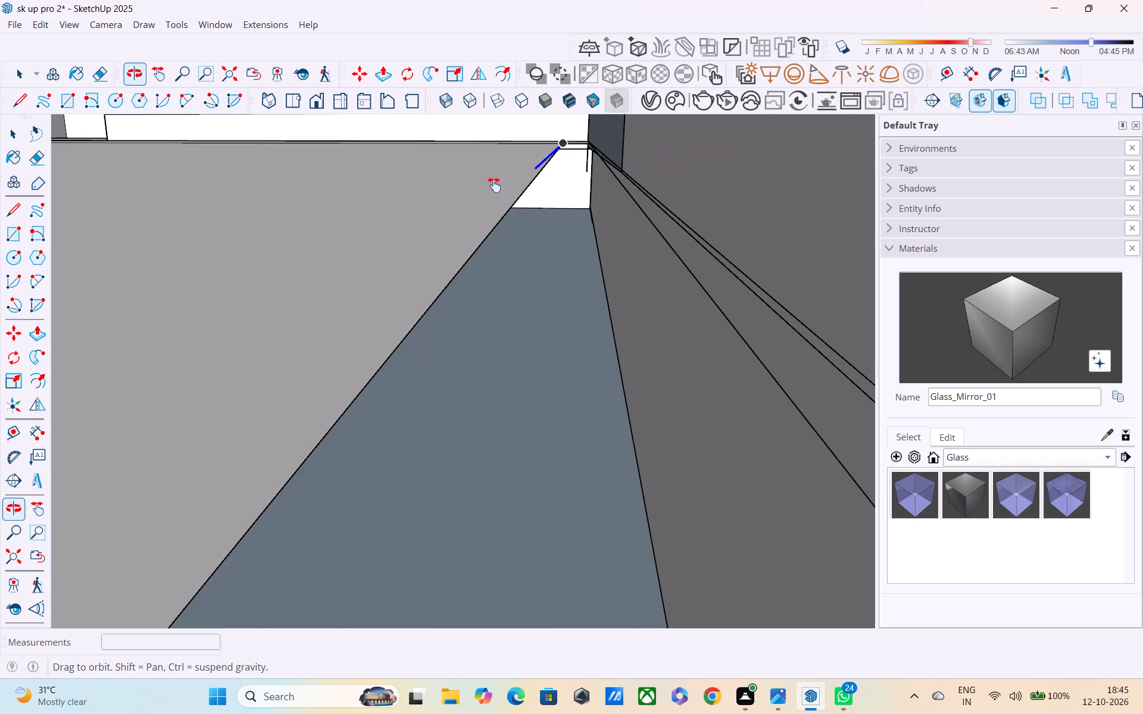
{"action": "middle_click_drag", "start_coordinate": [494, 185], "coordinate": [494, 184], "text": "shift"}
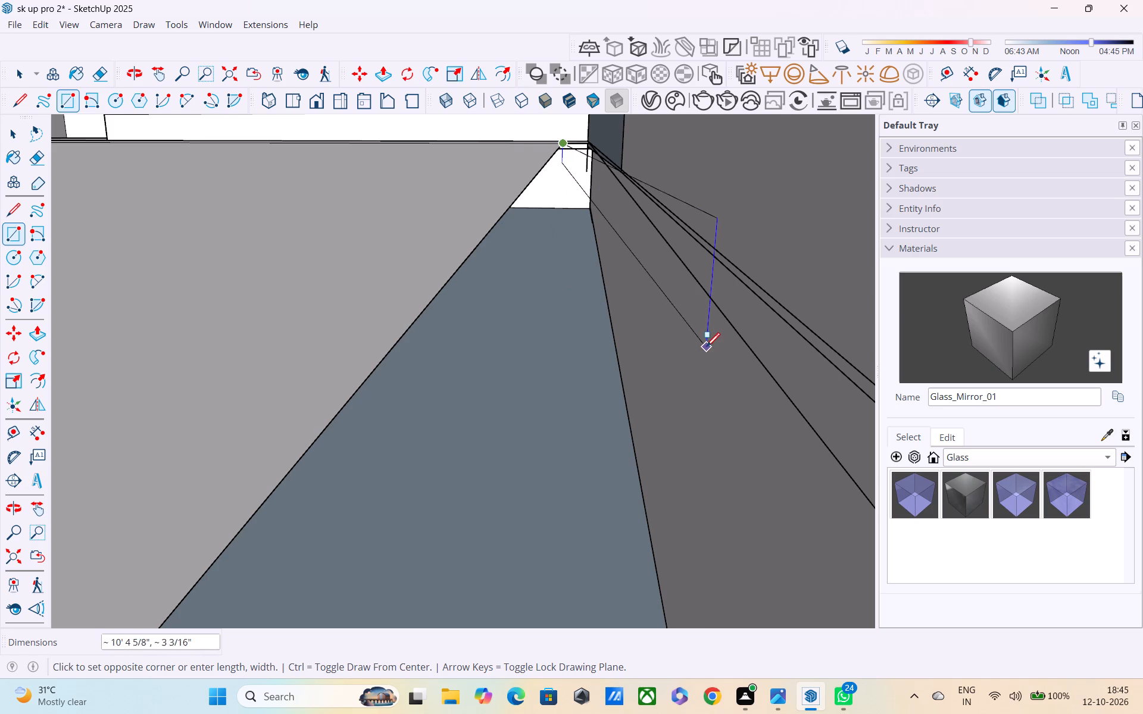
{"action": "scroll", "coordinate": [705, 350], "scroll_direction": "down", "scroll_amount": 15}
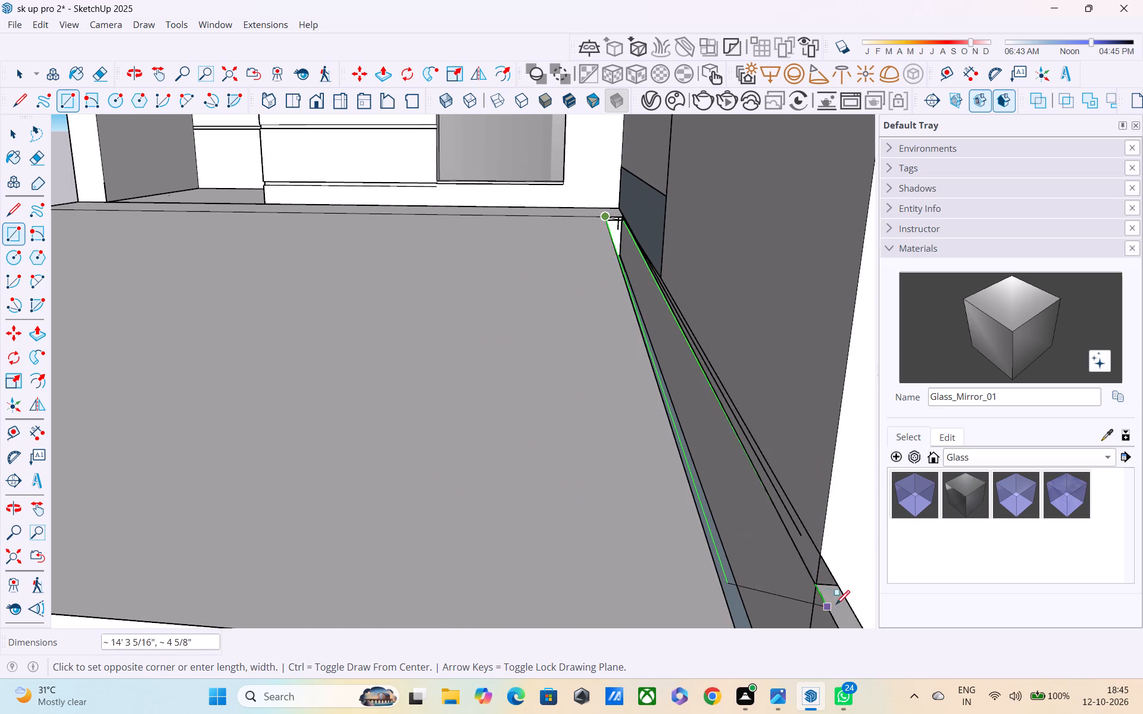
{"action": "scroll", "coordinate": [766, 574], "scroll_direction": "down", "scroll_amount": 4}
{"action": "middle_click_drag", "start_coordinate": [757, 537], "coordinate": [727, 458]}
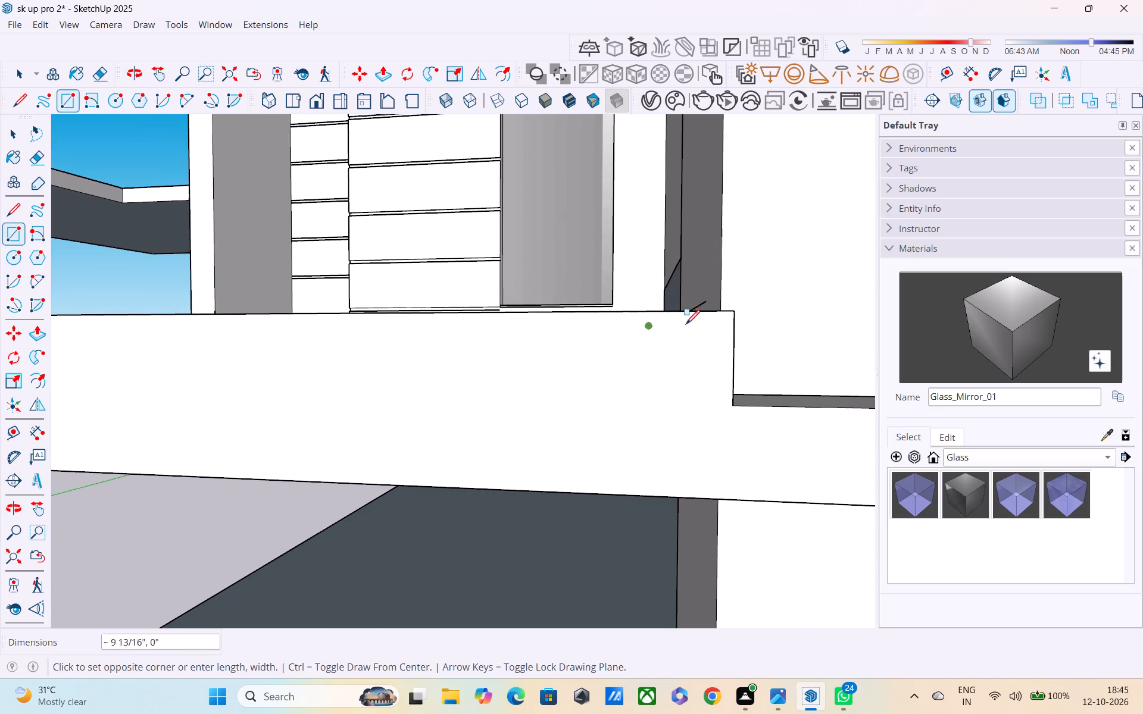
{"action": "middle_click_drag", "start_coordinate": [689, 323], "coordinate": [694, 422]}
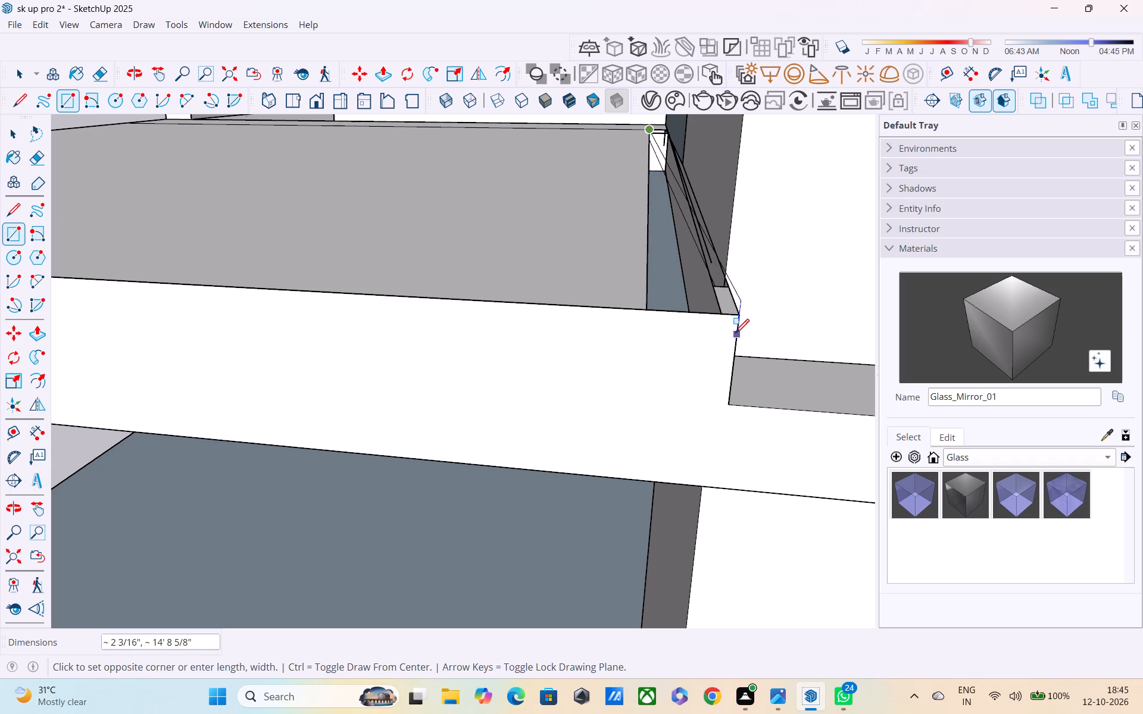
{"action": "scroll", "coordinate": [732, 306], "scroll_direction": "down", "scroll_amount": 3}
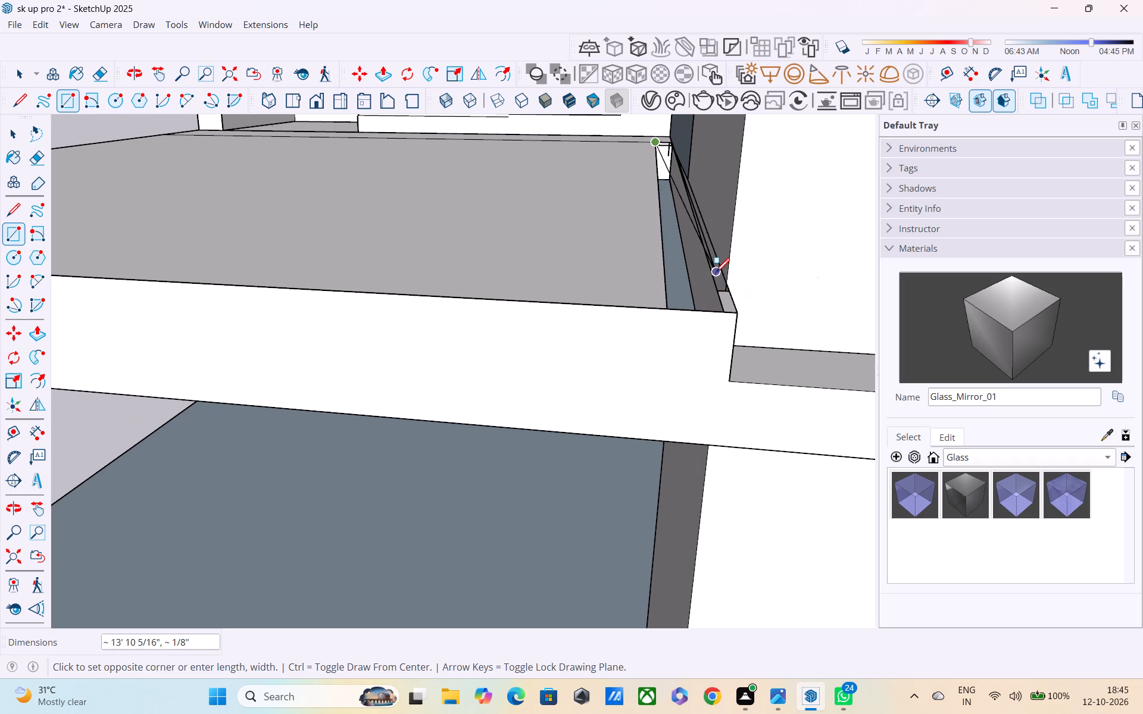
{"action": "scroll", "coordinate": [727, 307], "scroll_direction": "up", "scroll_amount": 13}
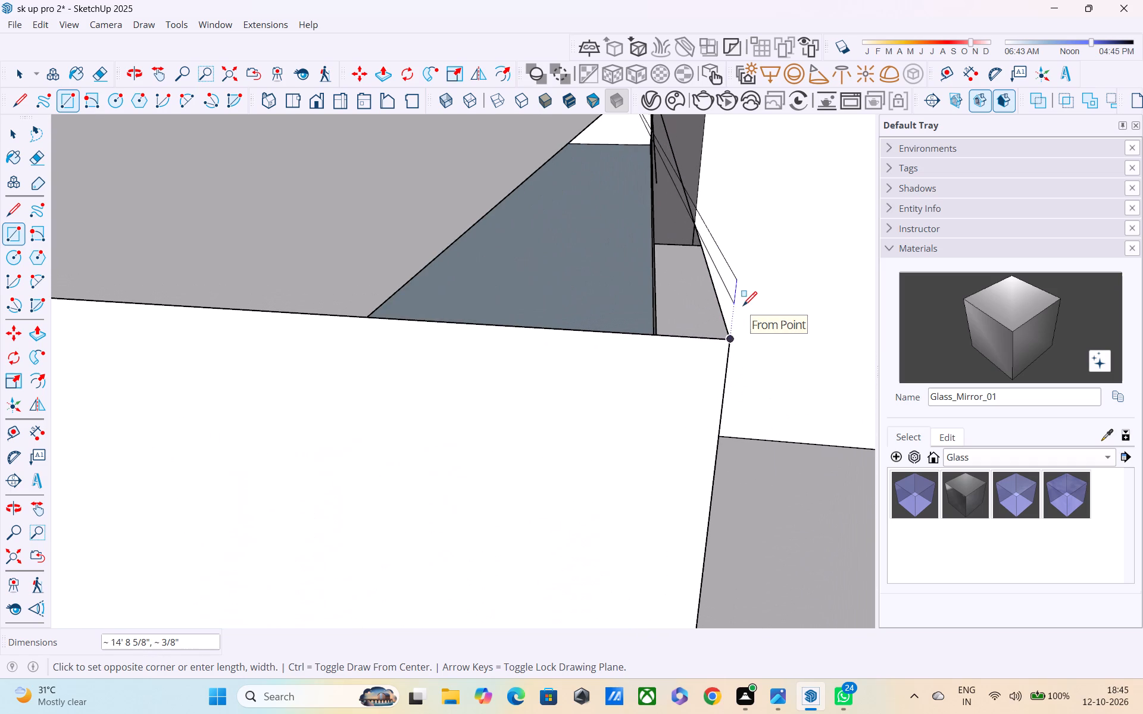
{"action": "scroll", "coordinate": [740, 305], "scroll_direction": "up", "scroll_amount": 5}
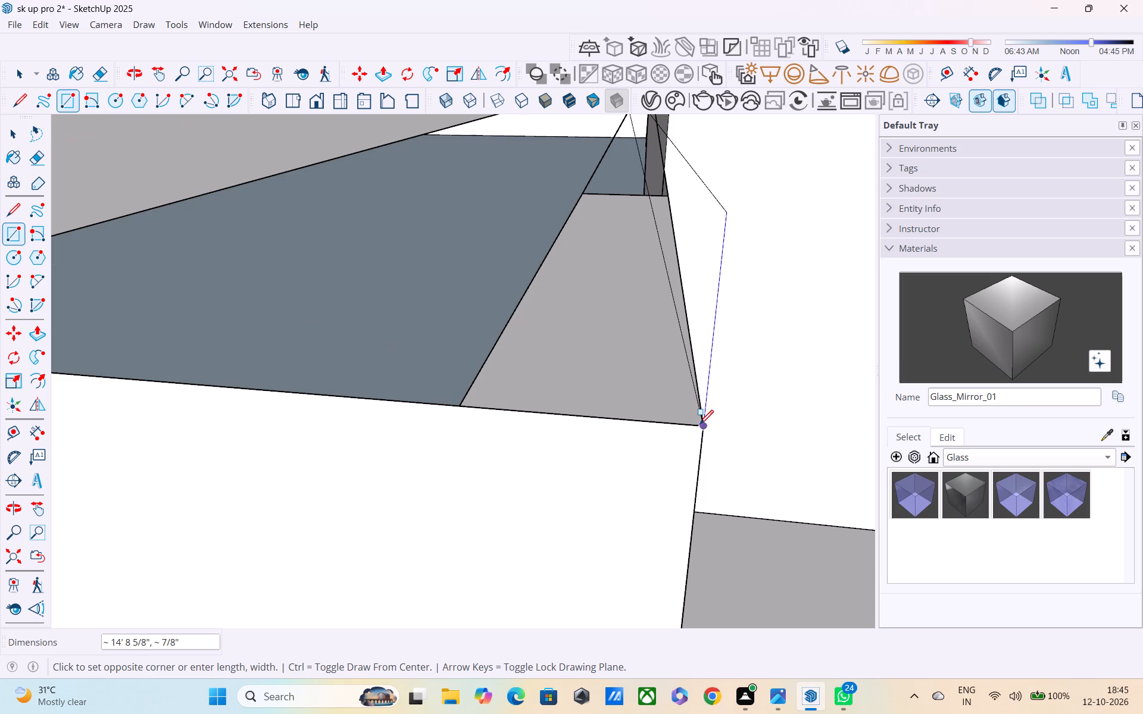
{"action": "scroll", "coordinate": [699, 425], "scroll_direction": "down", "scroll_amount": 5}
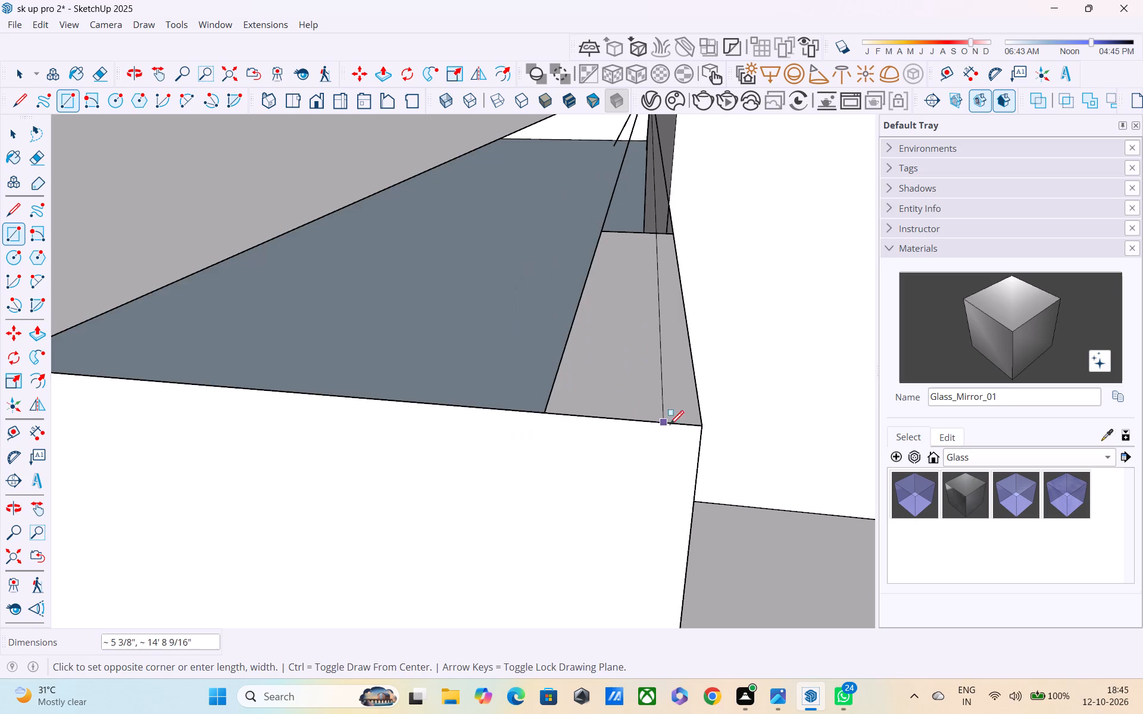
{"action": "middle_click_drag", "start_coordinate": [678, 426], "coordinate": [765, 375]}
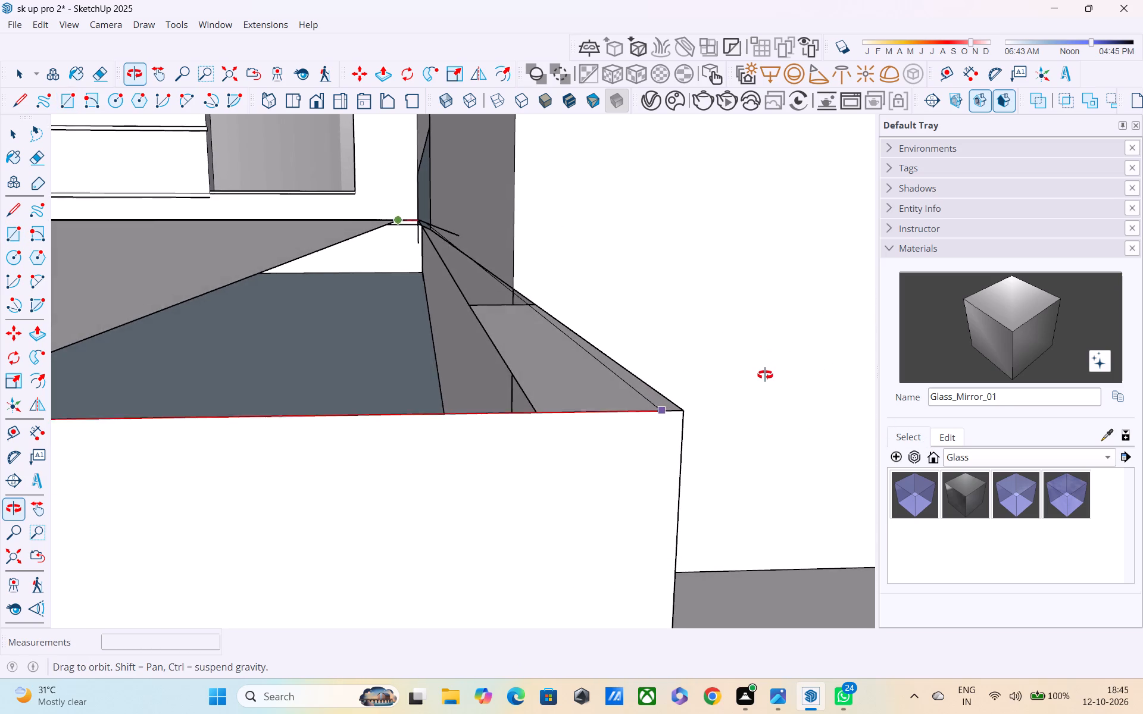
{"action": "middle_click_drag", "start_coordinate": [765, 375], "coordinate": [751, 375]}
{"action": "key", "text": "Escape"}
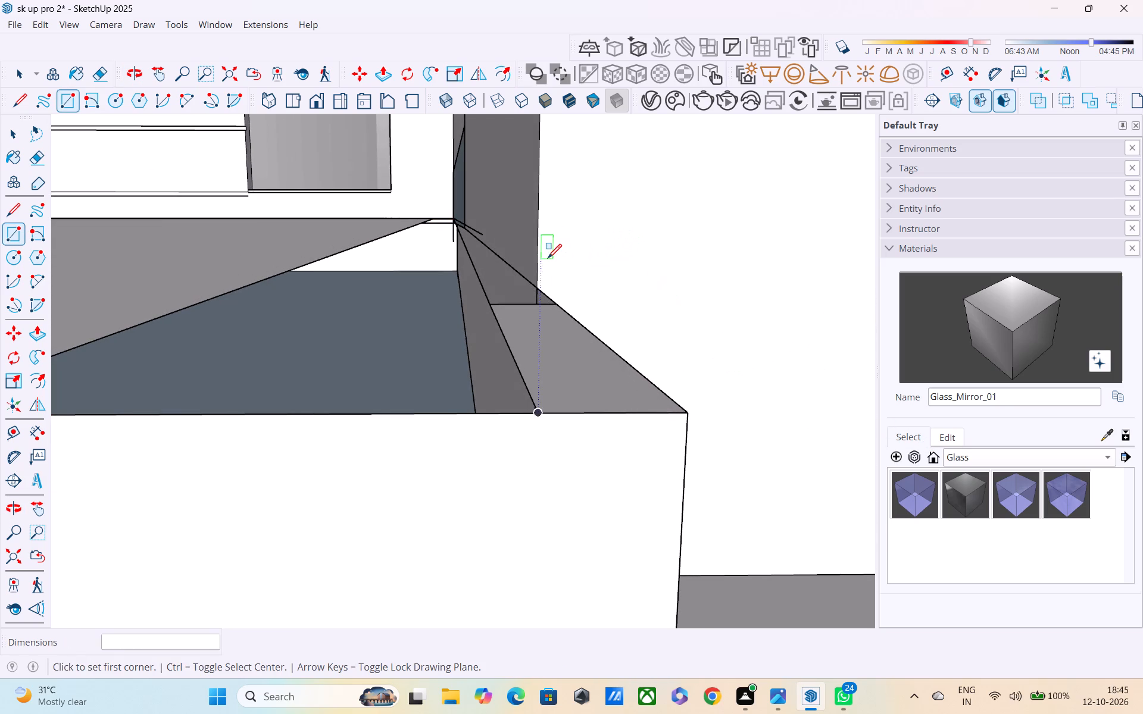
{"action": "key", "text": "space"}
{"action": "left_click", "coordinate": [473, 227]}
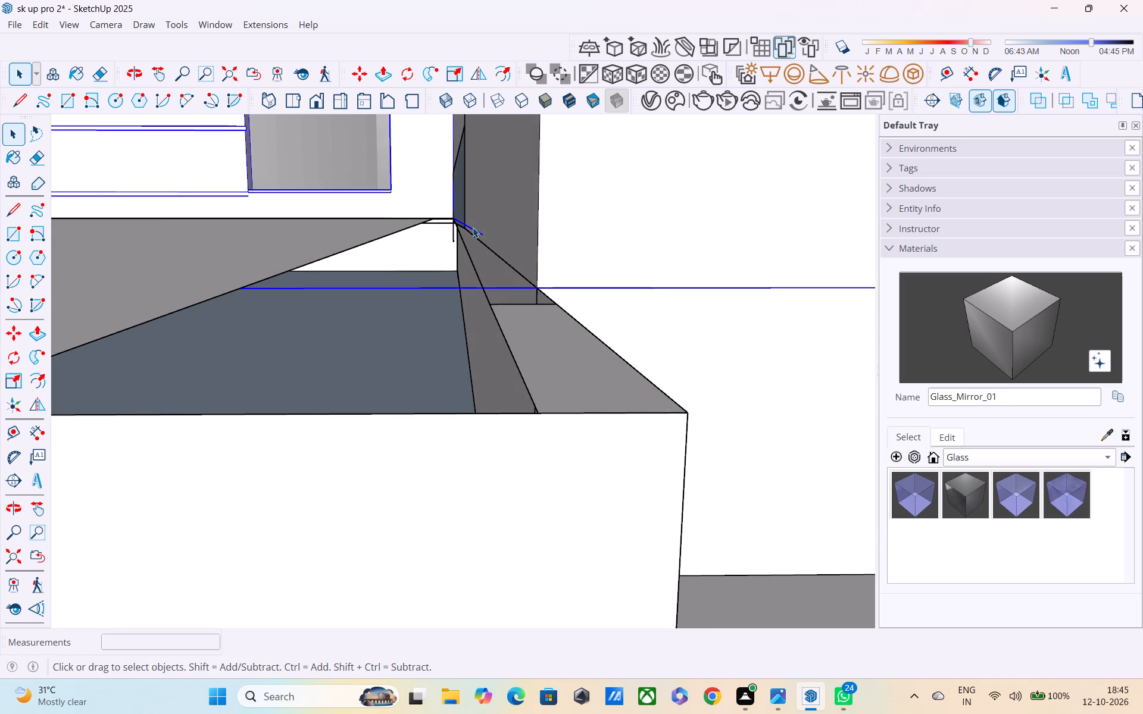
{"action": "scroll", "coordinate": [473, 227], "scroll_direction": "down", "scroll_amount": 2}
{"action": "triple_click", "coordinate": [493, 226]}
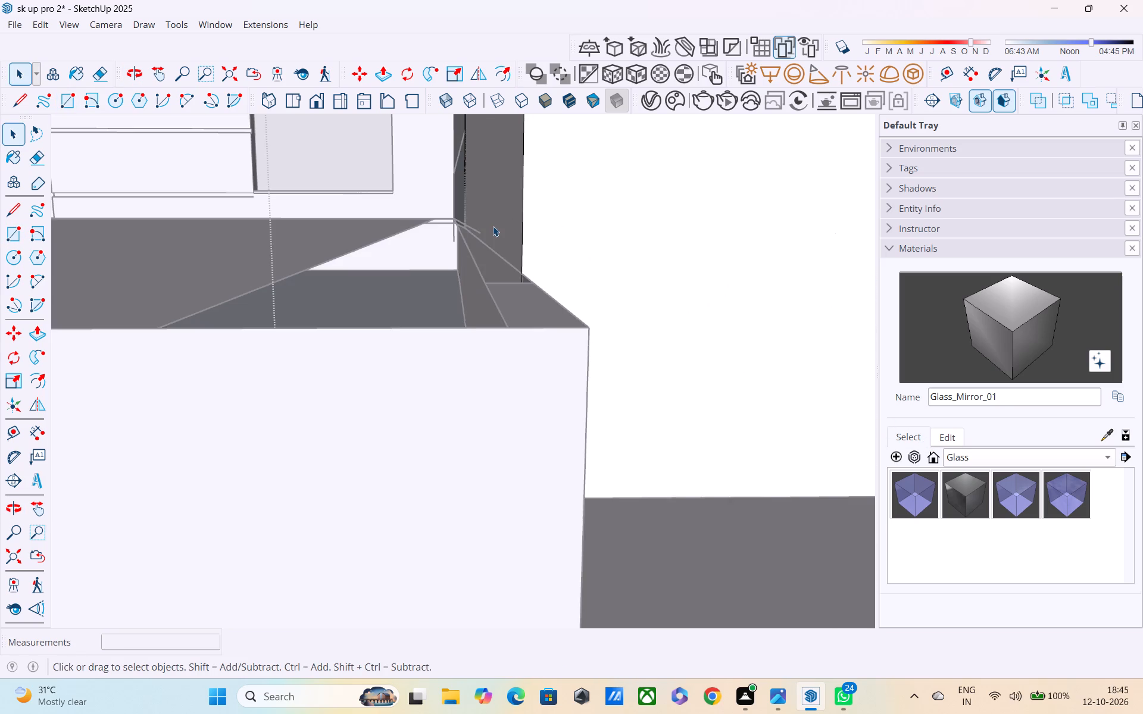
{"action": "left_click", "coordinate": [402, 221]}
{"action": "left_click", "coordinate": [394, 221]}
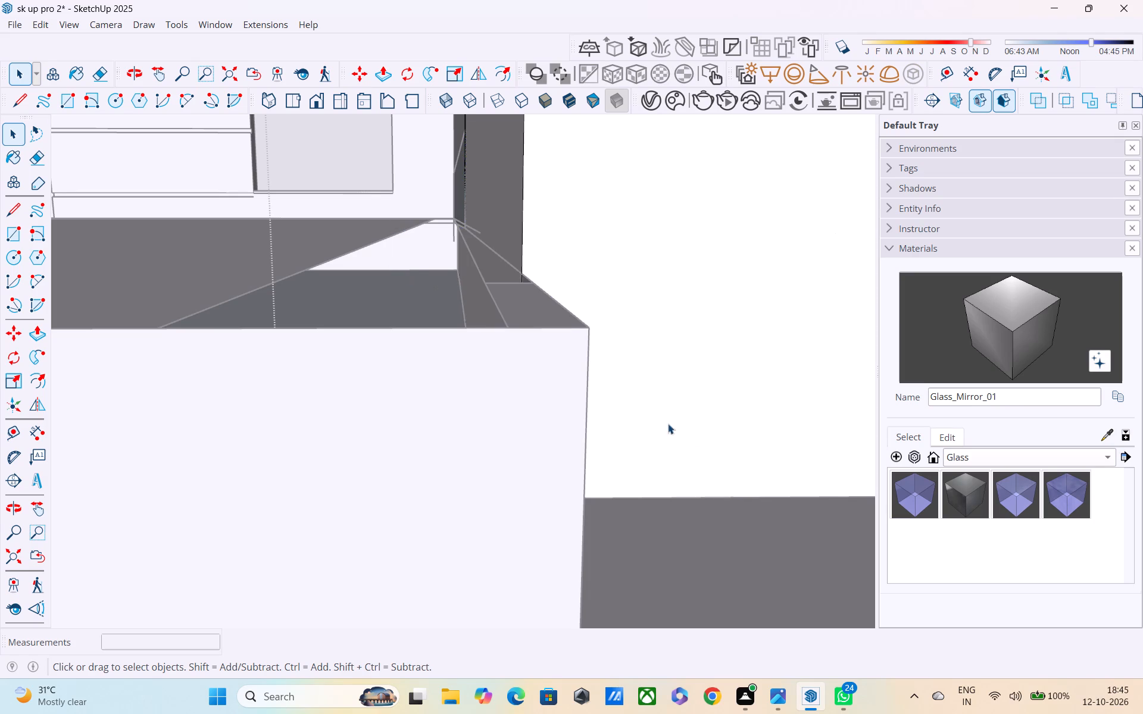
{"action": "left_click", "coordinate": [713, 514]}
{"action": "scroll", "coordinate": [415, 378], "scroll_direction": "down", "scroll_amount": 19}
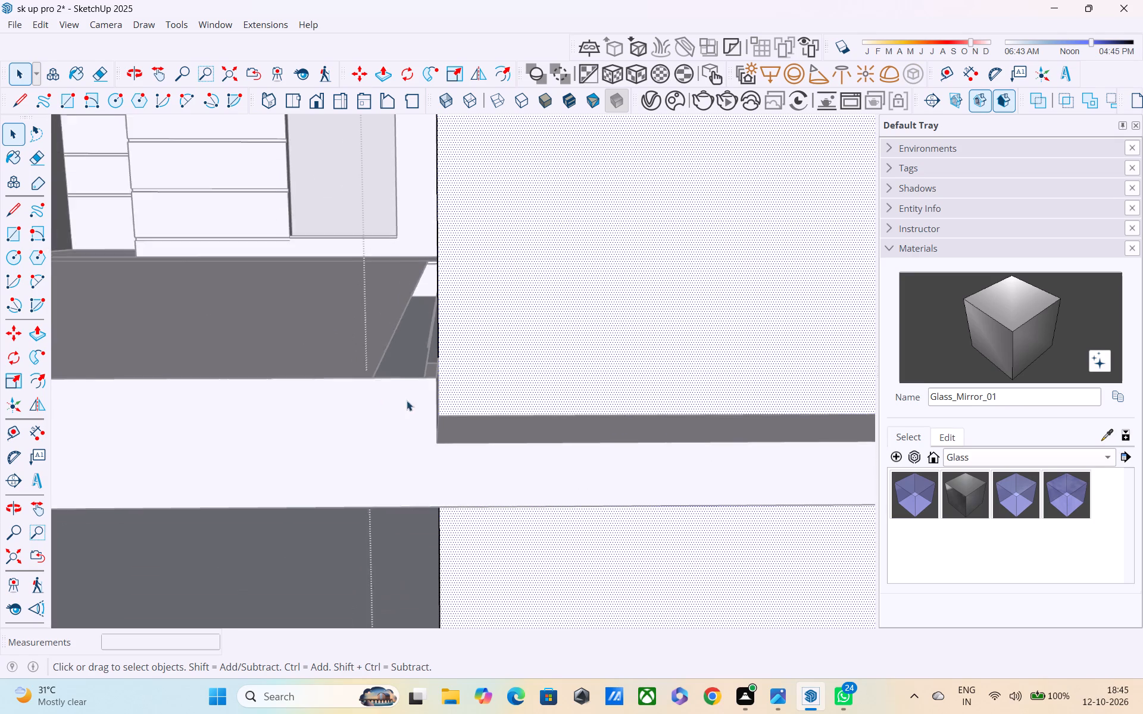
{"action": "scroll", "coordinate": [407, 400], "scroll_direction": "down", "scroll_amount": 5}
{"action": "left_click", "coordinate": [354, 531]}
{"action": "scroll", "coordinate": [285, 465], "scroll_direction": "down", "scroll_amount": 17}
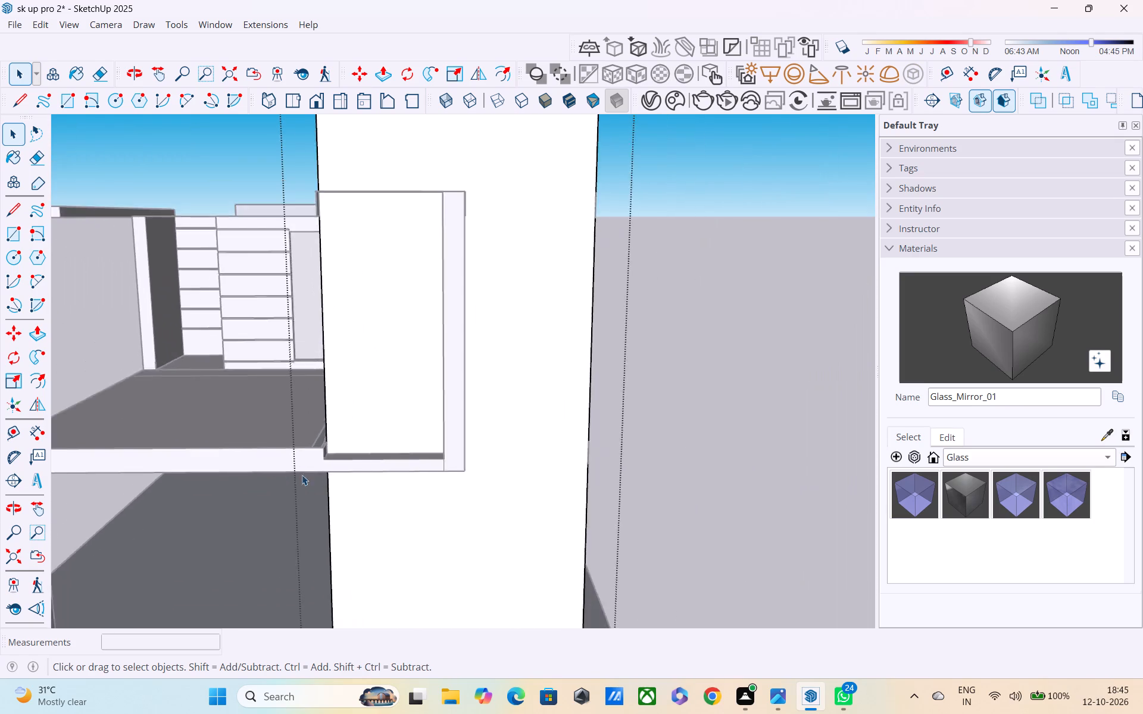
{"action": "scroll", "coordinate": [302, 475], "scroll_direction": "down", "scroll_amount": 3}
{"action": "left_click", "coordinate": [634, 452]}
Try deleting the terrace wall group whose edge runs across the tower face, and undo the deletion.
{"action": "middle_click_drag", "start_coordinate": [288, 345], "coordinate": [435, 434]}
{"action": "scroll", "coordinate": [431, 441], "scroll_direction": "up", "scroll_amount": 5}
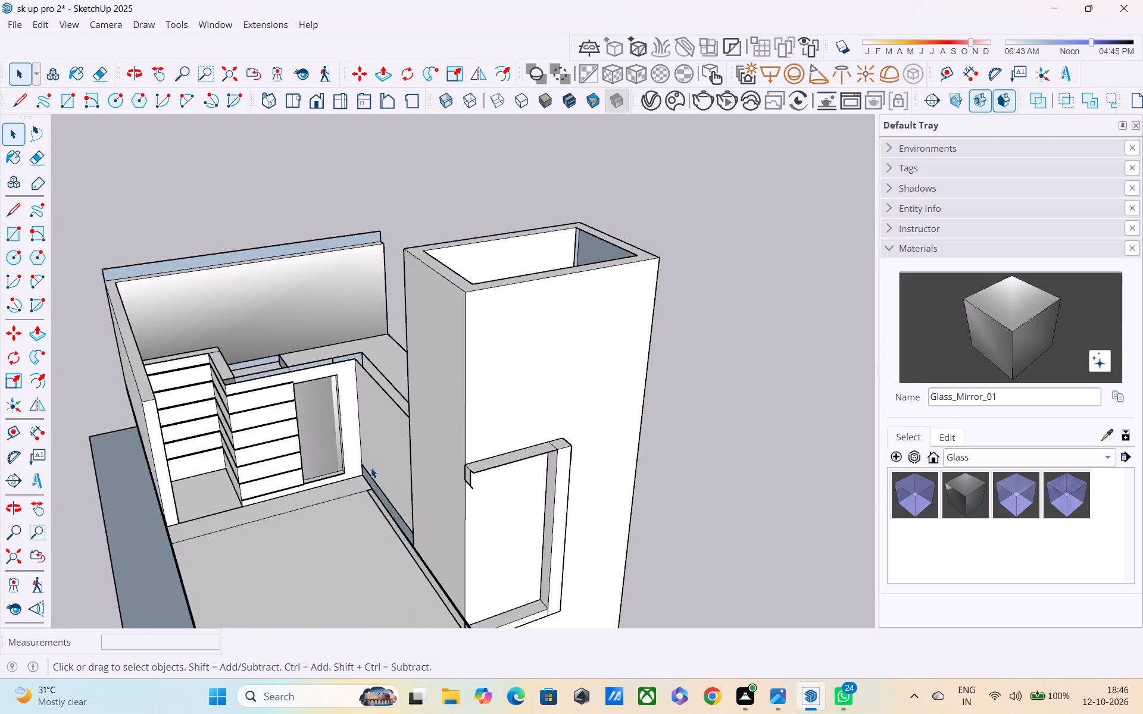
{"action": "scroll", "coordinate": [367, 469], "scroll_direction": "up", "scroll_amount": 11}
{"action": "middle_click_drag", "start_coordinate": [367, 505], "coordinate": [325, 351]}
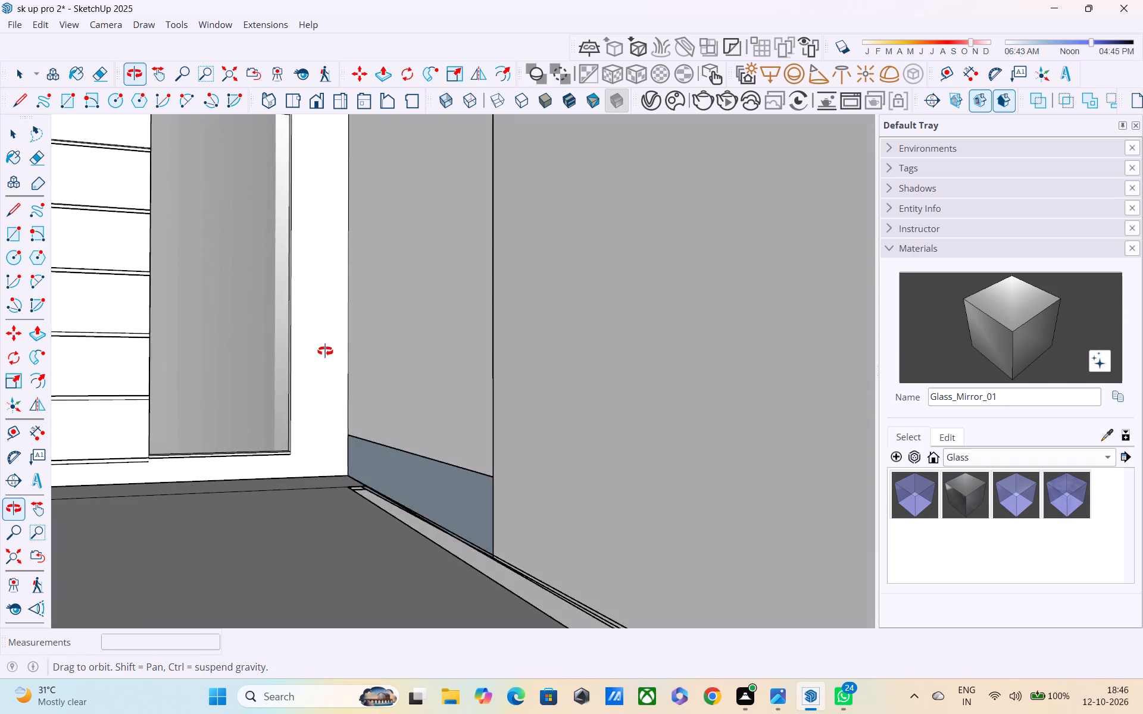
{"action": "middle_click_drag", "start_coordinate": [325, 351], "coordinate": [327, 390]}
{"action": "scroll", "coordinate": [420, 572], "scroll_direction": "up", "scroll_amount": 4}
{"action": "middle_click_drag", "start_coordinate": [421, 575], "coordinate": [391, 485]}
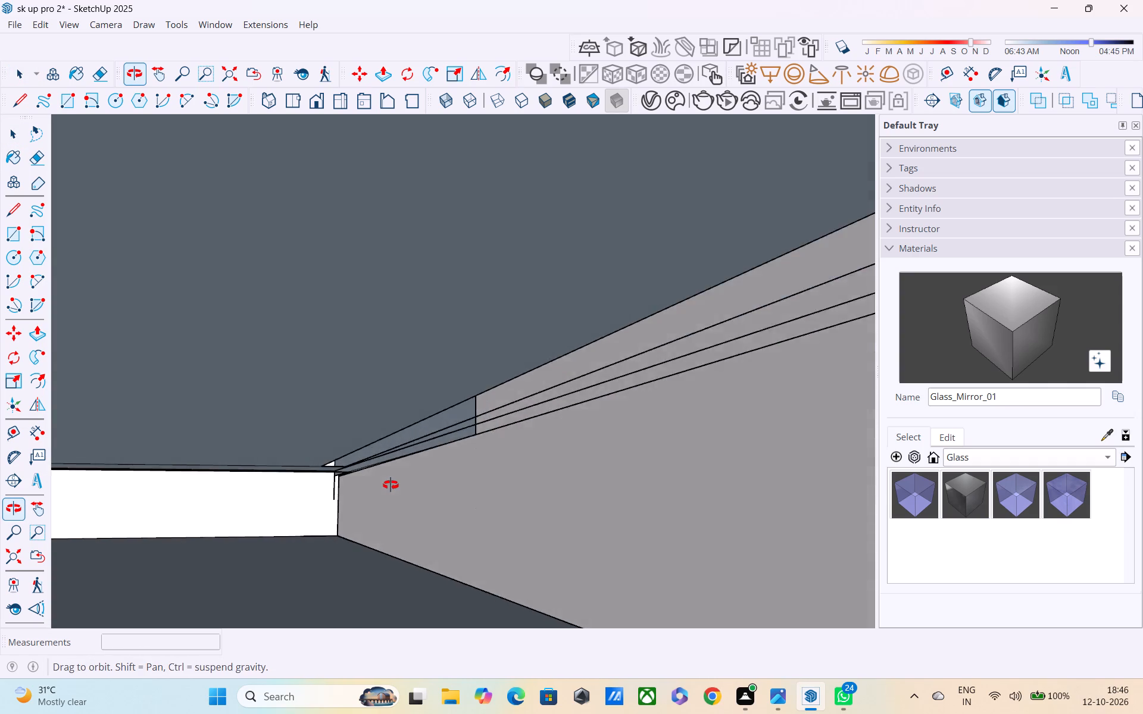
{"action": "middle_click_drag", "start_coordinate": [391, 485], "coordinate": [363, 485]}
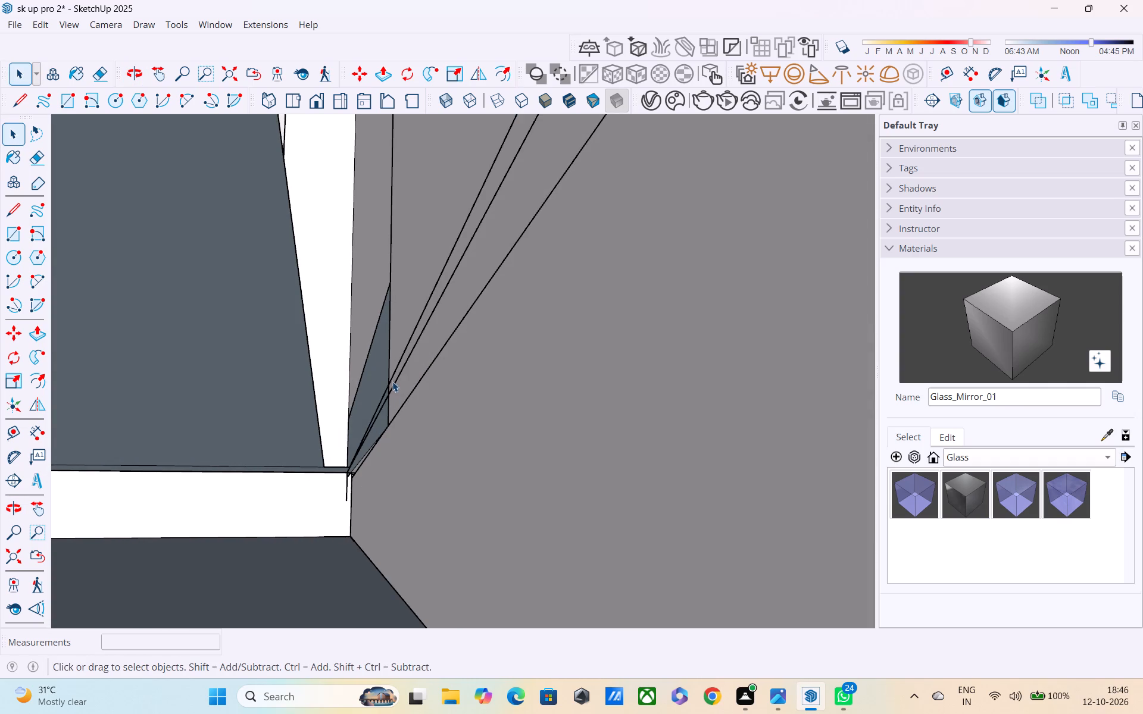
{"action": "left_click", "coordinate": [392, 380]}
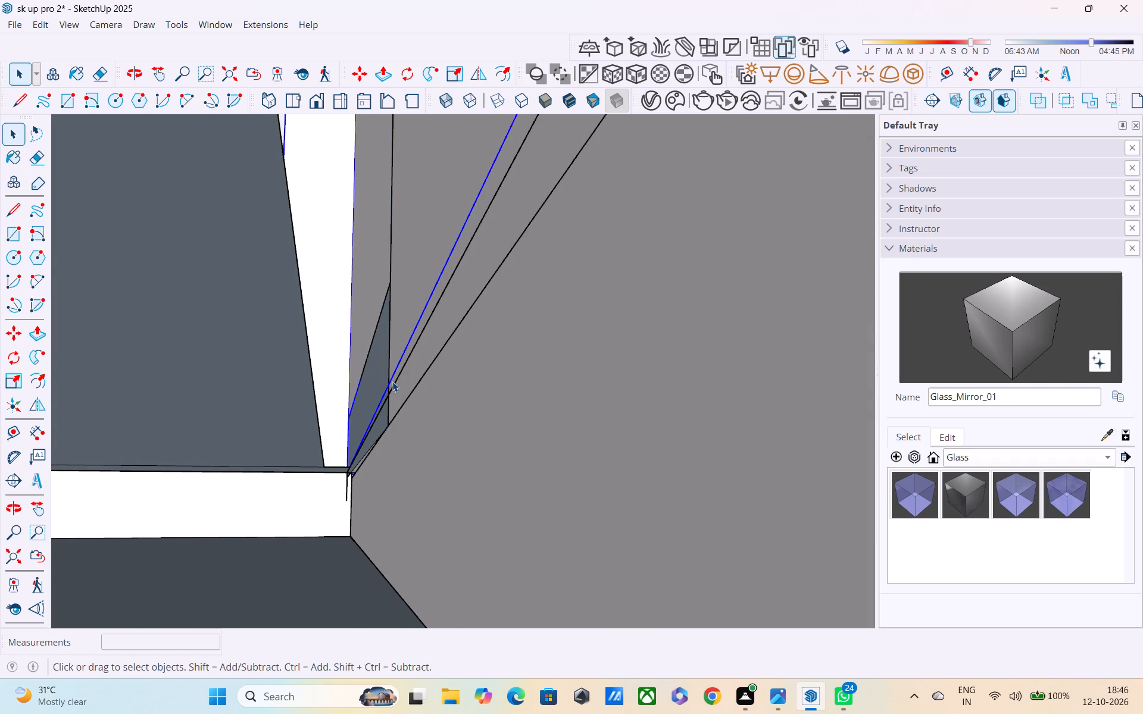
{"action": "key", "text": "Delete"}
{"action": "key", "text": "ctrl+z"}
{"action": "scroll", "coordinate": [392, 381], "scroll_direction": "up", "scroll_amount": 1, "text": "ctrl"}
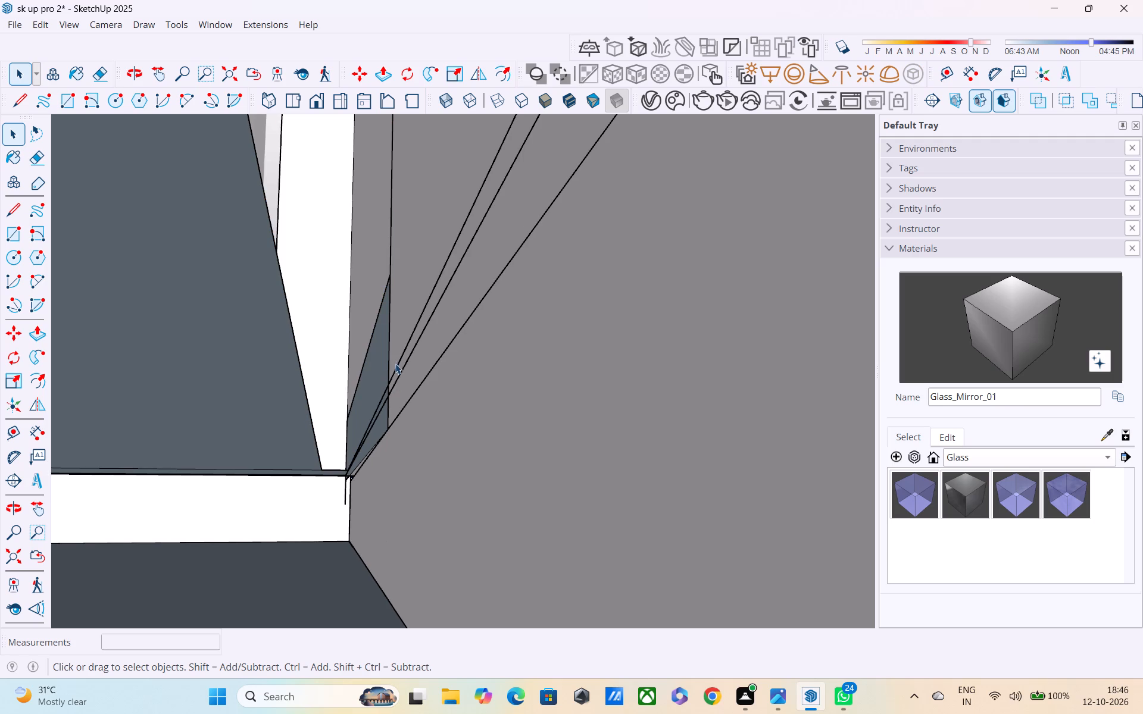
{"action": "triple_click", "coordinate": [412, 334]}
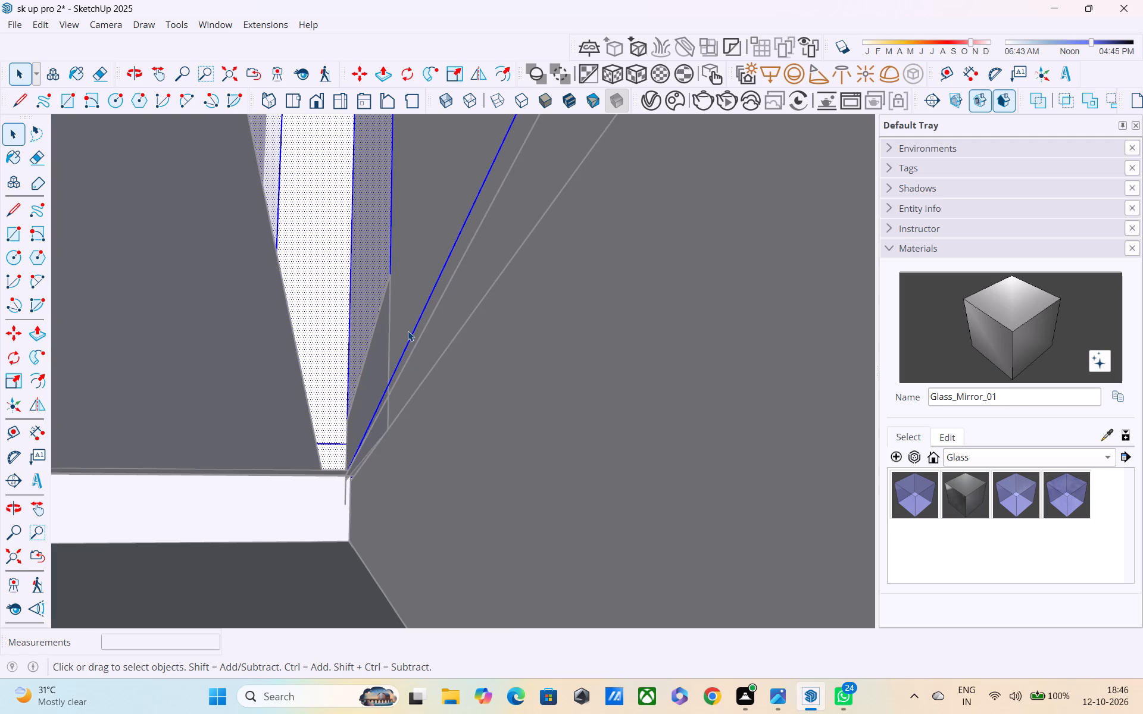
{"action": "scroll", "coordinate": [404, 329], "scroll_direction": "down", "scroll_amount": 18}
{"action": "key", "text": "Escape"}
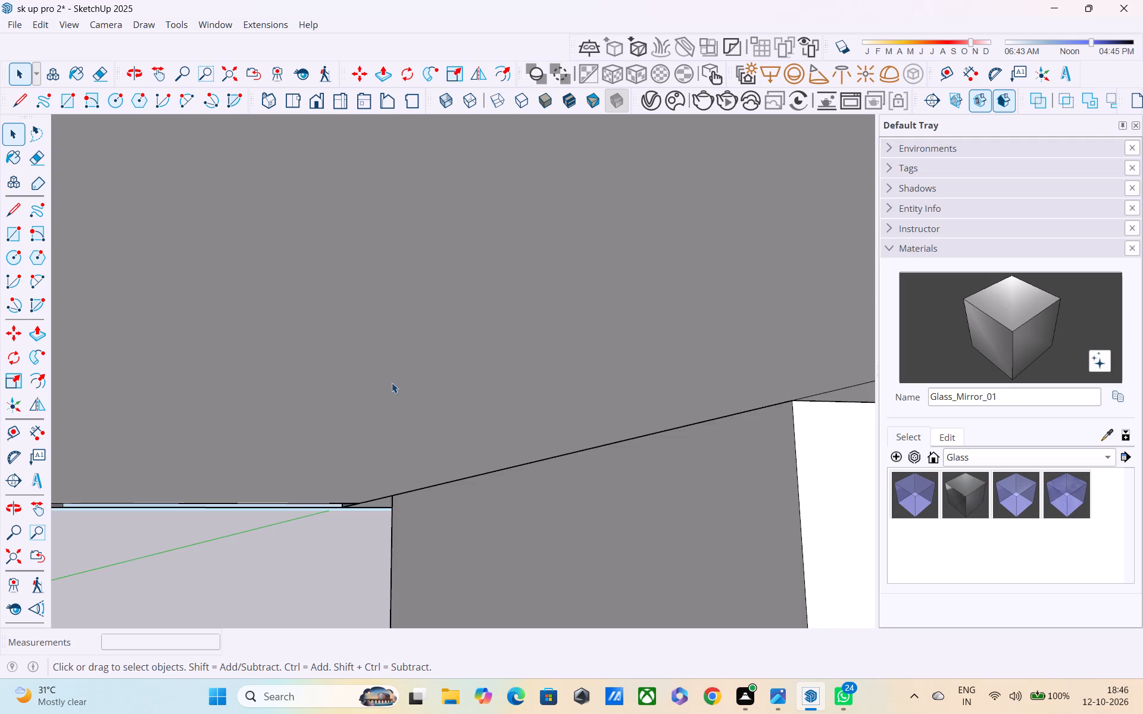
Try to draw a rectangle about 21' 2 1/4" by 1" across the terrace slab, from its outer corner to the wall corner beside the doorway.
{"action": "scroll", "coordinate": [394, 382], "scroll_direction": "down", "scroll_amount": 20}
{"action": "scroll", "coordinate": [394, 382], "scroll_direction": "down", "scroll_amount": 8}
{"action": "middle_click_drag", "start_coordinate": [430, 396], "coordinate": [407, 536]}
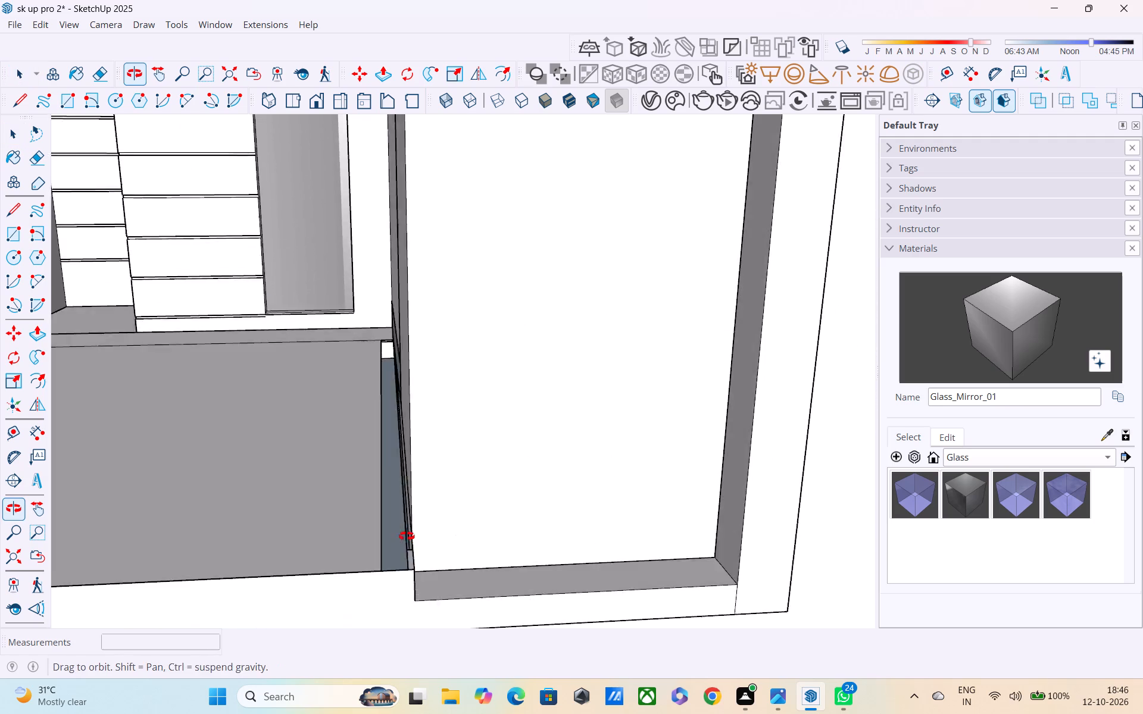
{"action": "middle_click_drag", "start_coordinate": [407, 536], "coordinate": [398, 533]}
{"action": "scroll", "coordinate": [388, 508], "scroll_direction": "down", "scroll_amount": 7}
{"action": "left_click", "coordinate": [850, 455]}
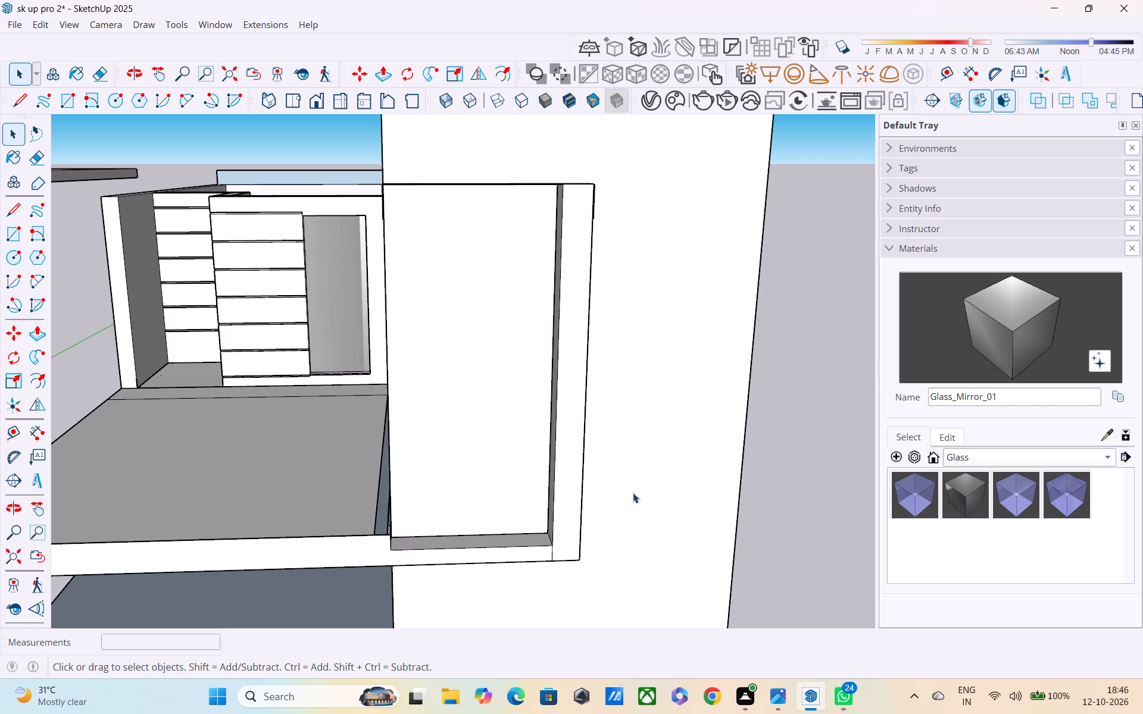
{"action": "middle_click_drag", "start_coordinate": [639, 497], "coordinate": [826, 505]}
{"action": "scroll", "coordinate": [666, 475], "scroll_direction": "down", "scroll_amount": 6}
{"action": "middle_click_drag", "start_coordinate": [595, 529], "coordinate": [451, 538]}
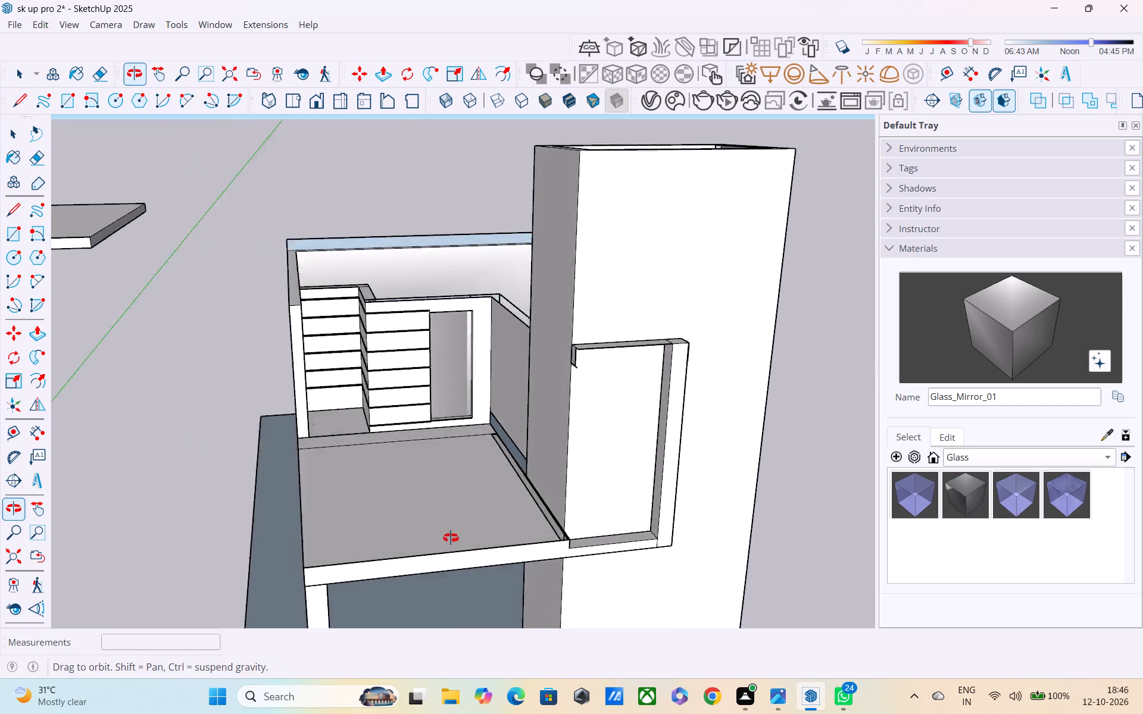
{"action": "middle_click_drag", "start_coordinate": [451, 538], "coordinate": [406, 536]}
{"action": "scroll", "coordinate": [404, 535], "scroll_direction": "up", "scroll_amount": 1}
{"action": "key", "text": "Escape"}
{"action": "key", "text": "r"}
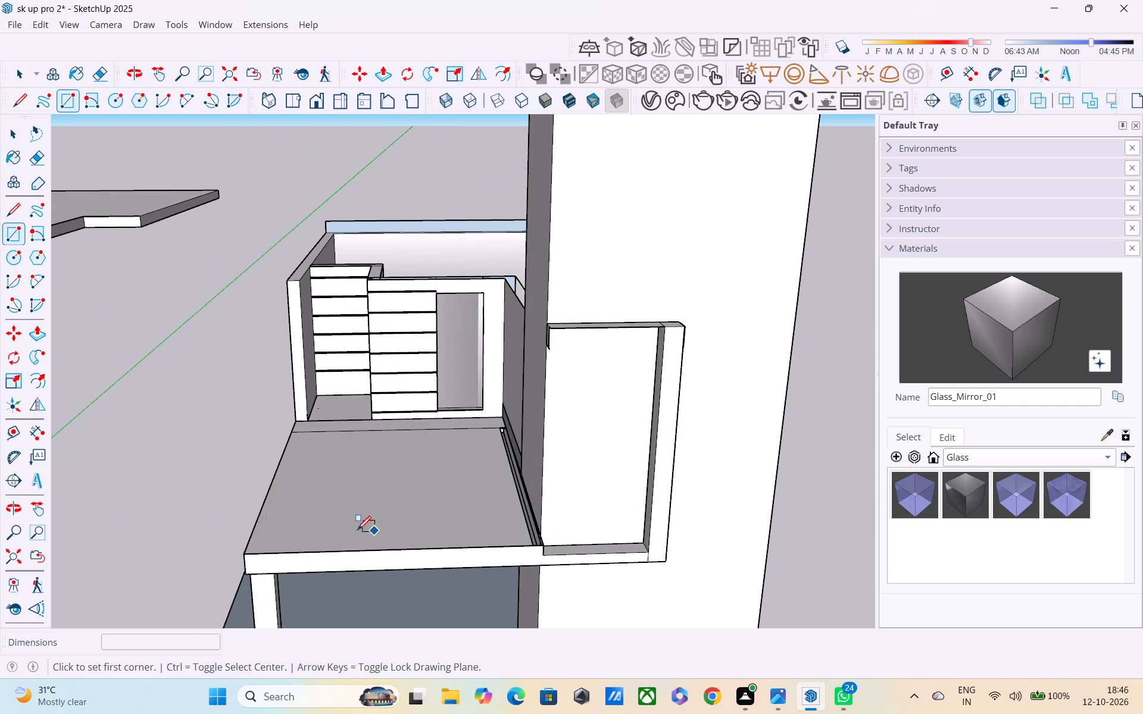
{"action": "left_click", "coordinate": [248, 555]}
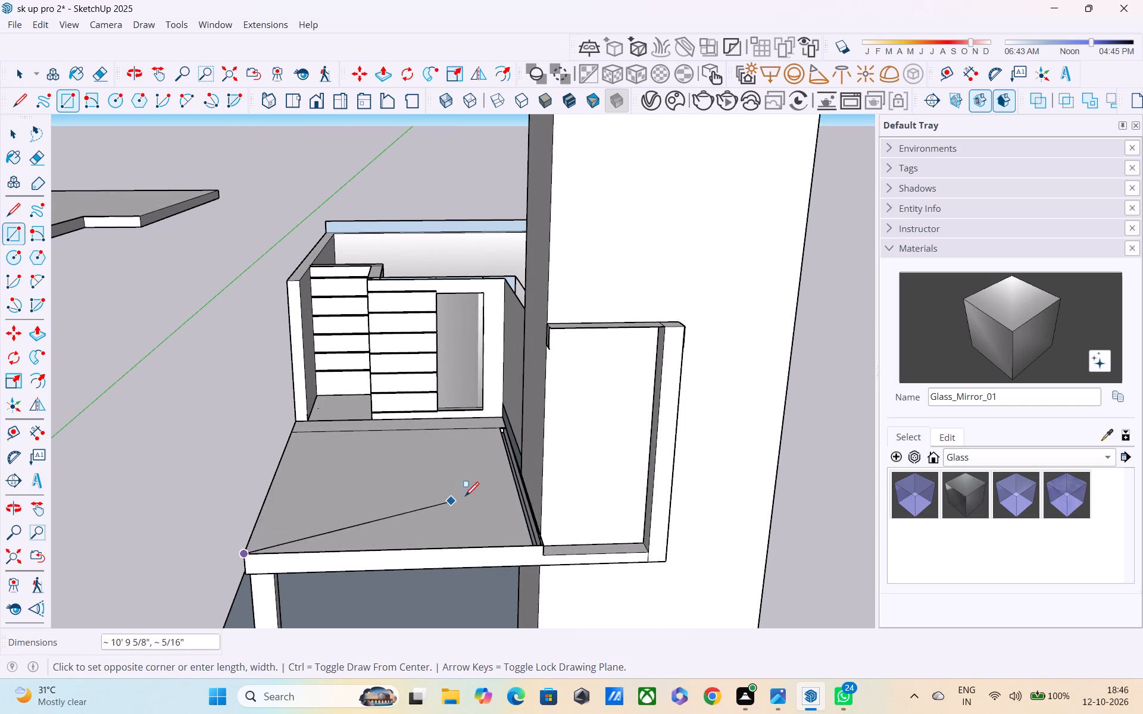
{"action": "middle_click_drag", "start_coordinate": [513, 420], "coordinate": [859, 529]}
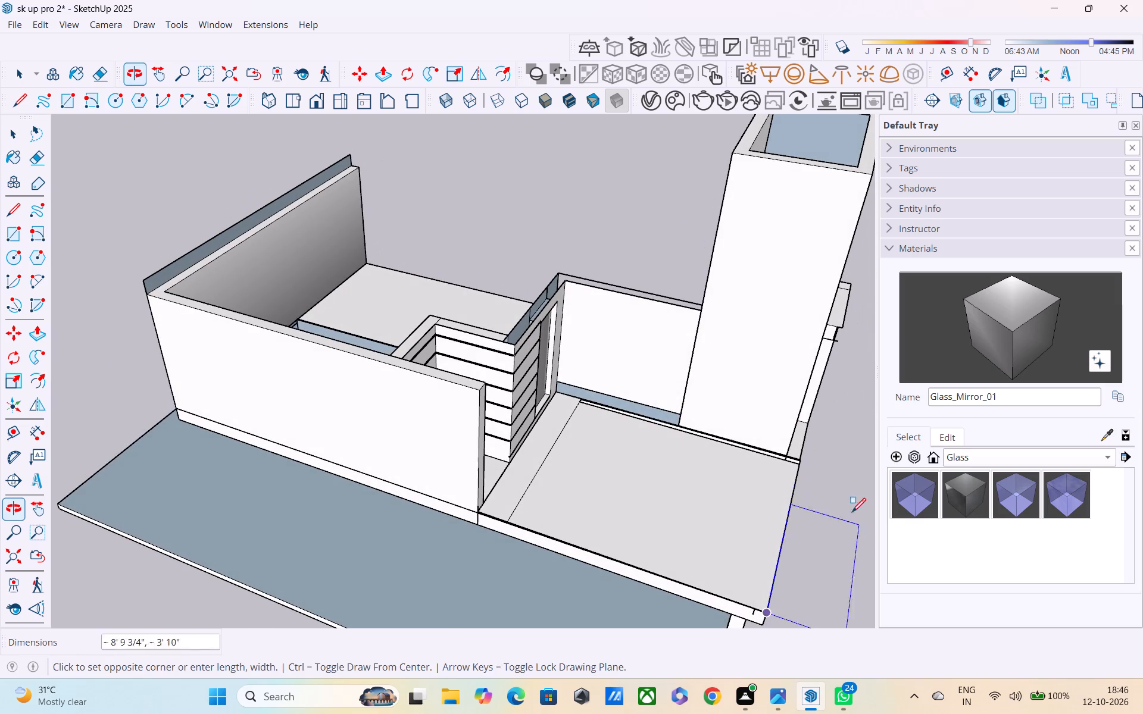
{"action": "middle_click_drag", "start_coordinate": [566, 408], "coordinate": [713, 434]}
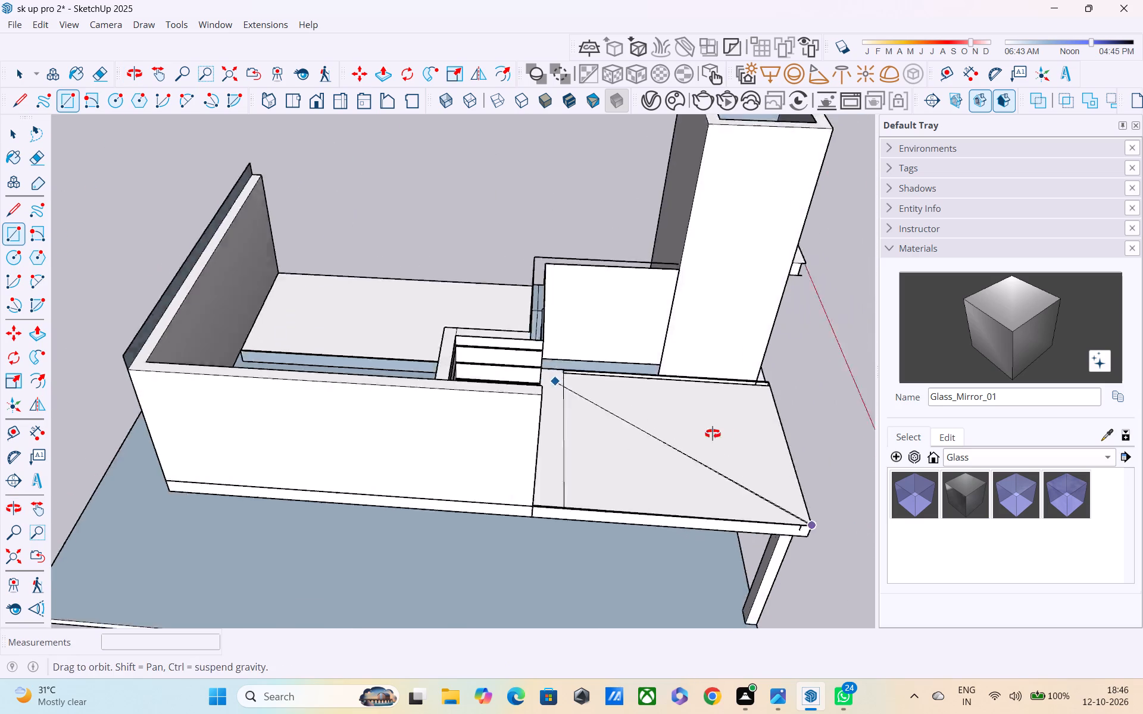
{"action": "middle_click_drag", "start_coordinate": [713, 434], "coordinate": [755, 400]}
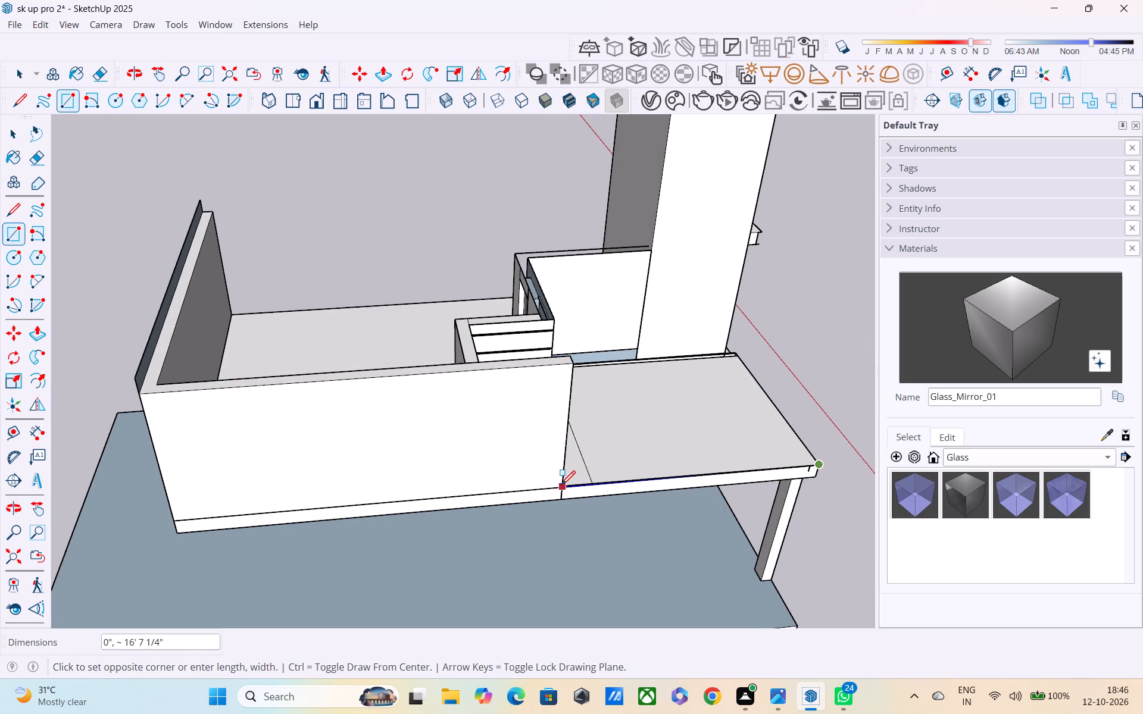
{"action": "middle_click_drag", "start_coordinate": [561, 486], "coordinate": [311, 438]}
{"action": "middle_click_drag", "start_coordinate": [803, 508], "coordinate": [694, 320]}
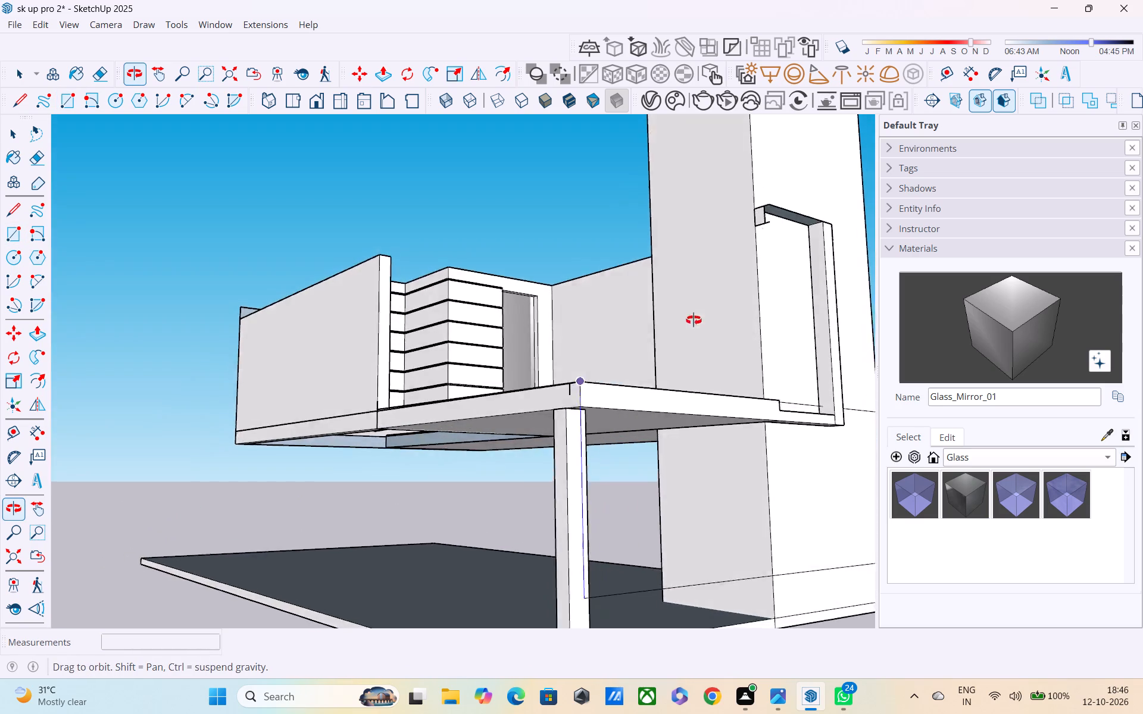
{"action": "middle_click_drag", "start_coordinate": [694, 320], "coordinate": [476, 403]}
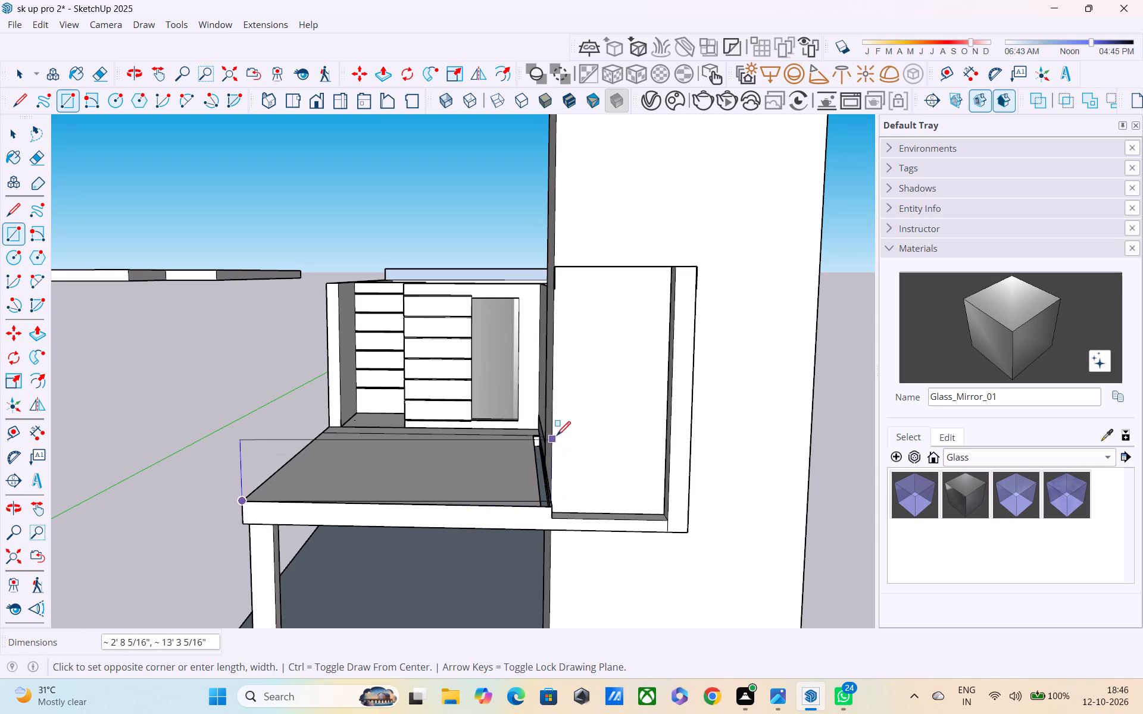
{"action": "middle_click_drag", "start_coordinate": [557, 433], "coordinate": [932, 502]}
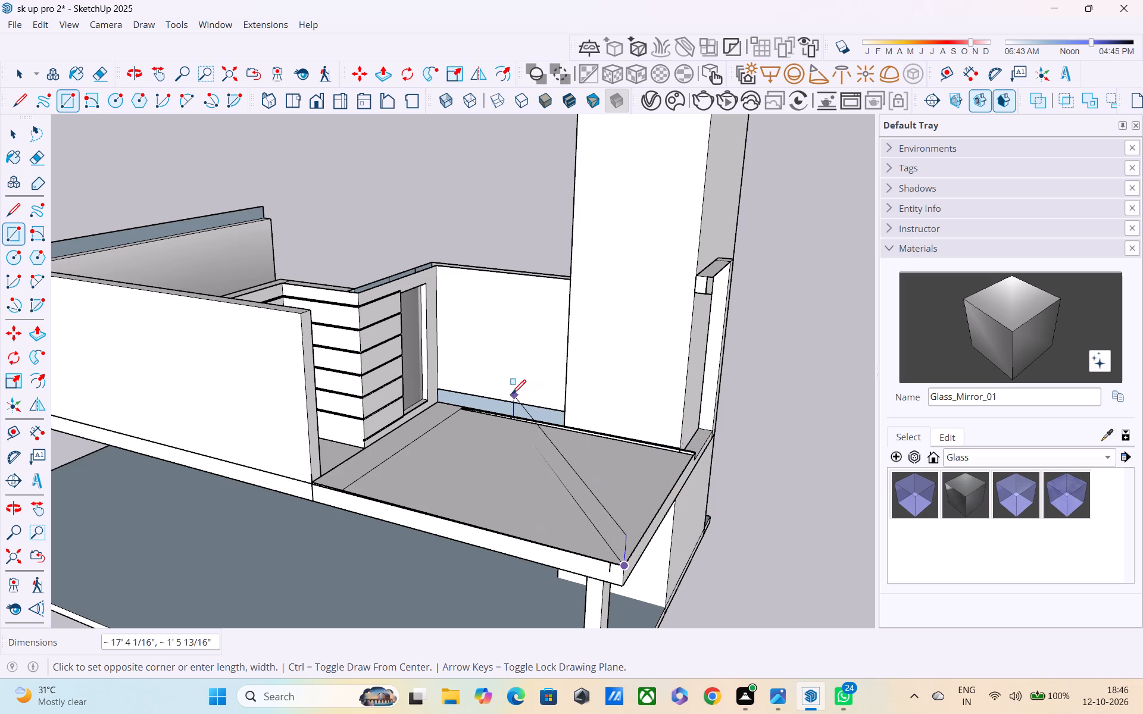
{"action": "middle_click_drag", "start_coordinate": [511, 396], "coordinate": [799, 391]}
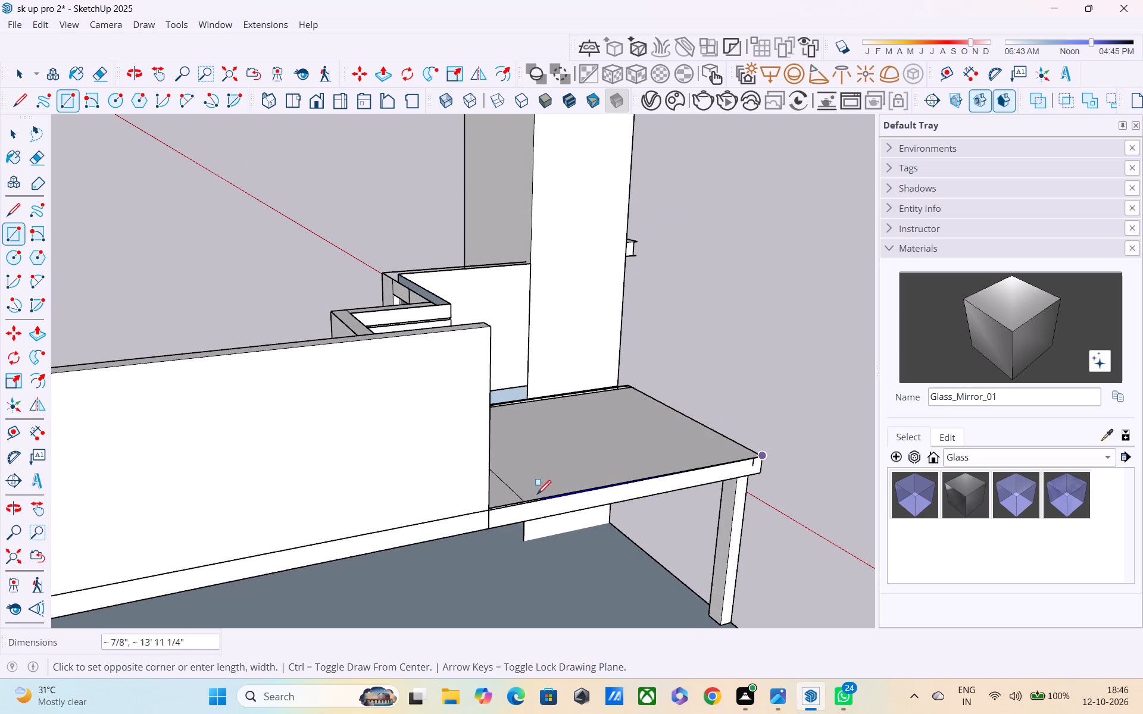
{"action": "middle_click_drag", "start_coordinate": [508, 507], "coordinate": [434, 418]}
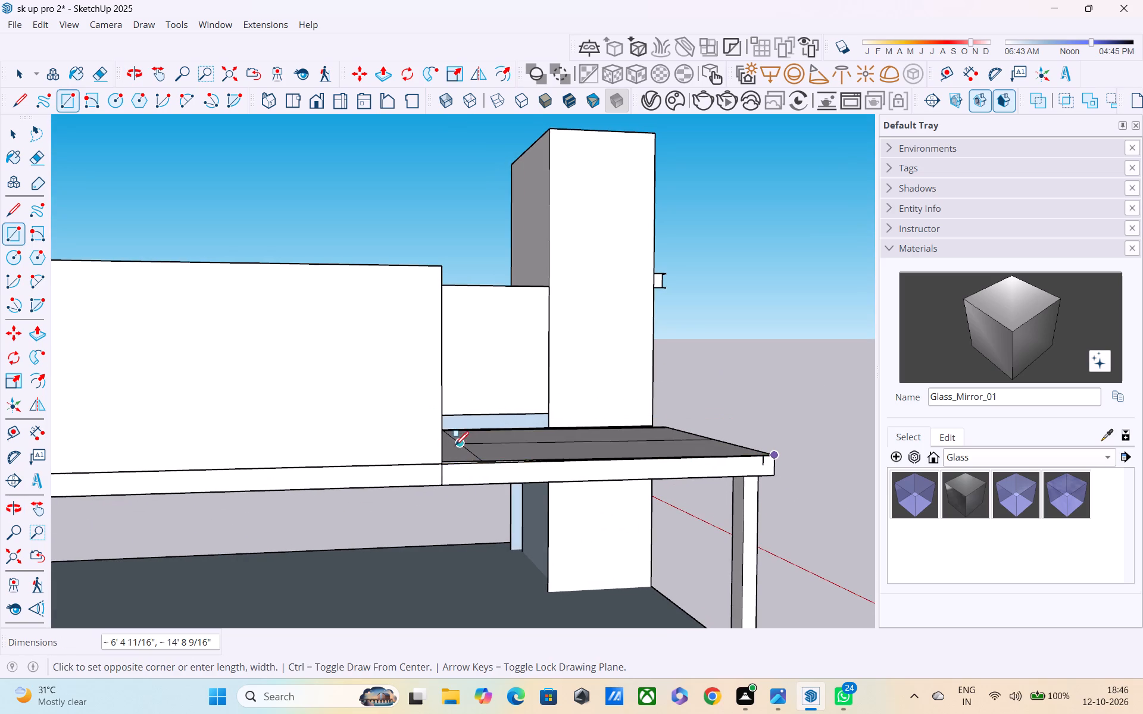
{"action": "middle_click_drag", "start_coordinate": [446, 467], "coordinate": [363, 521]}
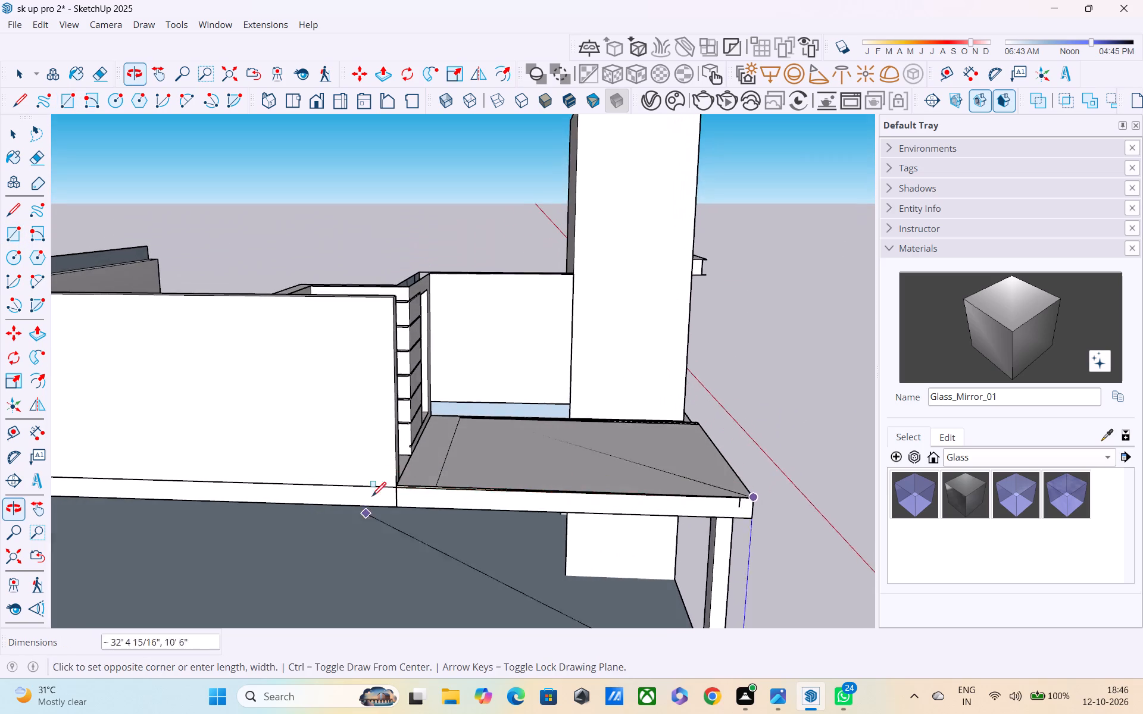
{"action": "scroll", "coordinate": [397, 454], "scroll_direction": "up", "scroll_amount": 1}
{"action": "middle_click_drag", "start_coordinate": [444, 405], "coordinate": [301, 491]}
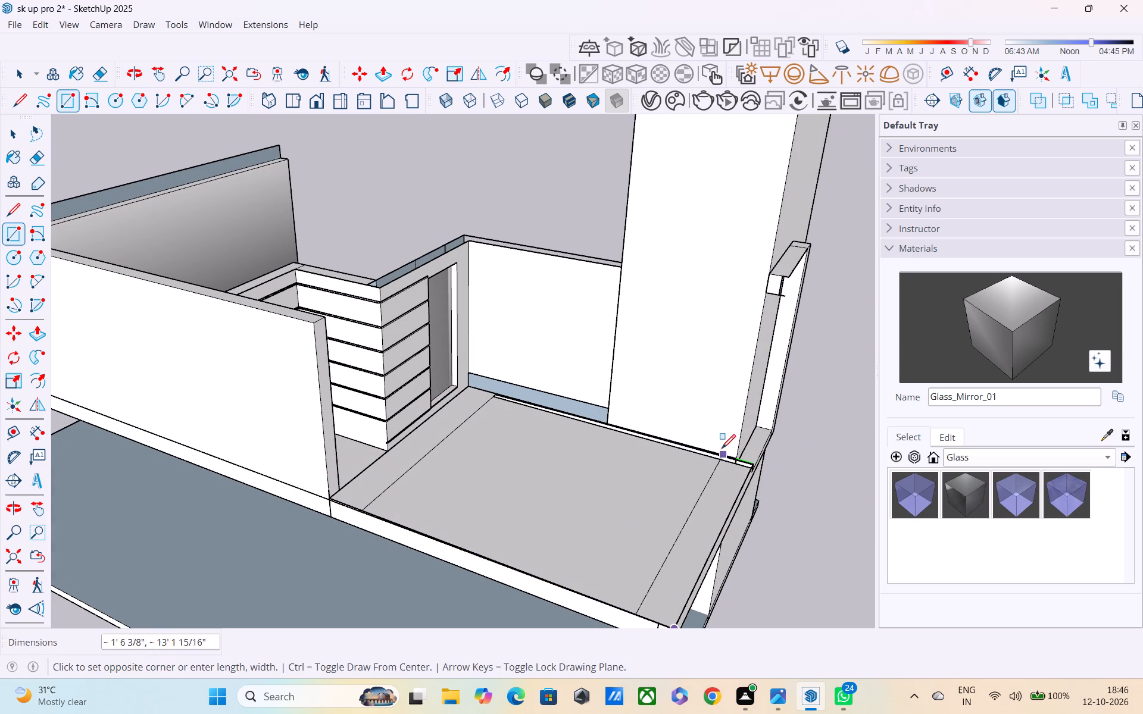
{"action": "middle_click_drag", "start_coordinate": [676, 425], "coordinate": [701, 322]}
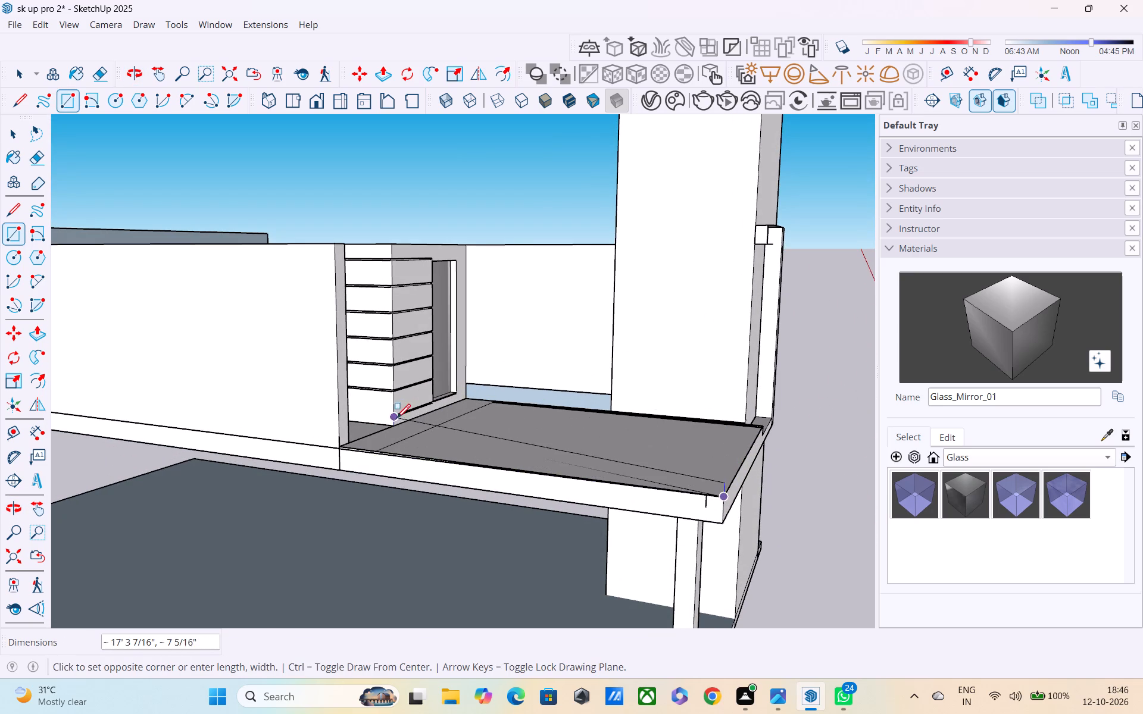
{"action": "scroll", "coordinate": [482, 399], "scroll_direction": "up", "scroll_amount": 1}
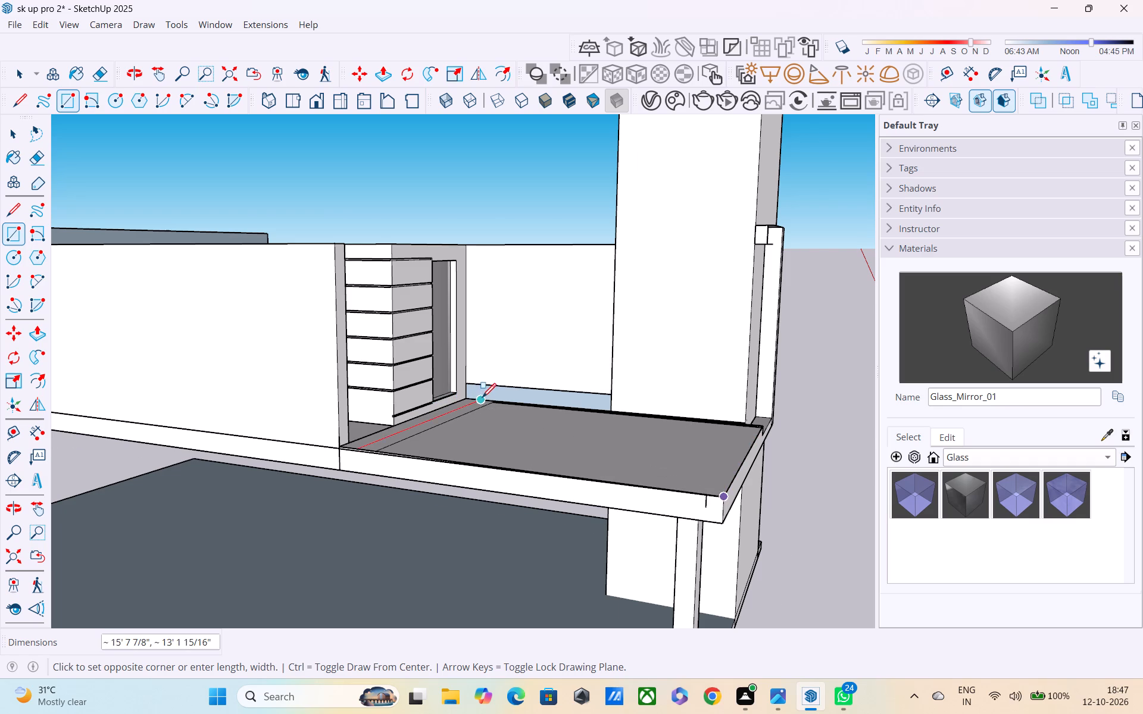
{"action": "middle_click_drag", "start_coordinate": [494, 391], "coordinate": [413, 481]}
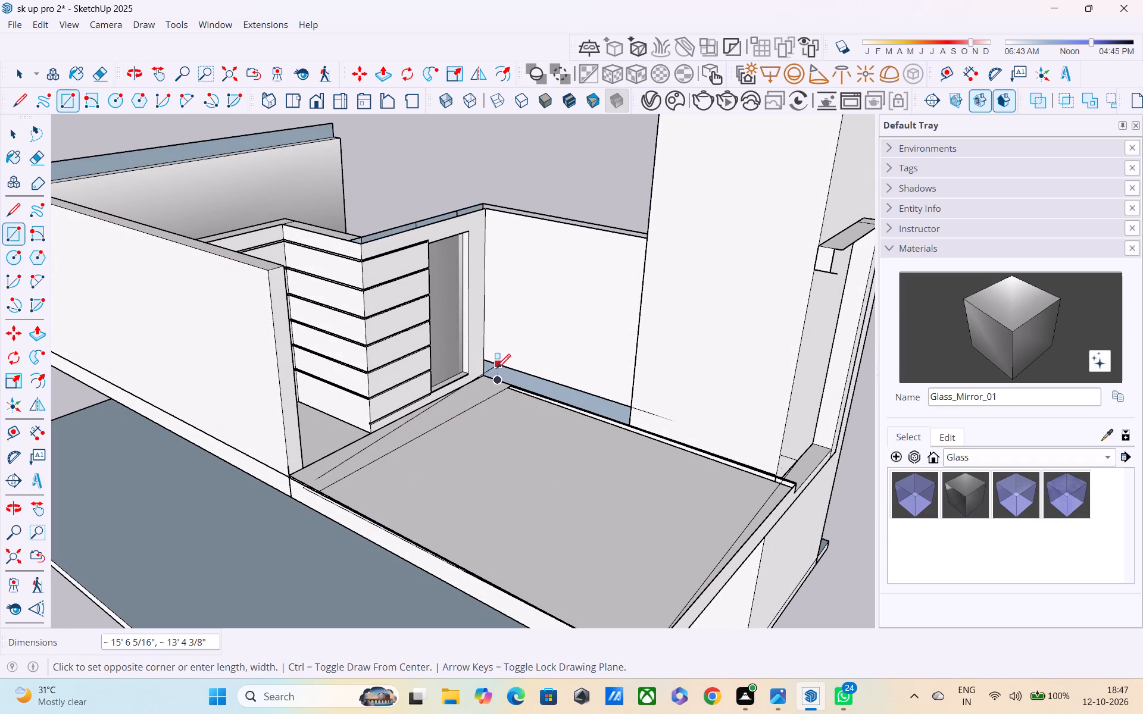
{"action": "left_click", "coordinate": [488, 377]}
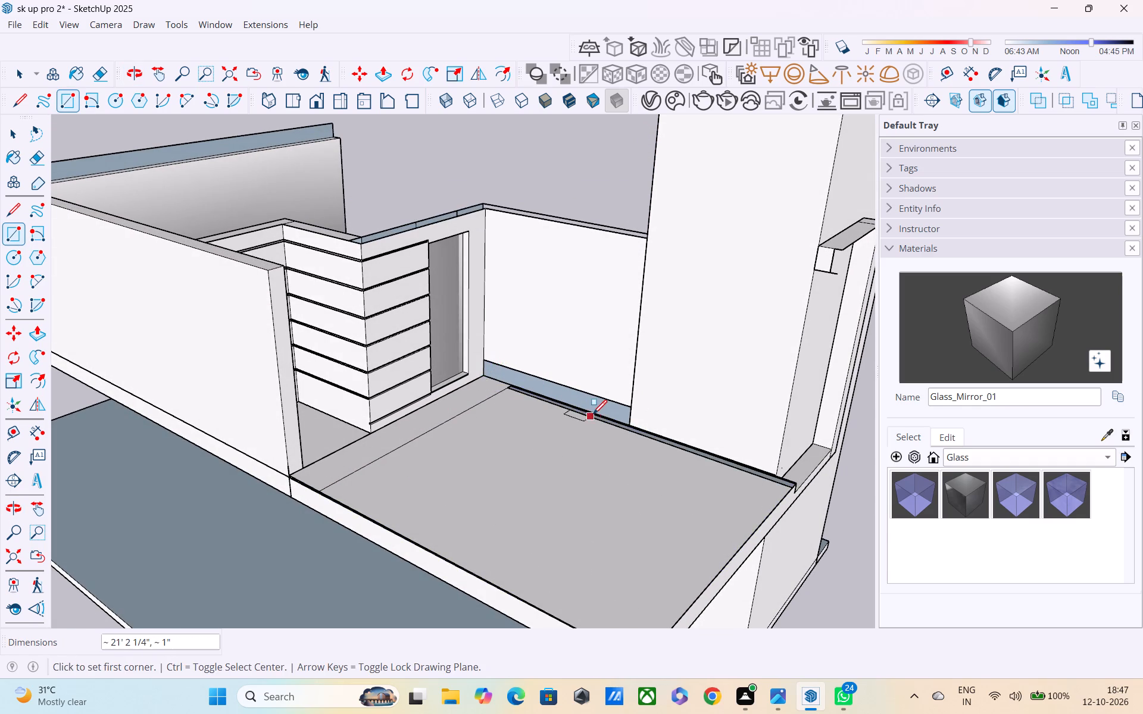
Check the slab edge near the doorway up close, and undo the terrace rectangle along with the group edits made before it.
{"action": "middle_click_drag", "start_coordinate": [593, 415], "coordinate": [362, 460]}
{"action": "scroll", "coordinate": [451, 460], "scroll_direction": "down", "scroll_amount": 4}
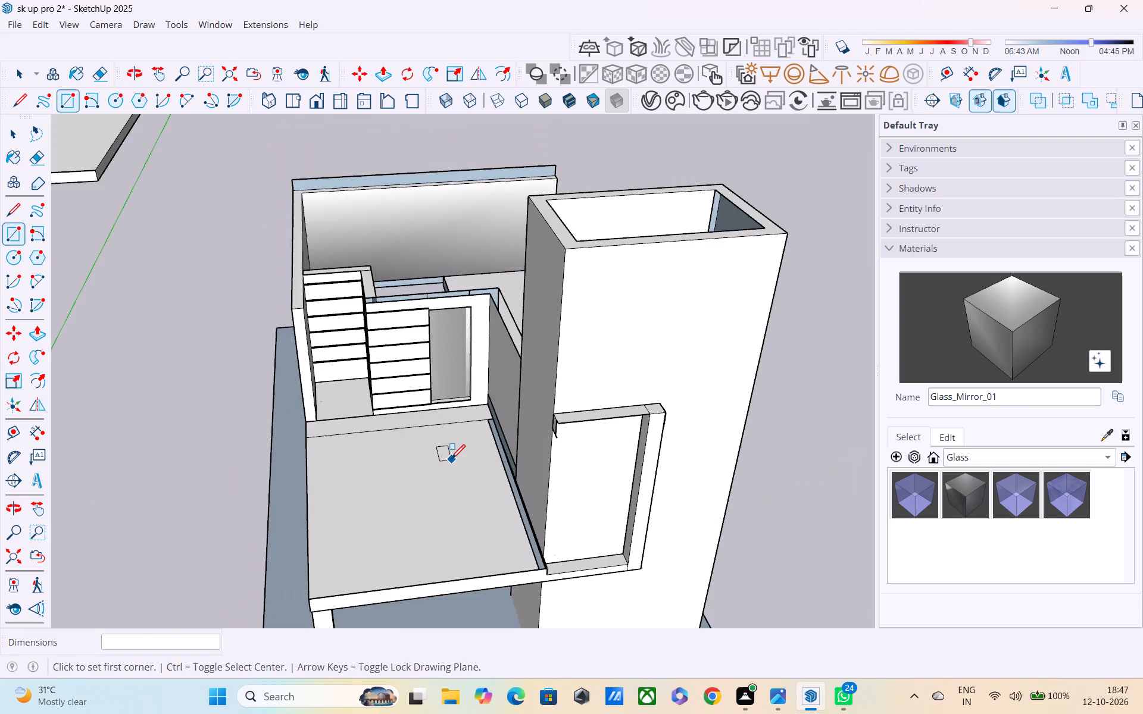
{"action": "middle_click_drag", "start_coordinate": [449, 469], "coordinate": [516, 330]}
{"action": "scroll", "coordinate": [291, 468], "scroll_direction": "up", "scroll_amount": 1}
{"action": "middle_click_drag", "start_coordinate": [291, 468], "coordinate": [367, 477]}
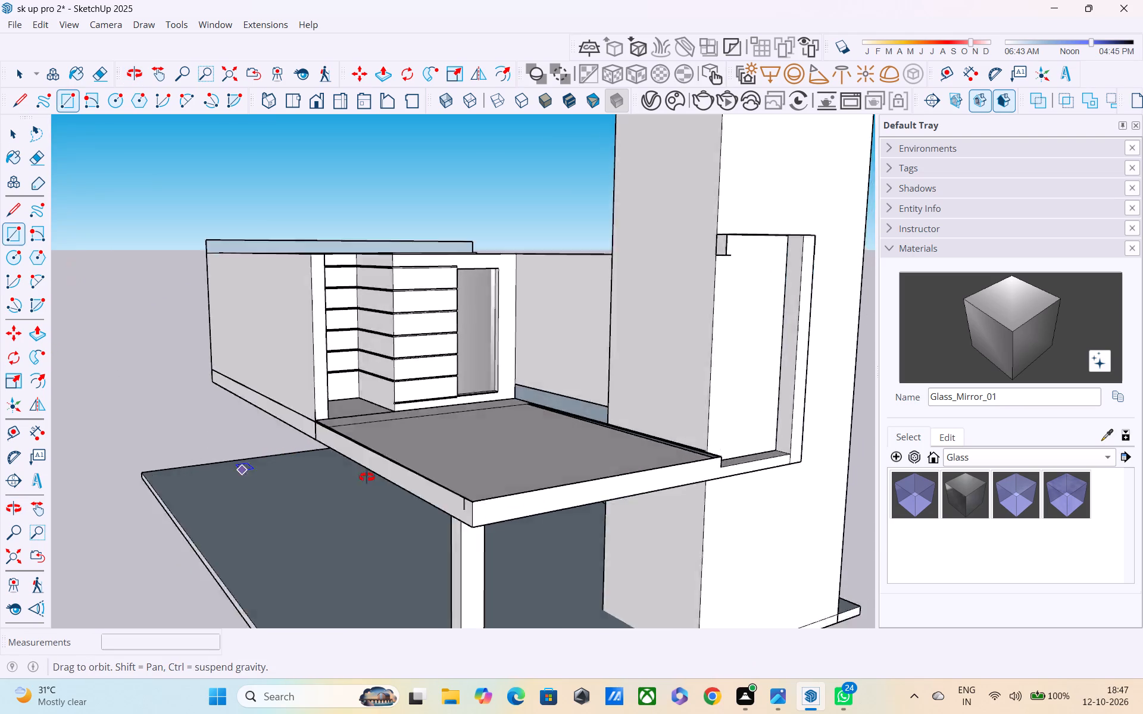
{"action": "middle_click_drag", "start_coordinate": [367, 477], "coordinate": [567, 414]}
{"action": "scroll", "coordinate": [542, 413], "scroll_direction": "up", "scroll_amount": 4}
{"action": "scroll", "coordinate": [470, 406], "scroll_direction": "up", "scroll_amount": 4}
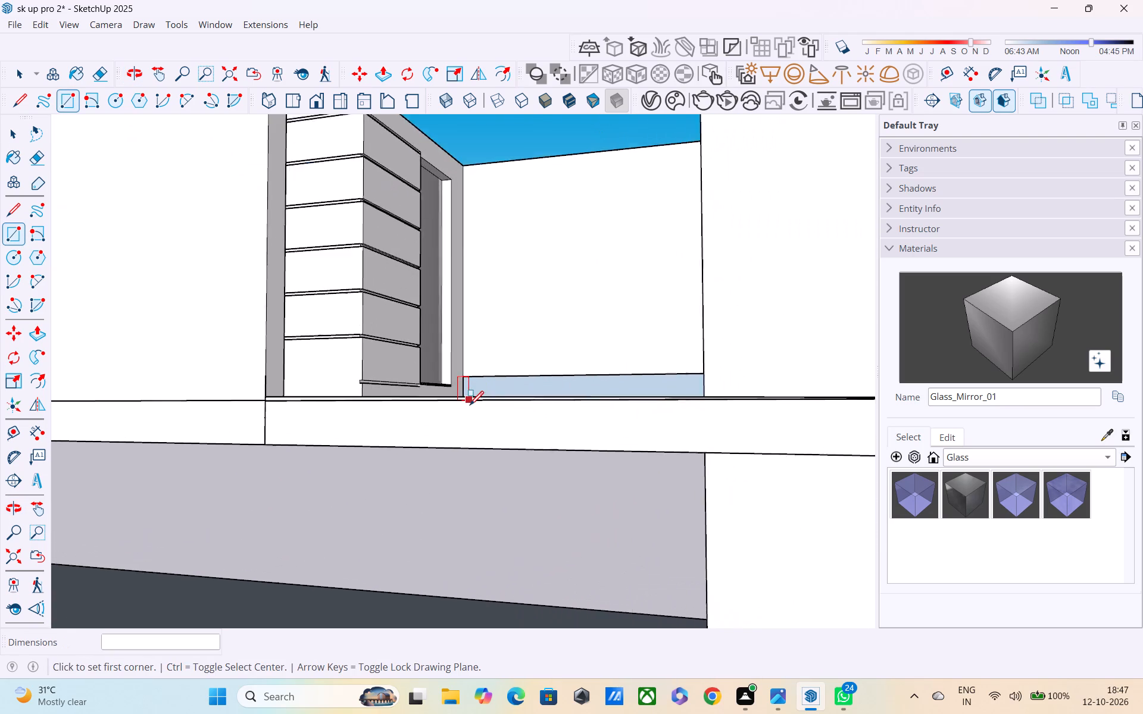
{"action": "scroll", "coordinate": [470, 406], "scroll_direction": "up", "scroll_amount": 5}
{"action": "key", "text": "ctrl+z"}
{"action": "key", "text": "ctrl+z"}
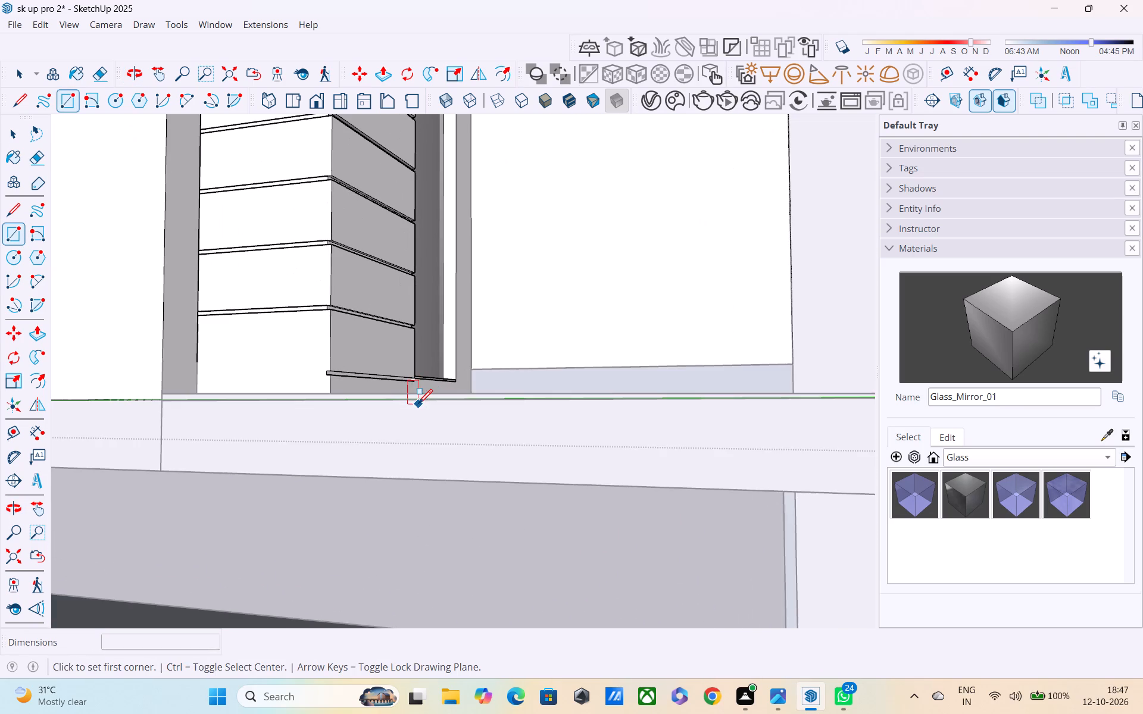
{"action": "key", "text": "ctrl+z"}
{"action": "scroll", "coordinate": [392, 428], "scroll_direction": "down", "scroll_amount": 9}
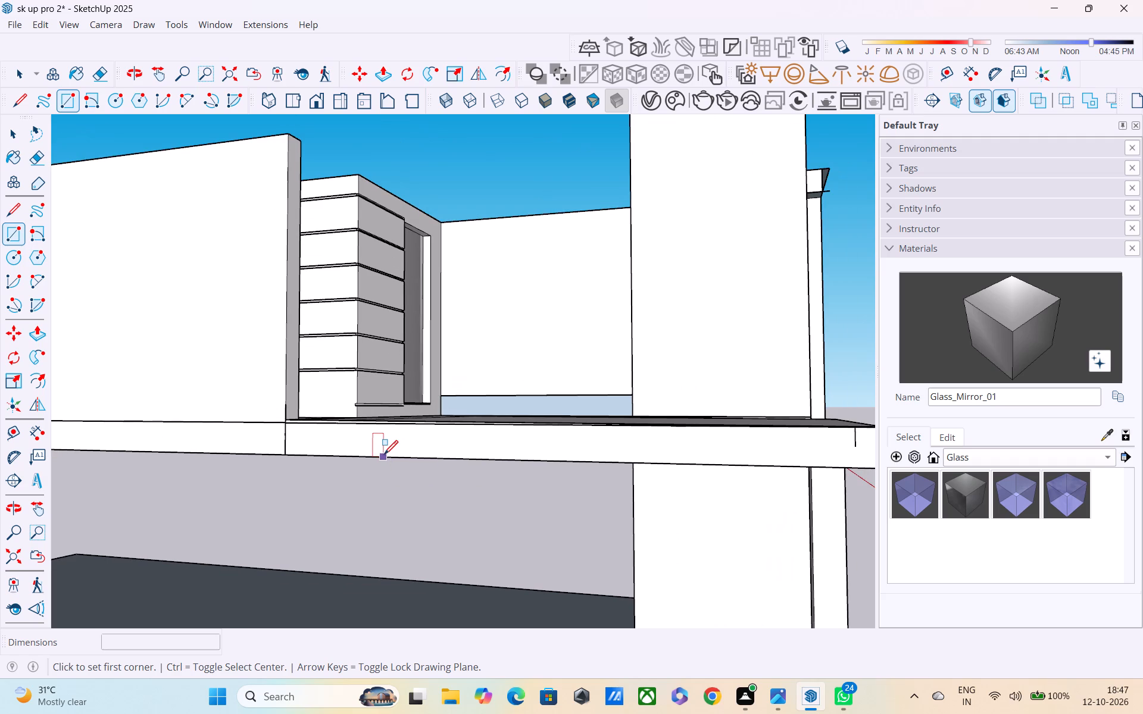
{"action": "key", "text": "Escape"}
{"action": "key", "text": "ctrl+z"}
{"action": "scroll", "coordinate": [377, 469], "scroll_direction": "down", "scroll_amount": 4}
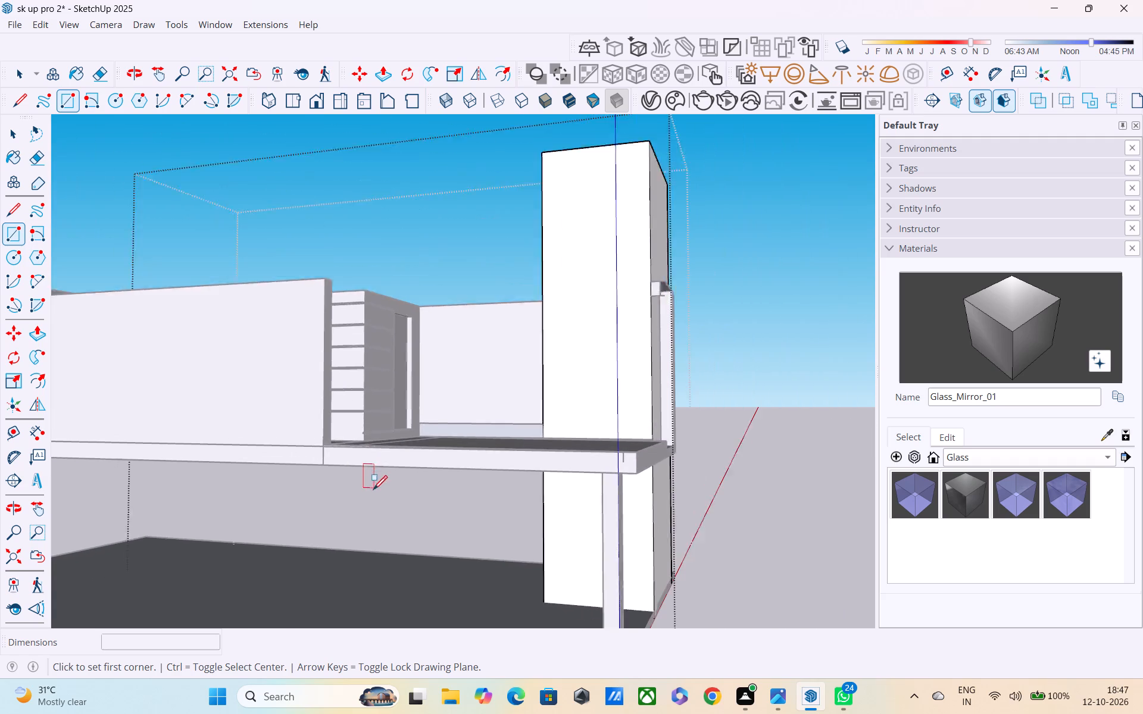
{"action": "scroll", "coordinate": [373, 491], "scroll_direction": "down", "scroll_amount": 1}
{"action": "key", "text": "space"}
{"action": "key", "text": "ctrl+z"}
{"action": "scroll", "coordinate": [767, 574], "scroll_direction": "down", "scroll_amount": 4}
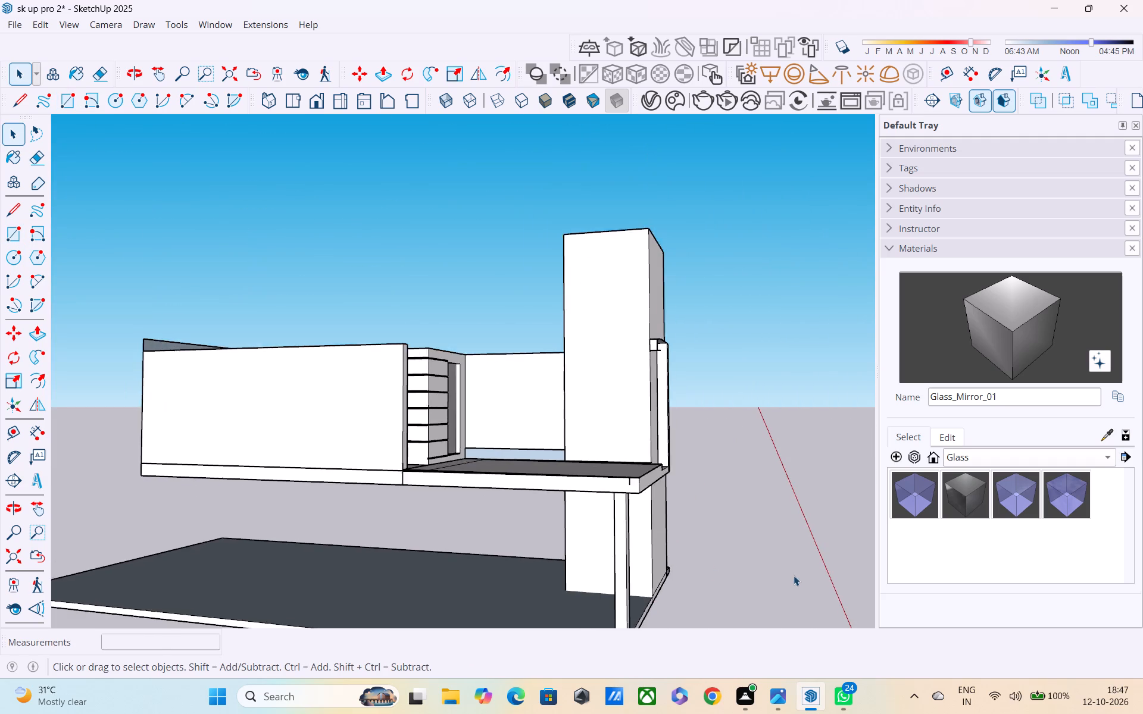
Trace the low strip at the wall base between the doorway and tower with lines about 8' 9" long.
{"action": "middle_click_drag", "start_coordinate": [799, 571], "coordinate": [526, 678]}
{"action": "scroll", "coordinate": [544, 544], "scroll_direction": "up", "scroll_amount": 3}
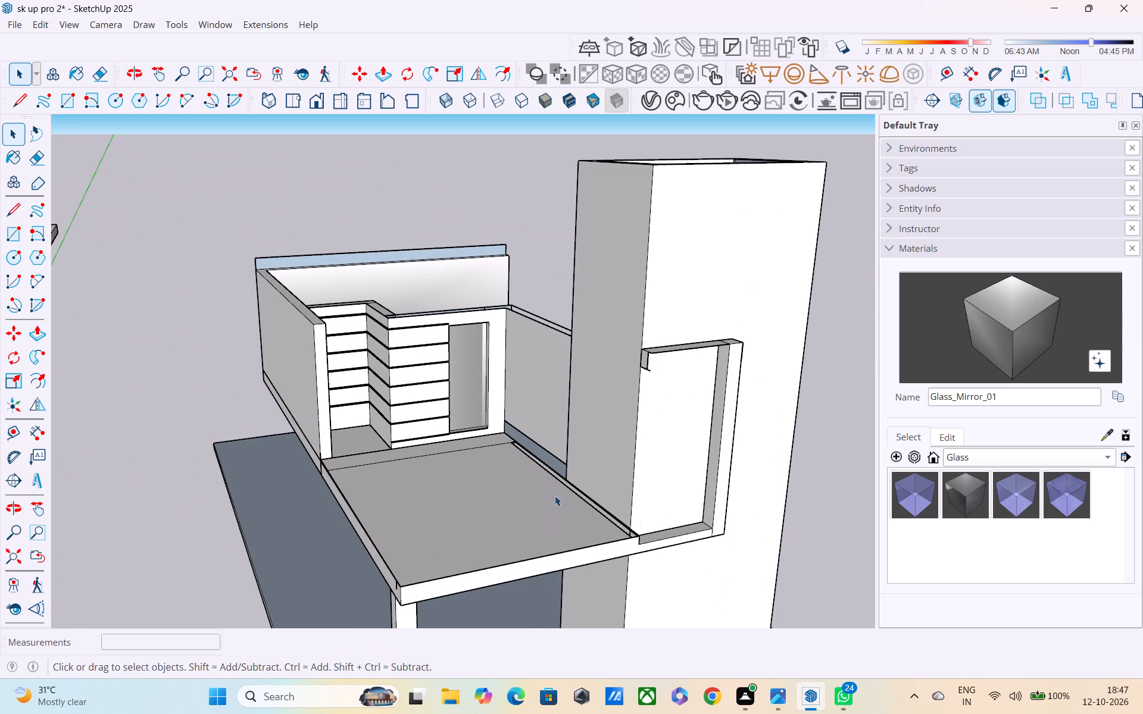
{"action": "scroll", "coordinate": [560, 480], "scroll_direction": "up", "scroll_amount": 1, "text": "ctrl"}
{"action": "middle_click_drag", "start_coordinate": [620, 487], "coordinate": [686, 334], "text": "ctrl"}
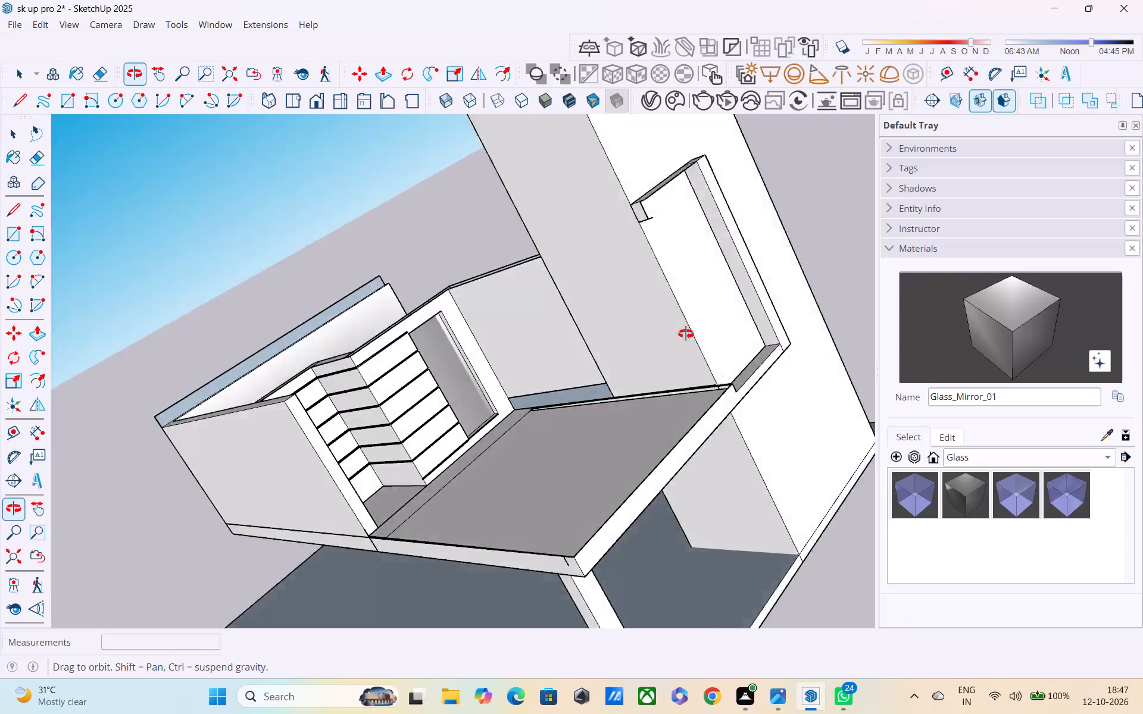
{"action": "middle_click_drag", "start_coordinate": [686, 334], "coordinate": [897, 419], "text": "ctrl"}
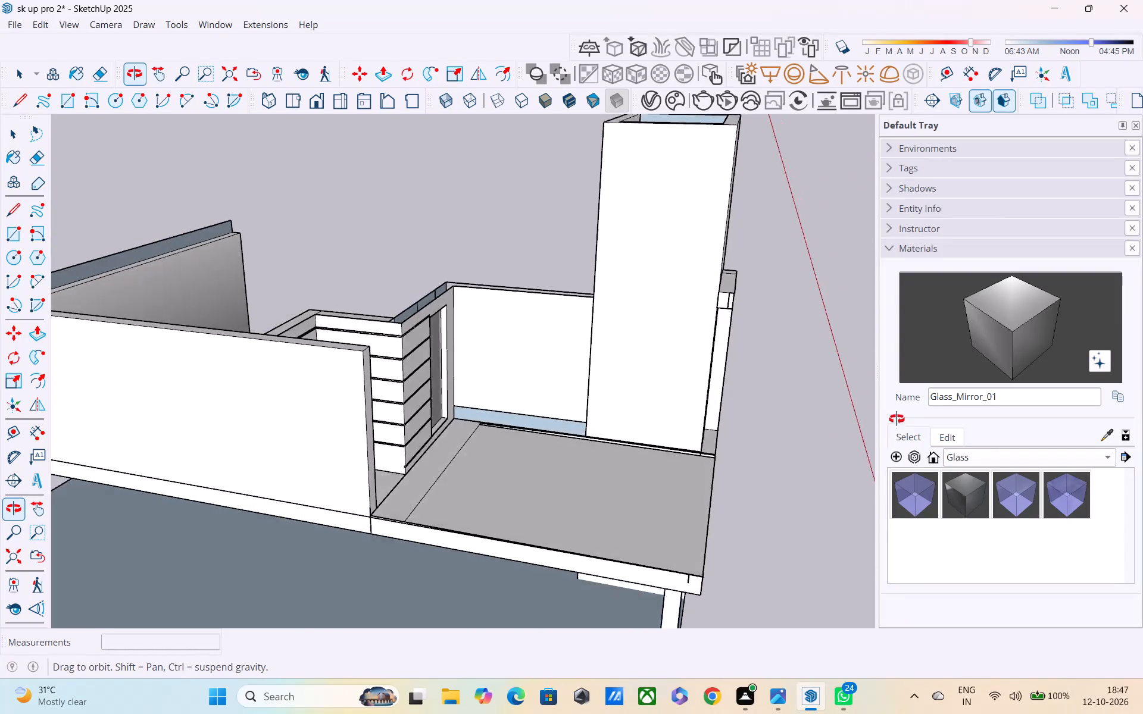
{"action": "middle_click_drag", "start_coordinate": [897, 419], "coordinate": [826, 474], "text": "ctrl"}
{"action": "scroll", "coordinate": [447, 380], "scroll_direction": "up", "scroll_amount": 3}
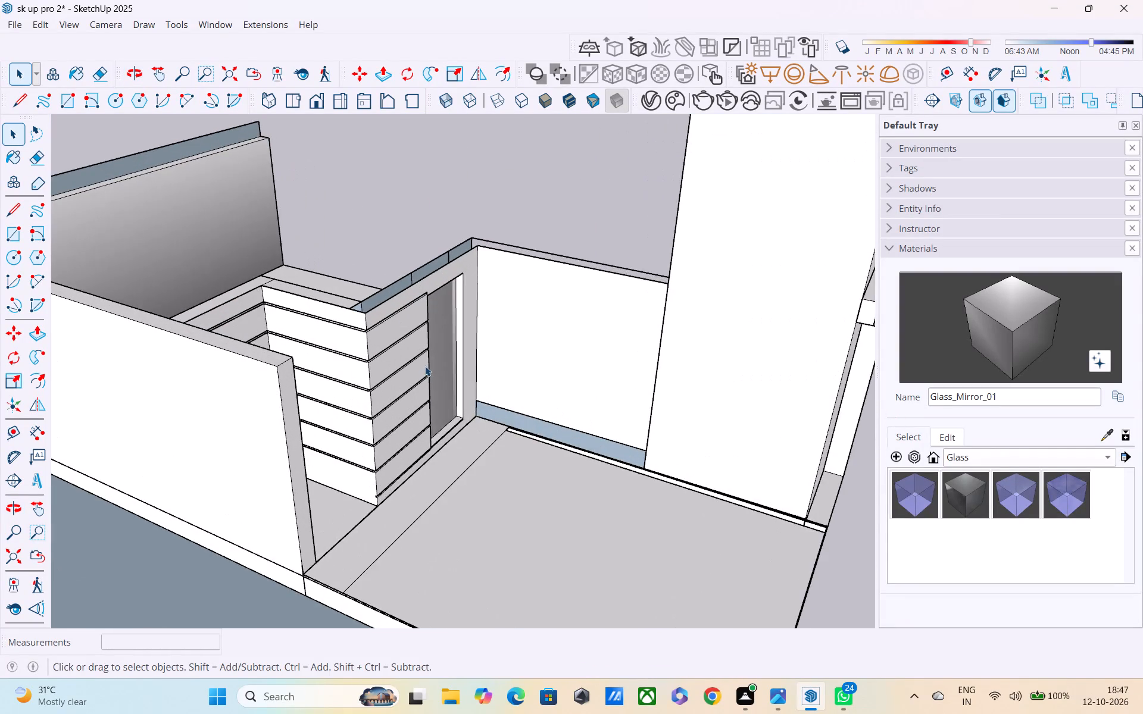
{"action": "scroll", "coordinate": [427, 366], "scroll_direction": "up", "scroll_amount": 4}
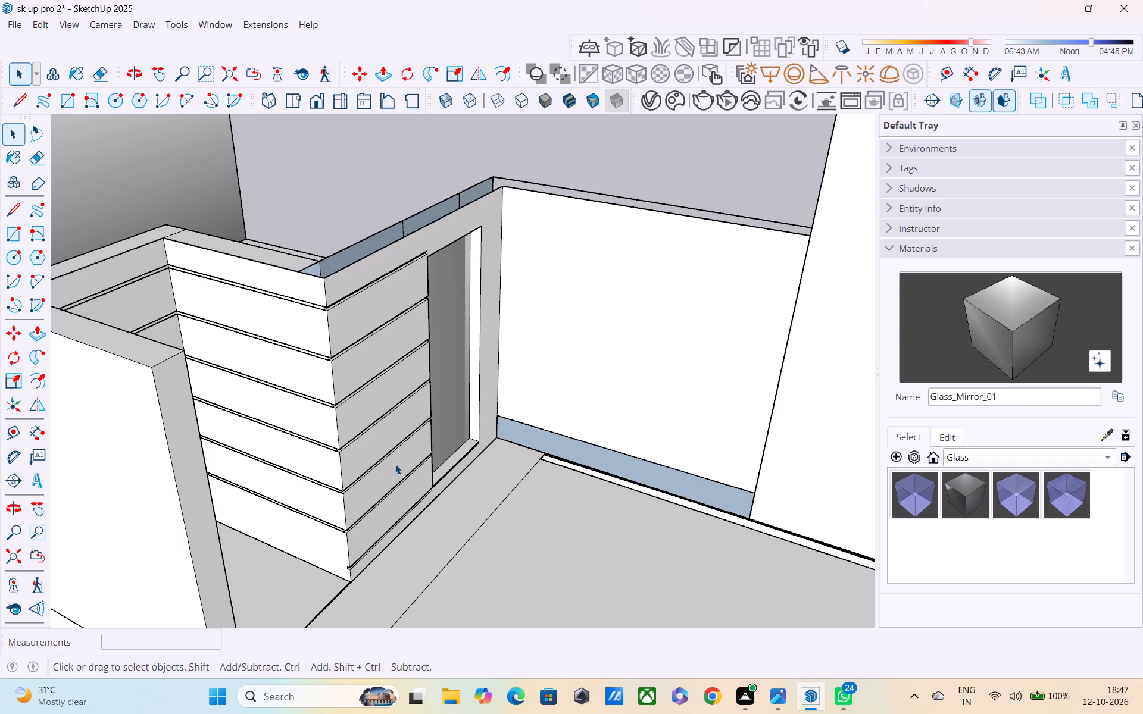
{"action": "key", "text": "l"}
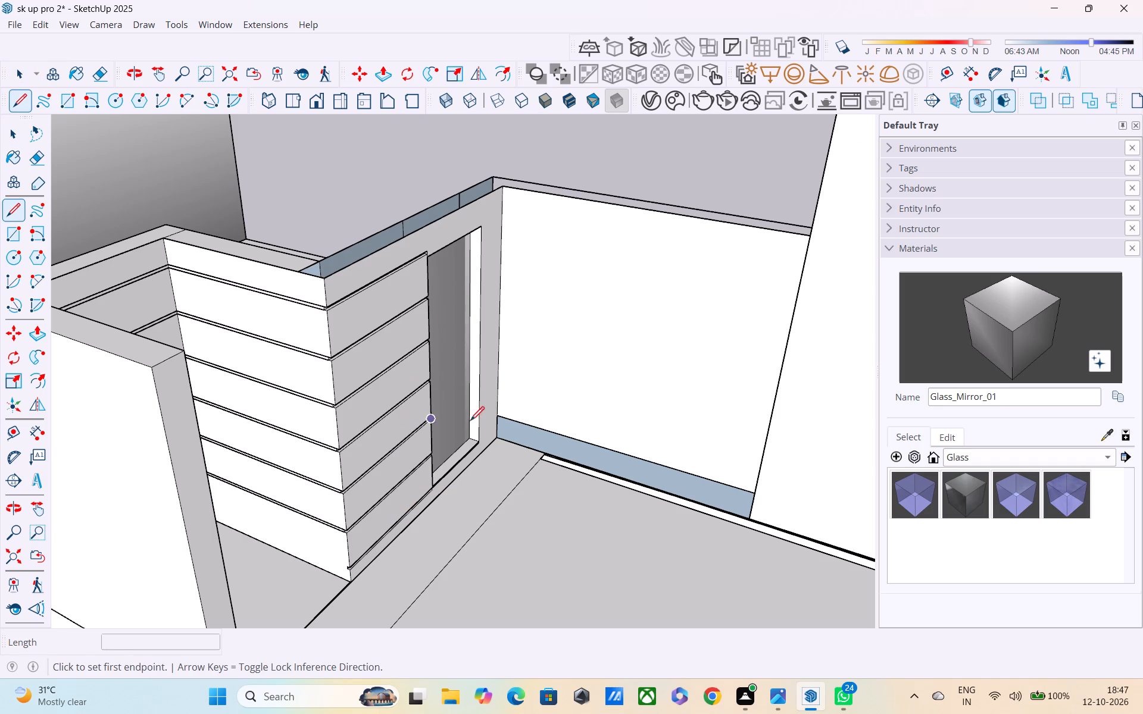
{"action": "left_click_drag", "start_coordinate": [498, 439], "coordinate": [501, 447]}
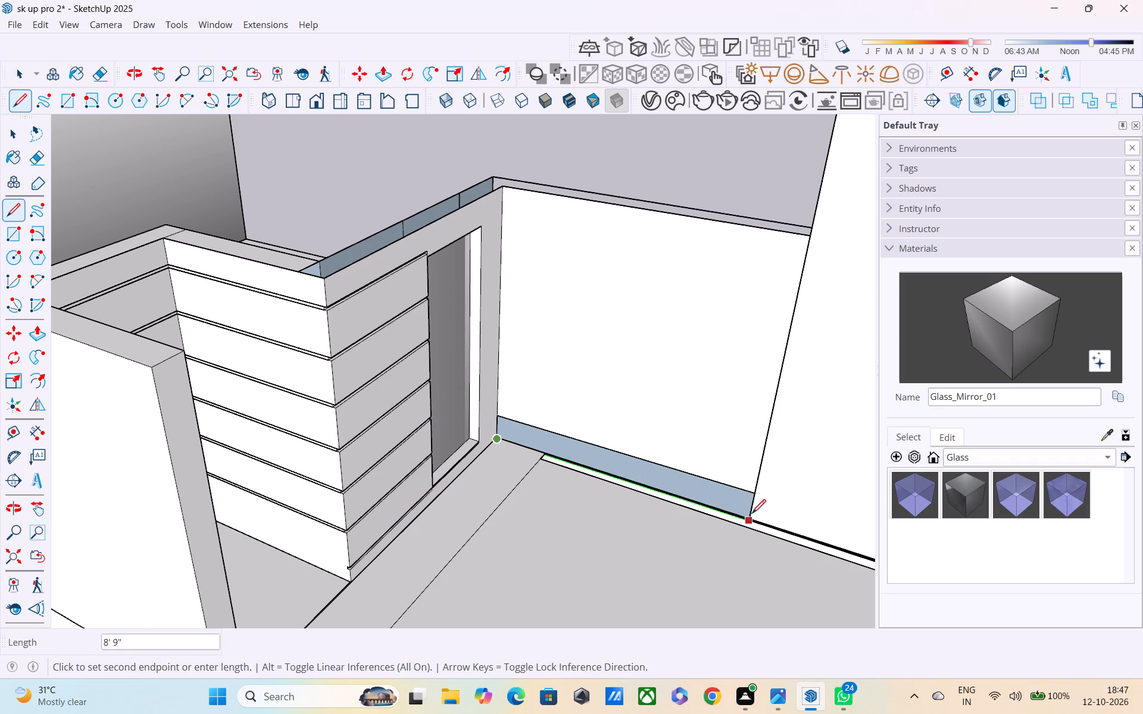
{"action": "left_click", "coordinate": [742, 521]}
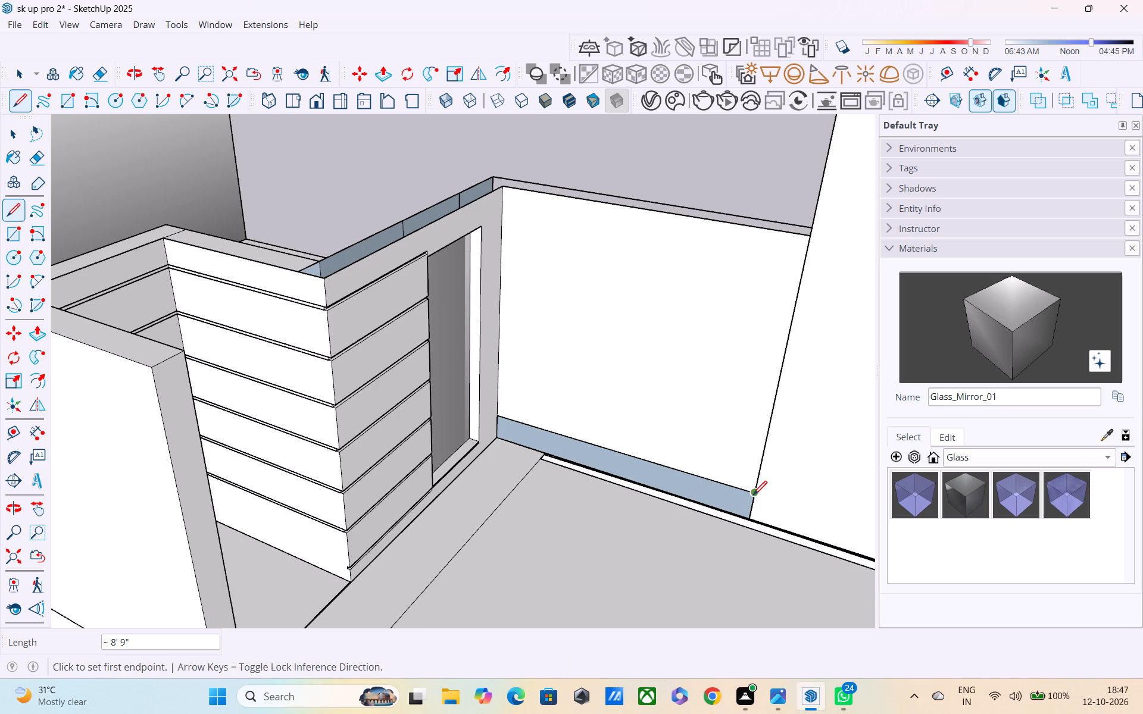
{"action": "left_click", "coordinate": [753, 496]}
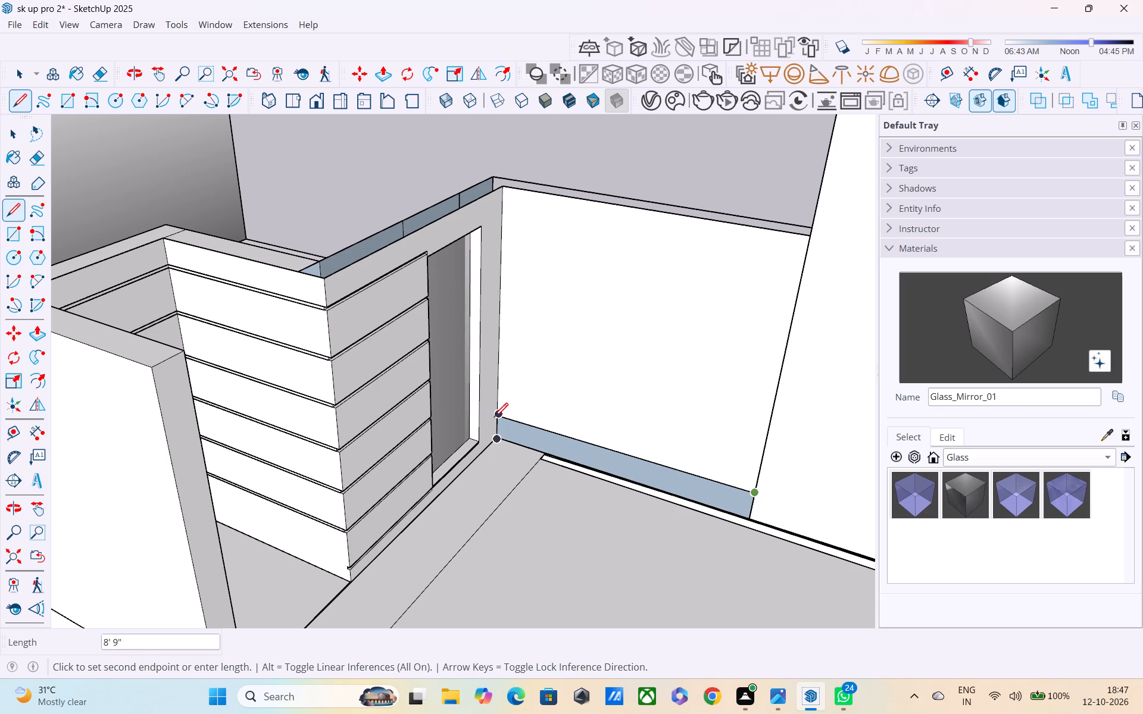
{"action": "left_click_drag", "start_coordinate": [494, 418], "coordinate": [495, 430]}
{"action": "left_click", "coordinate": [496, 437]}
{"action": "scroll", "coordinate": [499, 460], "scroll_direction": "down", "scroll_amount": 3}
{"action": "middle_click_drag", "start_coordinate": [511, 480], "coordinate": [445, 381]}
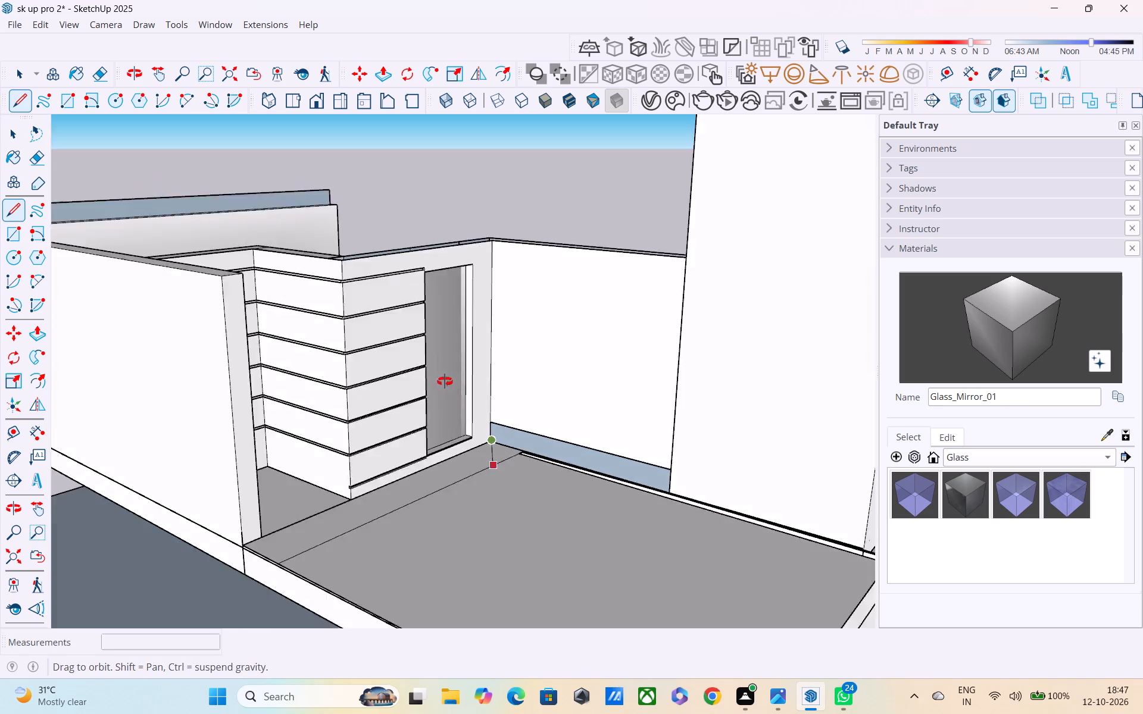
{"action": "middle_click_drag", "start_coordinate": [445, 381], "coordinate": [476, 365]}
{"action": "scroll", "coordinate": [482, 367], "scroll_direction": "up", "scroll_amount": 4}
{"action": "scroll", "coordinate": [609, 493], "scroll_direction": "up", "scroll_amount": 5}
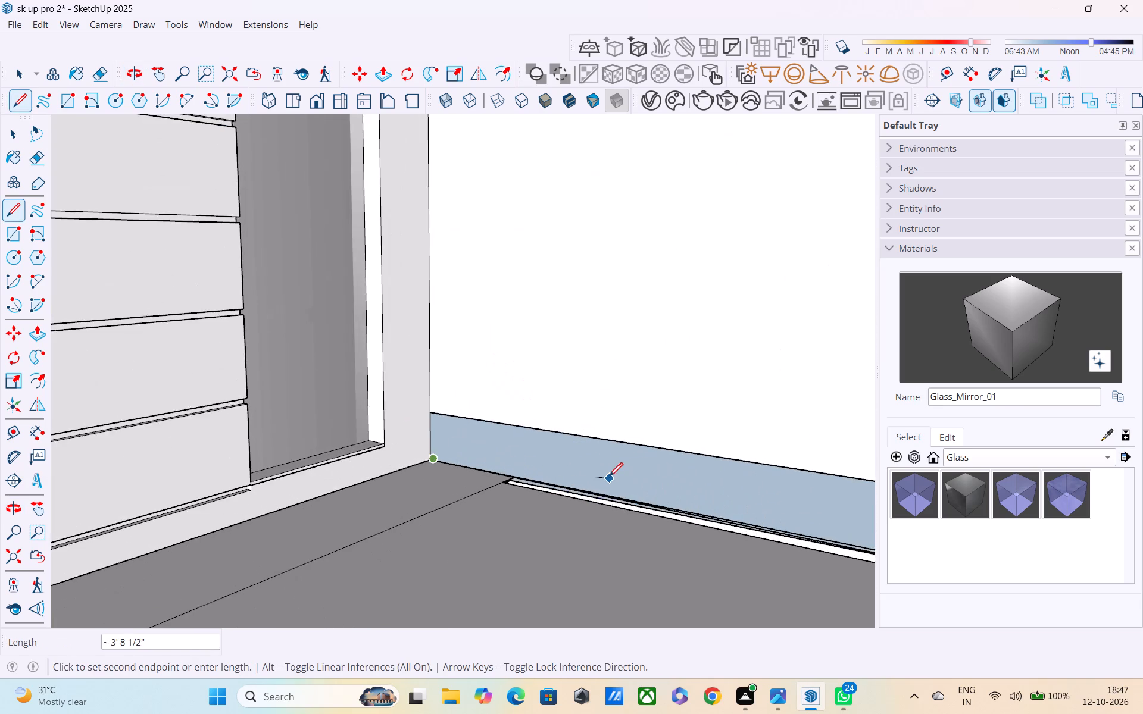
{"action": "scroll", "coordinate": [609, 478], "scroll_direction": "up", "scroll_amount": 12}
{"action": "scroll", "coordinate": [609, 463], "scroll_direction": "down", "scroll_amount": 7}
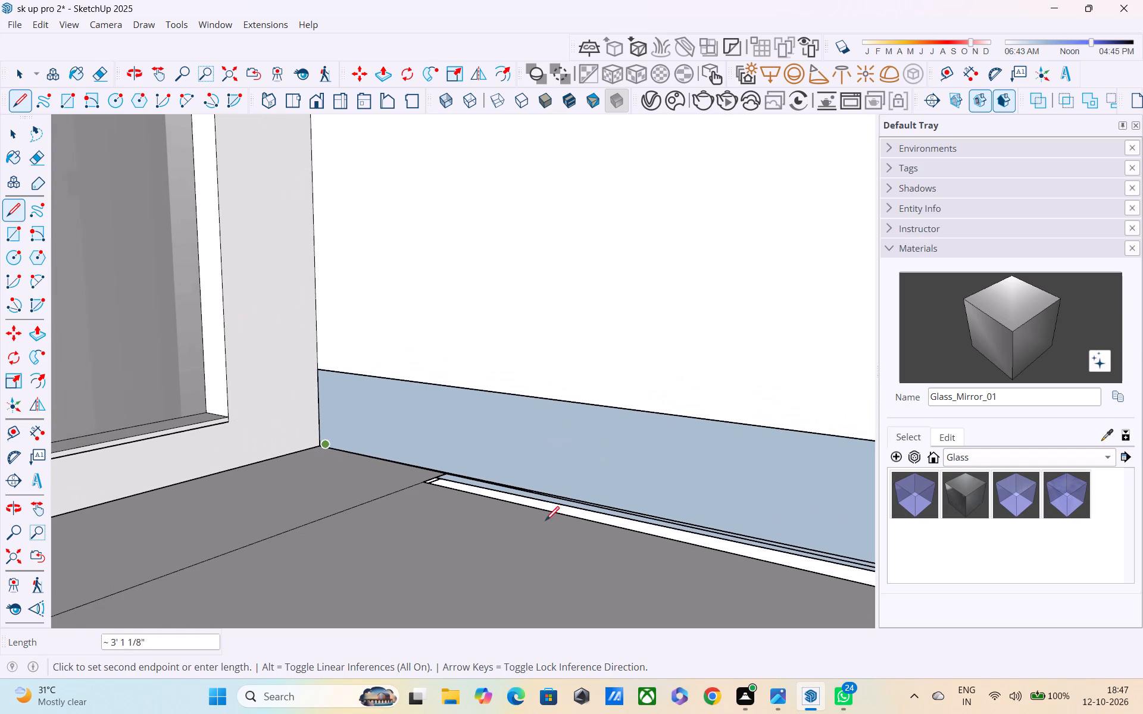
{"action": "key", "text": "Escape"}
Reverse the face of the low strip at the wall base beside the doorway.
{"action": "key", "text": "c"}
{"action": "left_click", "coordinate": [513, 449]}
{"action": "key", "text": "space"}
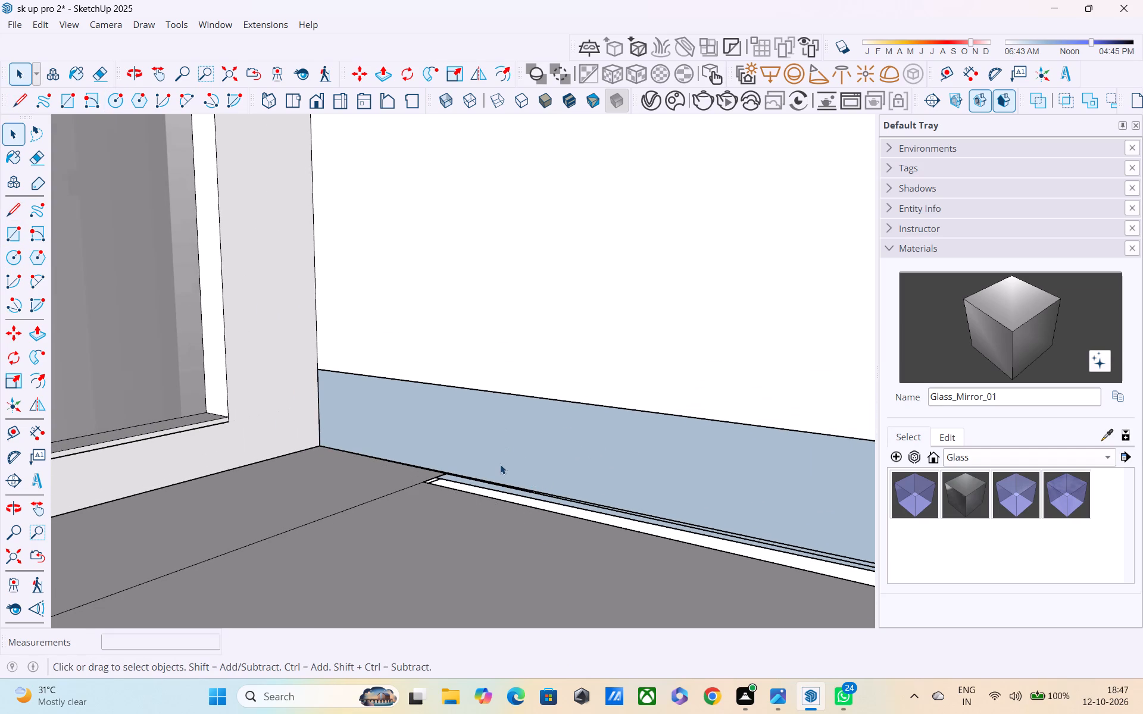
{"action": "right_click", "coordinate": [504, 454]}
{"action": "left_click", "coordinate": [485, 418]}
{"action": "left_click", "coordinate": [479, 433]}
{"action": "right_click", "coordinate": [479, 433]}
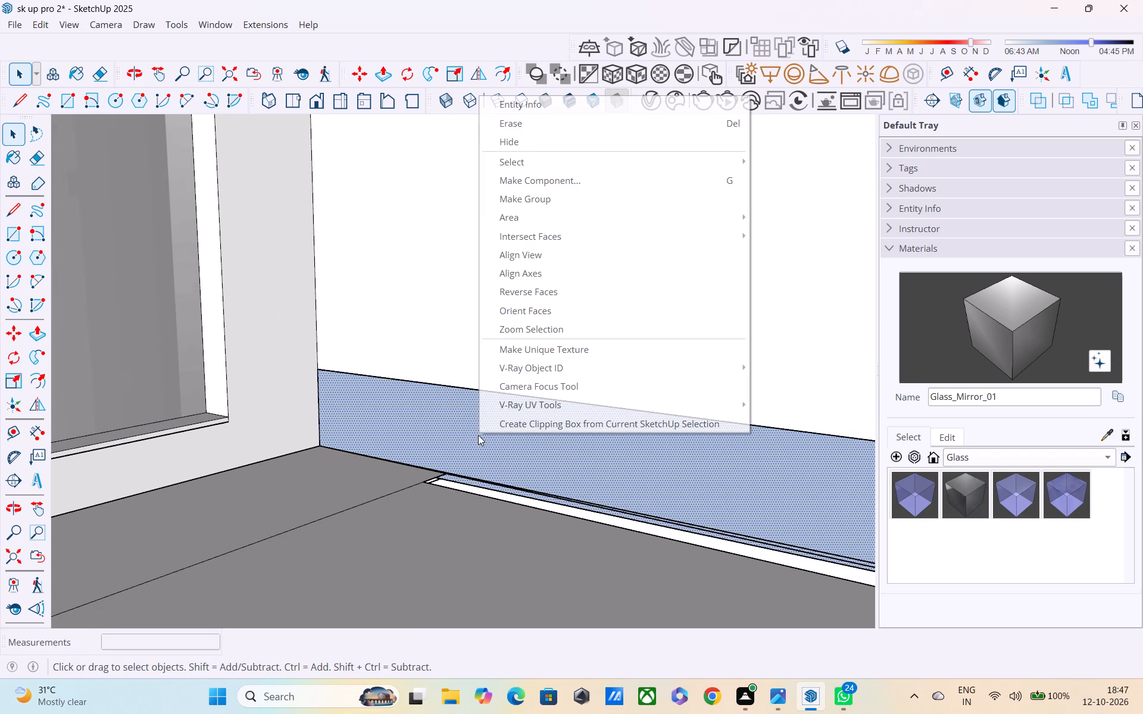
{"action": "left_click", "coordinate": [495, 290]}
{"action": "middle_click", "coordinate": [385, 507]}
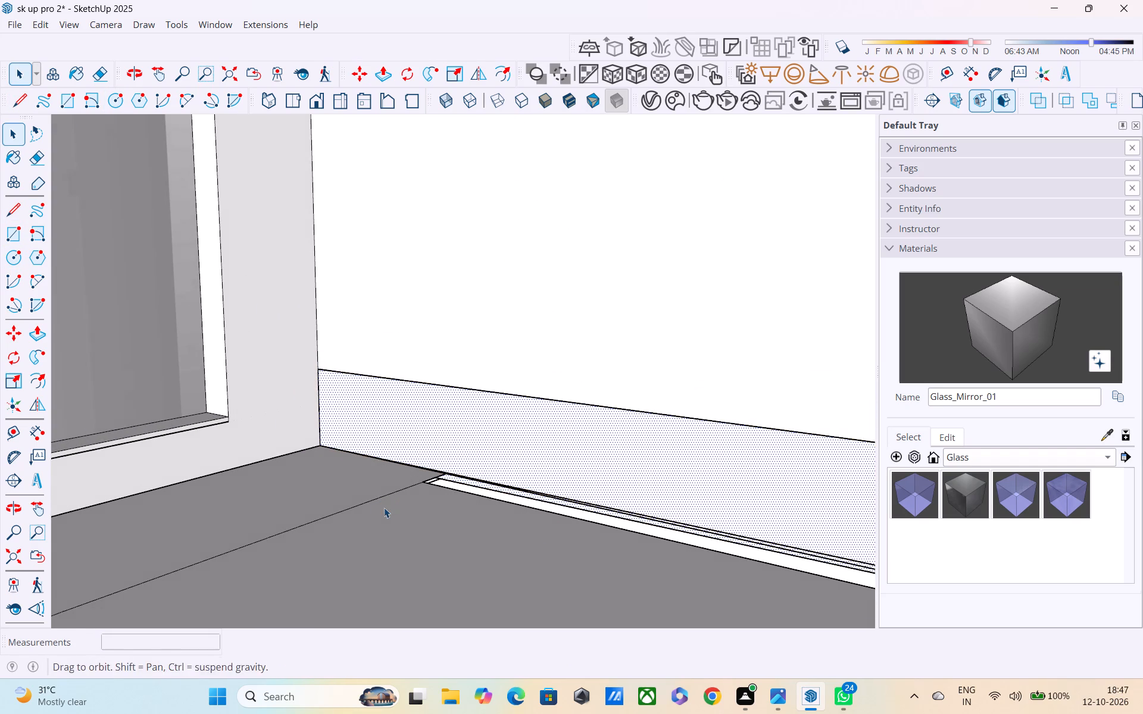
Draw lines about 14' 8 9/16" long along both sides of the slab gap, joined at its outer end.
{"action": "scroll", "coordinate": [419, 486], "scroll_direction": "down", "scroll_amount": 5}
{"action": "middle_click_drag", "start_coordinate": [487, 537], "coordinate": [161, 516], "text": "shift"}
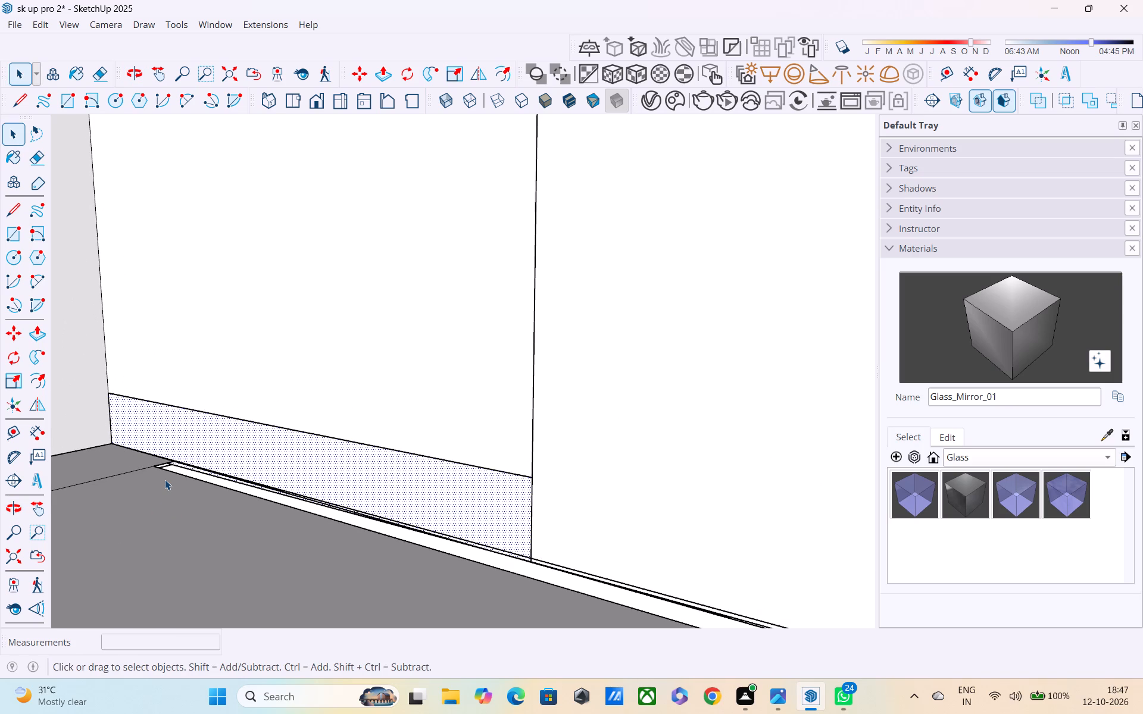
{"action": "key", "text": "l"}
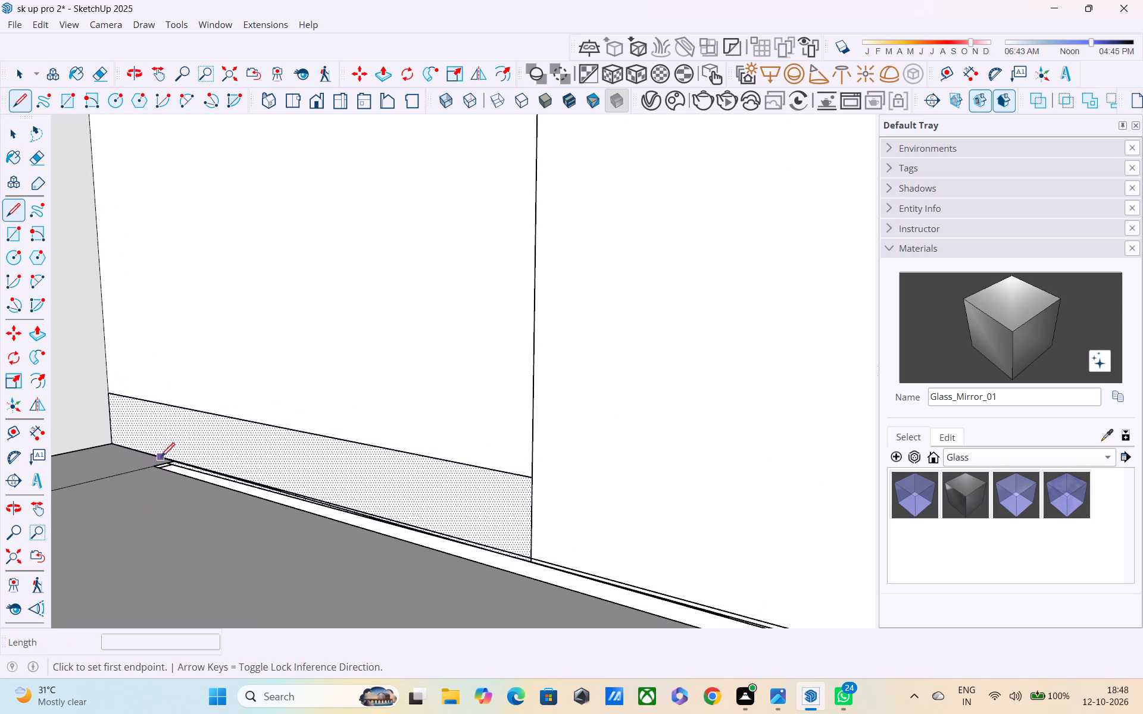
{"action": "left_click", "coordinate": [152, 465]}
{"action": "scroll", "coordinate": [378, 549], "scroll_direction": "down", "scroll_amount": 2}
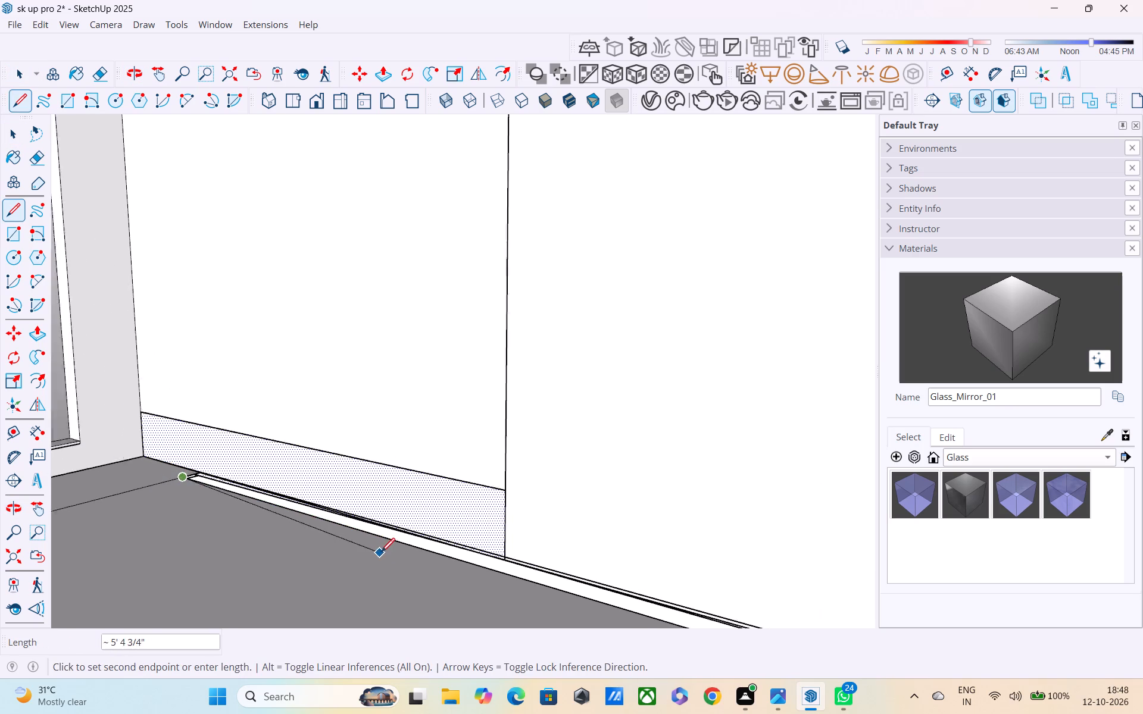
{"action": "scroll", "coordinate": [381, 553], "scroll_direction": "down", "scroll_amount": 7}
{"action": "middle_click_drag", "start_coordinate": [589, 598], "coordinate": [359, 500]}
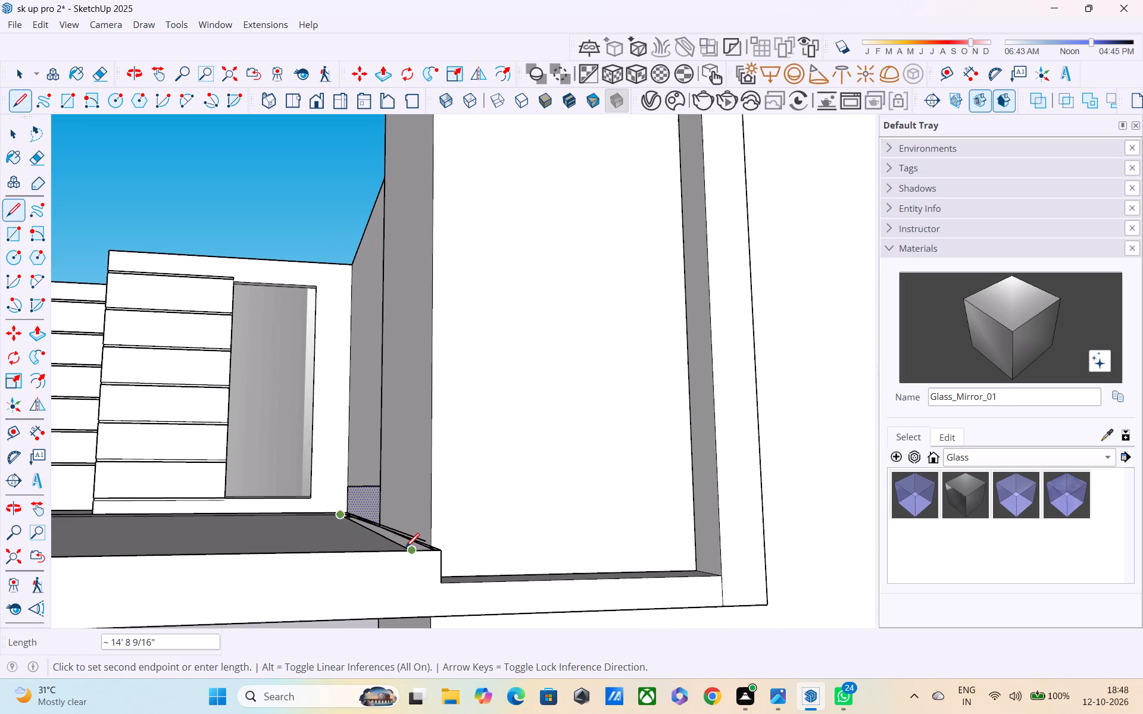
{"action": "left_click", "coordinate": [406, 549]}
{"action": "left_click", "coordinate": [437, 552]}
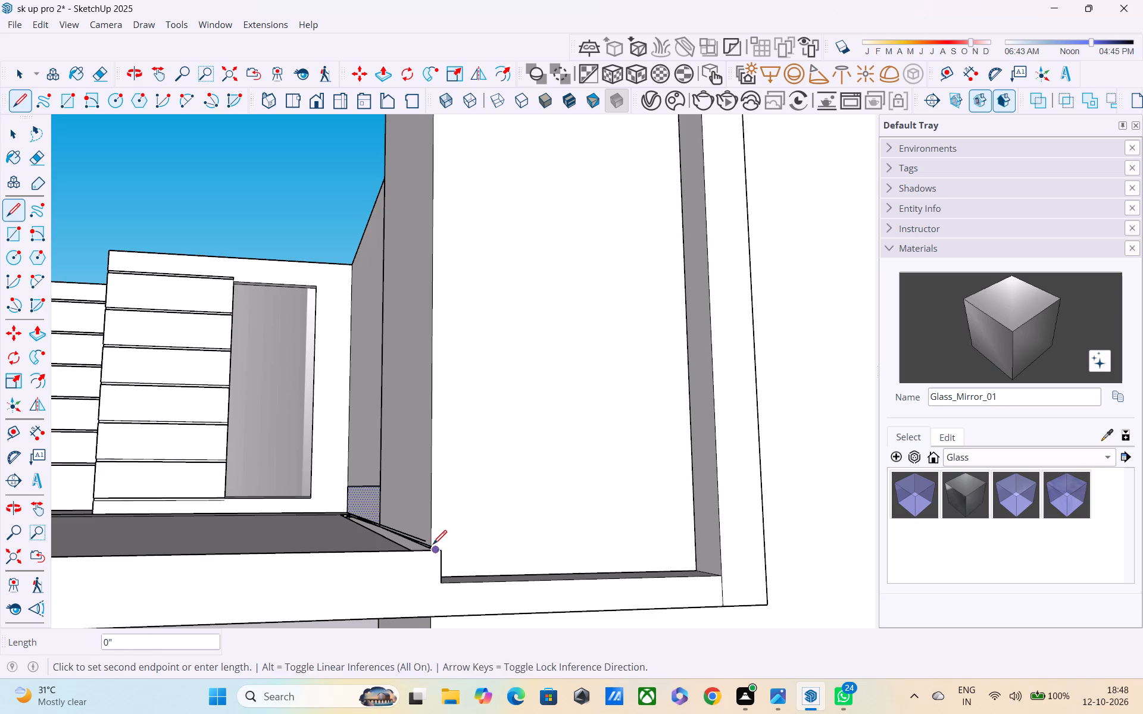
{"action": "middle_click_drag", "start_coordinate": [433, 546], "coordinate": [542, 654]}
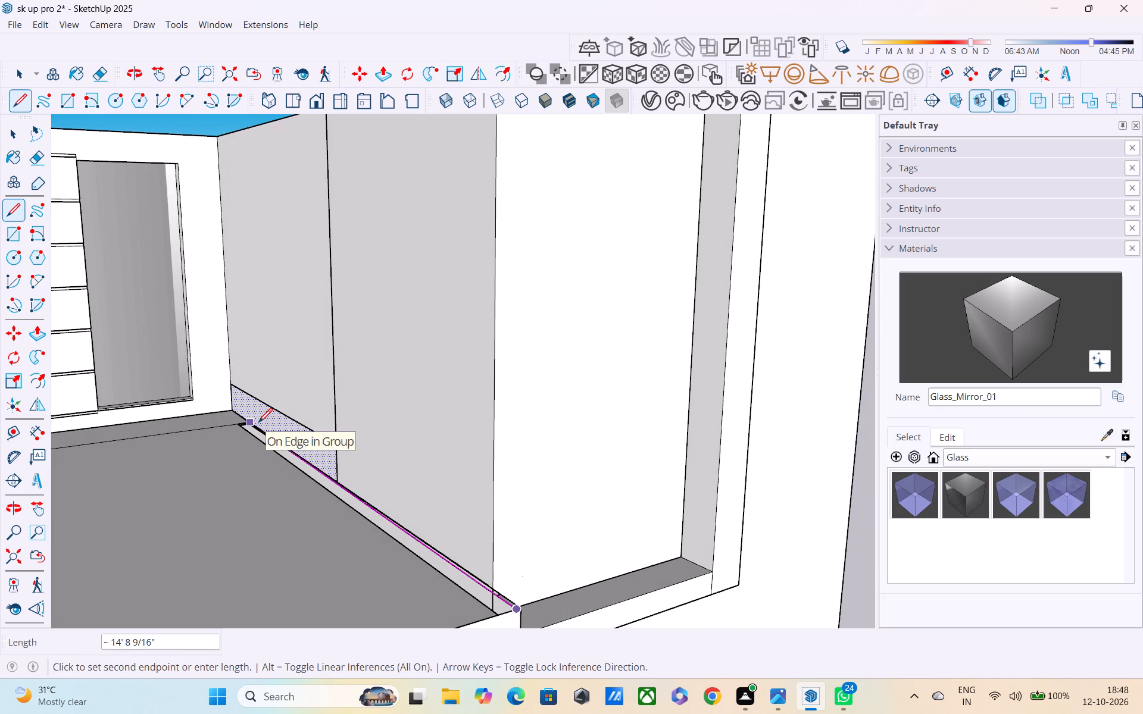
{"action": "left_click", "coordinate": [258, 424]}
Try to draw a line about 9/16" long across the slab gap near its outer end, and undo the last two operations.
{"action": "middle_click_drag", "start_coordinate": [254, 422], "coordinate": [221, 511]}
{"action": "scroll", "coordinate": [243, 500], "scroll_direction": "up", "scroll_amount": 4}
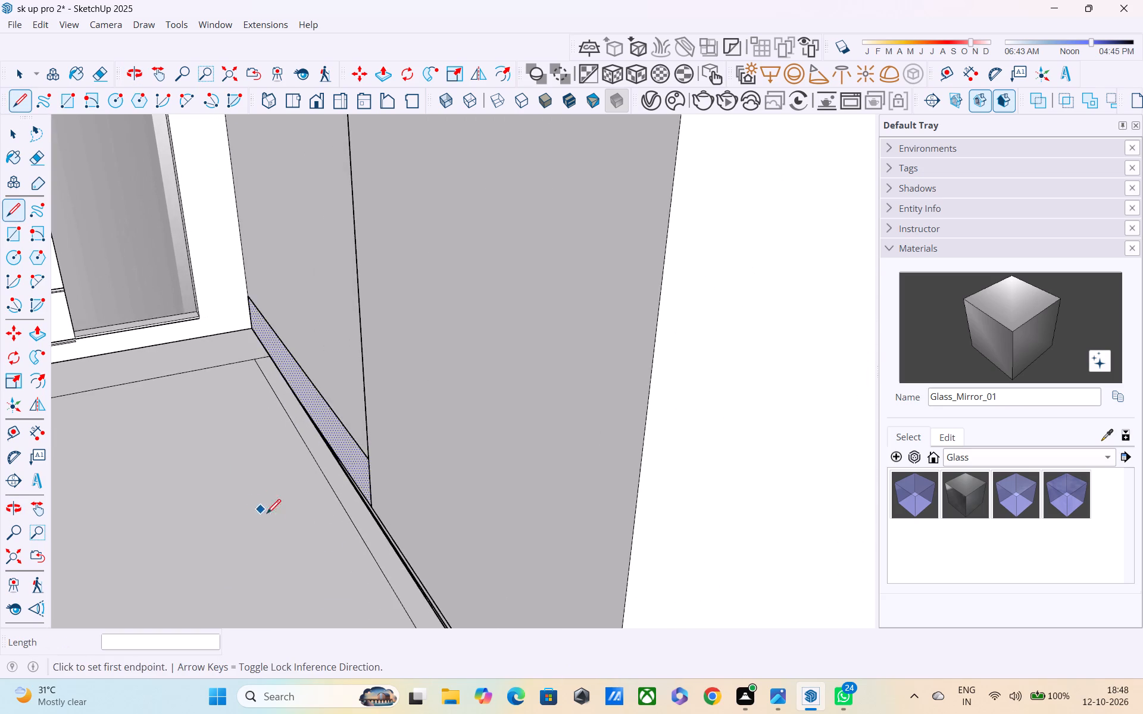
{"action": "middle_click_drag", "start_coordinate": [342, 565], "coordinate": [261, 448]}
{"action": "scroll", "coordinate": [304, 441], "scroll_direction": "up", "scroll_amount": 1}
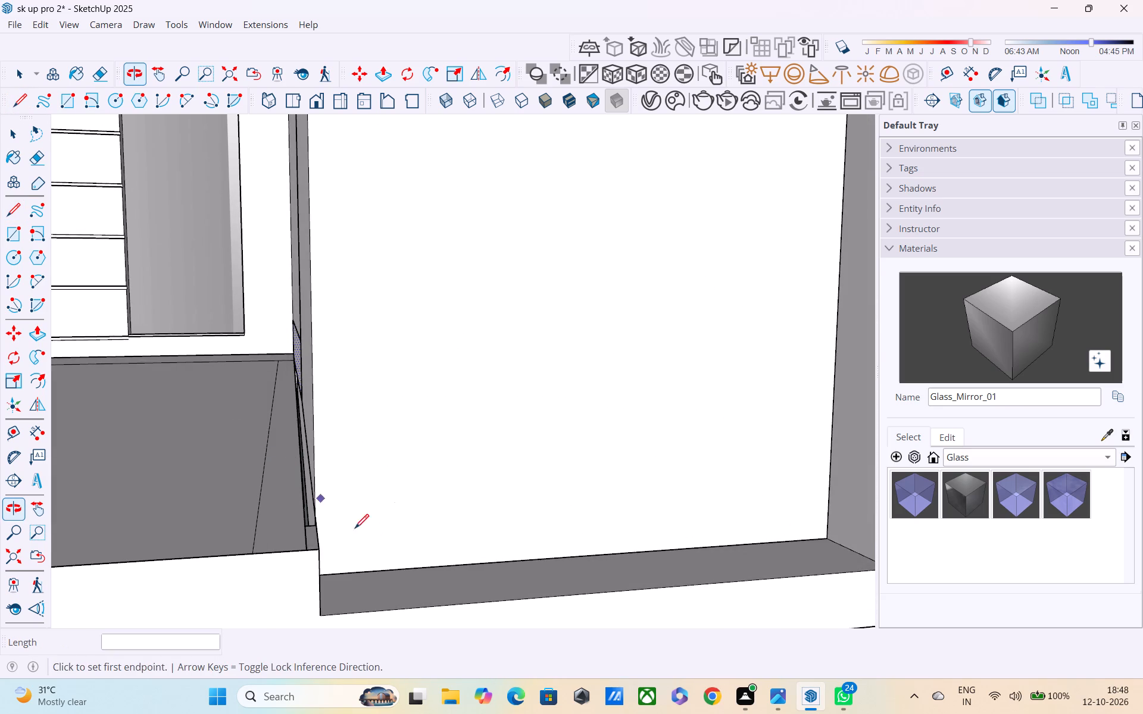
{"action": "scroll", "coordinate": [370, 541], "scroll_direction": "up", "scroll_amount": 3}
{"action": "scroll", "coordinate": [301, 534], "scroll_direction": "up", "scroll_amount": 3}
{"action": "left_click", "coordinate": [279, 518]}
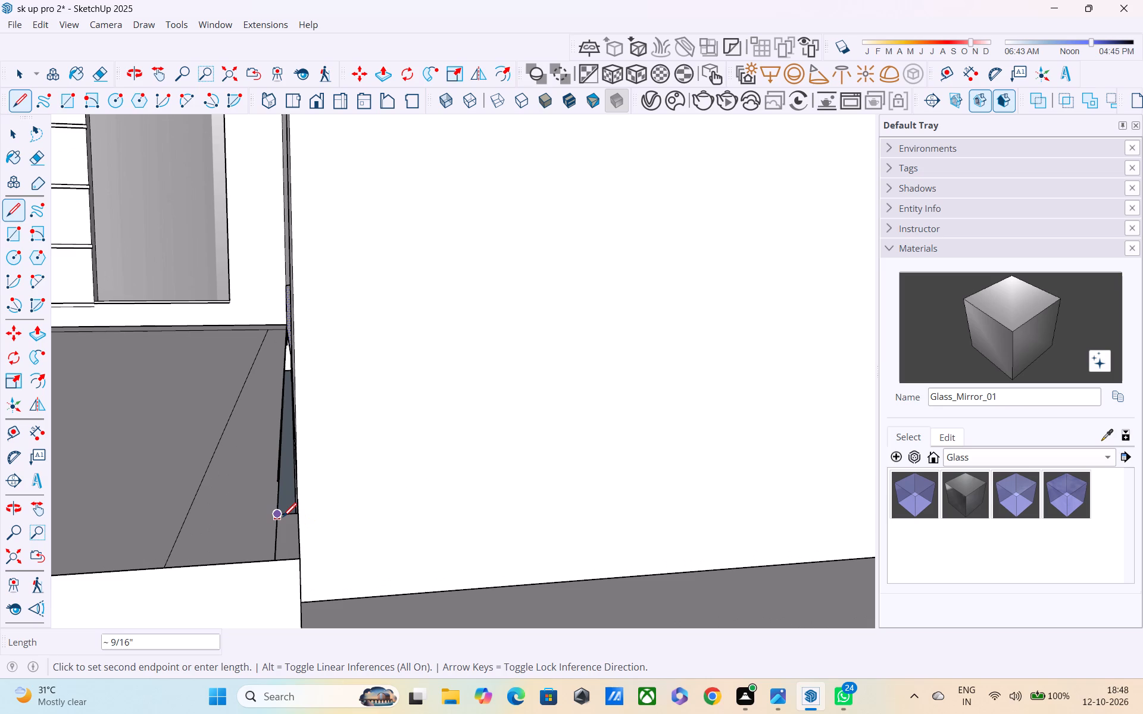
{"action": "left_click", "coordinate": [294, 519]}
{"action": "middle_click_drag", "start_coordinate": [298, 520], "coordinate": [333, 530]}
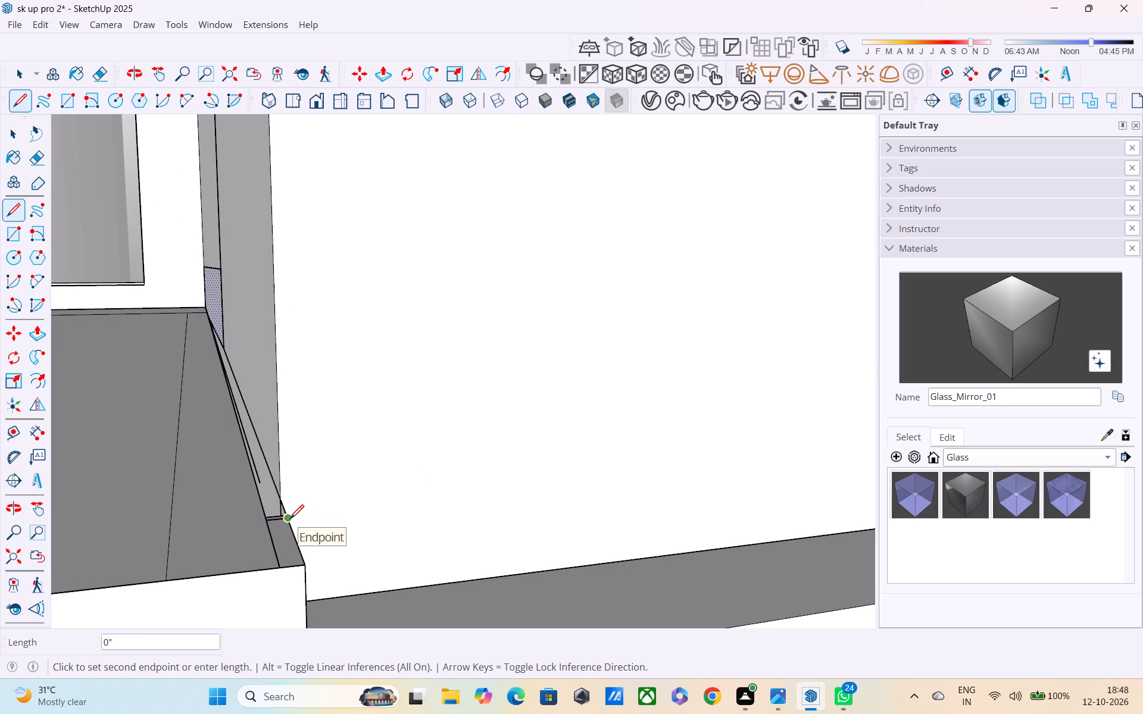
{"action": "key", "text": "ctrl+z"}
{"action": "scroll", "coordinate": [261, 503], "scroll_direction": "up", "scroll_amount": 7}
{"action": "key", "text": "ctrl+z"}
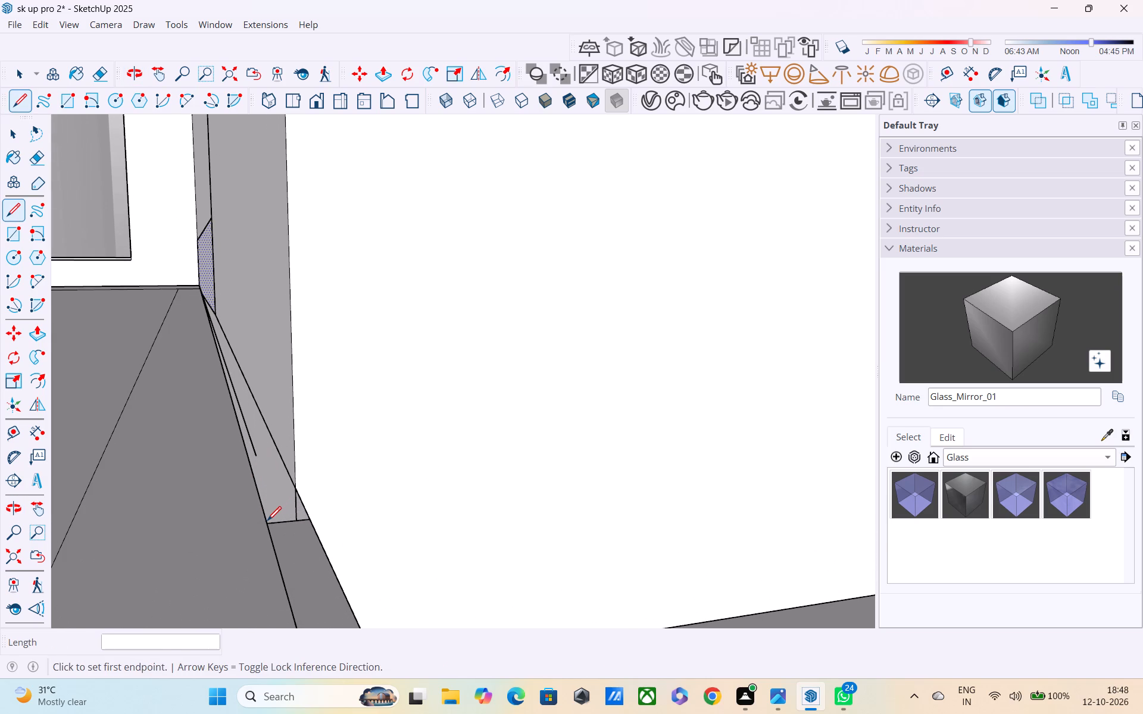
Draw a line about 1 1/16" long across the slab gap near its outer end beside the tower.
{"action": "left_click", "coordinate": [268, 524]}
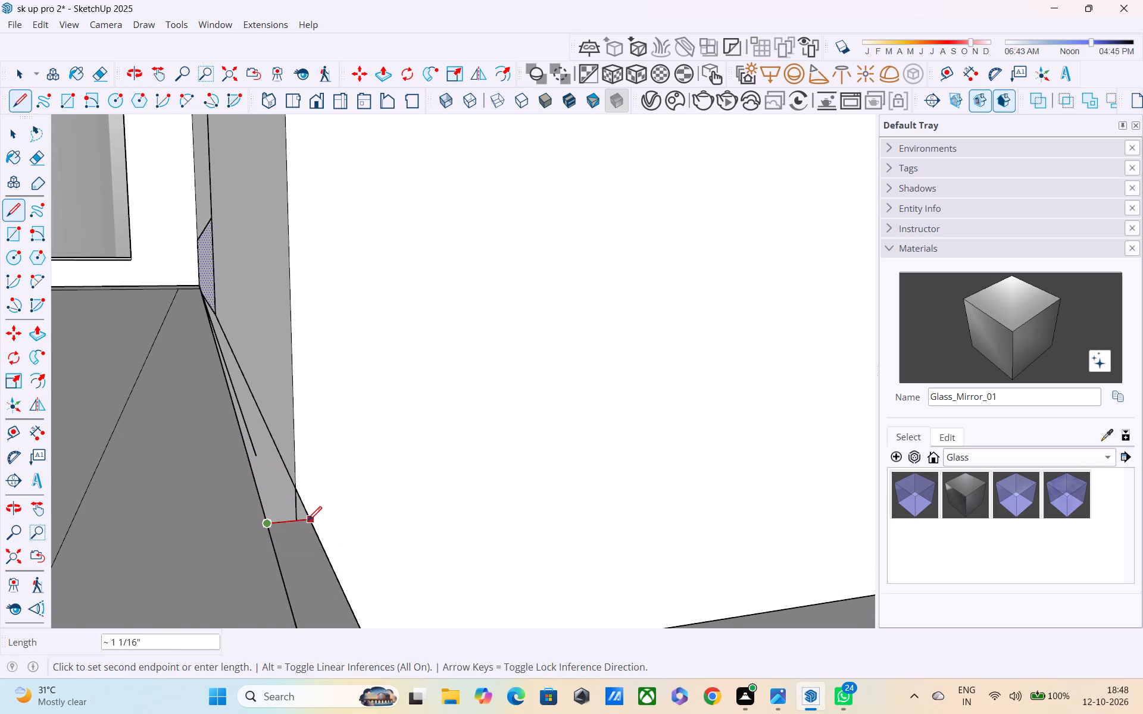
{"action": "left_click", "coordinate": [308, 522]}
Continue from the cross line with a line about 14' 1 3/8" long along the wall base to the gap's inner end.
{"action": "middle_click_drag", "start_coordinate": [262, 418], "coordinate": [340, 468]}
{"action": "scroll", "coordinate": [243, 416], "scroll_direction": "down", "scroll_amount": 3}
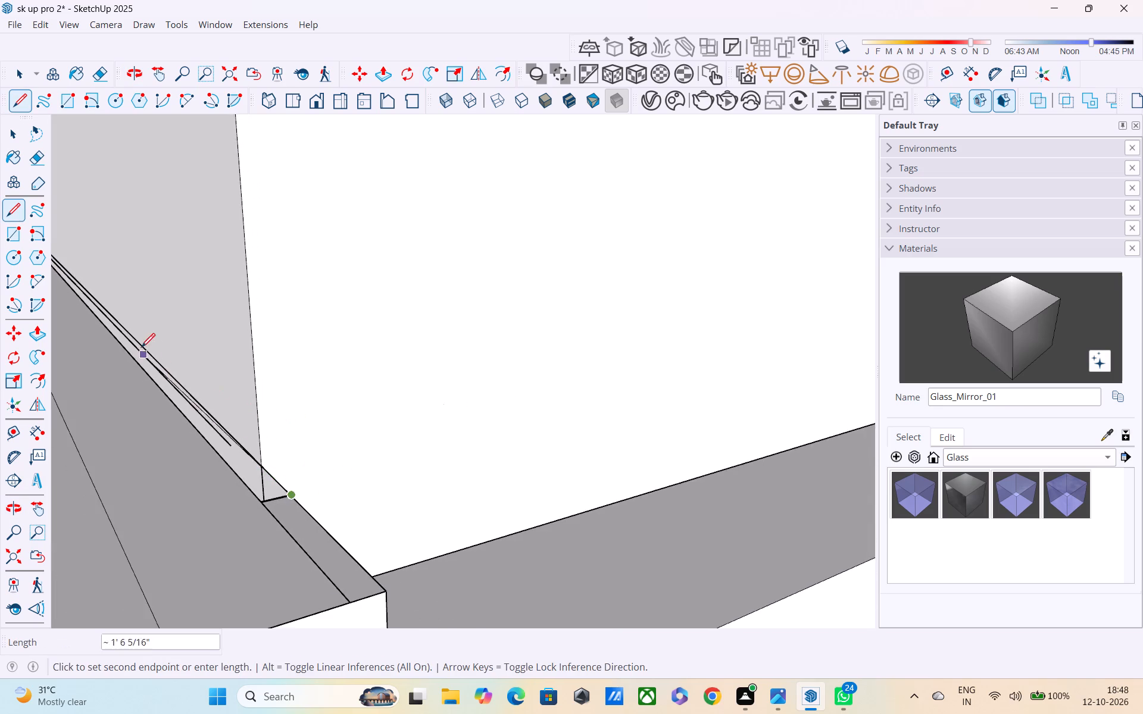
{"action": "scroll", "coordinate": [138, 345], "scroll_direction": "down", "scroll_amount": 11}
{"action": "middle_click_drag", "start_coordinate": [116, 305], "coordinate": [240, 340]}
{"action": "scroll", "coordinate": [241, 340], "scroll_direction": "down", "scroll_amount": 1}
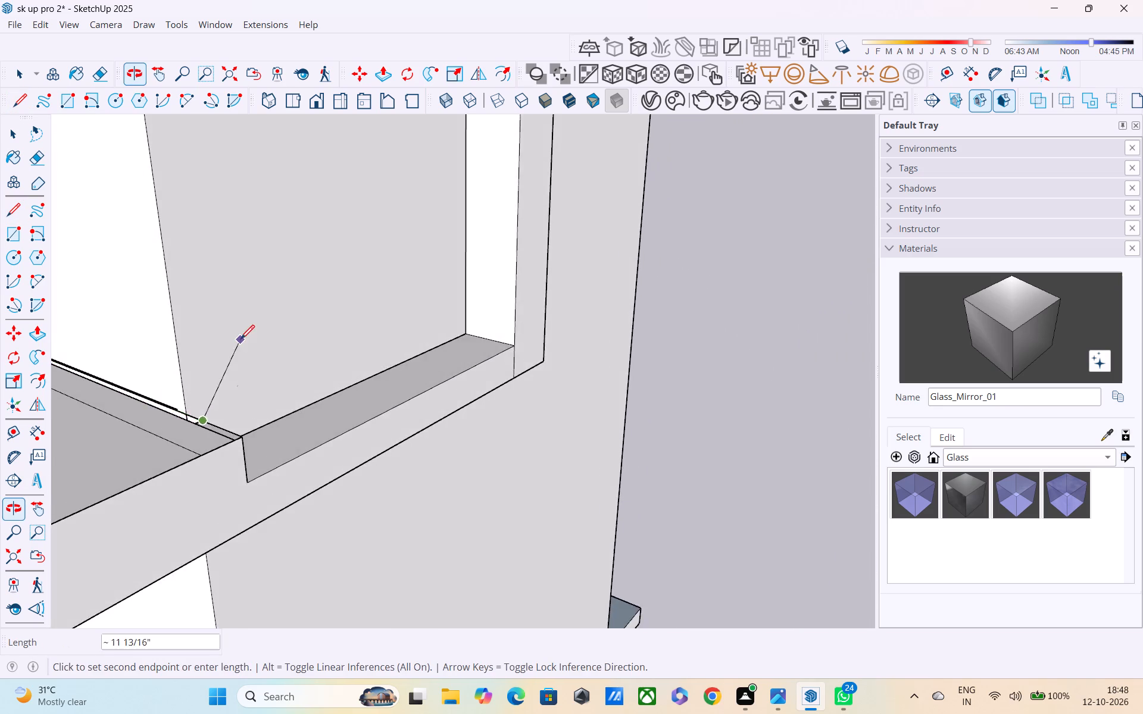
{"action": "scroll", "coordinate": [130, 335], "scroll_direction": "up", "scroll_amount": 2}
{"action": "middle_click_drag", "start_coordinate": [123, 340], "coordinate": [90, 352], "text": "shift"}
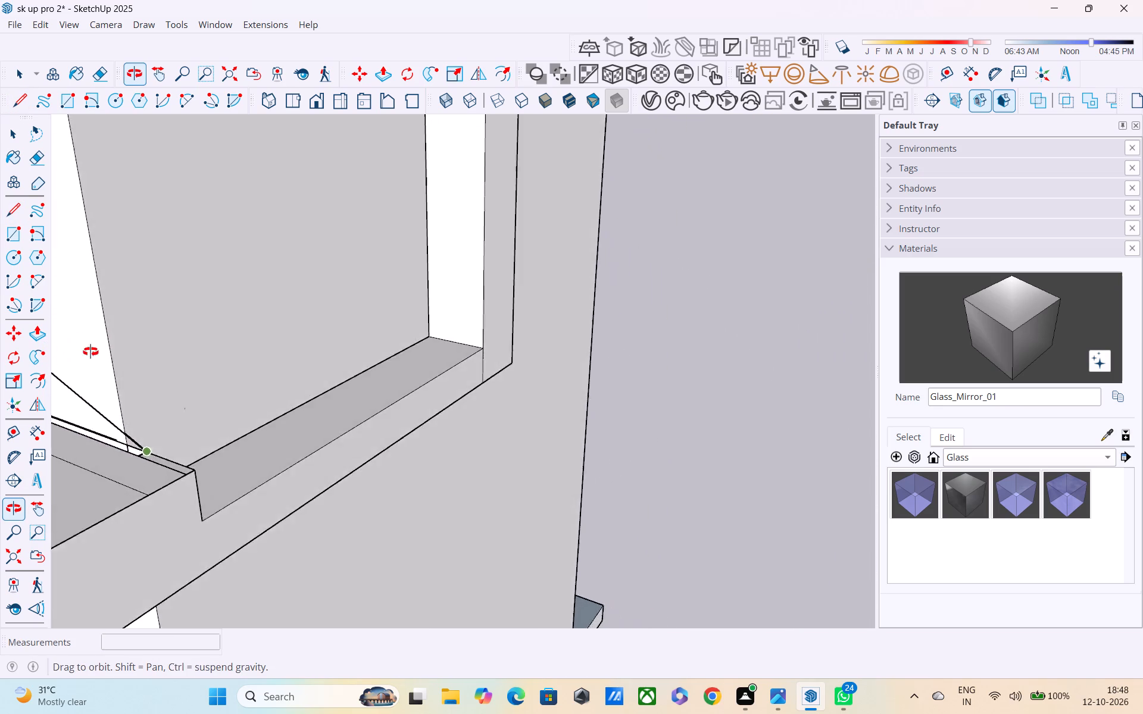
{"action": "middle_click_drag", "start_coordinate": [90, 352], "coordinate": [616, 316], "text": "shift"}
{"action": "scroll", "coordinate": [617, 316], "scroll_direction": "down", "scroll_amount": 3}
{"action": "scroll", "coordinate": [621, 415], "scroll_direction": "down", "scroll_amount": 3}
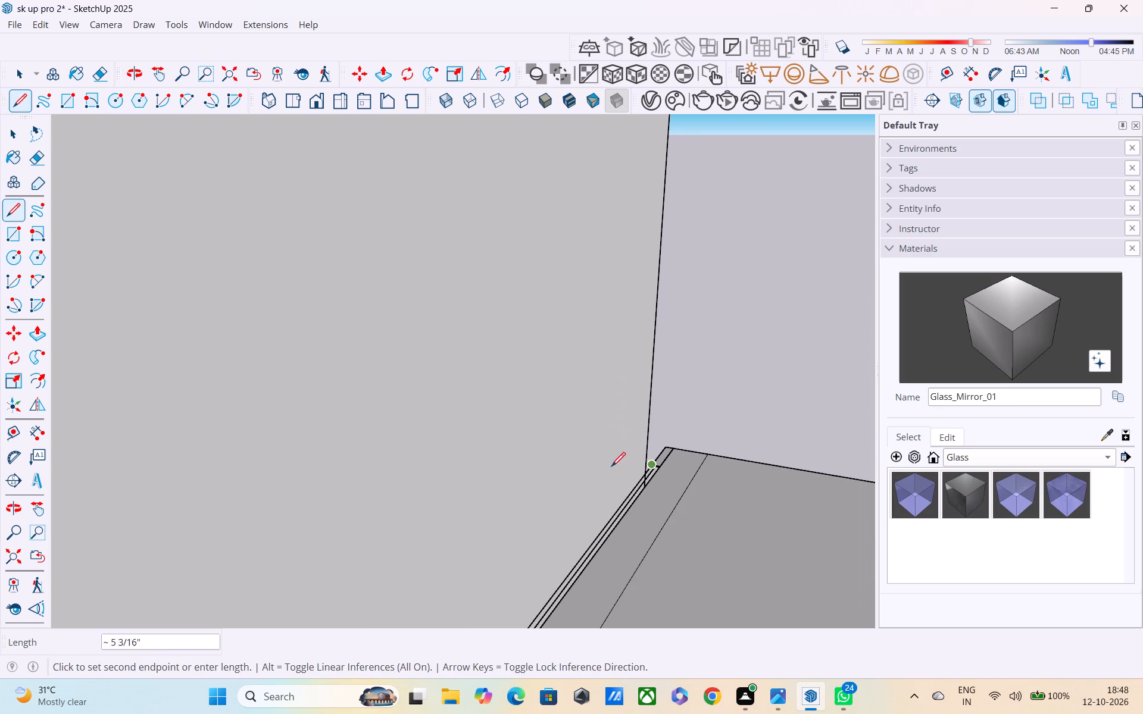
{"action": "middle_click_drag", "start_coordinate": [611, 468], "coordinate": [675, 440]}
{"action": "scroll", "coordinate": [673, 446], "scroll_direction": "up", "scroll_amount": 2}
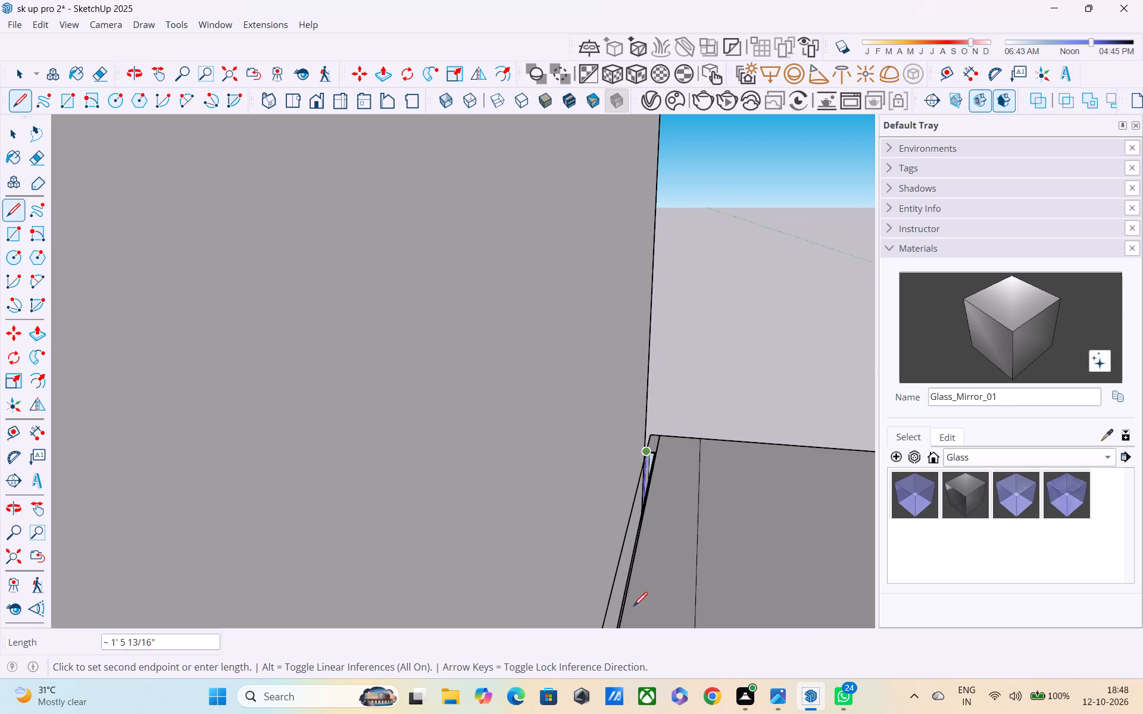
{"action": "middle_click_drag", "start_coordinate": [599, 599], "coordinate": [255, 531]}
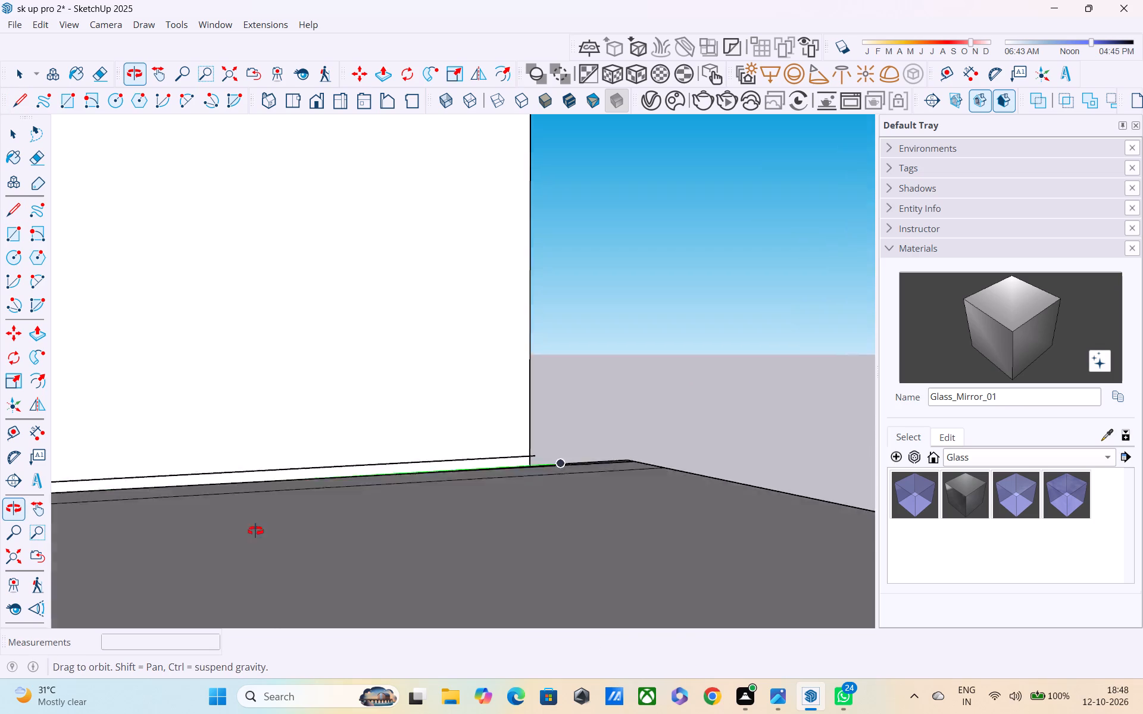
{"action": "middle_click_drag", "start_coordinate": [255, 531], "coordinate": [0, 651]}
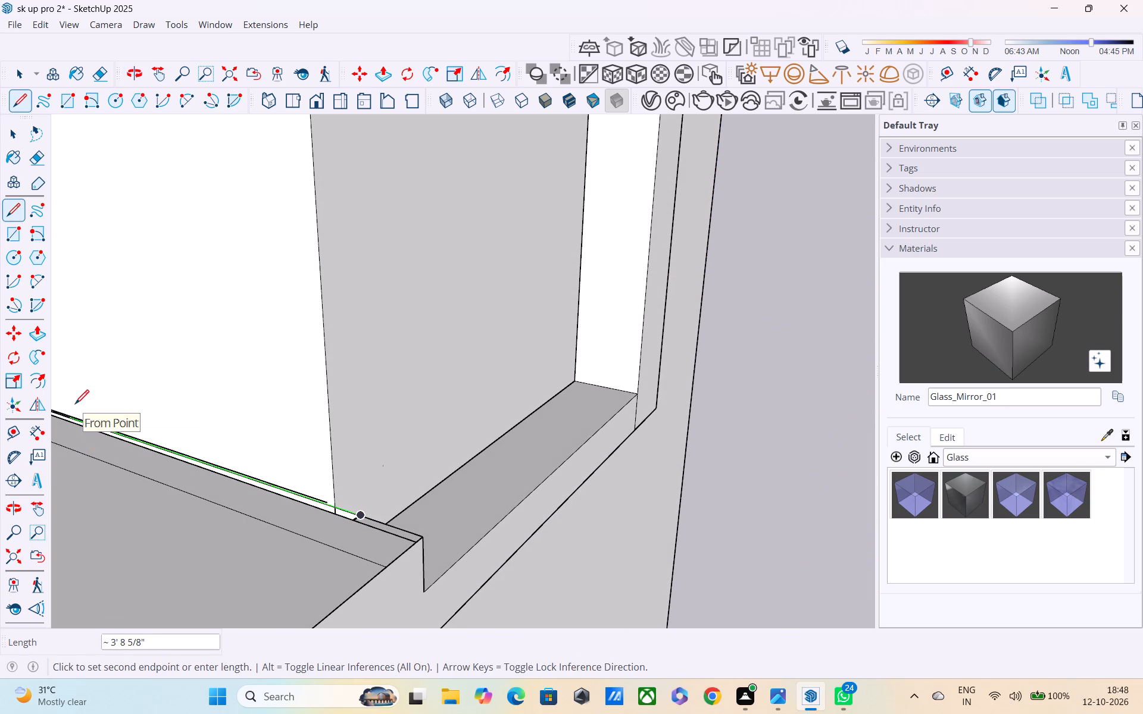
{"action": "middle_click_drag", "start_coordinate": [74, 405], "coordinate": [827, 475], "text": "shift"}
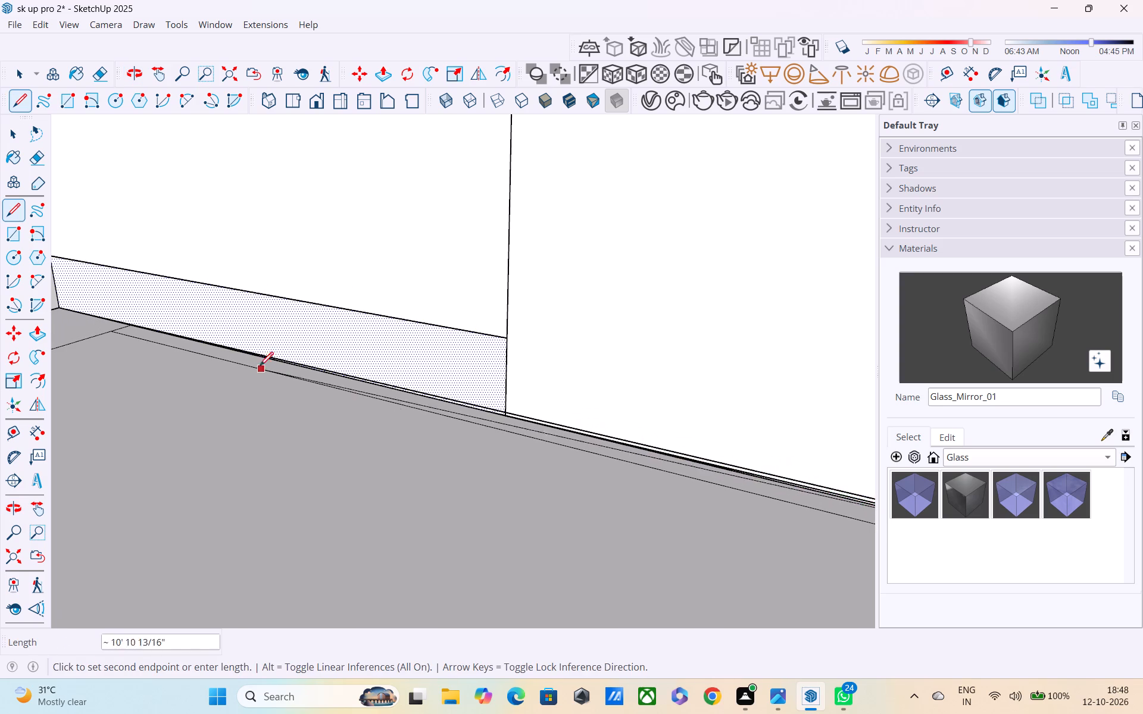
{"action": "left_click", "coordinate": [135, 323]}
Examine both ends of the slab gap to check how the drawn lines meet the slab and wall base.
{"action": "middle_click_drag", "start_coordinate": [143, 364], "coordinate": [23, 499]}
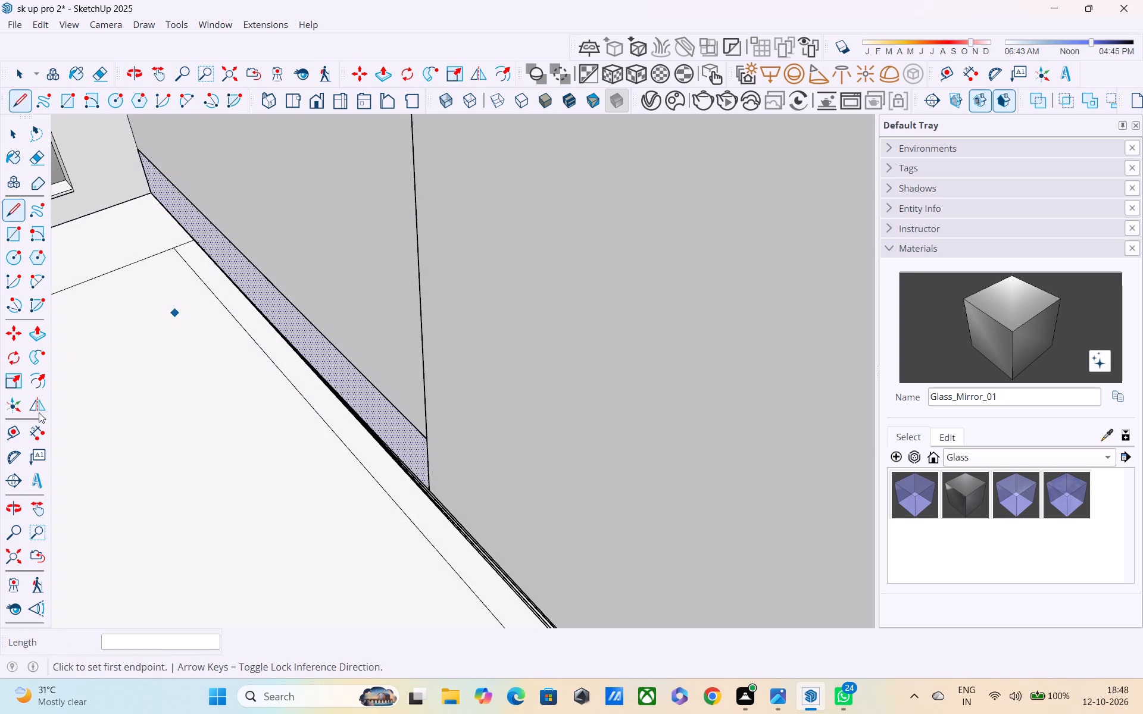
{"action": "scroll", "coordinate": [183, 248], "scroll_direction": "up", "scroll_amount": 16}
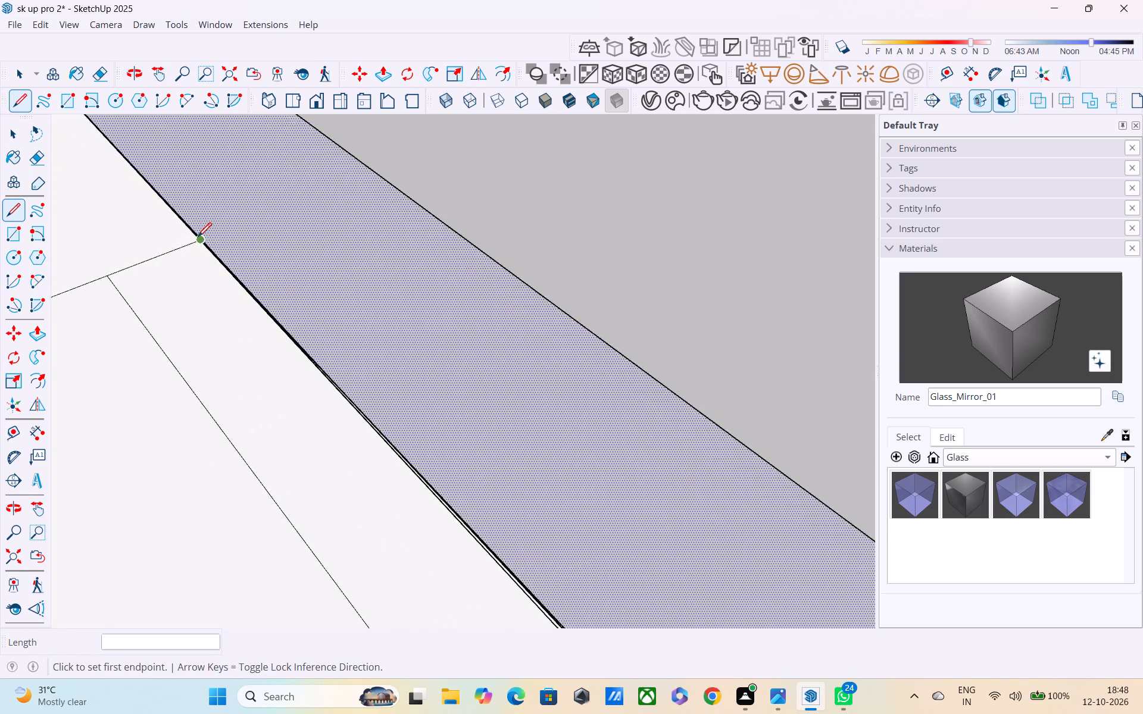
{"action": "scroll", "coordinate": [198, 238], "scroll_direction": "up", "scroll_amount": 17}
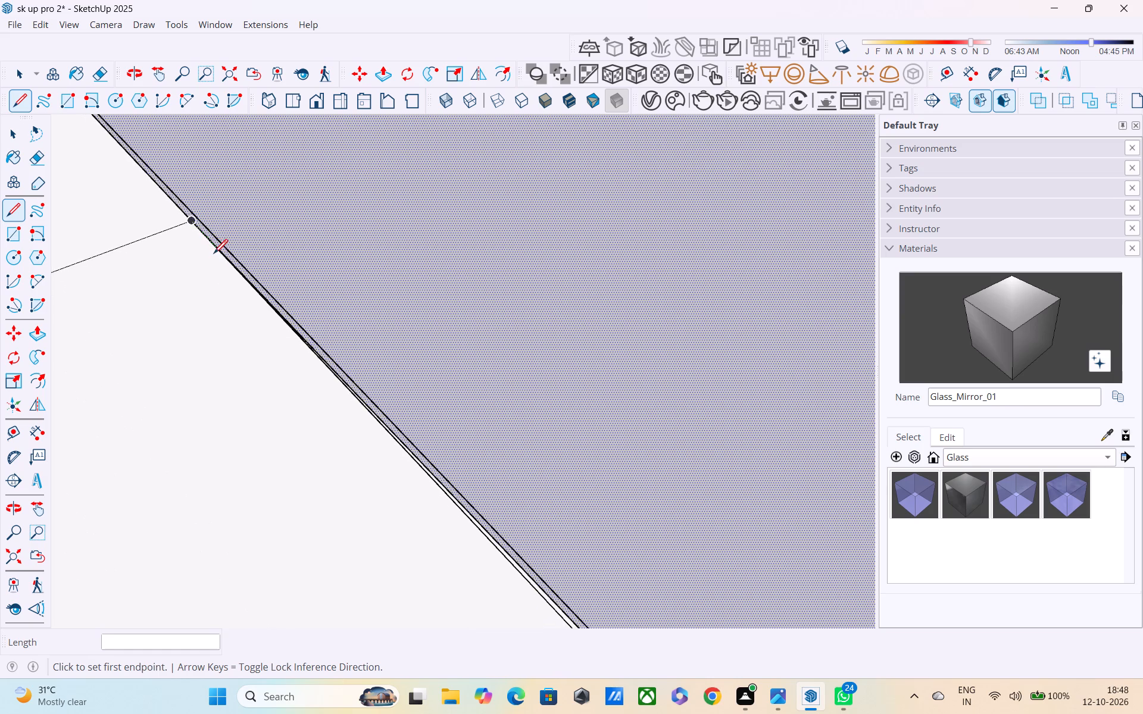
{"action": "scroll", "coordinate": [214, 255], "scroll_direction": "down", "scroll_amount": 6}
{"action": "scroll", "coordinate": [214, 266], "scroll_direction": "down", "scroll_amount": 15}
{"action": "key", "text": "Escape"}
{"action": "scroll", "coordinate": [231, 315], "scroll_direction": "down", "scroll_amount": 12}
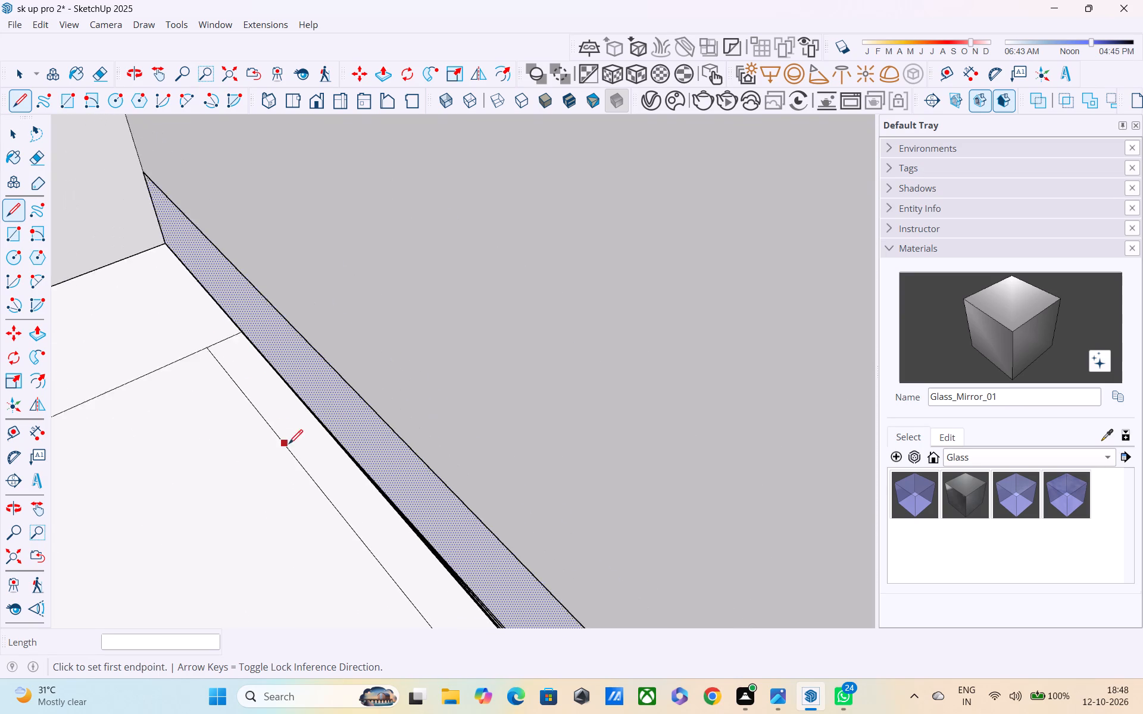
{"action": "scroll", "coordinate": [289, 445], "scroll_direction": "down", "scroll_amount": 9}
{"action": "middle_click_drag", "start_coordinate": [460, 528], "coordinate": [306, 222]}
{"action": "scroll", "coordinate": [306, 222], "scroll_direction": "down", "scroll_amount": 1}
{"action": "middle_click_drag", "start_coordinate": [316, 318], "coordinate": [323, 592]}
{"action": "scroll", "coordinate": [310, 161], "scroll_direction": "up", "scroll_amount": 3}
{"action": "middle_click_drag", "start_coordinate": [310, 163], "coordinate": [351, 126]}
{"action": "scroll", "coordinate": [351, 134], "scroll_direction": "up", "scroll_amount": 1}
{"action": "scroll", "coordinate": [332, 177], "scroll_direction": "down", "scroll_amount": 4}
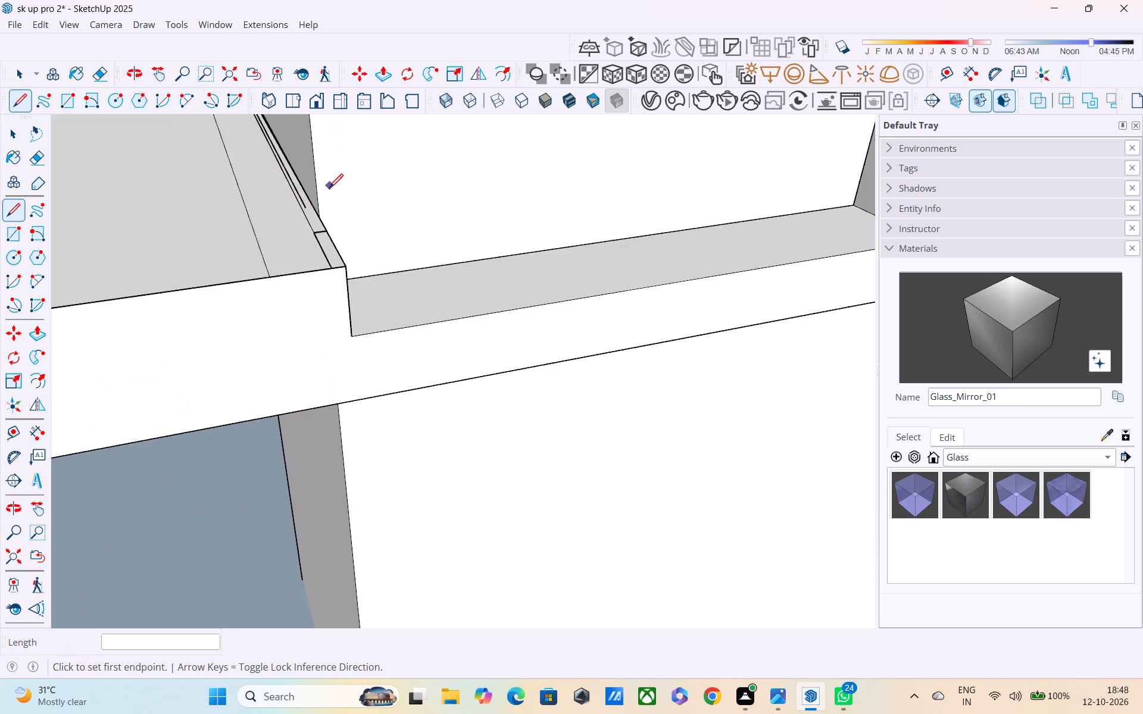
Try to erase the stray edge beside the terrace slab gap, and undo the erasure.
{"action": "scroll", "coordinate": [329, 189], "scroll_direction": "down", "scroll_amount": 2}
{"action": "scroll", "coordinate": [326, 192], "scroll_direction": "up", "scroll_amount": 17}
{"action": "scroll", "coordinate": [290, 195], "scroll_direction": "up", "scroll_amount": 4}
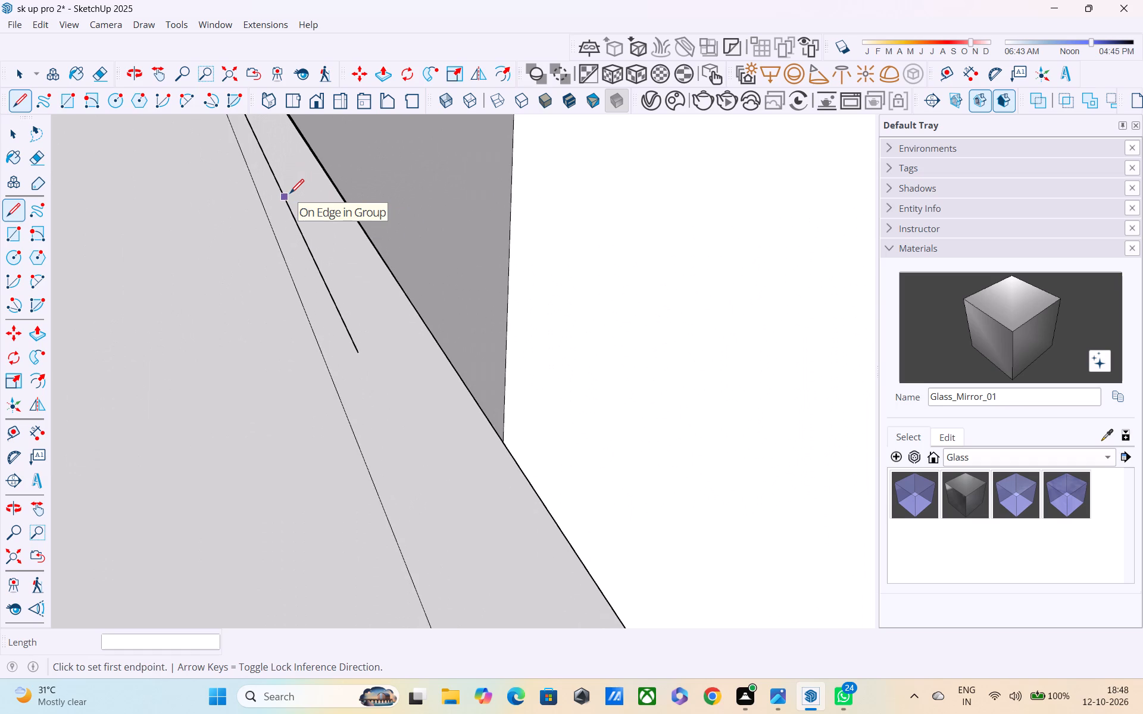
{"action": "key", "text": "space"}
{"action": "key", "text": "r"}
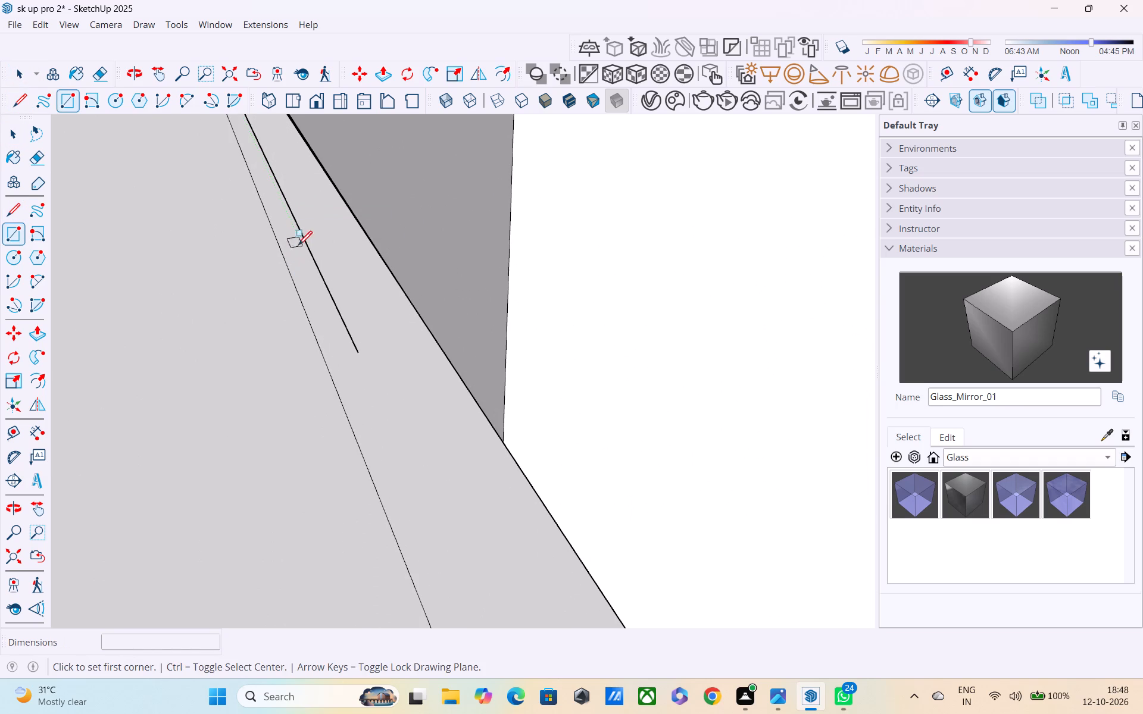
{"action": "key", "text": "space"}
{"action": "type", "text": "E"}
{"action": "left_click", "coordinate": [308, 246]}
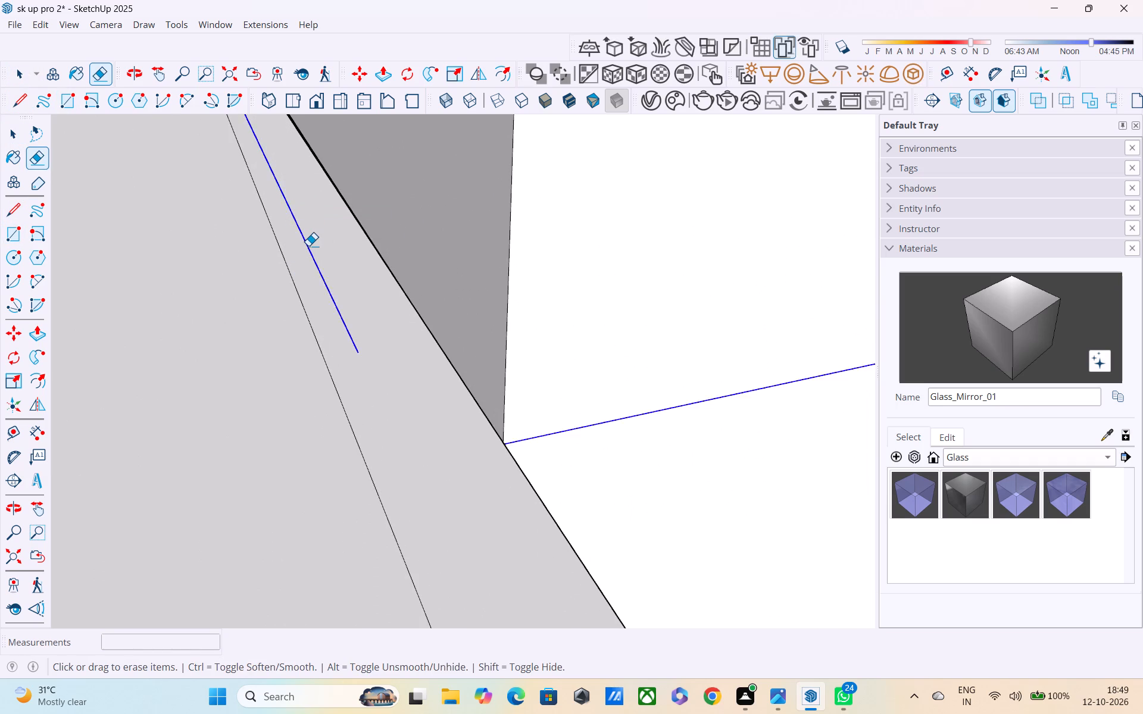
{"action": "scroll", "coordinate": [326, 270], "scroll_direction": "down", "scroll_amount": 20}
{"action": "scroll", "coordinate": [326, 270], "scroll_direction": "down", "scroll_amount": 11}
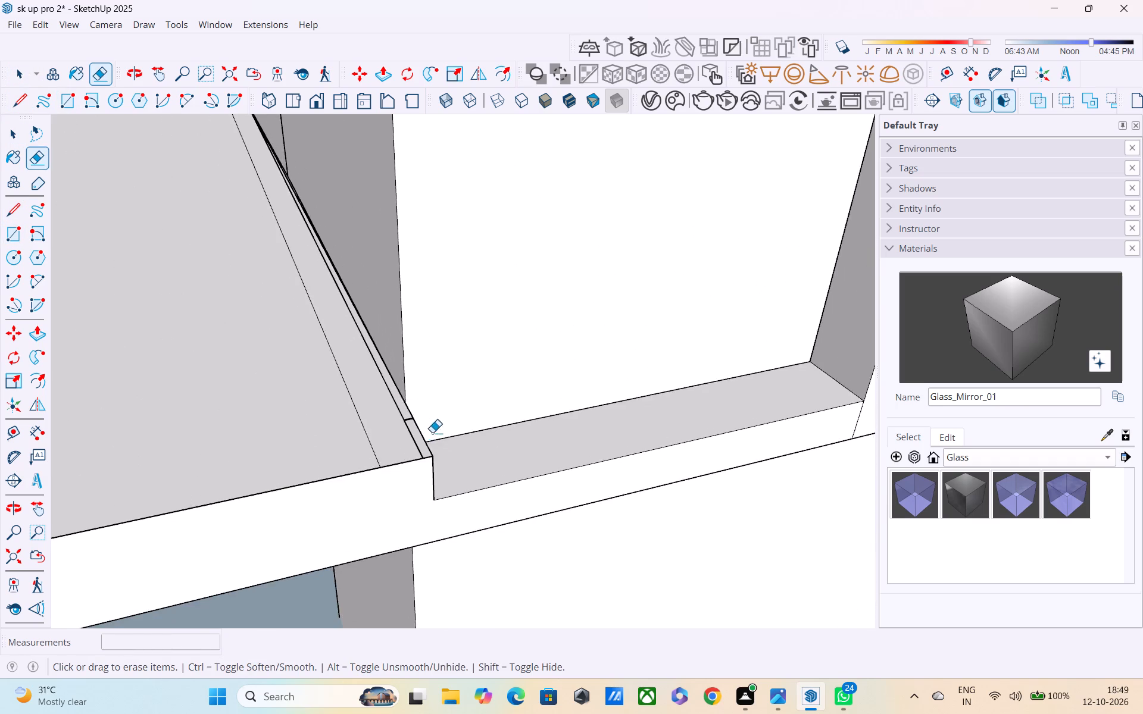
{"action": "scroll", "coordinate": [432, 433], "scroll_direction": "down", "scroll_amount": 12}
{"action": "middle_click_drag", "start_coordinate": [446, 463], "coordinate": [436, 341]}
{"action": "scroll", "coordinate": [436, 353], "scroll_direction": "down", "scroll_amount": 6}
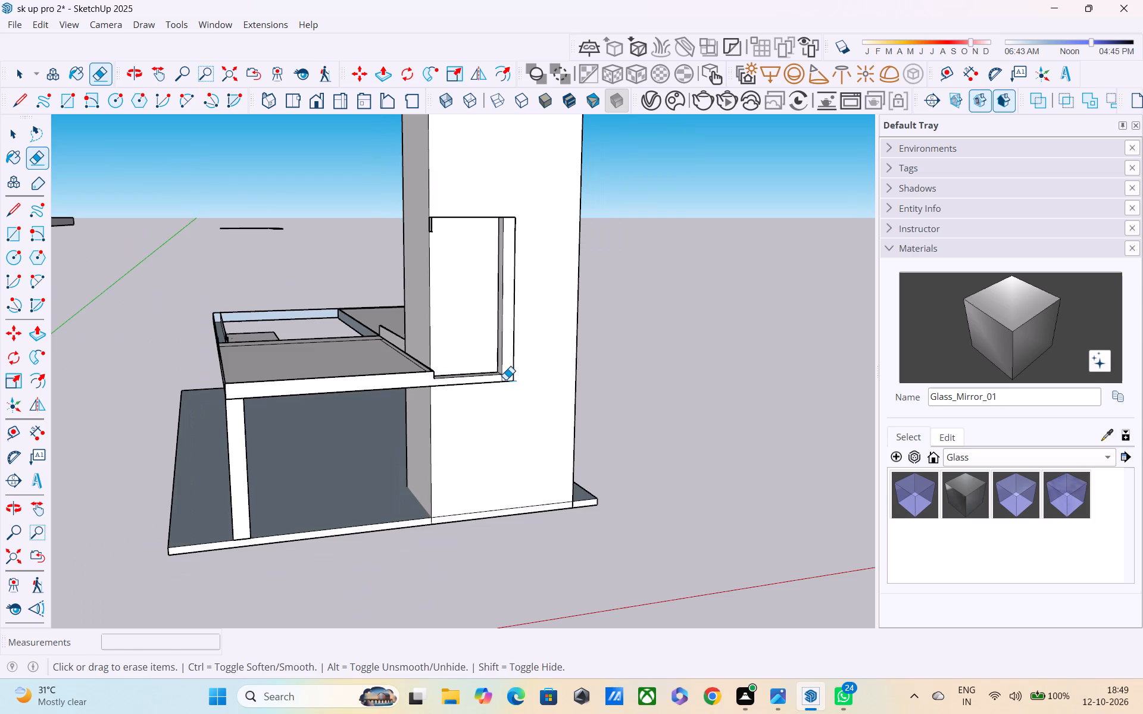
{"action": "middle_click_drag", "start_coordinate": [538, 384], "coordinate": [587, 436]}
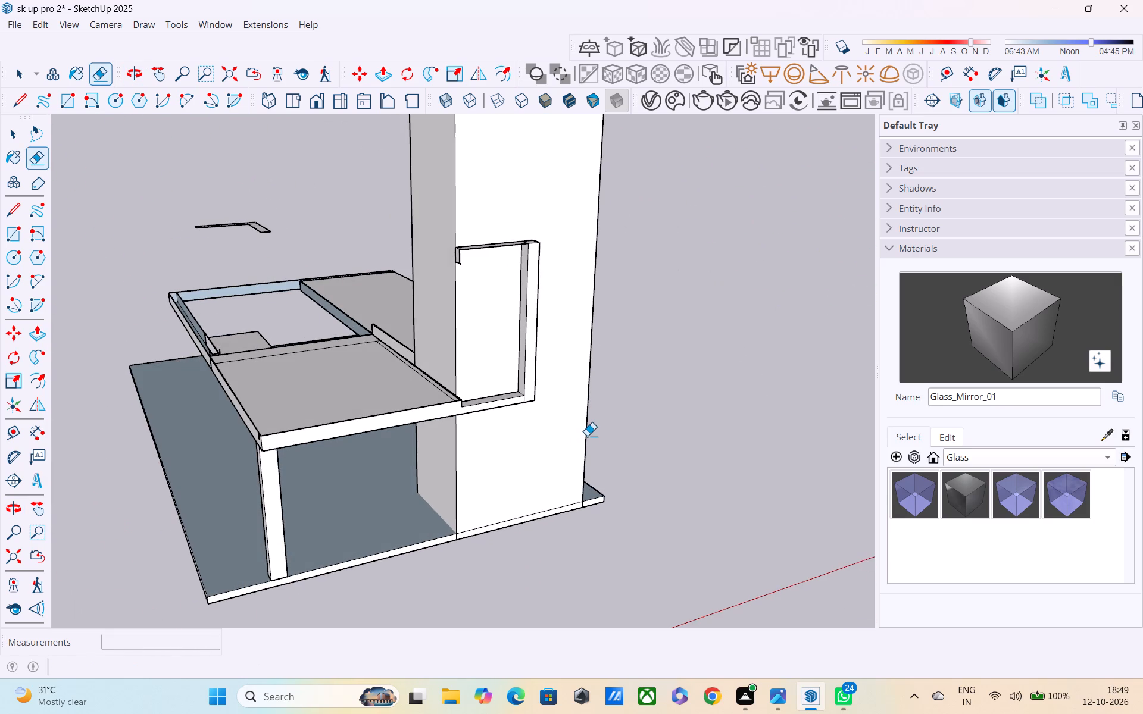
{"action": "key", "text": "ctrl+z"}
Open the upper-floor wall group for editing.
{"action": "middle_click_drag", "start_coordinate": [546, 417], "coordinate": [270, 358]}
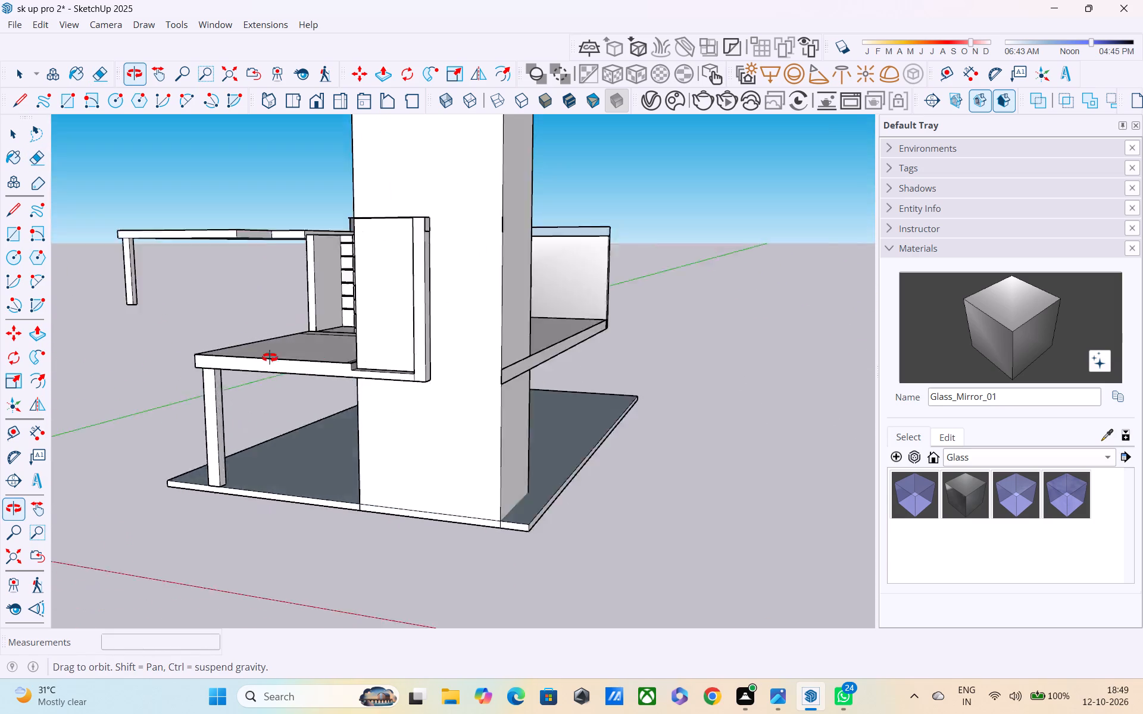
{"action": "middle_click_drag", "start_coordinate": [270, 358], "coordinate": [4, 334]}
{"action": "scroll", "coordinate": [202, 323], "scroll_direction": "up", "scroll_amount": 1}
{"action": "middle_click_drag", "start_coordinate": [657, 333], "coordinate": [625, 372]}
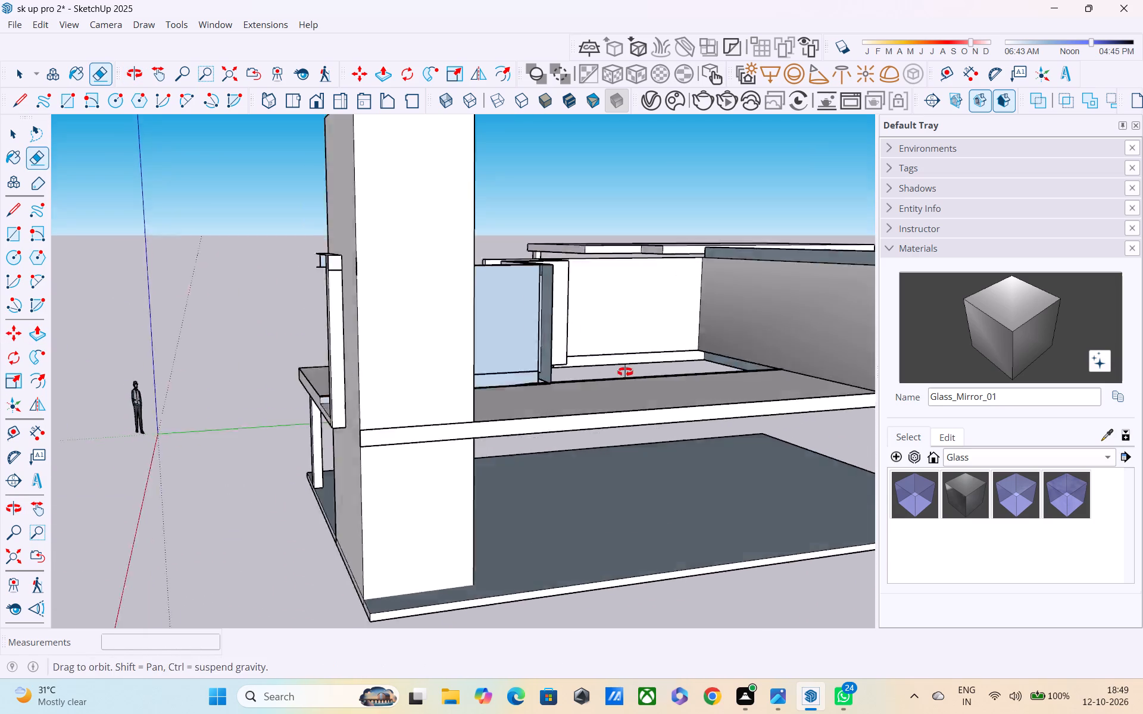
{"action": "middle_click_drag", "start_coordinate": [625, 372], "coordinate": [537, 373]}
{"action": "key", "text": "space"}
{"action": "left_click", "coordinate": [379, 325]}
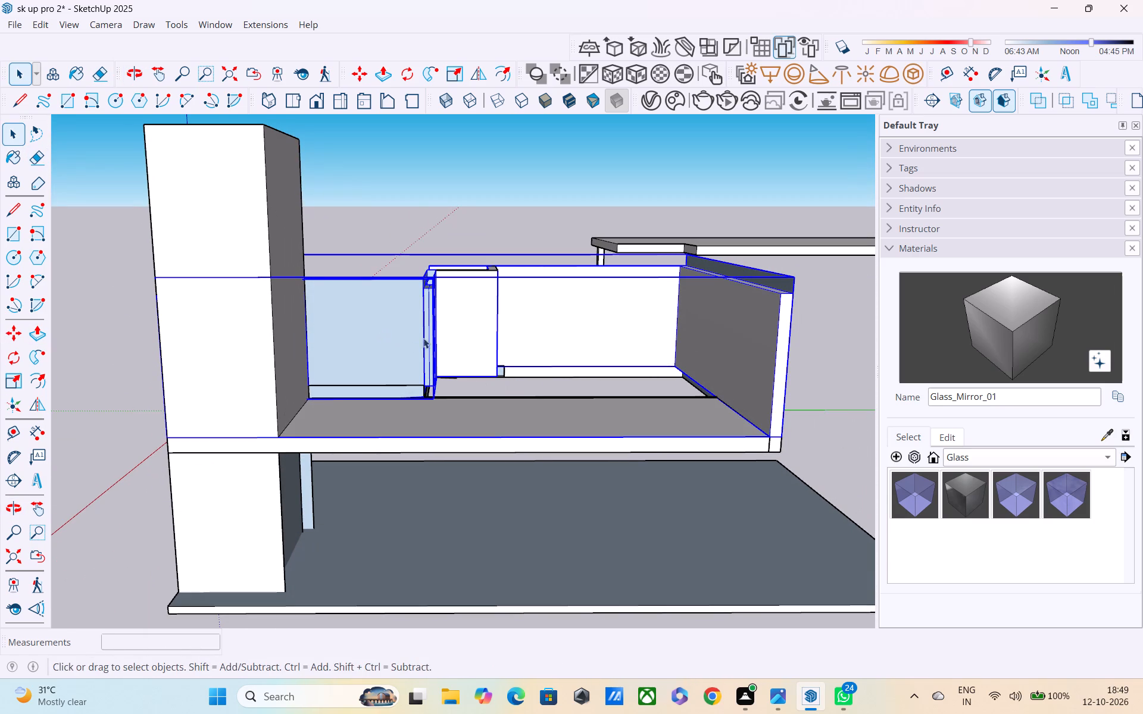
{"action": "left_click", "coordinate": [388, 349]}
{"action": "left_click_drag", "start_coordinate": [384, 349], "coordinate": [379, 349]}
{"action": "left_click", "coordinate": [377, 349]}
{"action": "double_click", "coordinate": [373, 348]}
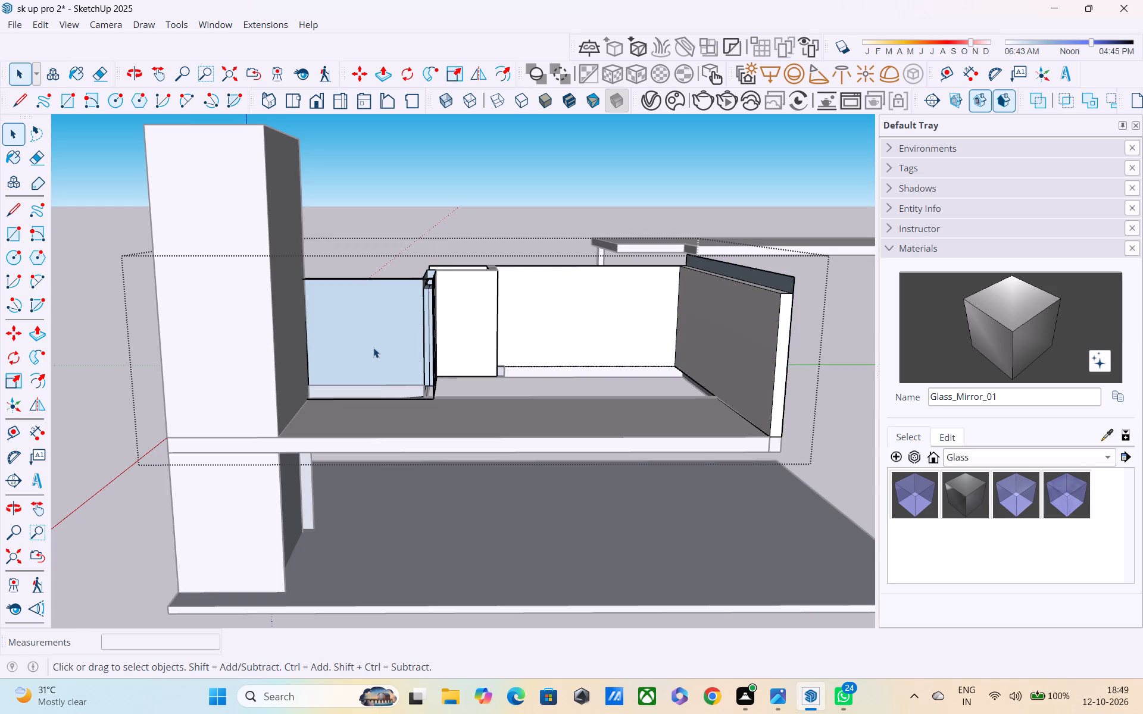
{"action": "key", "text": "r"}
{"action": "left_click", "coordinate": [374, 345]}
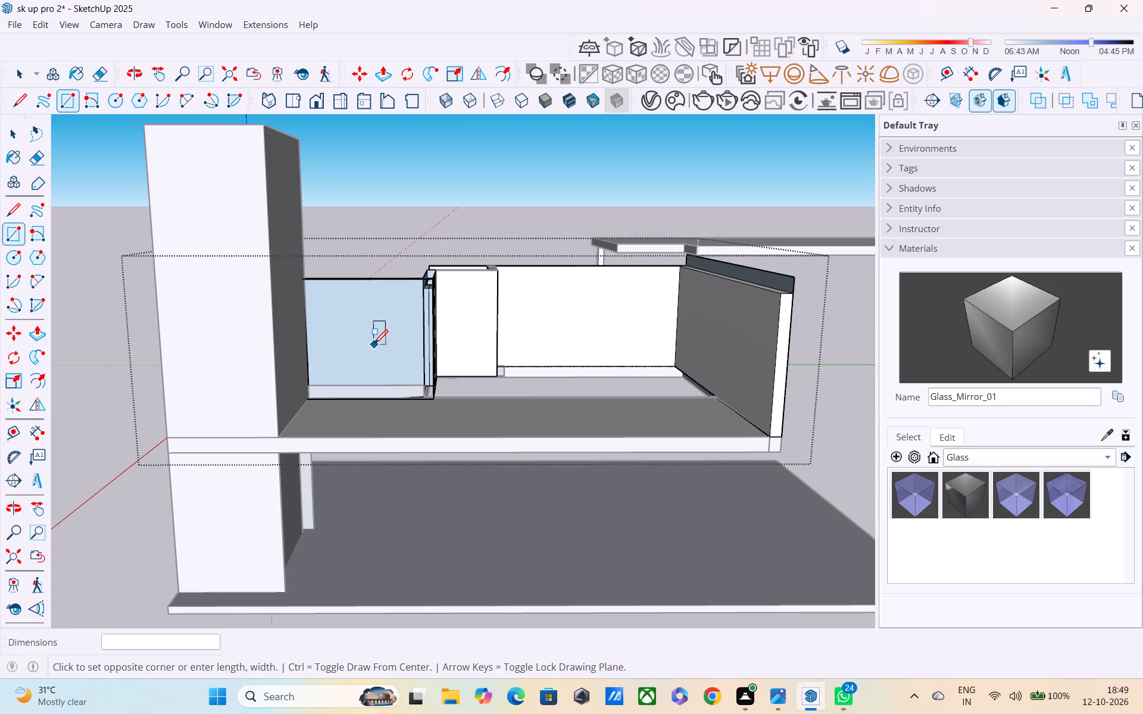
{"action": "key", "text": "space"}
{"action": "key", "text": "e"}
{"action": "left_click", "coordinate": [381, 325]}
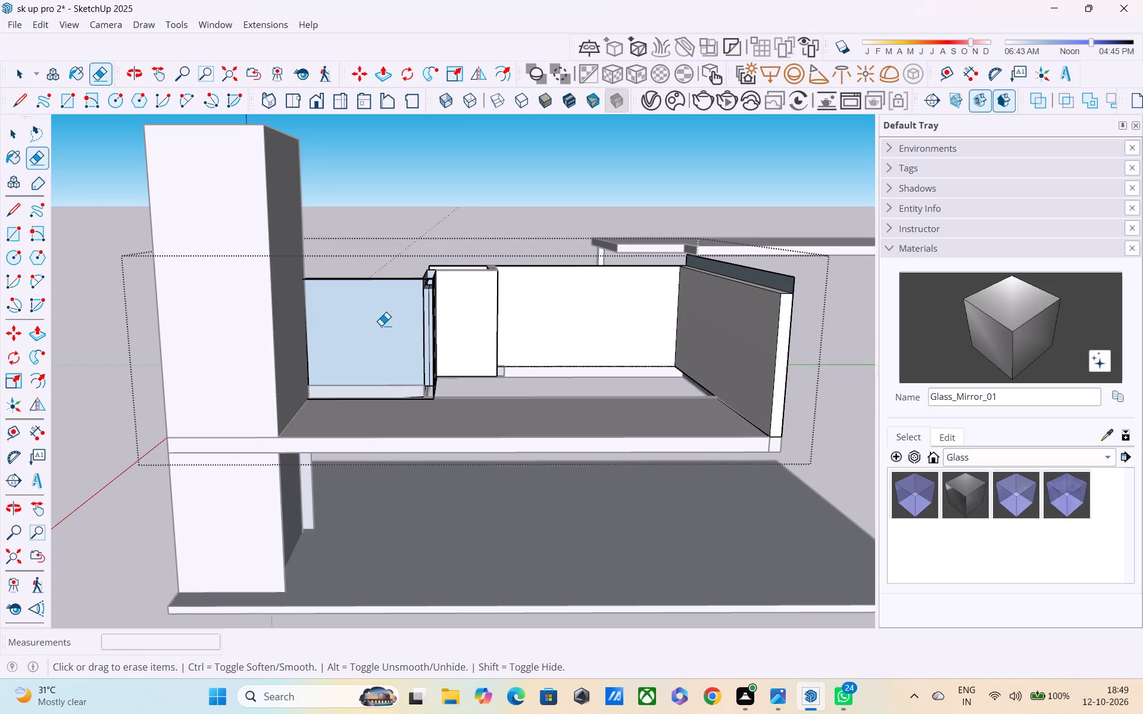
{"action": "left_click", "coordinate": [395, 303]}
Delete the wall face between the doorway wall and the tower.
{"action": "middle_click_drag", "start_coordinate": [422, 321], "coordinate": [542, 434]}
{"action": "middle_click_drag", "start_coordinate": [577, 422], "coordinate": [677, 425]}
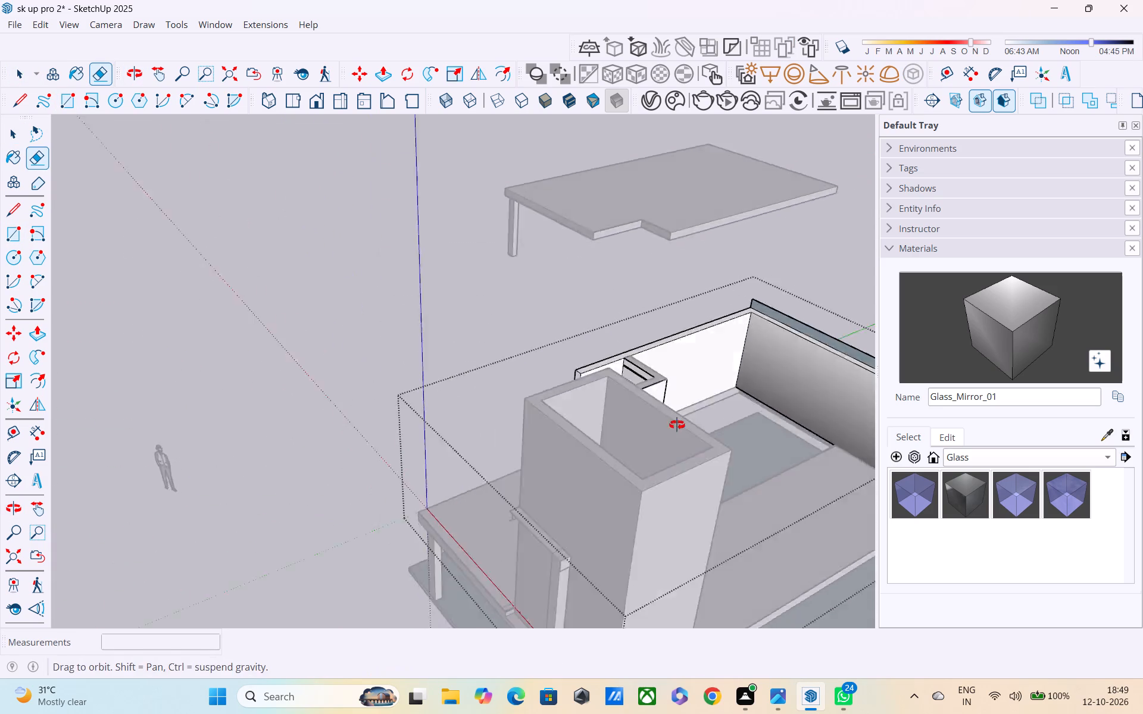
{"action": "middle_click_drag", "start_coordinate": [677, 425], "coordinate": [1142, 289]}
{"action": "middle_click_drag", "start_coordinate": [1010, 336], "coordinate": [844, 421]}
{"action": "key", "text": "space"}
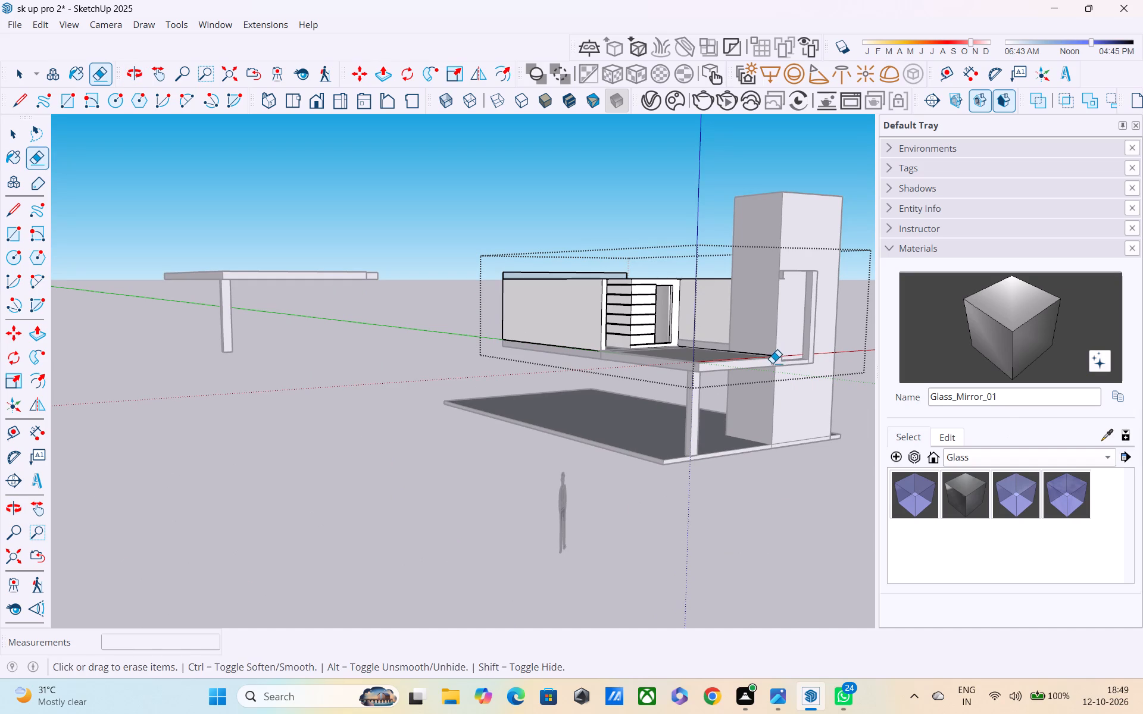
{"action": "key", "text": "space"}
{"action": "left_click", "coordinate": [704, 312]}
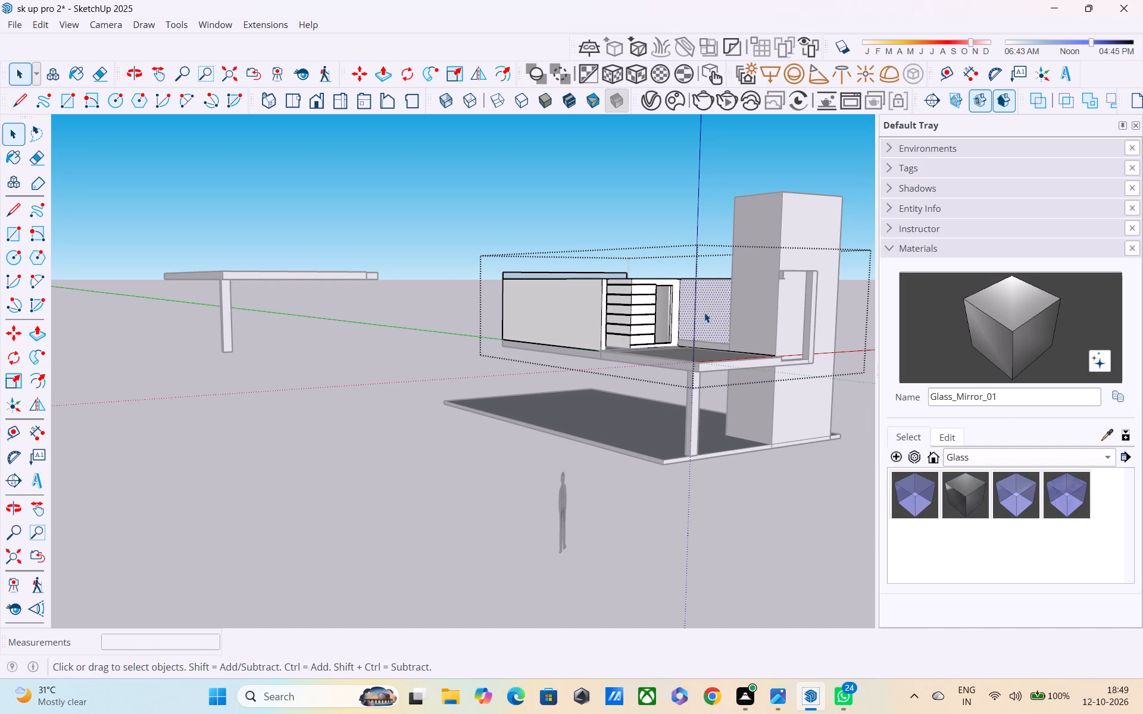
{"action": "key", "text": "Delete"}
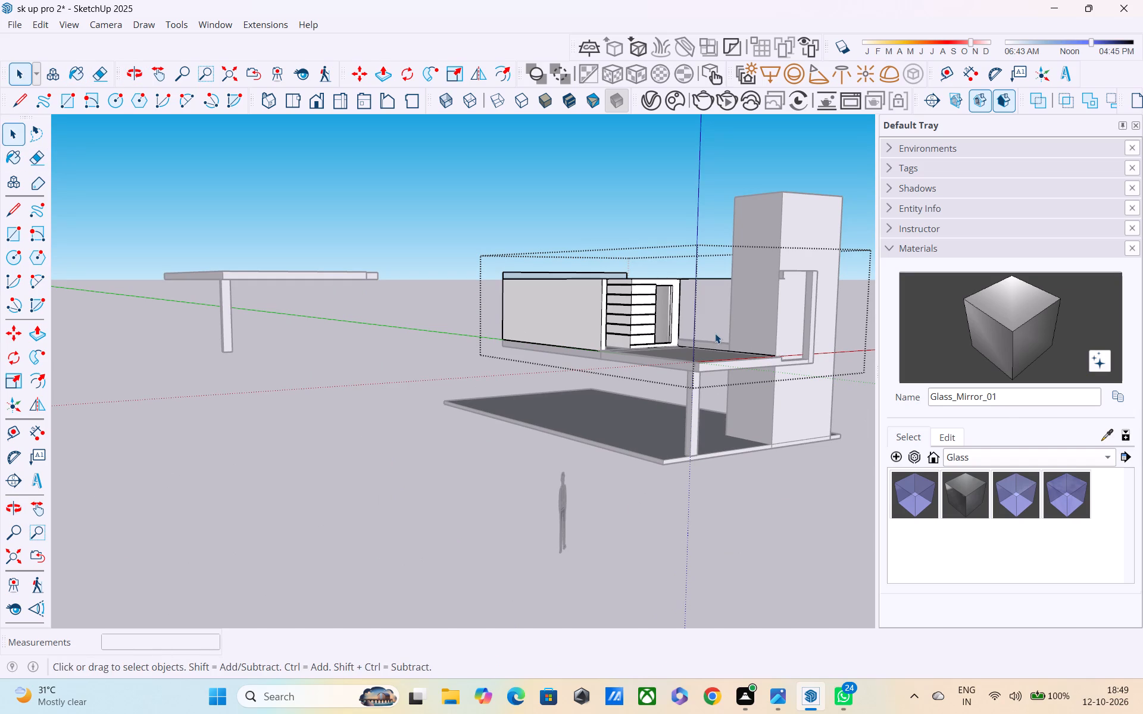
{"action": "key", "text": "Delete"}
Delete the two parallel top edges spanning from the doorway wall to the tower.
{"action": "middle_click_drag", "start_coordinate": [719, 338], "coordinate": [868, 413]}
{"action": "middle_click_drag", "start_coordinate": [581, 232], "coordinate": [622, 198]}
{"action": "scroll", "coordinate": [560, 233], "scroll_direction": "up", "scroll_amount": 3}
{"action": "scroll", "coordinate": [429, 230], "scroll_direction": "up", "scroll_amount": 8}
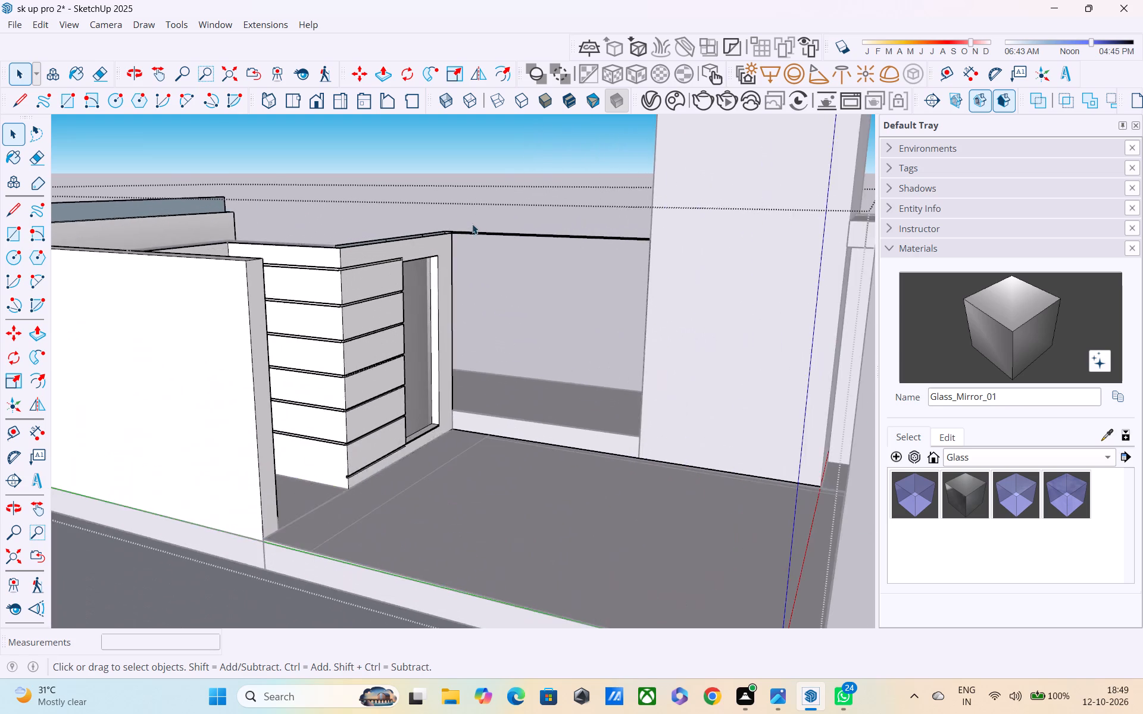
{"action": "scroll", "coordinate": [472, 224], "scroll_direction": "up", "scroll_amount": 4}
{"action": "left_click", "coordinate": [476, 236]}
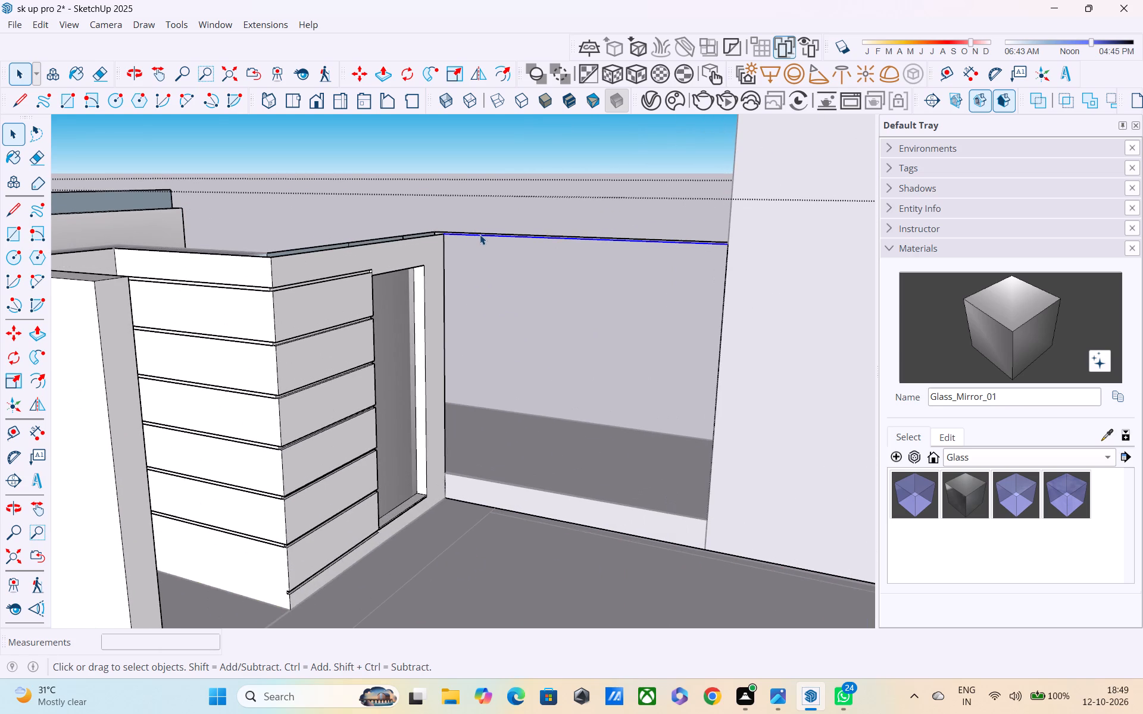
{"action": "key", "text": "Pause"}
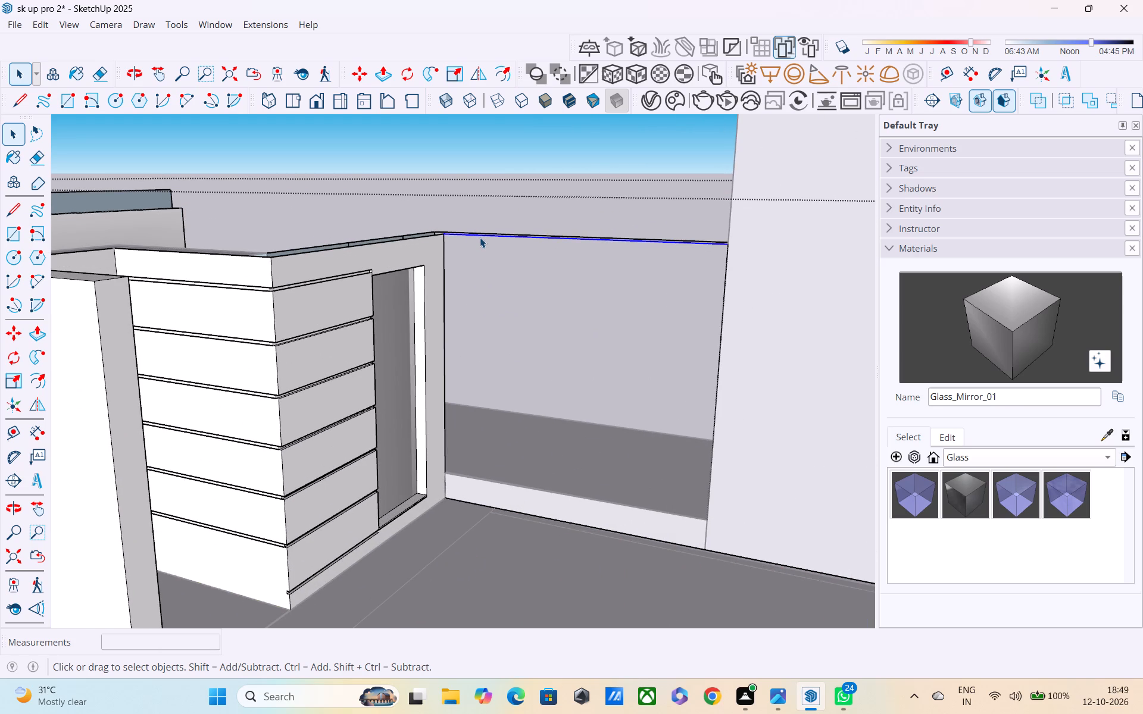
{"action": "key", "text": "Delete"}
{"action": "left_click", "coordinate": [480, 231]}
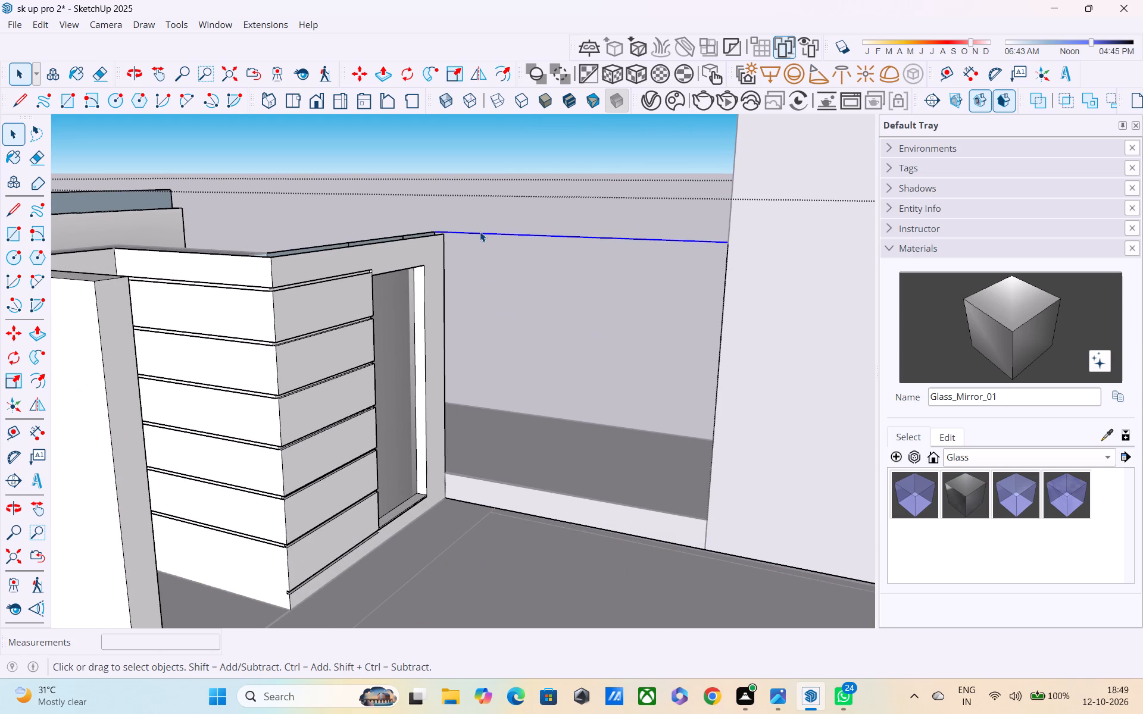
{"action": "key", "text": "Delete"}
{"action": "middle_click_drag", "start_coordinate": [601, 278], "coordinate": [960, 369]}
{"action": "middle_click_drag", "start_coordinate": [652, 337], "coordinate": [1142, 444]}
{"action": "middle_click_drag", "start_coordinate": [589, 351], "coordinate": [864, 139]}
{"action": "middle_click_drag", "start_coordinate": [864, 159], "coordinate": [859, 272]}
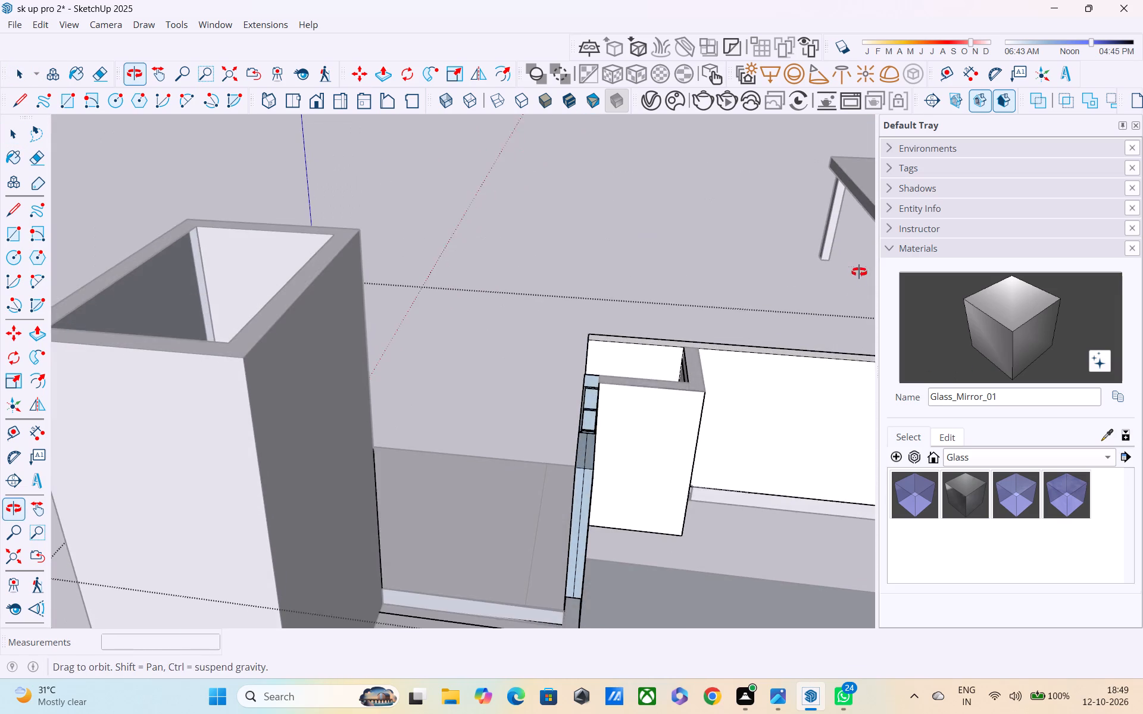
Draw a vertical rectangle, about 9' by 9' 6", from the doorway wall's bottom corner to the tower's edge.
{"action": "middle_click_drag", "start_coordinate": [859, 272], "coordinate": [859, 273]}
{"action": "middle_click_drag", "start_coordinate": [665, 399], "coordinate": [656, 254]}
{"action": "scroll", "coordinate": [639, 502], "scroll_direction": "up", "scroll_amount": 3}
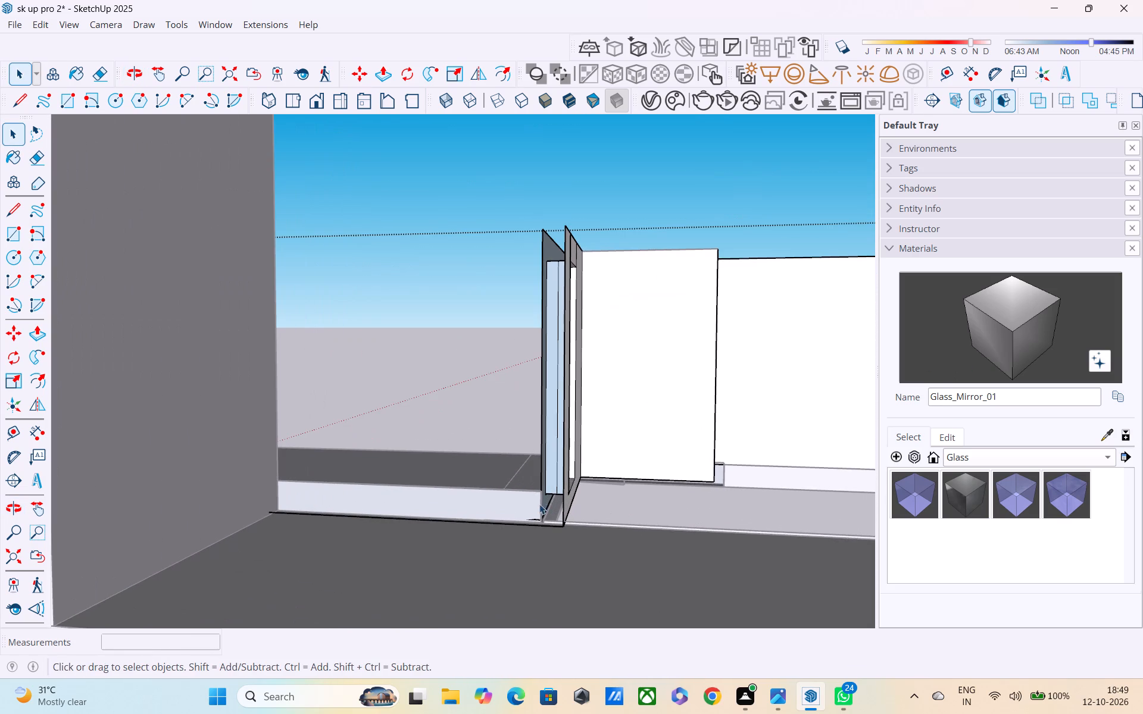
{"action": "double_click", "coordinate": [529, 505]}
{"action": "middle_click_drag", "start_coordinate": [526, 507], "coordinate": [441, 549]}
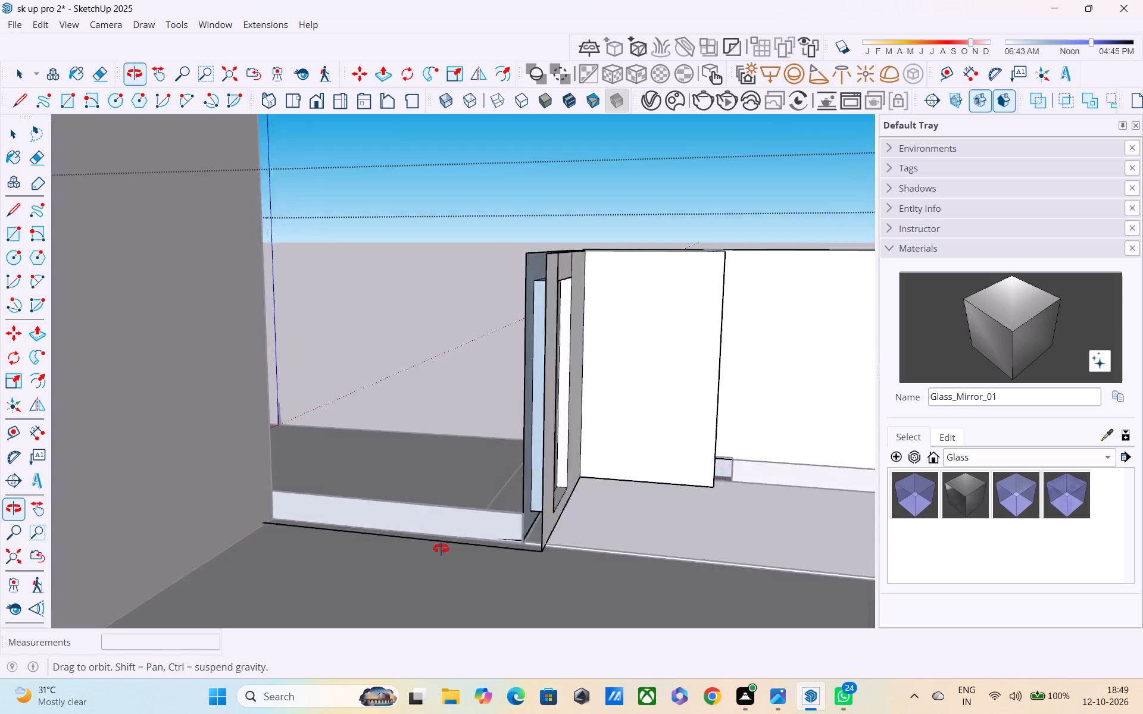
{"action": "middle_click_drag", "start_coordinate": [441, 549], "coordinate": [521, 548]}
{"action": "scroll", "coordinate": [527, 544], "scroll_direction": "up", "scroll_amount": 1}
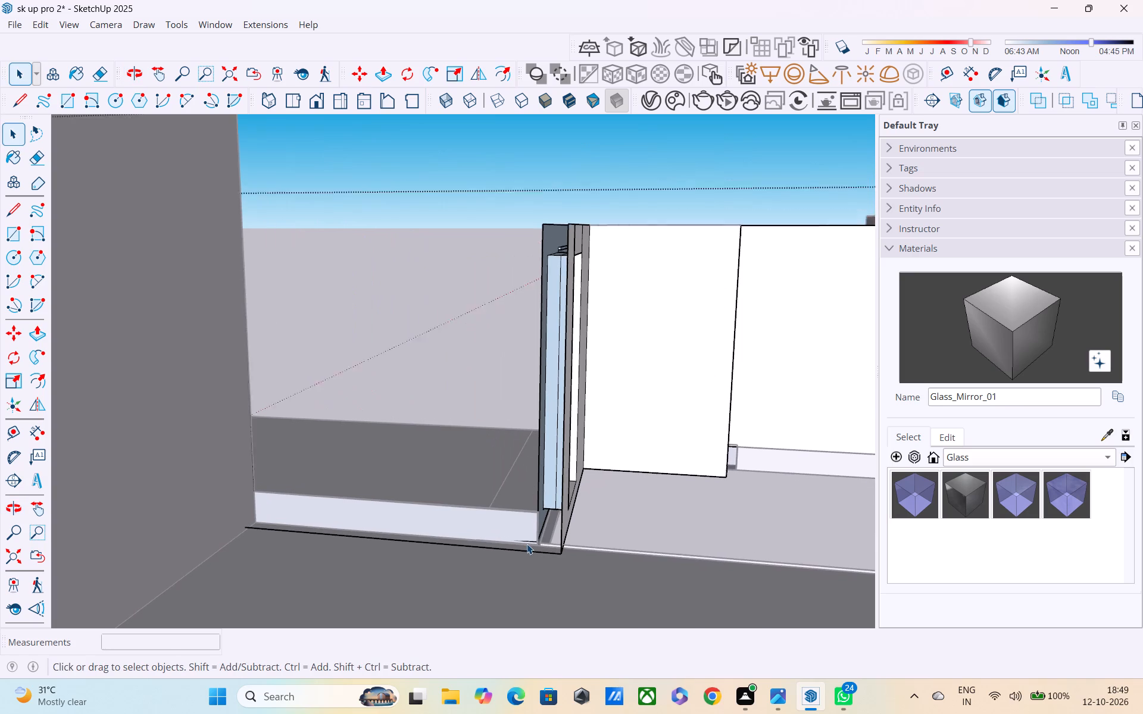
{"action": "scroll", "coordinate": [527, 544], "scroll_direction": "up", "scroll_amount": 1}
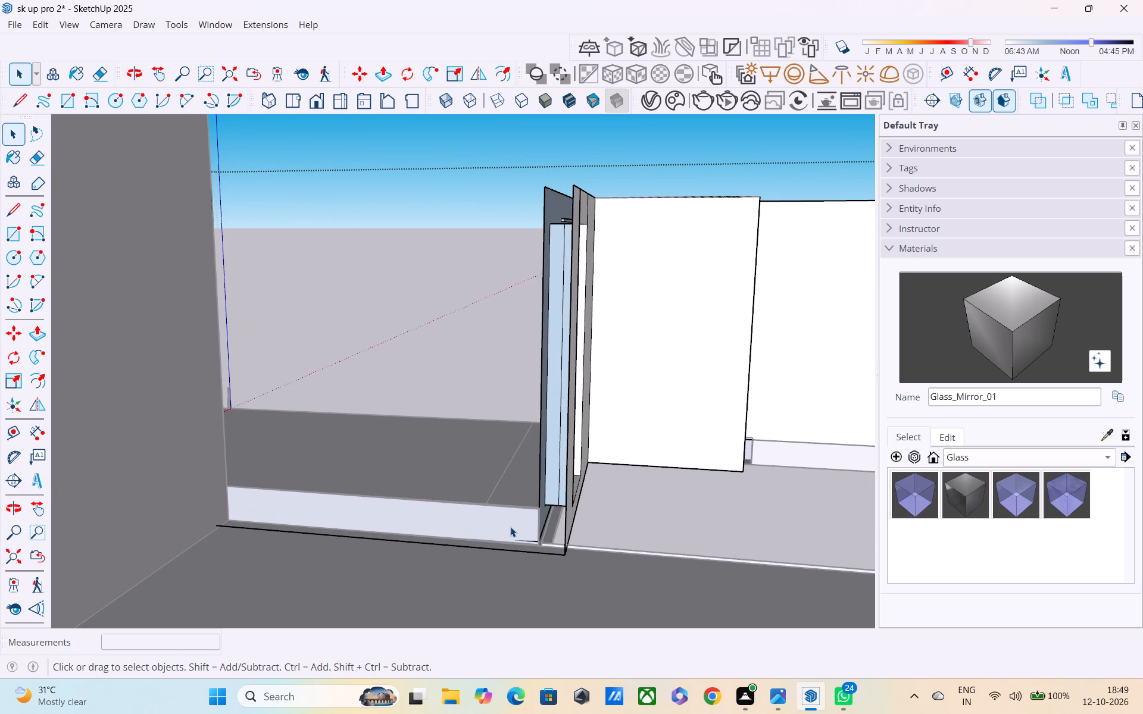
{"action": "key", "text": "r"}
{"action": "left_click", "coordinate": [558, 554]}
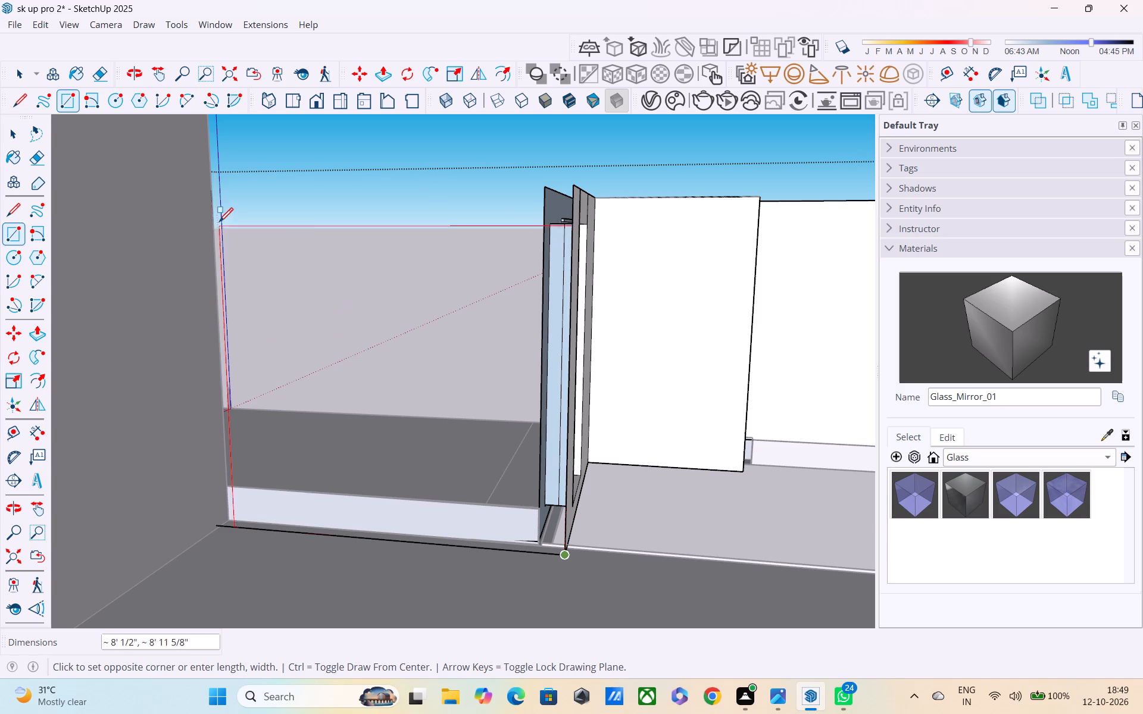
{"action": "left_click", "coordinate": [213, 191]}
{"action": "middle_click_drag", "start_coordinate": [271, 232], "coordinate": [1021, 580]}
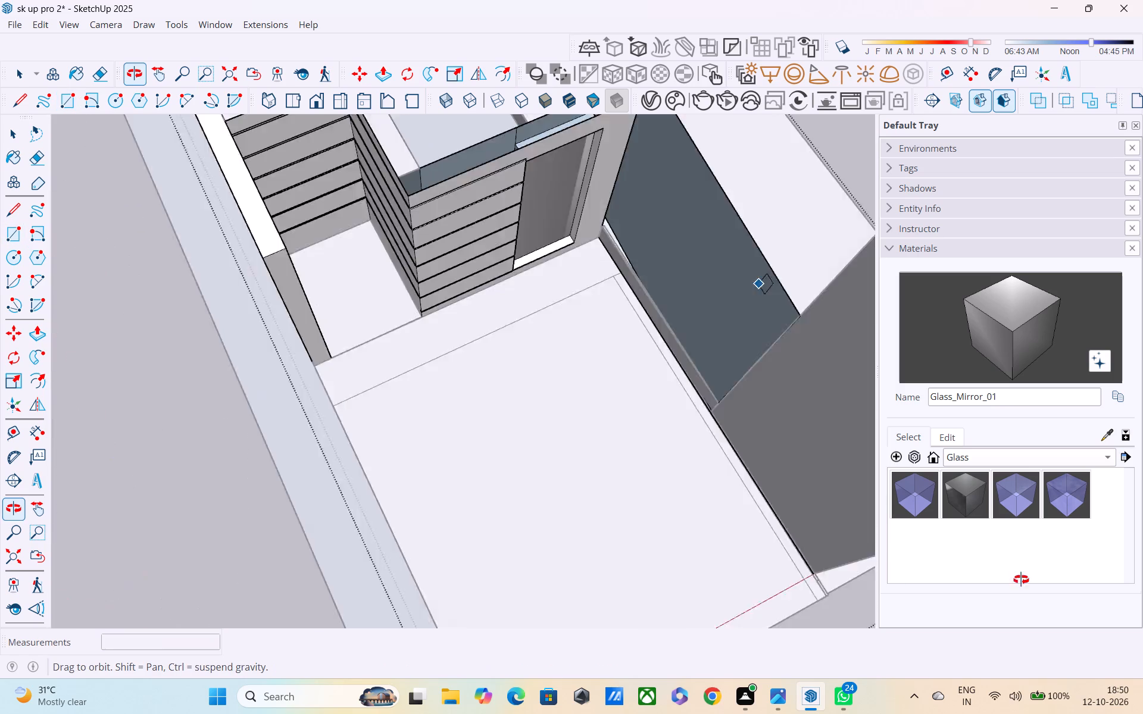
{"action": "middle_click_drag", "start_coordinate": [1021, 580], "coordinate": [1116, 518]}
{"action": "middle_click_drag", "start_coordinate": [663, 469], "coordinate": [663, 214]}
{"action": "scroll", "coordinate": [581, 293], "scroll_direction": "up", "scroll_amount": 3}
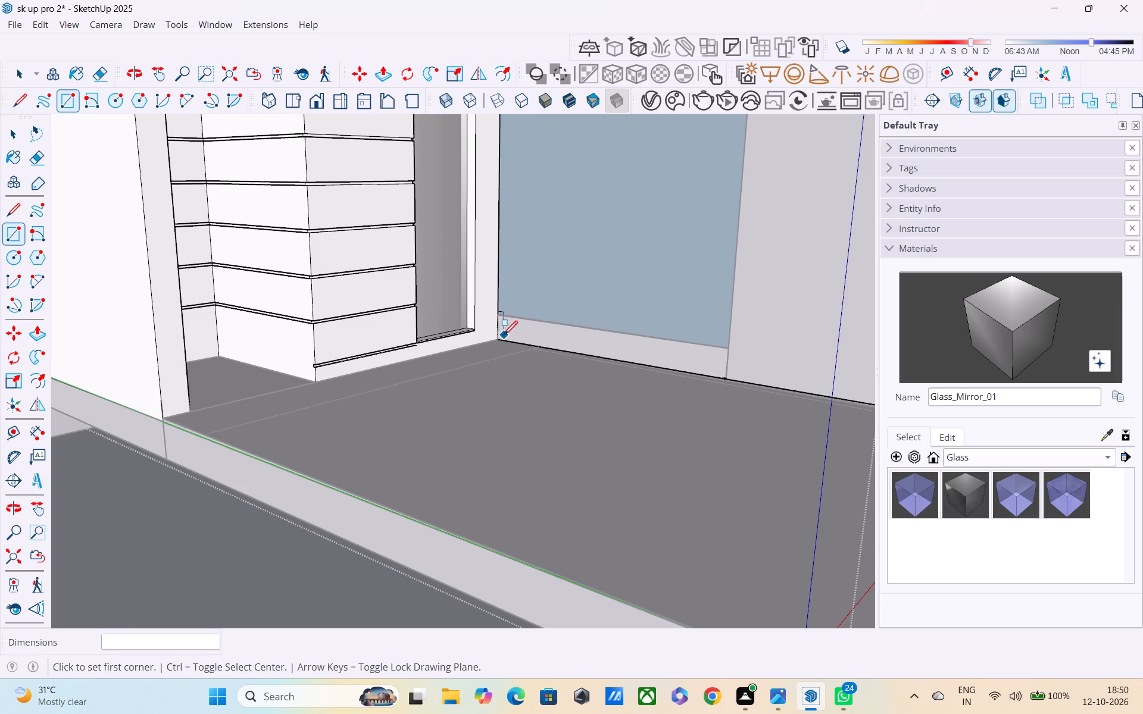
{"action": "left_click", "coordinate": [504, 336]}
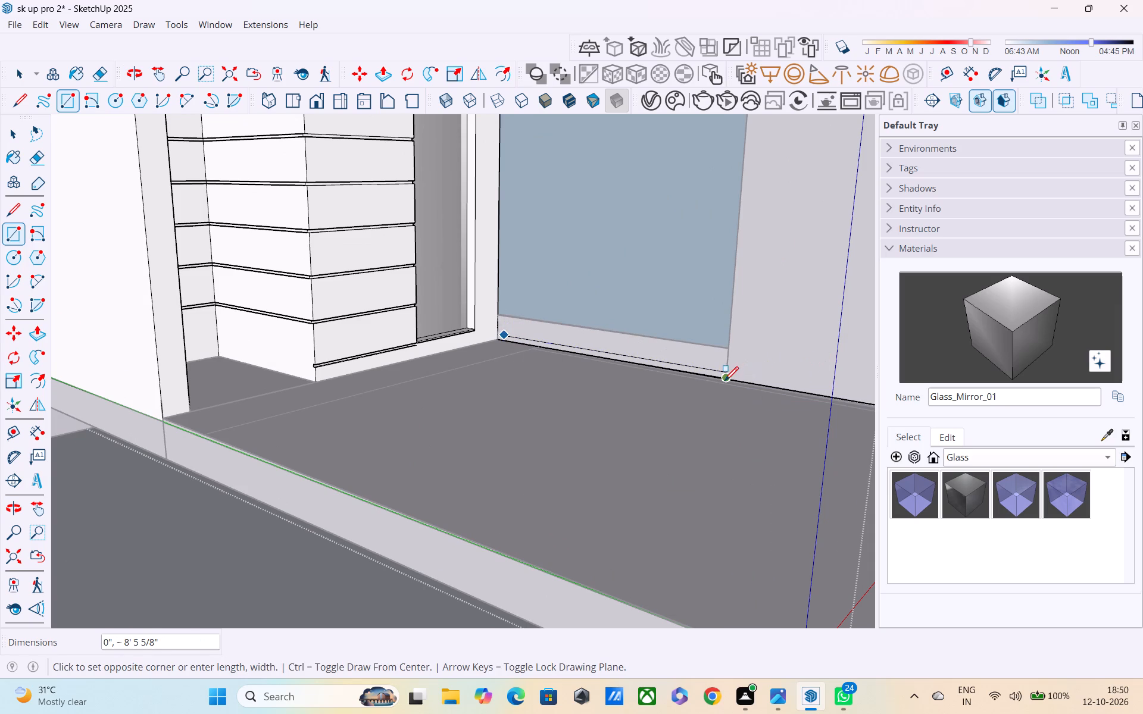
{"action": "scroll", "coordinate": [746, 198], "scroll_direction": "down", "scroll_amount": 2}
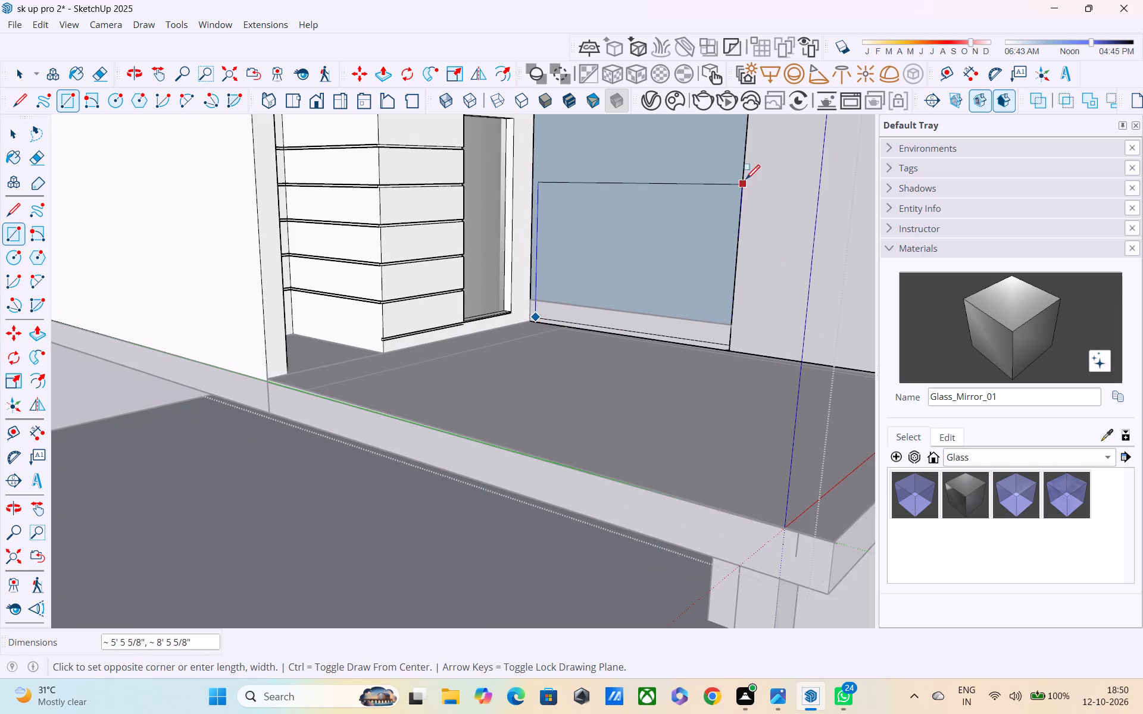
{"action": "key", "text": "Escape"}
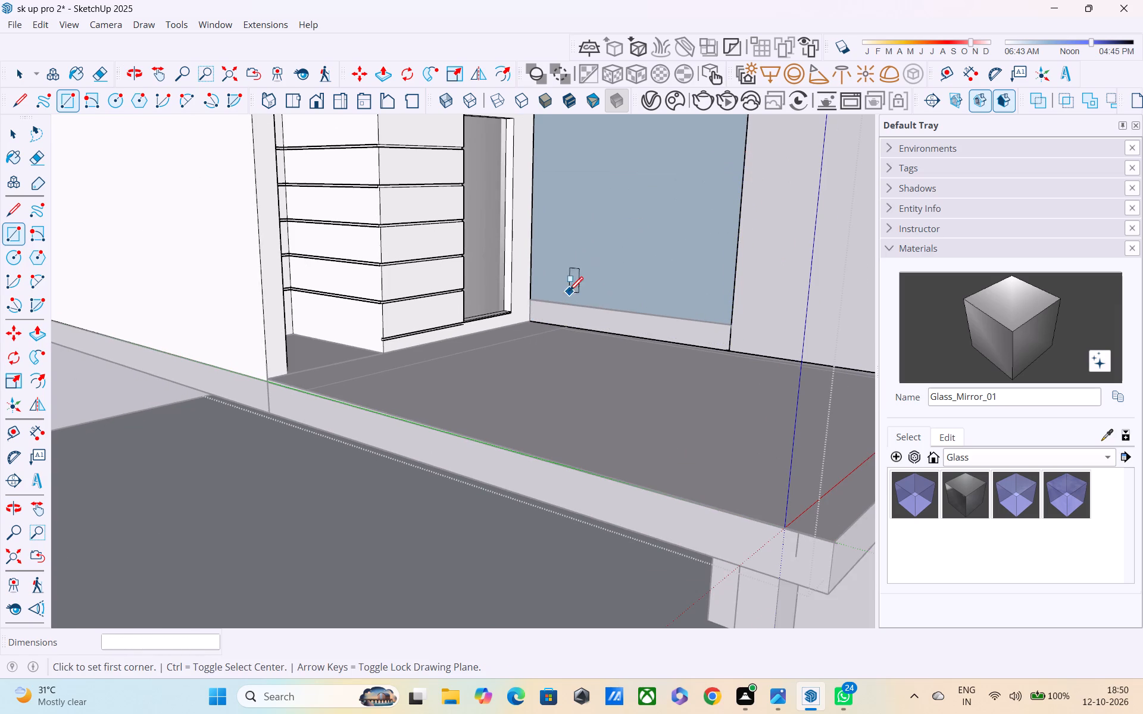
Draw the terrace-side wall face as an 8' 9" by 9' rectangle from the doorway wall's base corner to the tower edge.
{"action": "scroll", "coordinate": [549, 302], "scroll_direction": "up", "scroll_amount": 8}
{"action": "scroll", "coordinate": [536, 360], "scroll_direction": "up", "scroll_amount": 3}
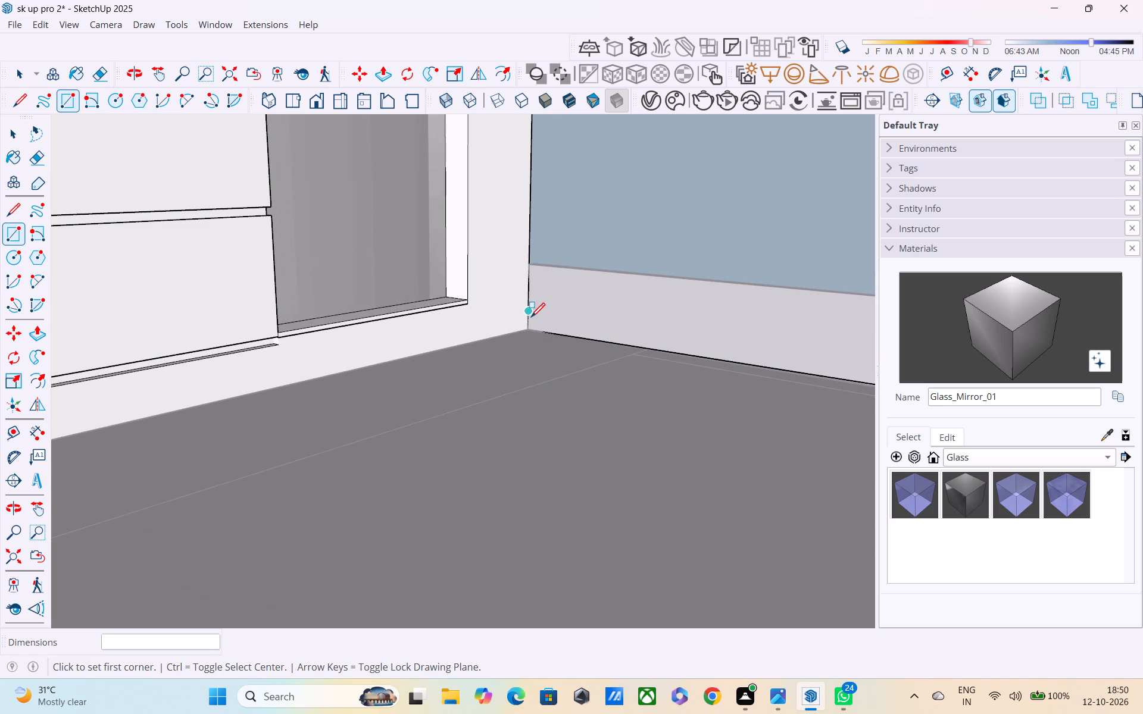
{"action": "left_click", "coordinate": [529, 328]}
{"action": "scroll", "coordinate": [792, 365], "scroll_direction": "down", "scroll_amount": 7}
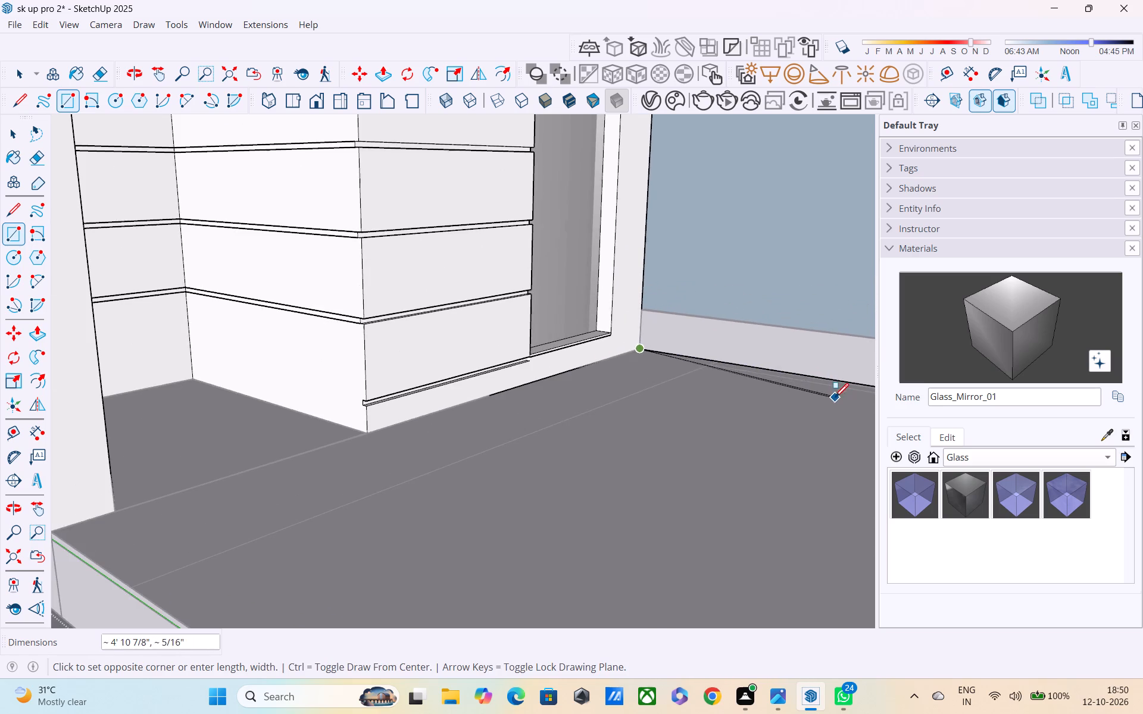
{"action": "middle_click_drag", "start_coordinate": [835, 399], "coordinate": [467, 358], "text": "shift"}
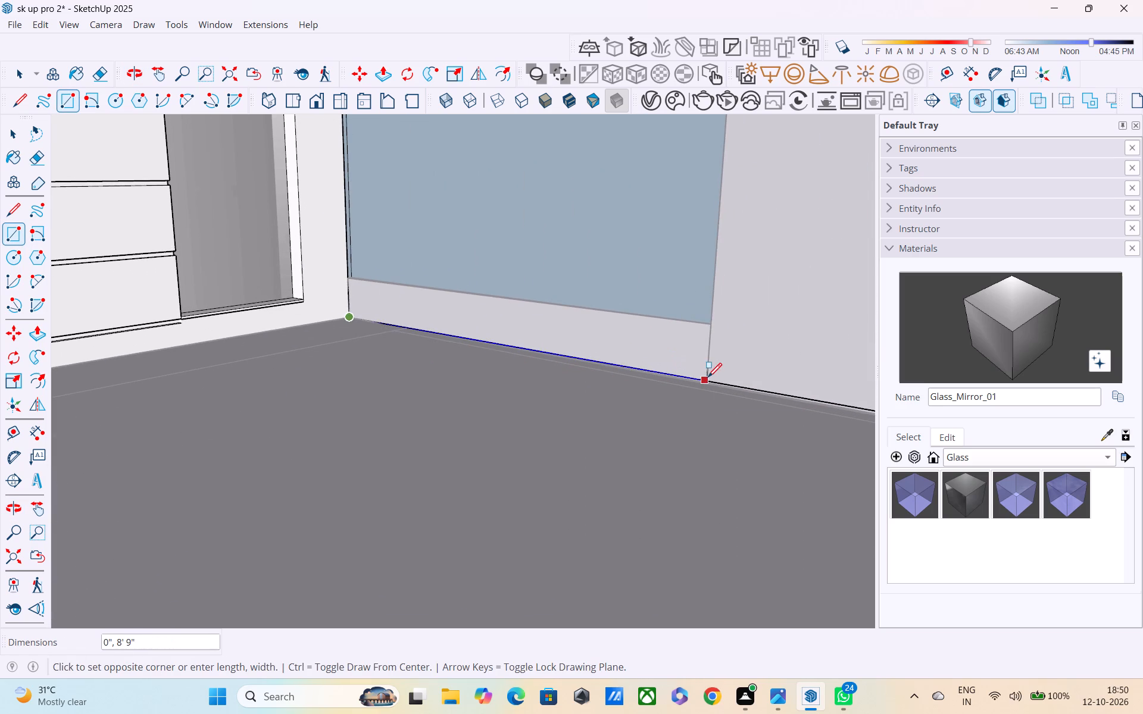
{"action": "scroll", "coordinate": [723, 248], "scroll_direction": "down", "scroll_amount": 10}
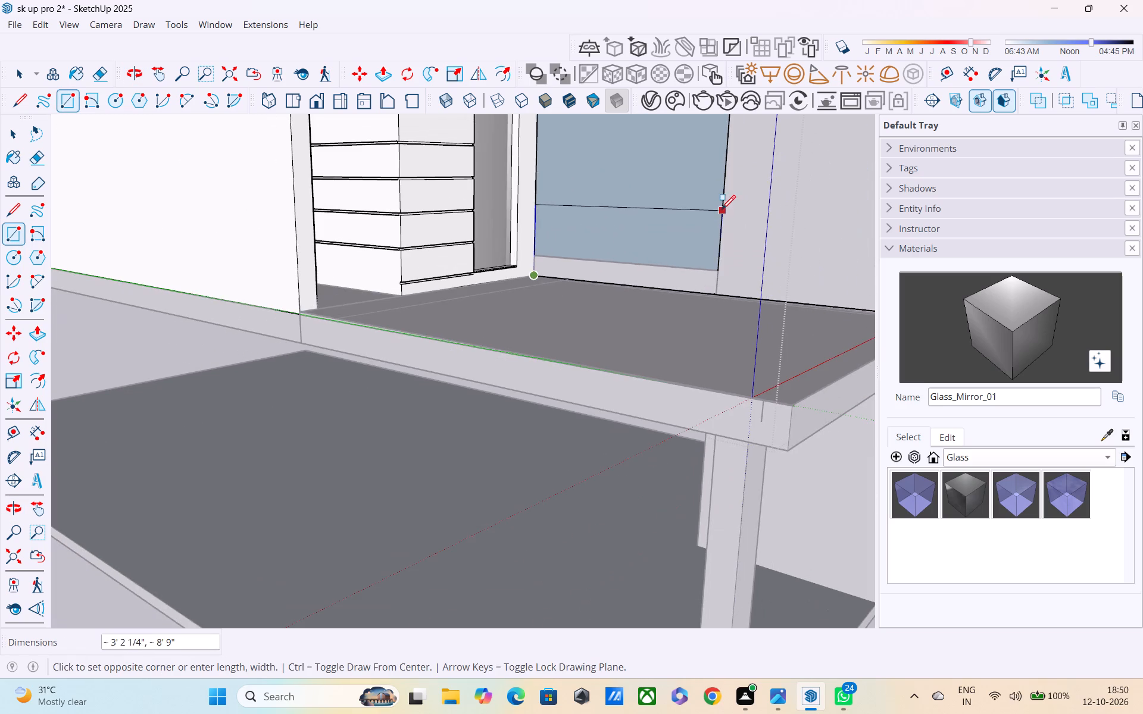
{"action": "scroll", "coordinate": [722, 199], "scroll_direction": "down", "scroll_amount": 5}
{"action": "middle_click_drag", "start_coordinate": [721, 190], "coordinate": [617, 458], "text": "shift"}
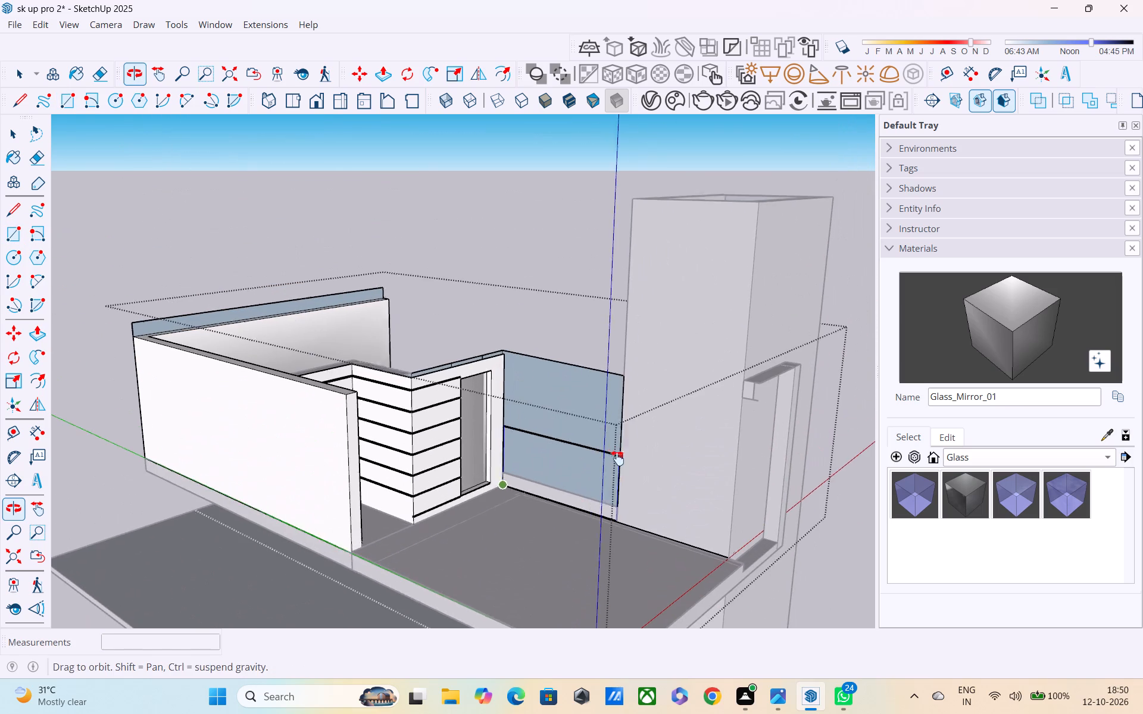
{"action": "middle_click_drag", "start_coordinate": [617, 458], "coordinate": [617, 459], "text": "shift"}
{"action": "left_click", "coordinate": [623, 385]}
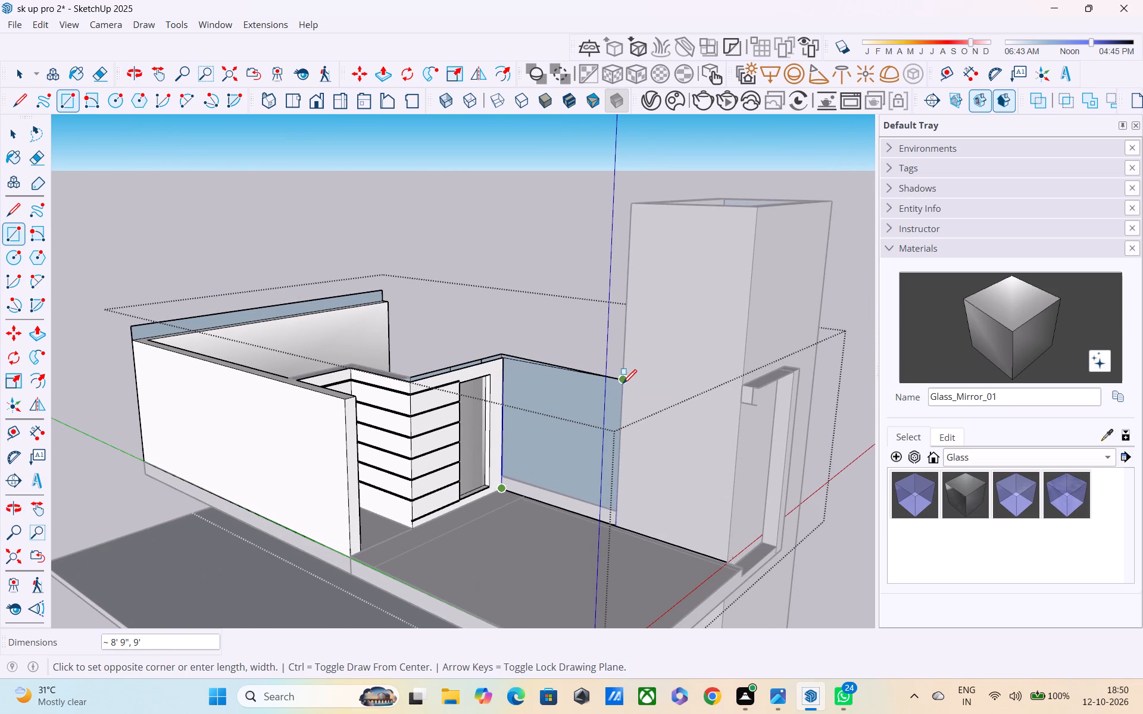
Examine the redrawn wall between the doorway wall and the tower from above and from both sides.
{"action": "middle_click_drag", "start_coordinate": [623, 400], "coordinate": [851, 349]}
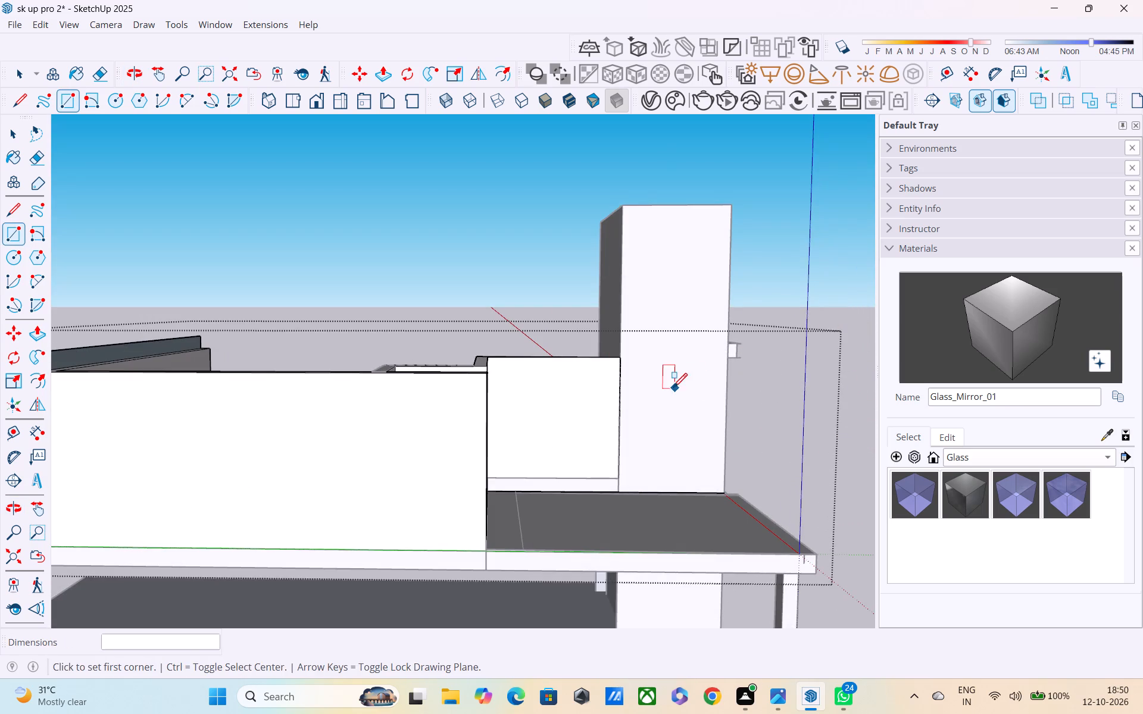
{"action": "middle_click_drag", "start_coordinate": [673, 389], "coordinate": [1022, 478]}
{"action": "middle_click_drag", "start_coordinate": [469, 424], "coordinate": [748, 553]}
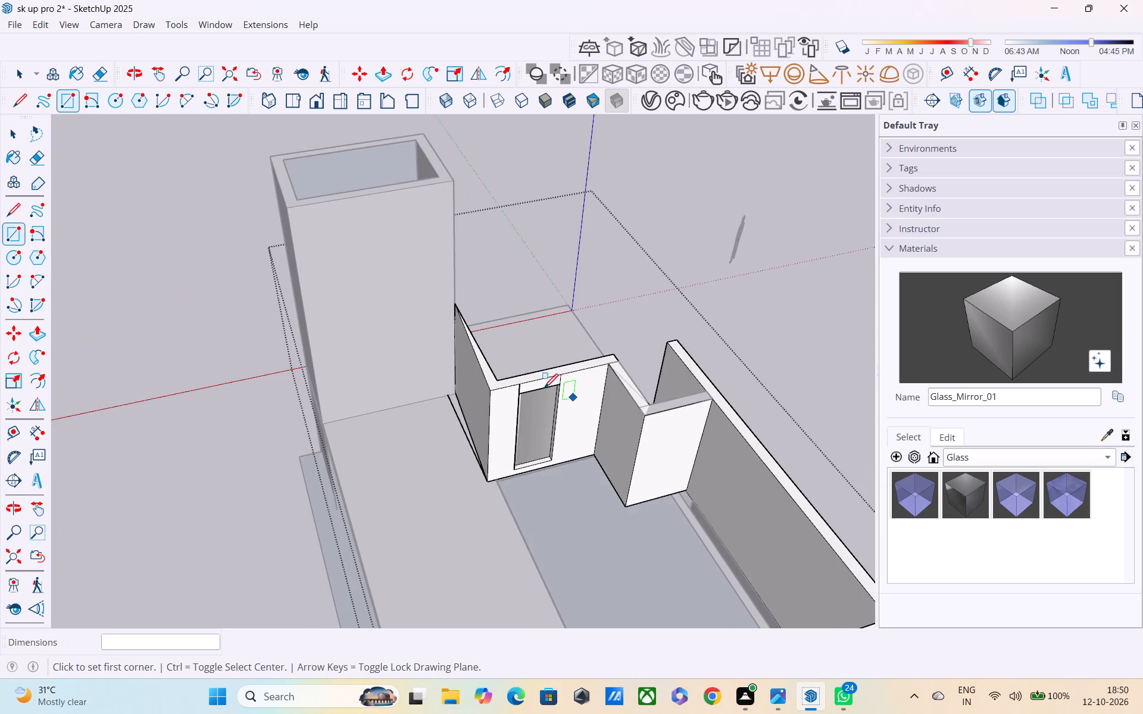
{"action": "scroll", "coordinate": [523, 380], "scroll_direction": "up", "scroll_amount": 3}
{"action": "scroll", "coordinate": [480, 355], "scroll_direction": "up", "scroll_amount": 7}
{"action": "scroll", "coordinate": [426, 279], "scroll_direction": "down", "scroll_amount": 3}
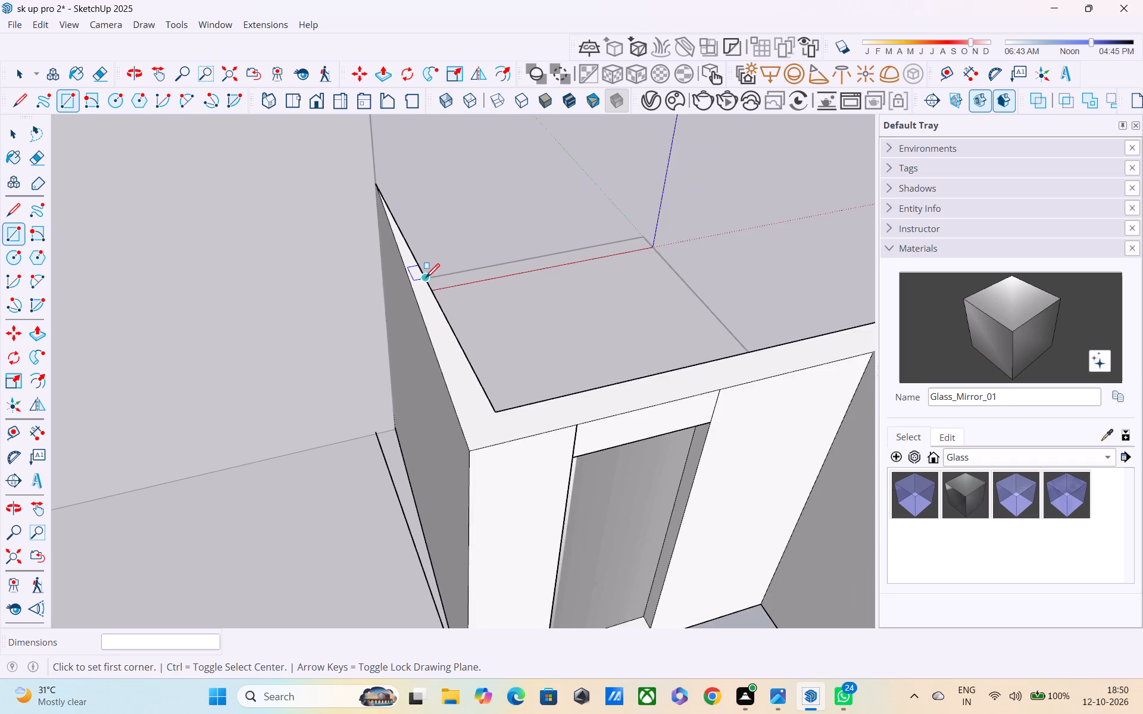
{"action": "scroll", "coordinate": [426, 279], "scroll_direction": "down", "scroll_amount": 5}
{"action": "scroll", "coordinate": [474, 360], "scroll_direction": "down", "scroll_amount": 7}
{"action": "middle_click_drag", "start_coordinate": [507, 339], "coordinate": [483, 341]}
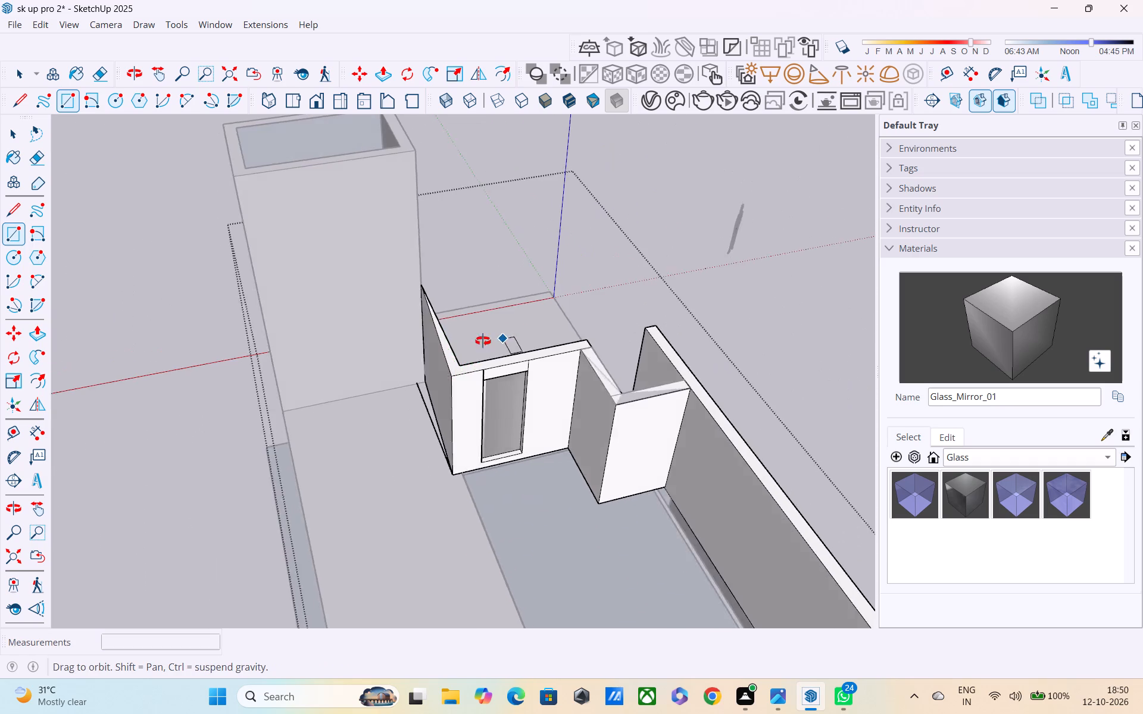
{"action": "middle_click_drag", "start_coordinate": [483, 341], "coordinate": [106, 350]}
{"action": "middle_click_drag", "start_coordinate": [362, 199], "coordinate": [0, 350]}
{"action": "scroll", "coordinate": [345, 311], "scroll_direction": "down", "scroll_amount": 3}
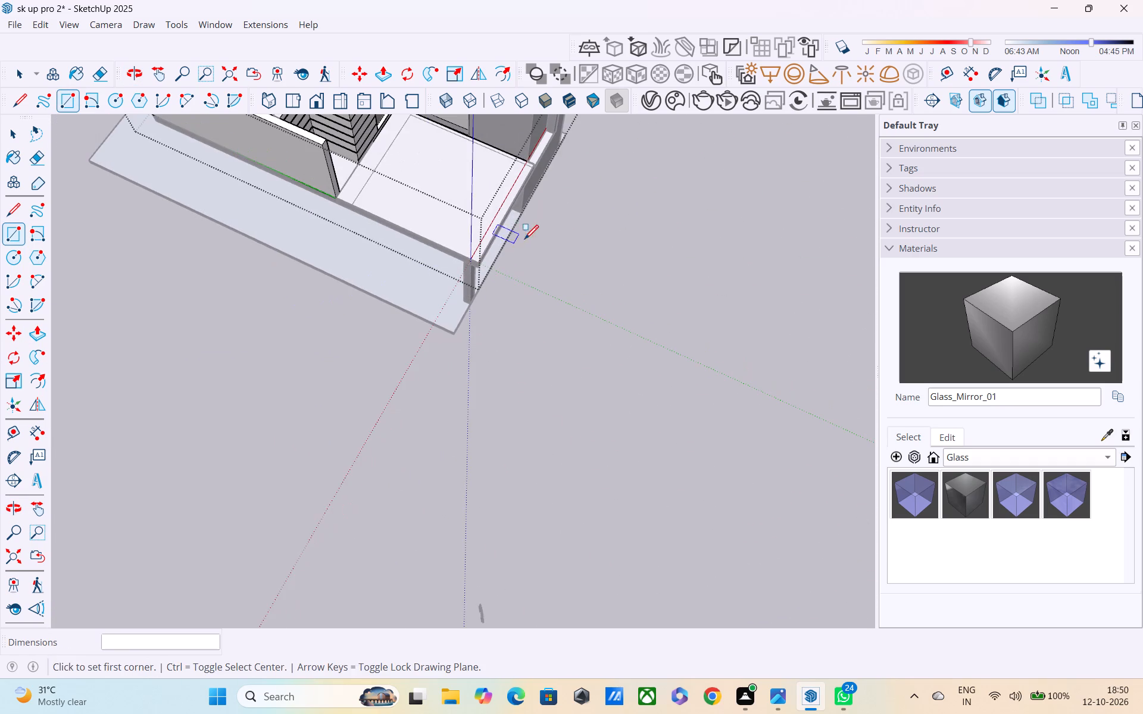
{"action": "middle_click_drag", "start_coordinate": [535, 249], "coordinate": [421, 133]}
{"action": "middle_click_drag", "start_coordinate": [591, 314], "coordinate": [388, 189]}
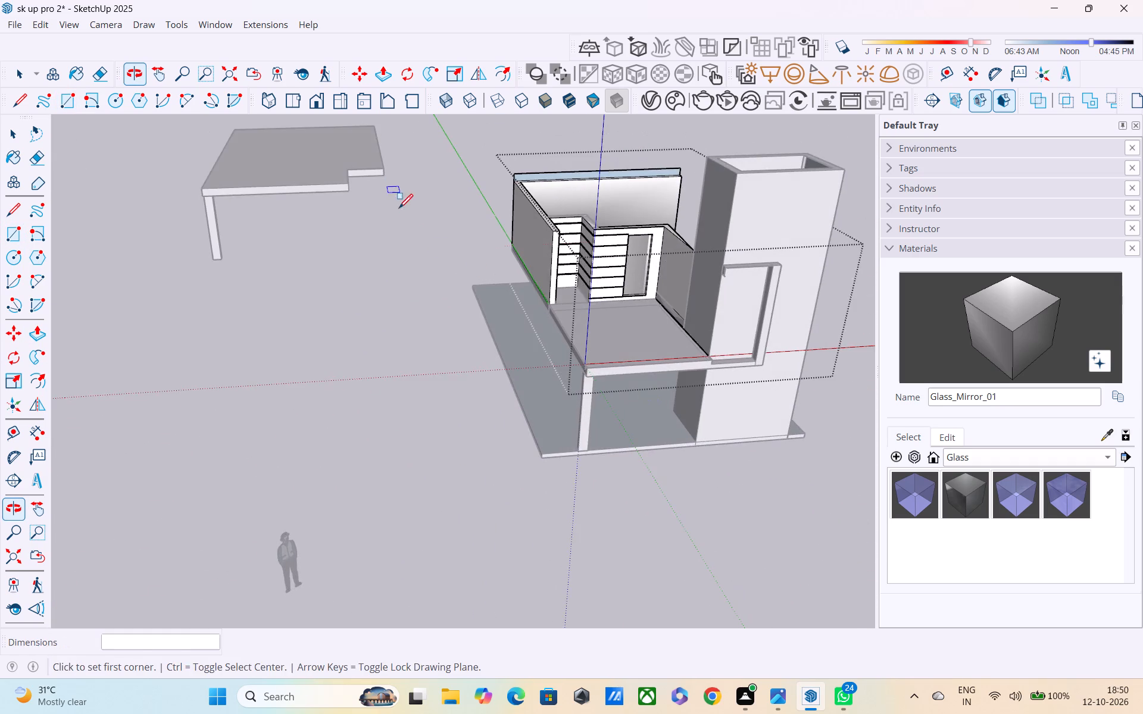
{"action": "middle_click_drag", "start_coordinate": [715, 465], "coordinate": [550, 300]}
Leave the Rectangle tool and close the upper-floor wall group.
{"action": "key", "text": "Escape"}
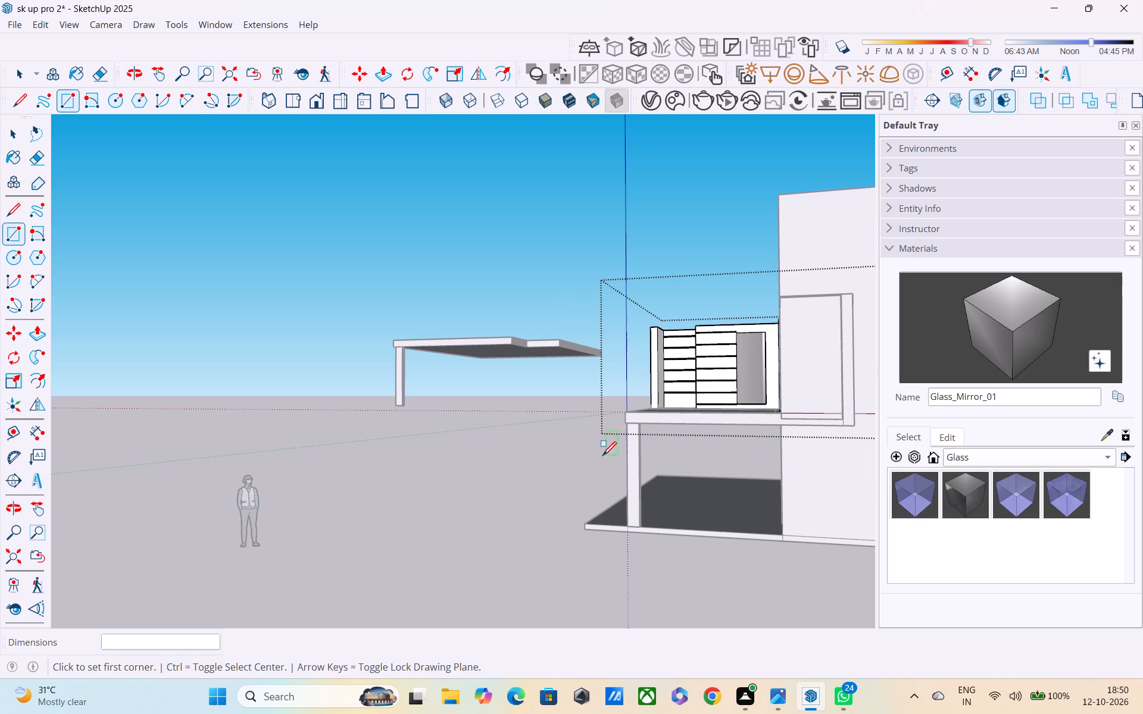
{"action": "key", "text": "space"}
{"action": "left_click", "coordinate": [567, 436]}
{"action": "left_click", "coordinate": [563, 437]}
Delete the stray terrace floor edge running parallel to the redrawn wall and the tower.
{"action": "middle_click_drag", "start_coordinate": [806, 439], "coordinate": [867, 495]}
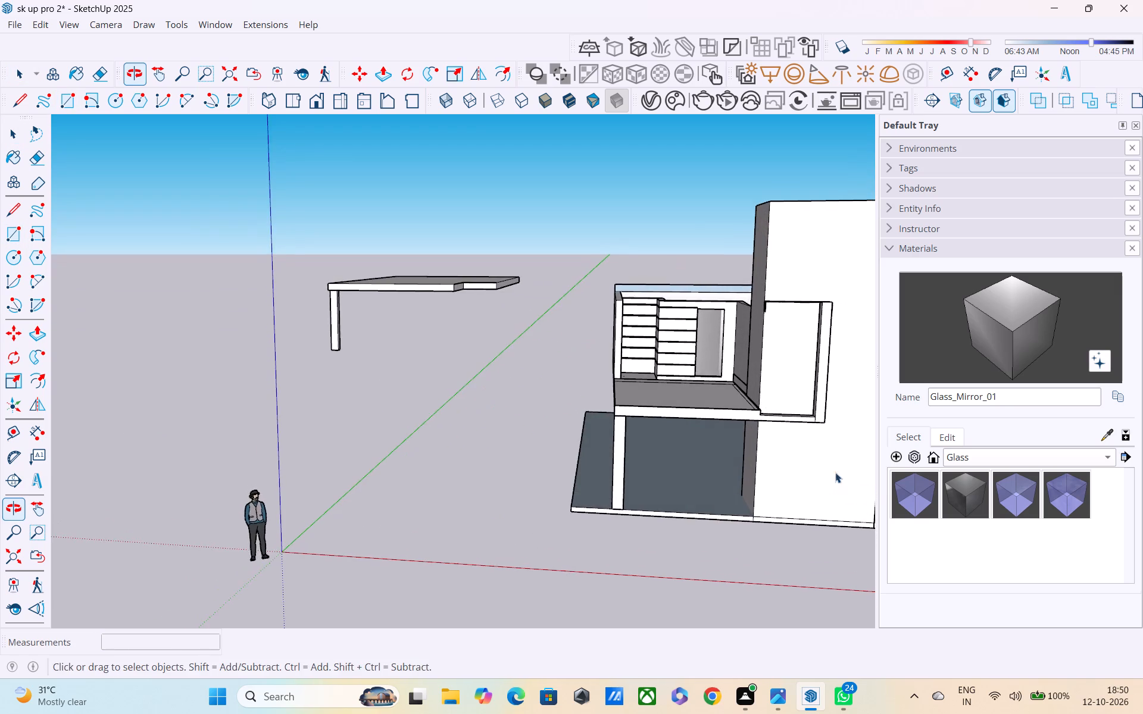
{"action": "scroll", "coordinate": [752, 369], "scroll_direction": "up", "scroll_amount": 5}
{"action": "middle_click_drag", "start_coordinate": [749, 388], "coordinate": [887, 502]}
{"action": "scroll", "coordinate": [805, 461], "scroll_direction": "up", "scroll_amount": 4}
{"action": "scroll", "coordinate": [767, 423], "scroll_direction": "up", "scroll_amount": 5}
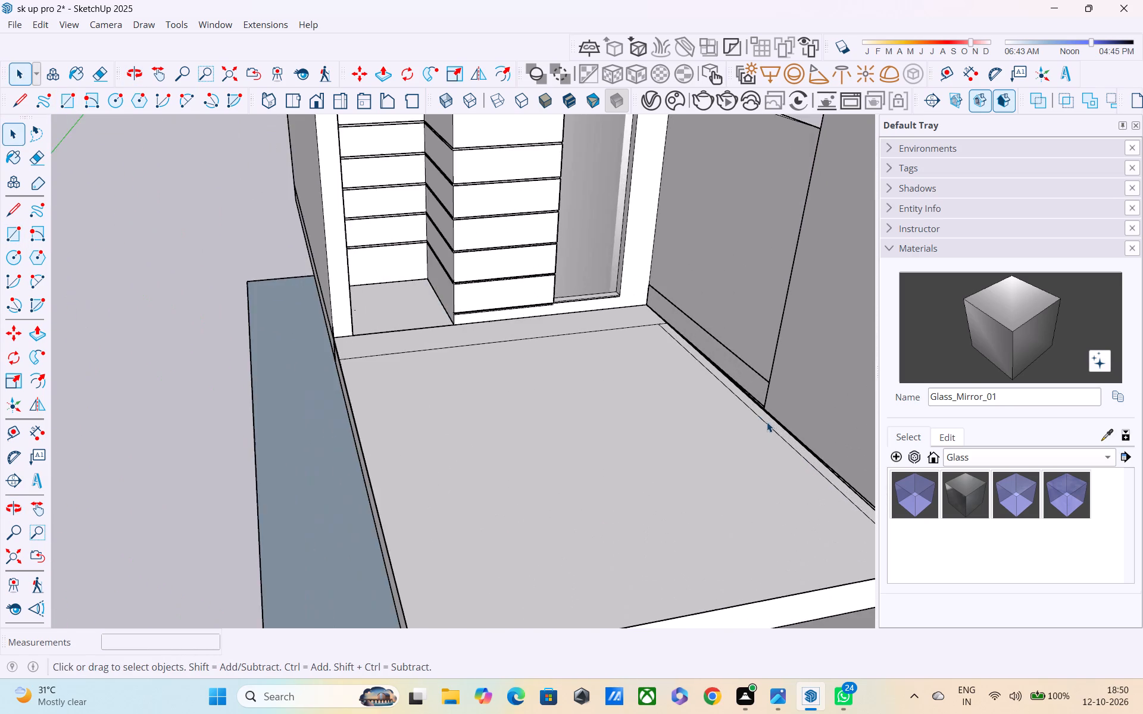
{"action": "scroll", "coordinate": [767, 422], "scroll_direction": "up", "scroll_amount": 8}
{"action": "left_click", "coordinate": [765, 429]}
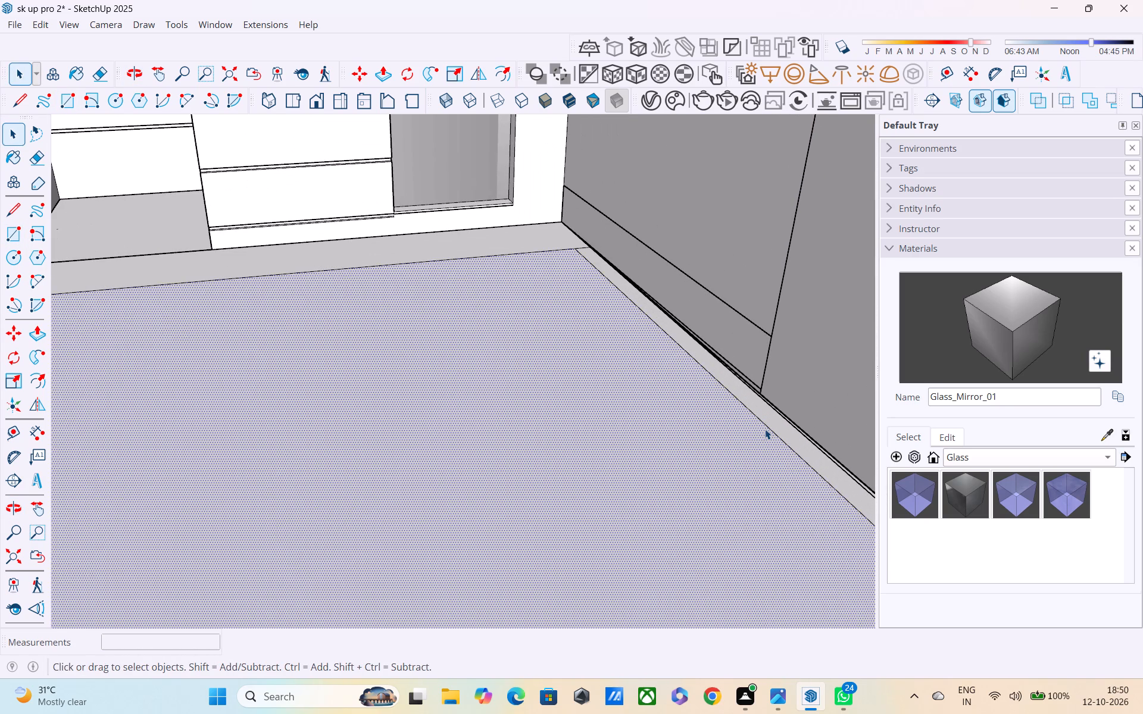
{"action": "left_click", "coordinate": [764, 428]}
{"action": "left_click", "coordinate": [764, 424]}
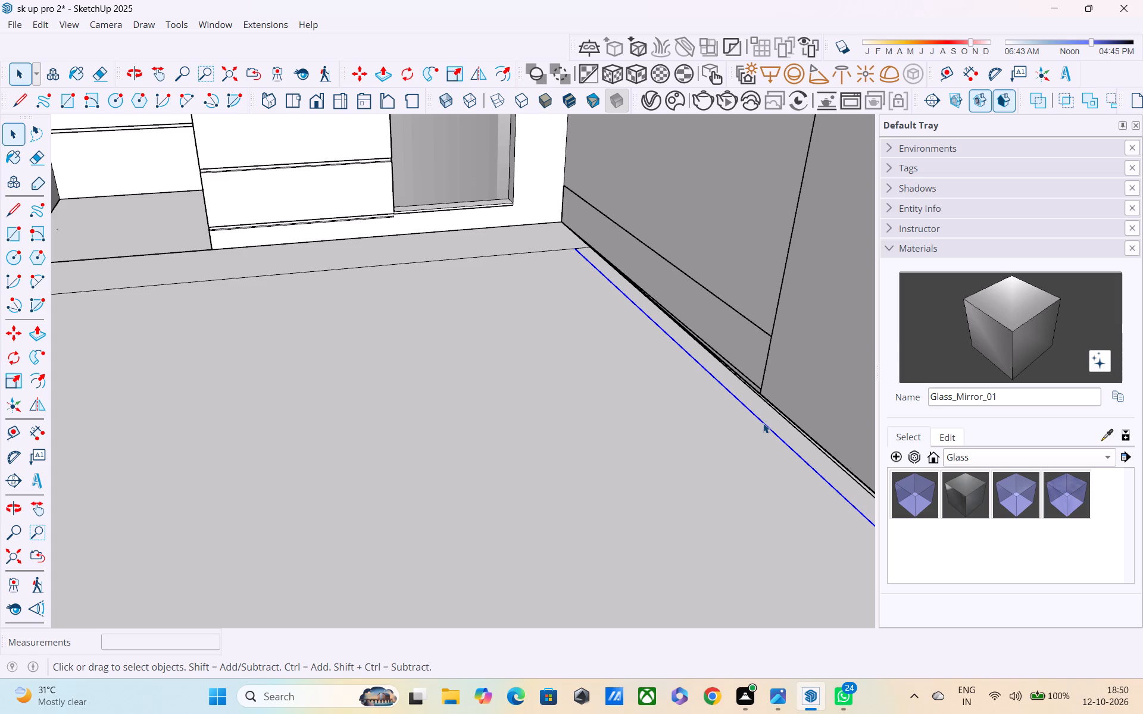
{"action": "key", "text": "Delete"}
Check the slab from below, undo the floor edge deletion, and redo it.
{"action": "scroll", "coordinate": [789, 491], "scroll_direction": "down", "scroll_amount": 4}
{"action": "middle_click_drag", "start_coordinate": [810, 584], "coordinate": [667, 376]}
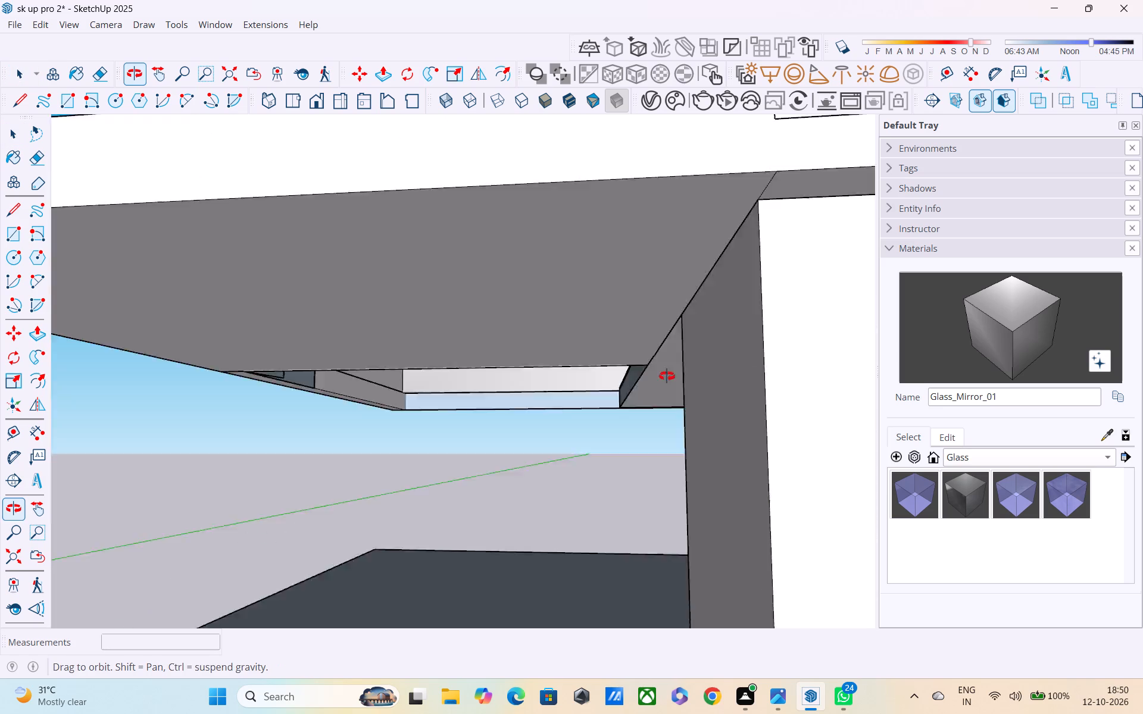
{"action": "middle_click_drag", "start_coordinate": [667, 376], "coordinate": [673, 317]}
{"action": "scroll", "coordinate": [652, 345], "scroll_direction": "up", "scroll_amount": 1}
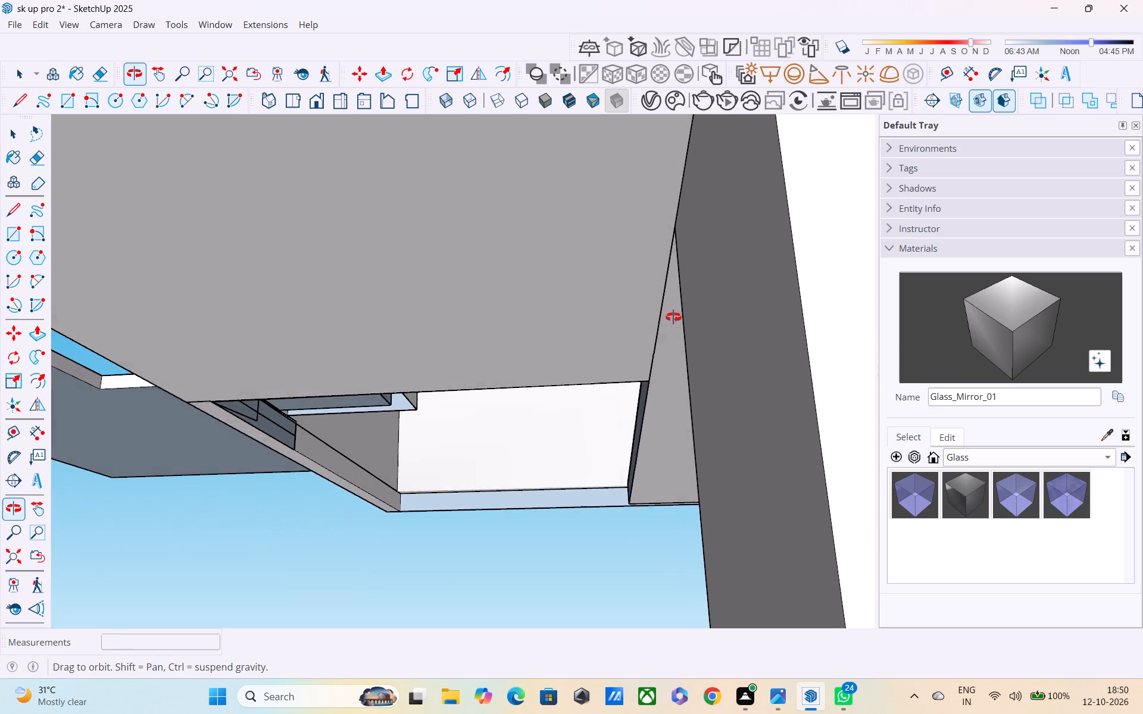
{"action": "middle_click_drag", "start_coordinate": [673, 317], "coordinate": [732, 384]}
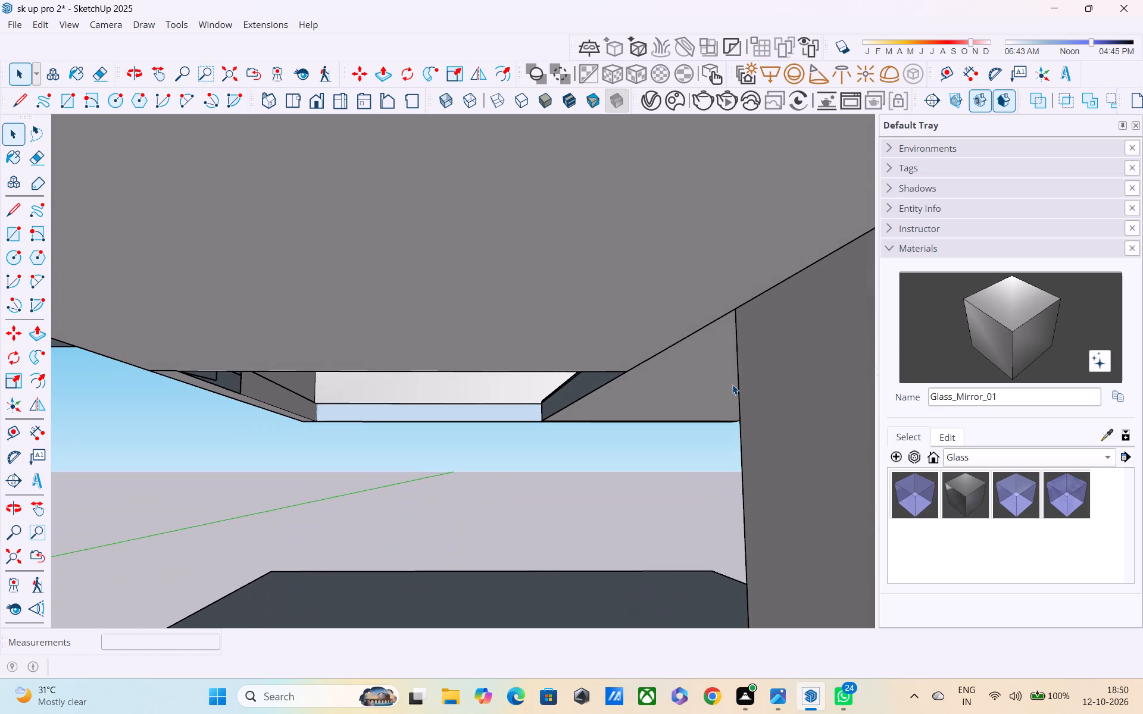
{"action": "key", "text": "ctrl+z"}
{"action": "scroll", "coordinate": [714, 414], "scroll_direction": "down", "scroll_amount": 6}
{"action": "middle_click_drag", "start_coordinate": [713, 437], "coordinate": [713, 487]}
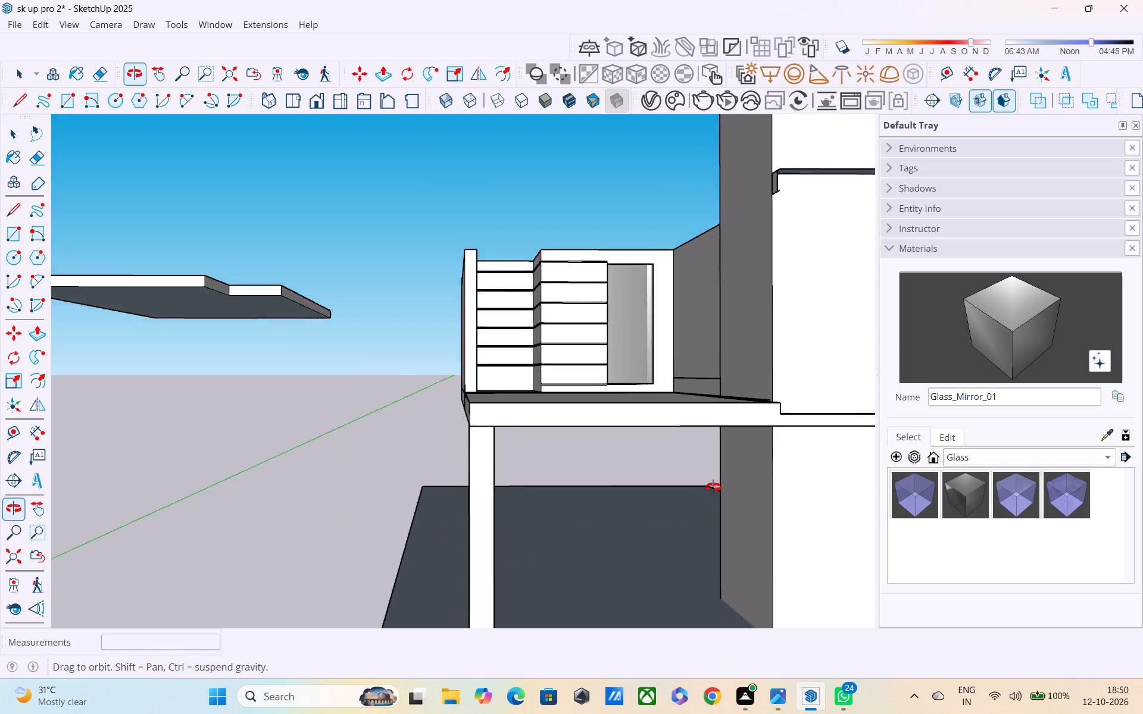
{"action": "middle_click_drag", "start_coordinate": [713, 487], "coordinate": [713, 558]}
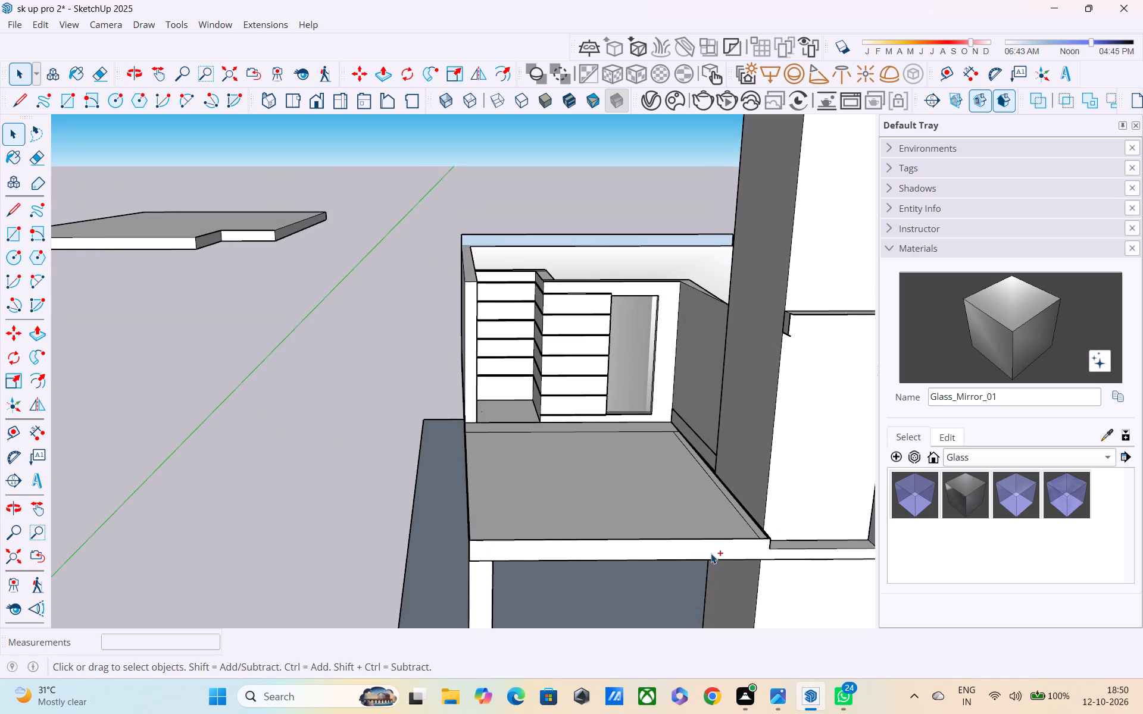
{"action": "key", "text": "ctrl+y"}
From beneath the slab, draw a rectangle about 12' 4" by 23' 1" between opposite corners of the opening.
{"action": "scroll", "coordinate": [710, 550], "scroll_direction": "down", "scroll_amount": 2}
{"action": "middle_click_drag", "start_coordinate": [695, 530], "coordinate": [667, 246]}
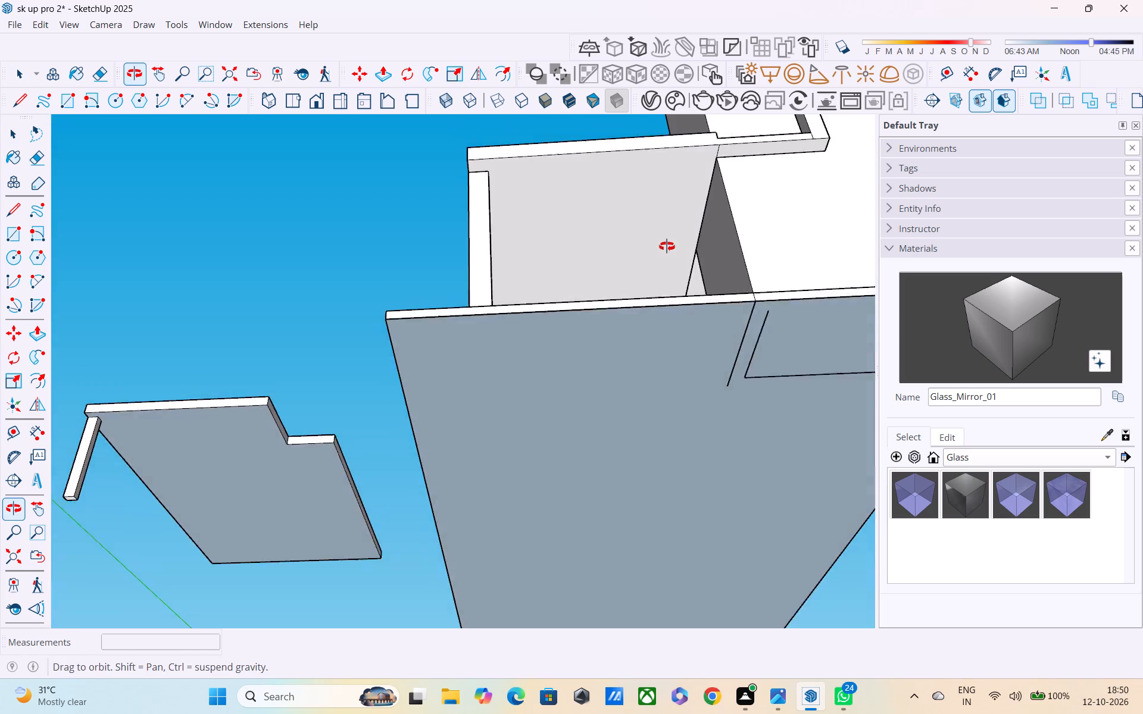
{"action": "middle_click_drag", "start_coordinate": [667, 246], "coordinate": [674, 338]}
{"action": "scroll", "coordinate": [659, 408], "scroll_direction": "up", "scroll_amount": 3}
{"action": "middle_click_drag", "start_coordinate": [537, 436], "coordinate": [504, 424]}
{"action": "scroll", "coordinate": [504, 424], "scroll_direction": "up", "scroll_amount": 8}
{"action": "scroll", "coordinate": [463, 431], "scroll_direction": "down", "scroll_amount": 5}
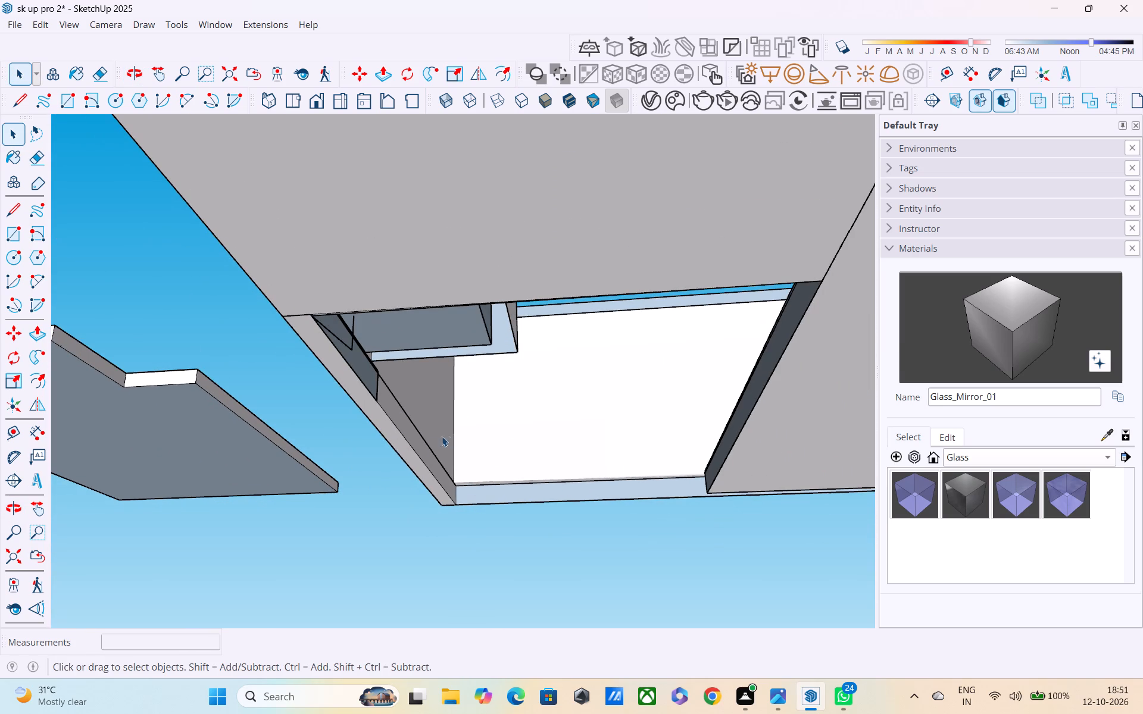
{"action": "key", "text": "r"}
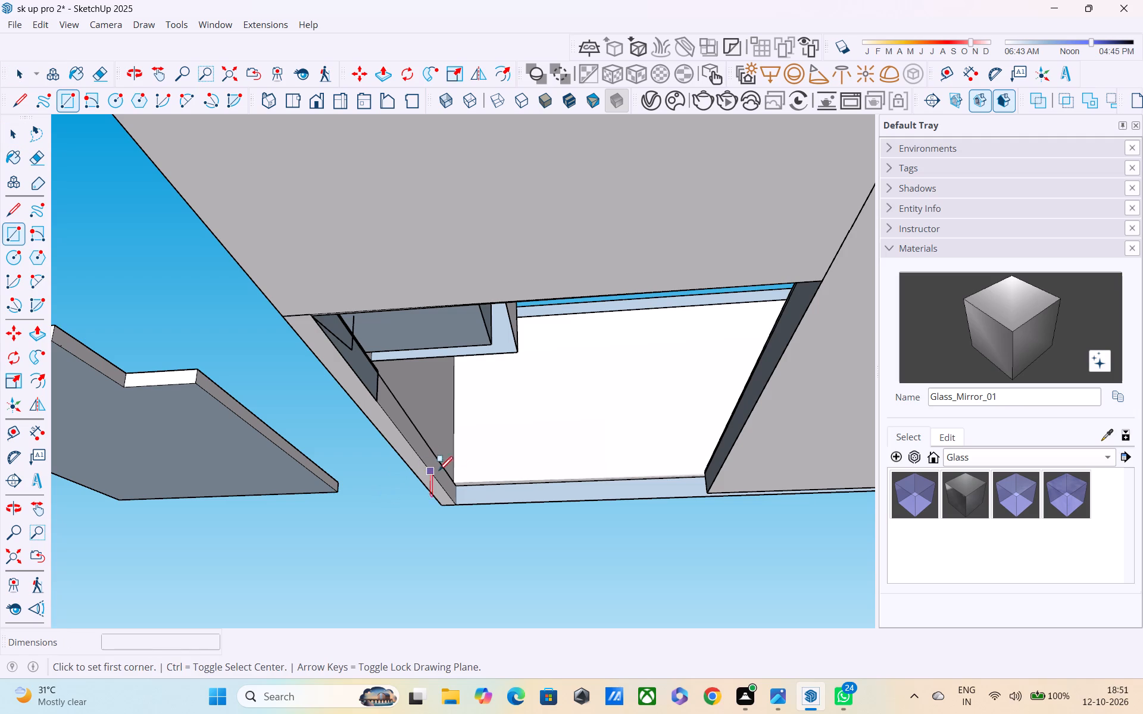
{"action": "left_click", "coordinate": [455, 509]}
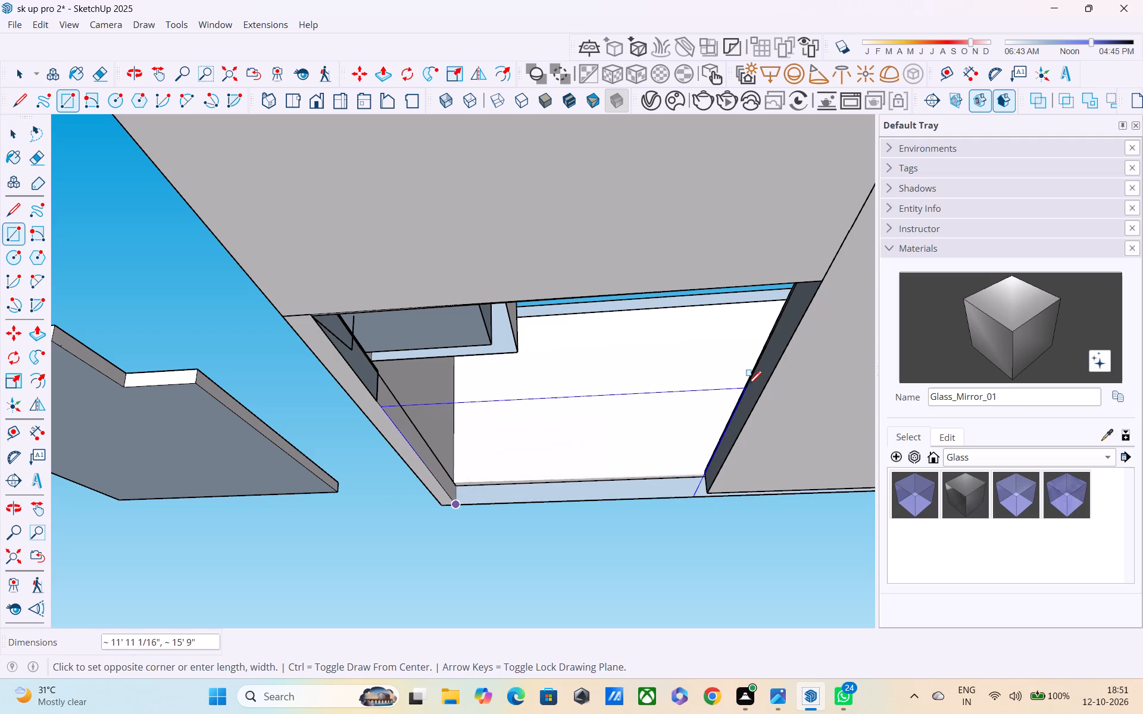
{"action": "left_click", "coordinate": [827, 280]}
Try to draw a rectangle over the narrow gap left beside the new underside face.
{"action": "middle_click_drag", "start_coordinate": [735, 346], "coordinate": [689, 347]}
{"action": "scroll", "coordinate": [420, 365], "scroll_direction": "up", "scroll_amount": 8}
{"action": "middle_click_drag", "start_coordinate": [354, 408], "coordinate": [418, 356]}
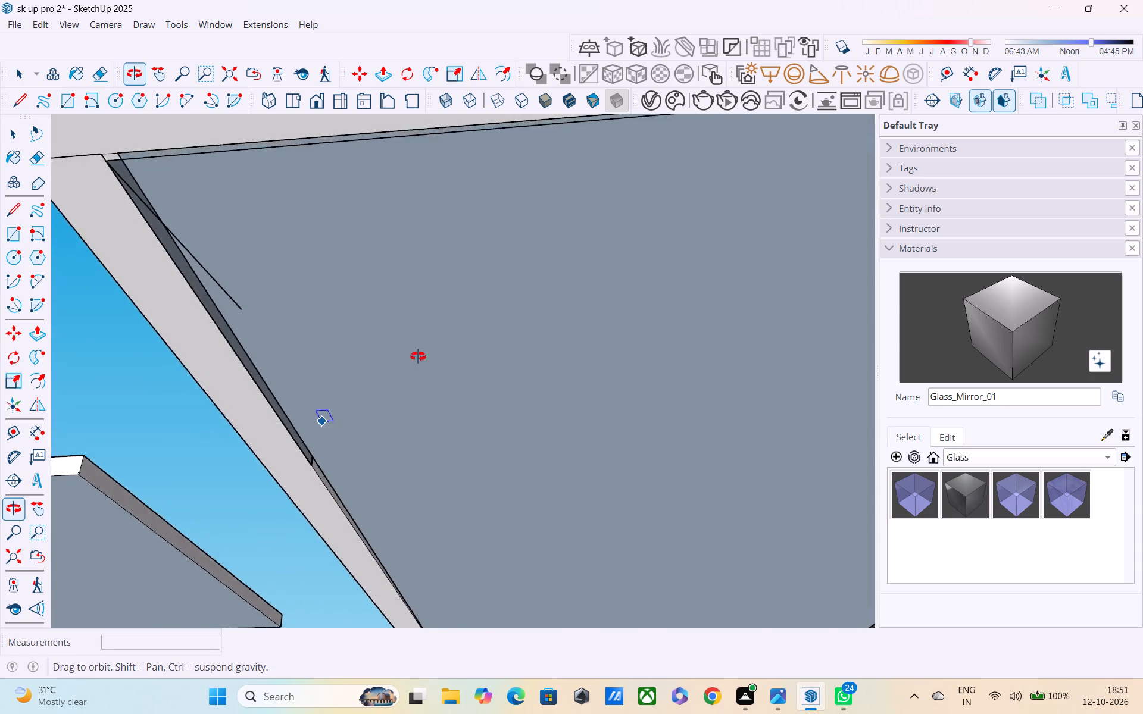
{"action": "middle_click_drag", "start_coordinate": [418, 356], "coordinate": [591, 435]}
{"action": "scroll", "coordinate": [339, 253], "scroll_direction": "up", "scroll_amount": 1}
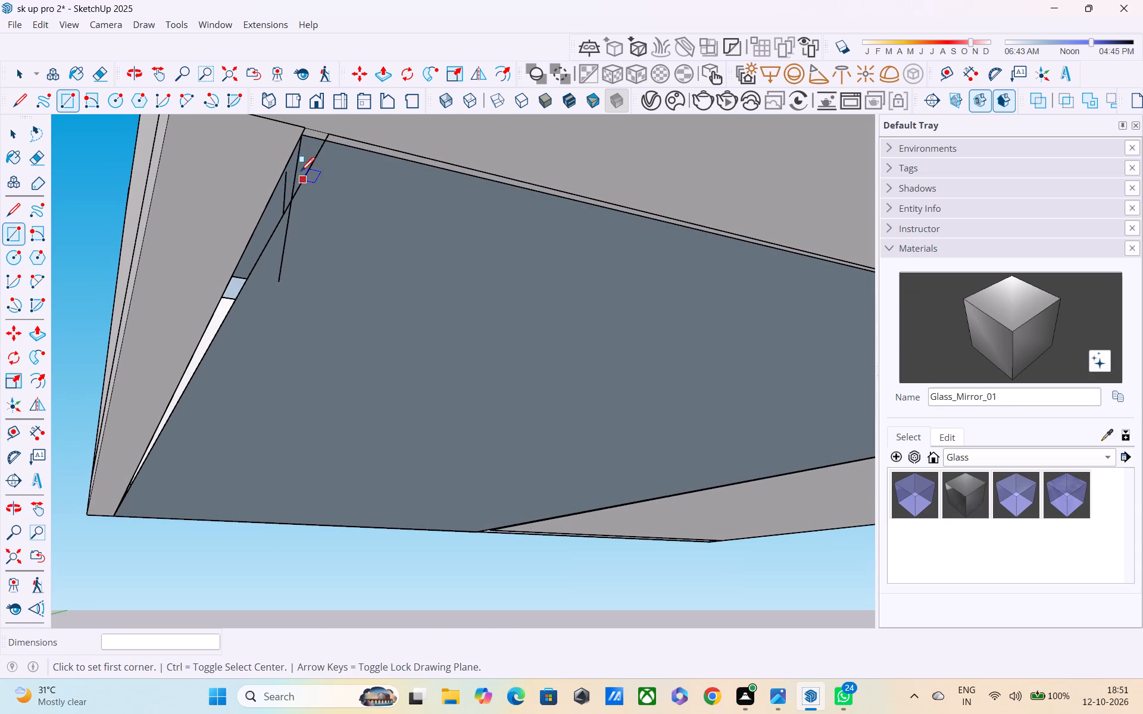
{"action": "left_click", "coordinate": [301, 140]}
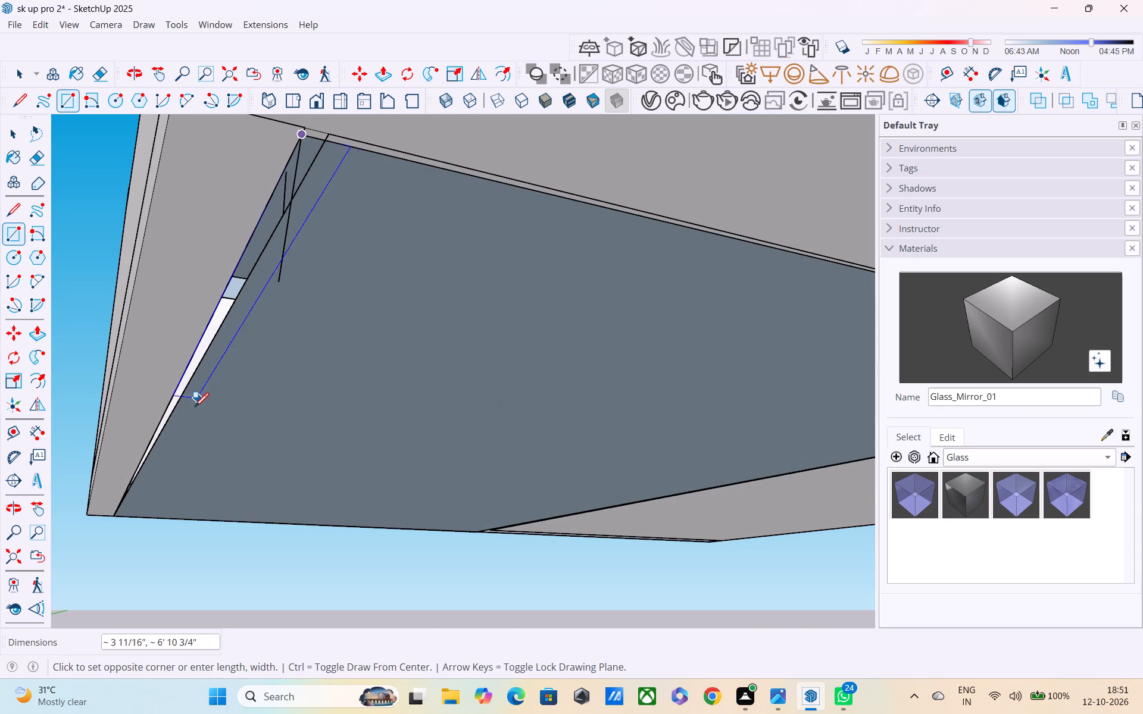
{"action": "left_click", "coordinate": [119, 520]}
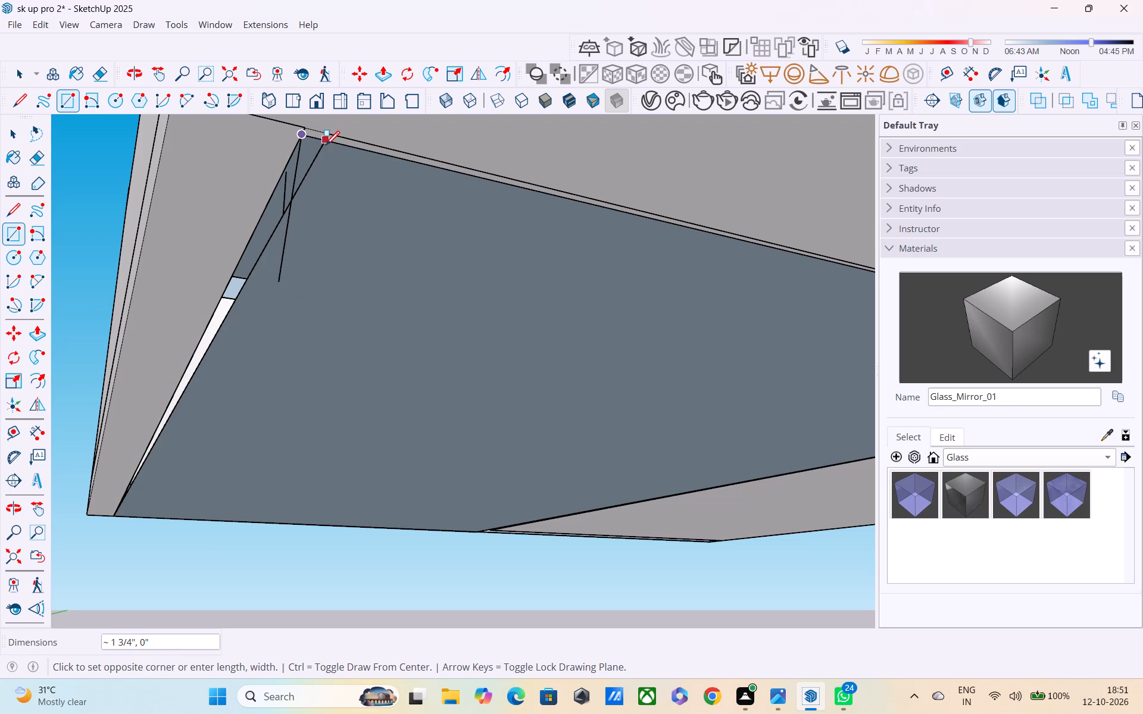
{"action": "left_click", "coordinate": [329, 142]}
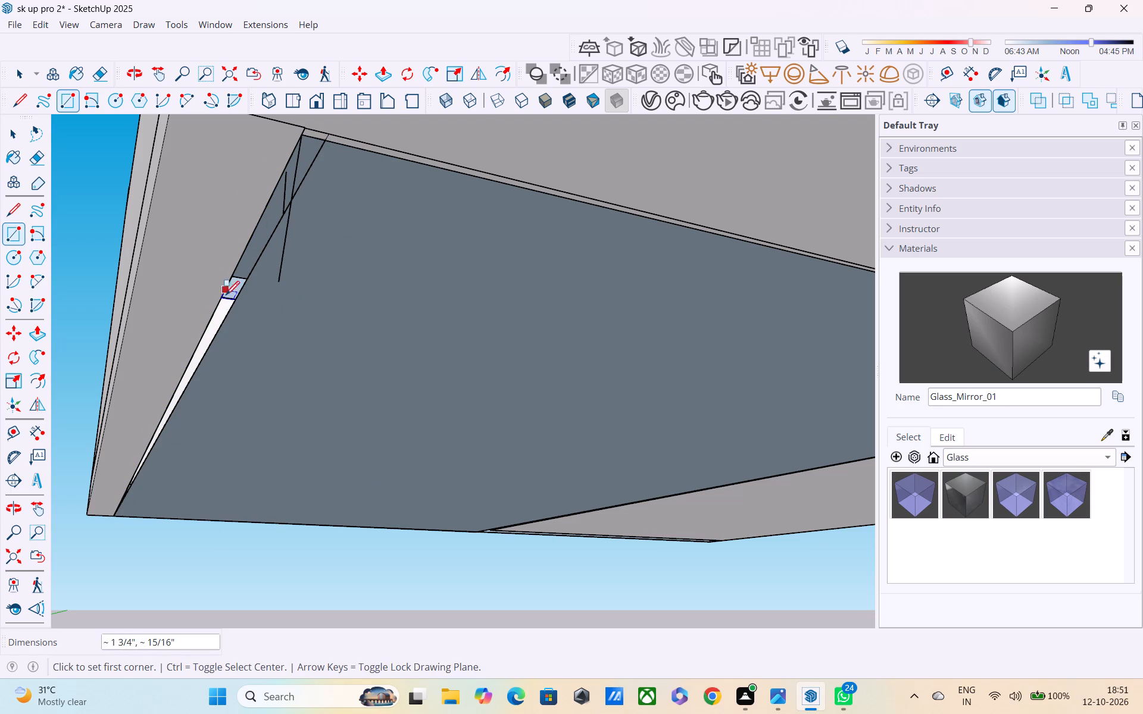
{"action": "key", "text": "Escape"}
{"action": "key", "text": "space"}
Draw a line about 23' long along the slab opening's inner edge to fill the narrow gap.
{"action": "key", "text": "l"}
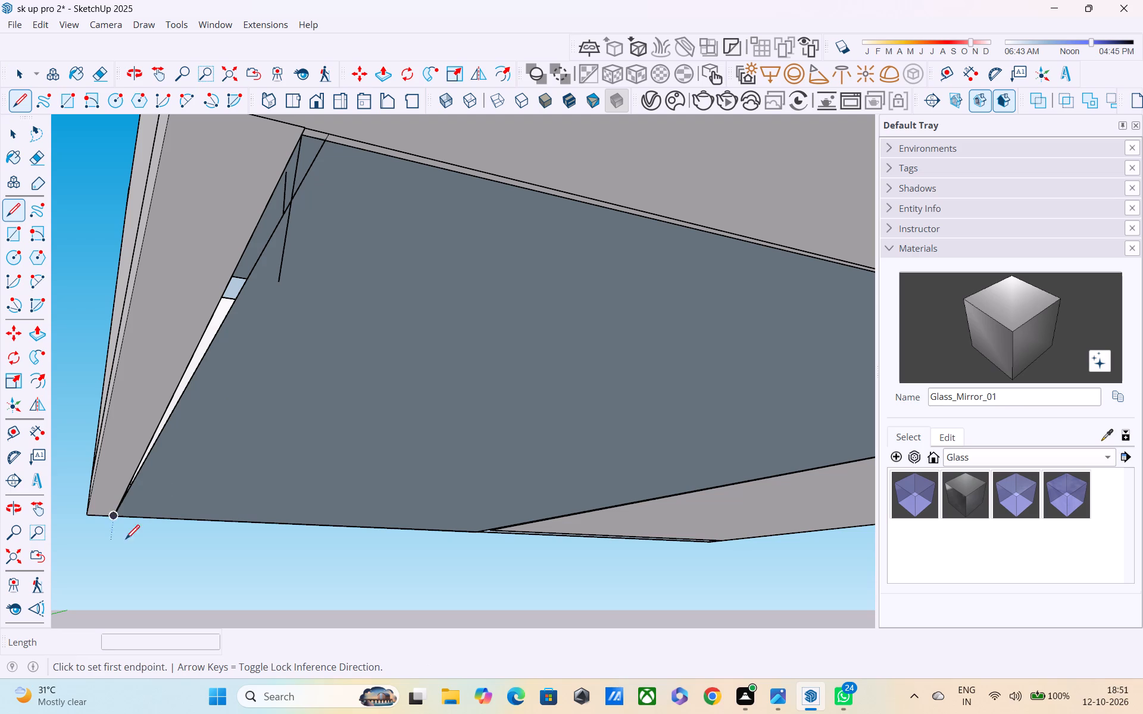
{"action": "left_click", "coordinate": [113, 521]}
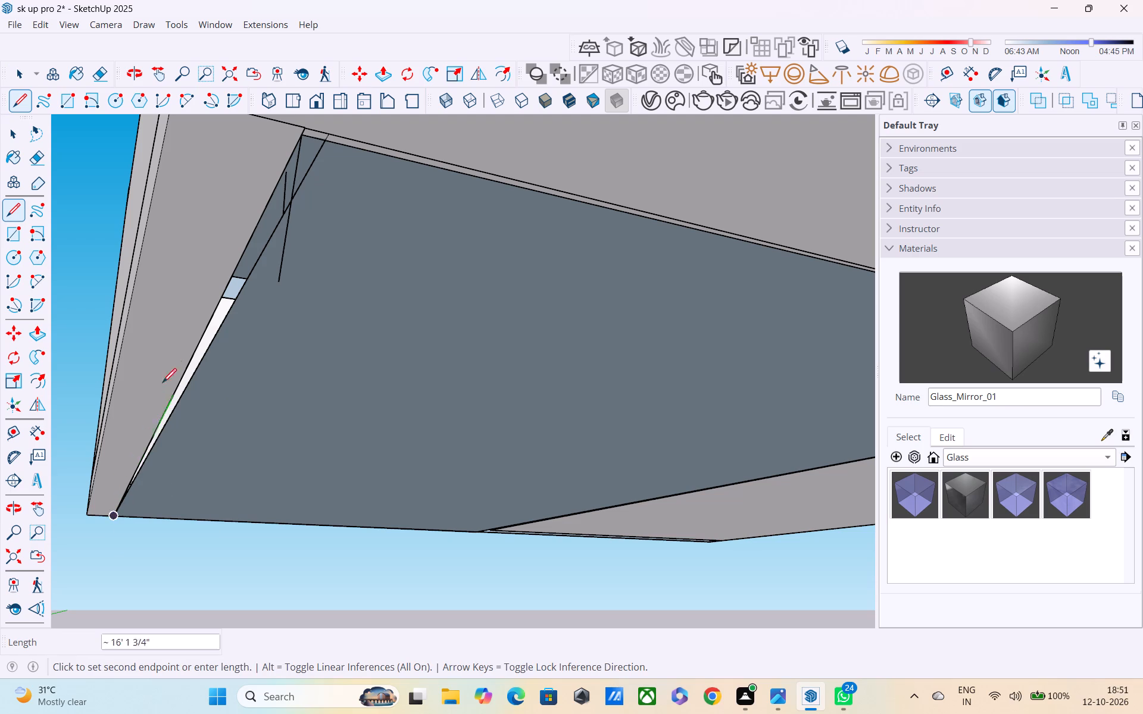
{"action": "left_click", "coordinate": [299, 133]}
{"action": "key", "text": "Escape"}
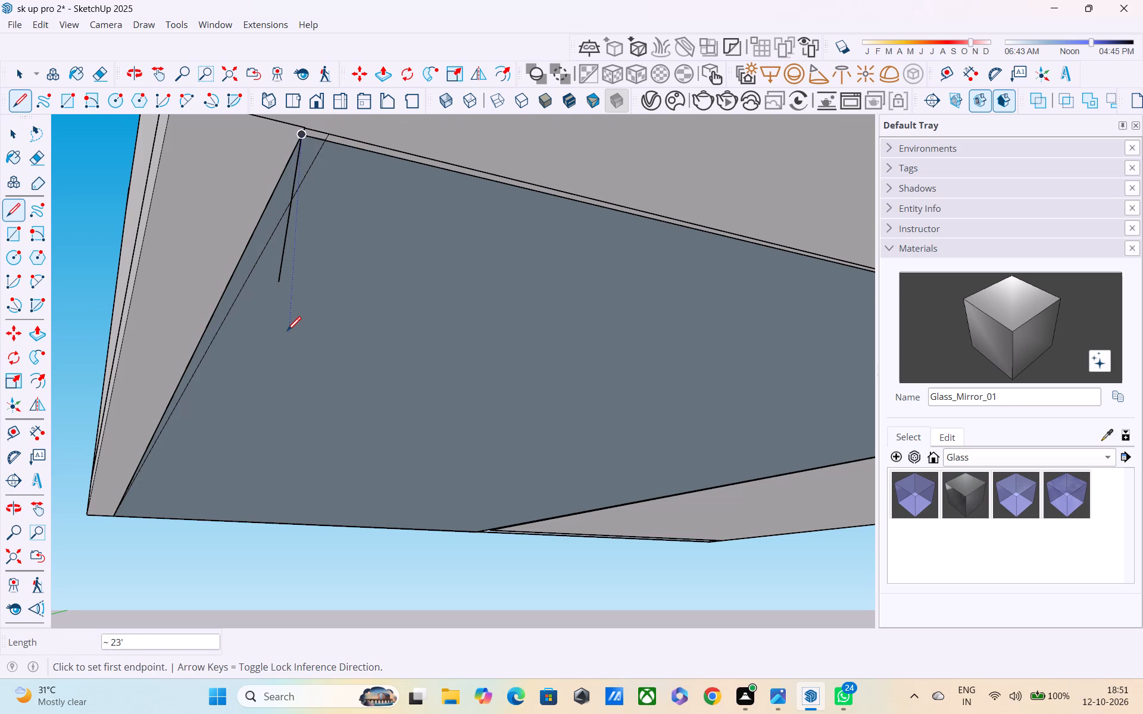
{"action": "key", "text": "space"}
Erase the thin edge dividing the filled gap from the main underside face, undoing the first erasure.
{"action": "type", "text": "E"}
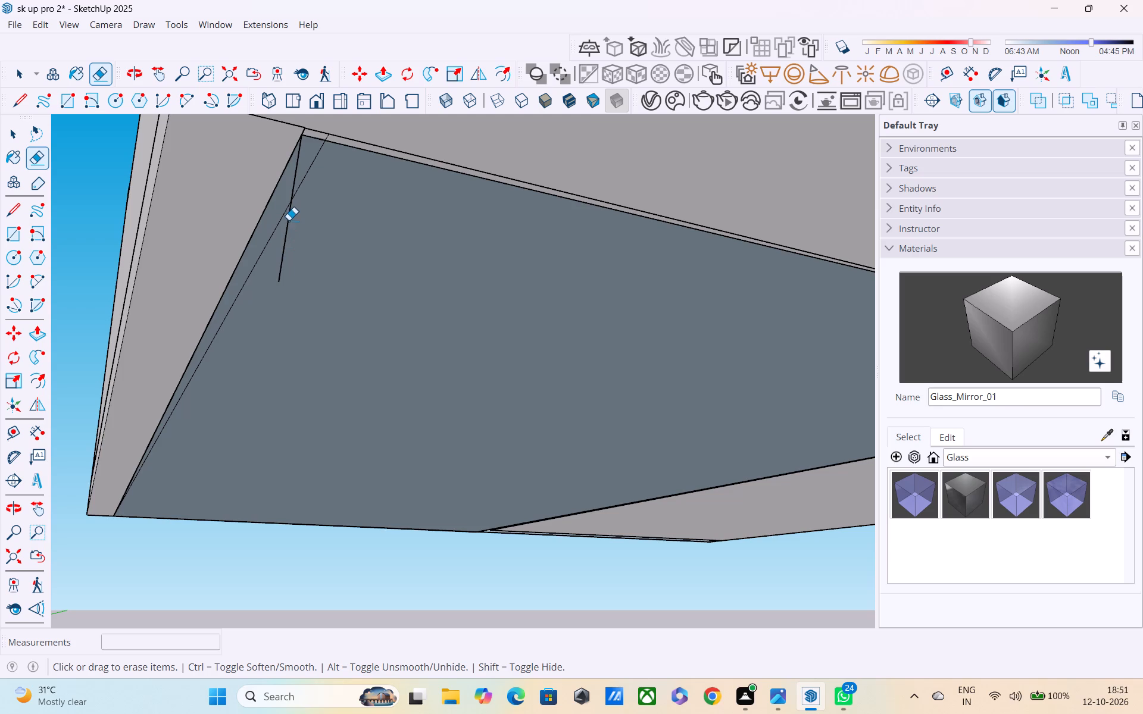
{"action": "left_click", "coordinate": [292, 212]}
{"action": "key", "text": "ctrl+z"}
{"action": "left_click", "coordinate": [313, 174]}
{"action": "left_click", "coordinate": [315, 165]}
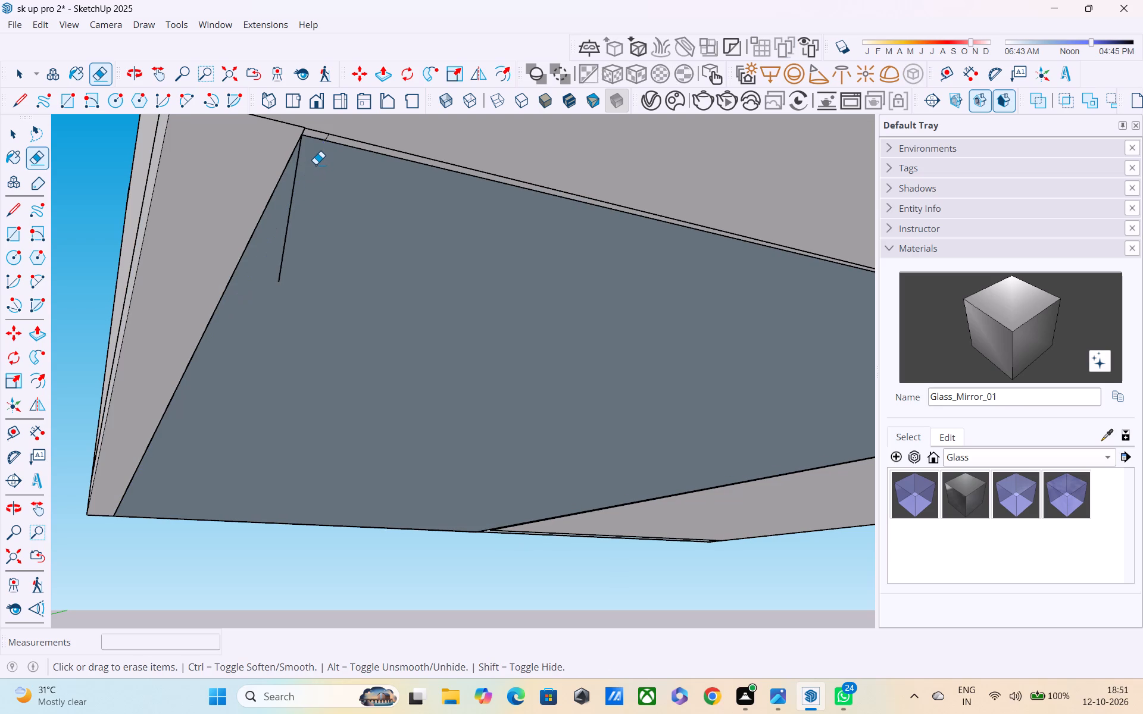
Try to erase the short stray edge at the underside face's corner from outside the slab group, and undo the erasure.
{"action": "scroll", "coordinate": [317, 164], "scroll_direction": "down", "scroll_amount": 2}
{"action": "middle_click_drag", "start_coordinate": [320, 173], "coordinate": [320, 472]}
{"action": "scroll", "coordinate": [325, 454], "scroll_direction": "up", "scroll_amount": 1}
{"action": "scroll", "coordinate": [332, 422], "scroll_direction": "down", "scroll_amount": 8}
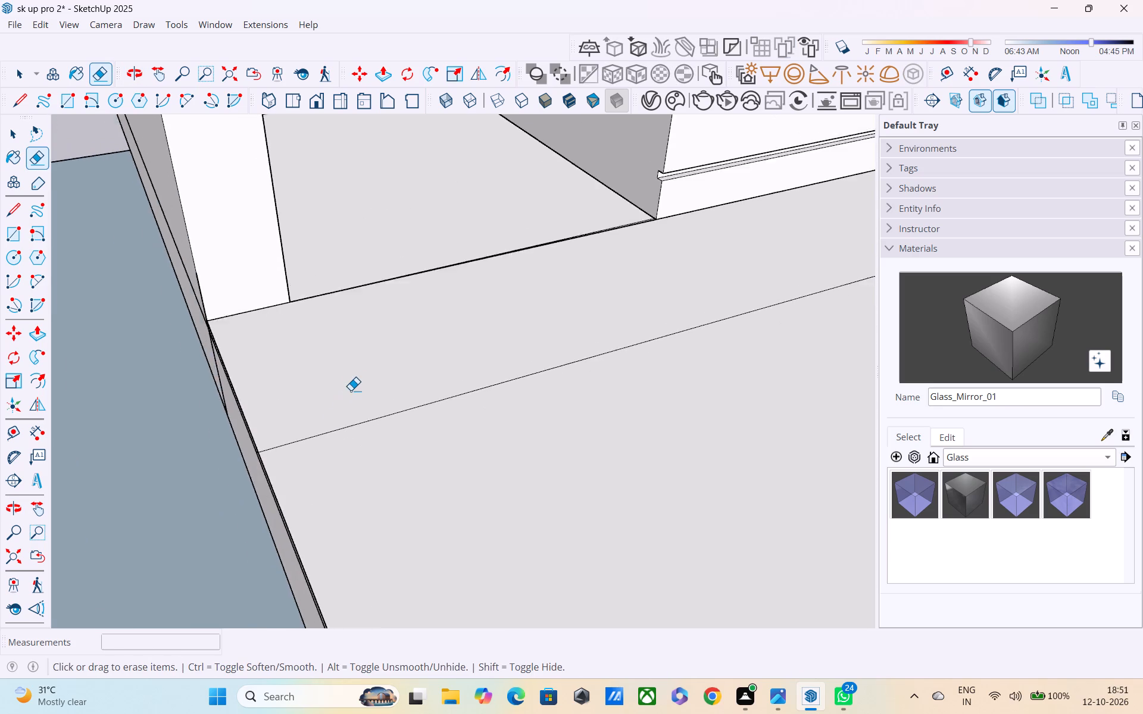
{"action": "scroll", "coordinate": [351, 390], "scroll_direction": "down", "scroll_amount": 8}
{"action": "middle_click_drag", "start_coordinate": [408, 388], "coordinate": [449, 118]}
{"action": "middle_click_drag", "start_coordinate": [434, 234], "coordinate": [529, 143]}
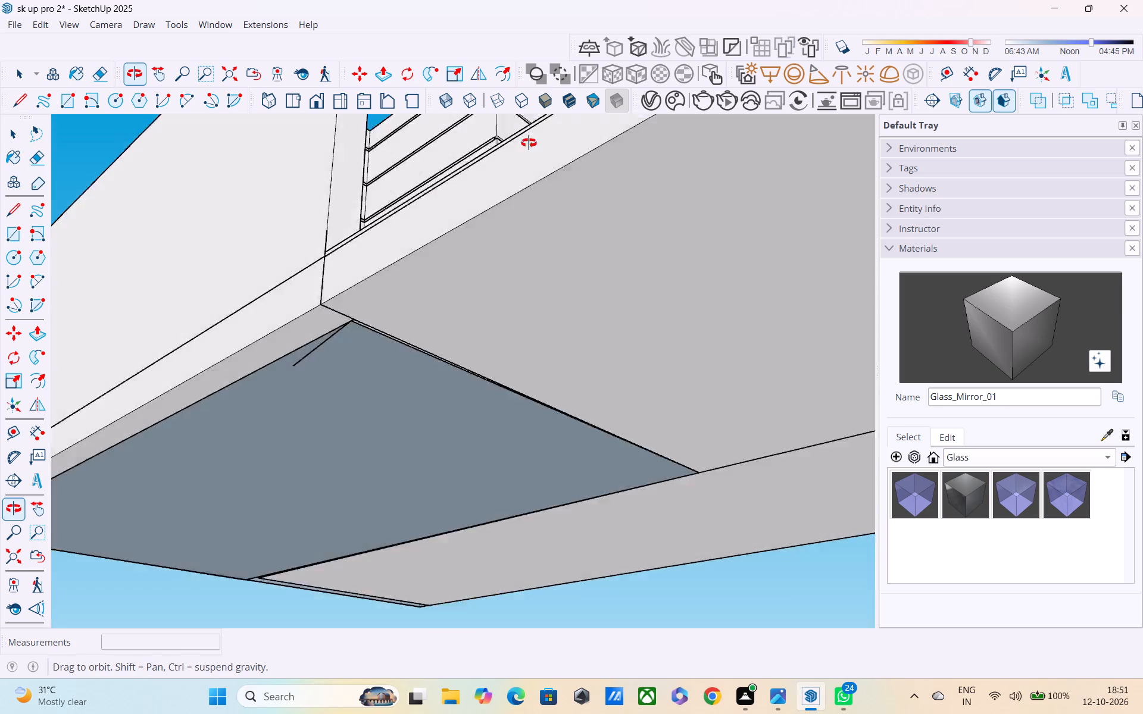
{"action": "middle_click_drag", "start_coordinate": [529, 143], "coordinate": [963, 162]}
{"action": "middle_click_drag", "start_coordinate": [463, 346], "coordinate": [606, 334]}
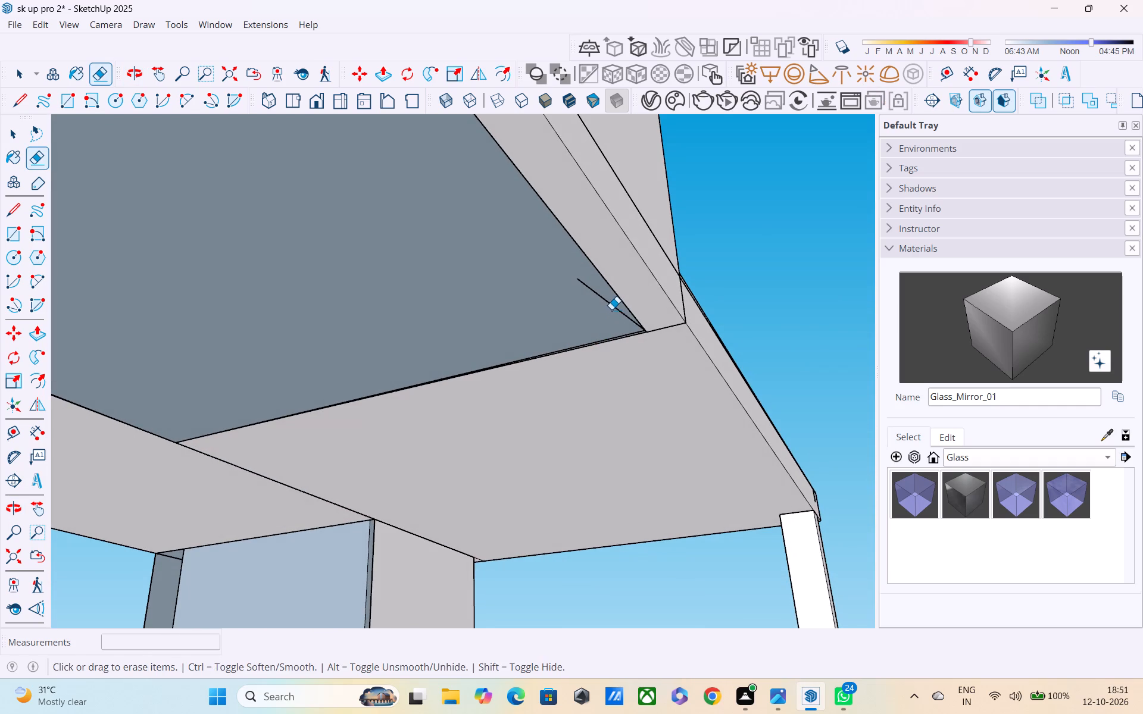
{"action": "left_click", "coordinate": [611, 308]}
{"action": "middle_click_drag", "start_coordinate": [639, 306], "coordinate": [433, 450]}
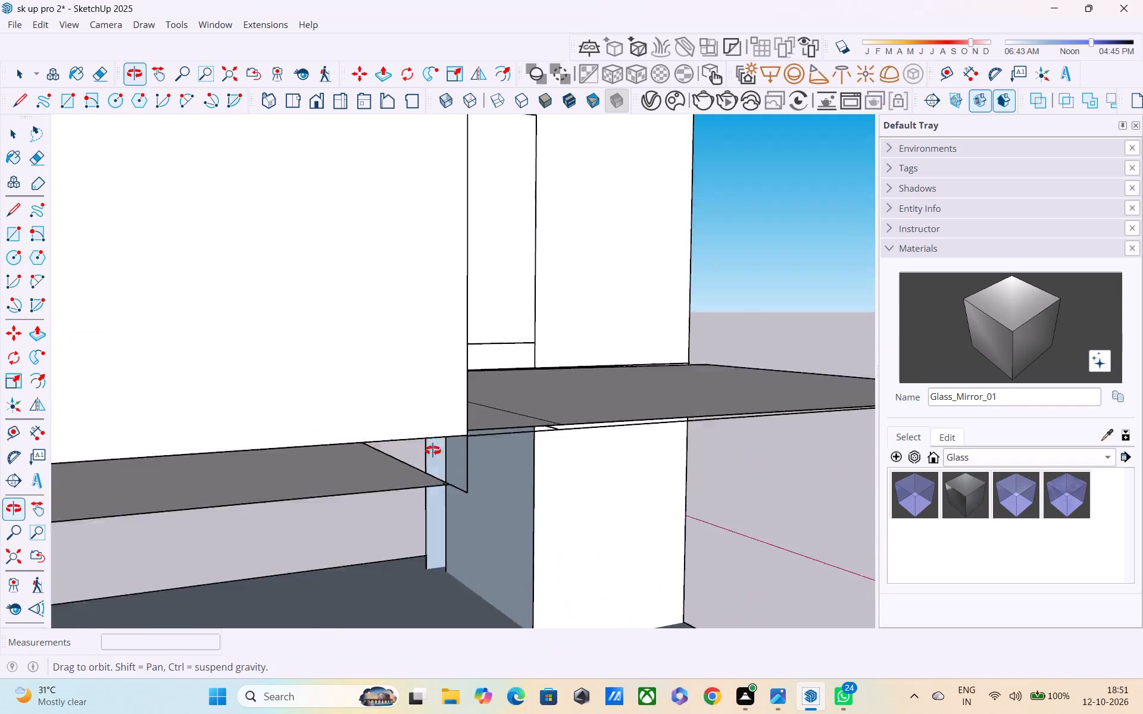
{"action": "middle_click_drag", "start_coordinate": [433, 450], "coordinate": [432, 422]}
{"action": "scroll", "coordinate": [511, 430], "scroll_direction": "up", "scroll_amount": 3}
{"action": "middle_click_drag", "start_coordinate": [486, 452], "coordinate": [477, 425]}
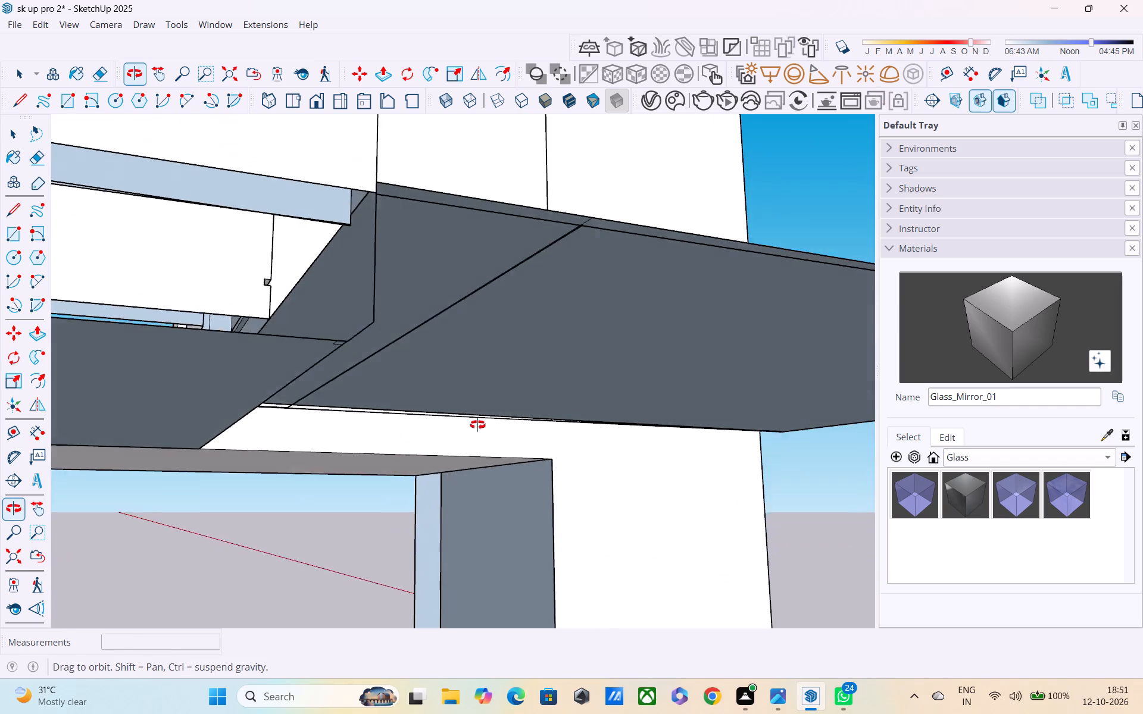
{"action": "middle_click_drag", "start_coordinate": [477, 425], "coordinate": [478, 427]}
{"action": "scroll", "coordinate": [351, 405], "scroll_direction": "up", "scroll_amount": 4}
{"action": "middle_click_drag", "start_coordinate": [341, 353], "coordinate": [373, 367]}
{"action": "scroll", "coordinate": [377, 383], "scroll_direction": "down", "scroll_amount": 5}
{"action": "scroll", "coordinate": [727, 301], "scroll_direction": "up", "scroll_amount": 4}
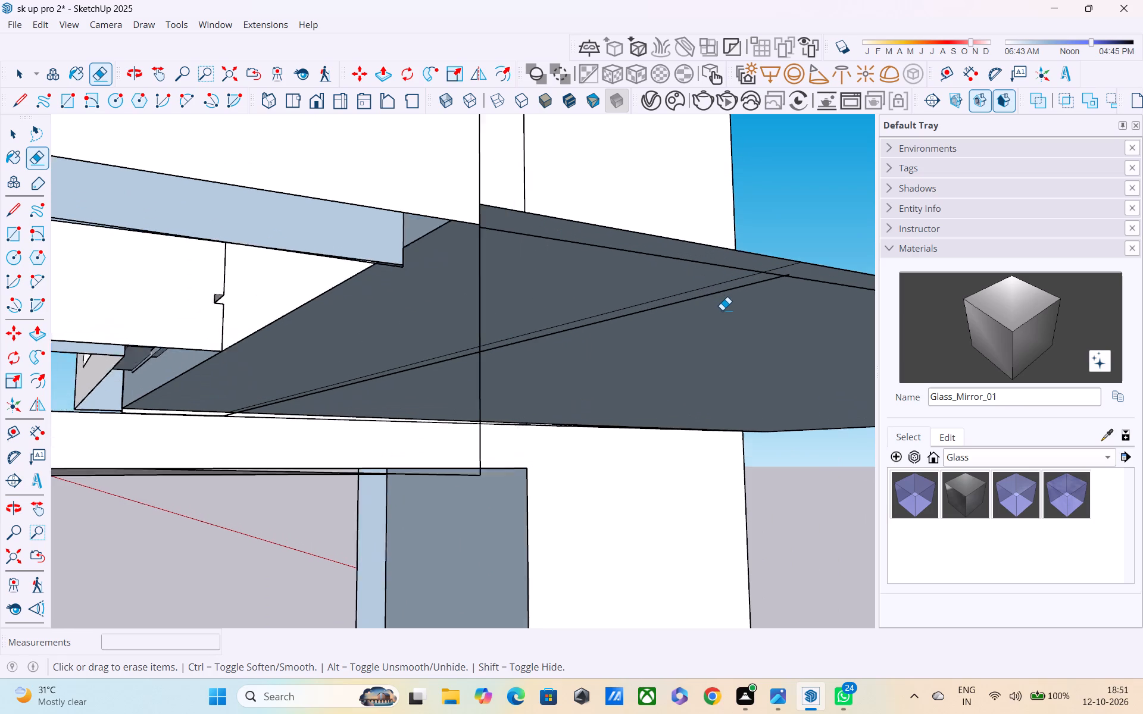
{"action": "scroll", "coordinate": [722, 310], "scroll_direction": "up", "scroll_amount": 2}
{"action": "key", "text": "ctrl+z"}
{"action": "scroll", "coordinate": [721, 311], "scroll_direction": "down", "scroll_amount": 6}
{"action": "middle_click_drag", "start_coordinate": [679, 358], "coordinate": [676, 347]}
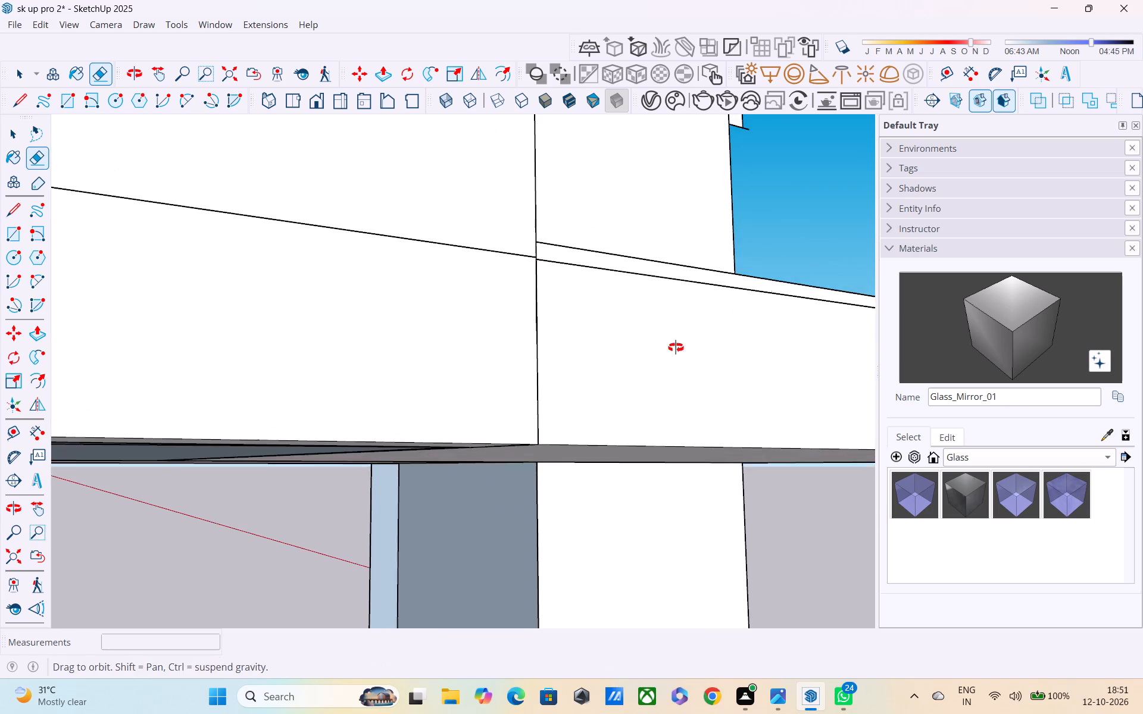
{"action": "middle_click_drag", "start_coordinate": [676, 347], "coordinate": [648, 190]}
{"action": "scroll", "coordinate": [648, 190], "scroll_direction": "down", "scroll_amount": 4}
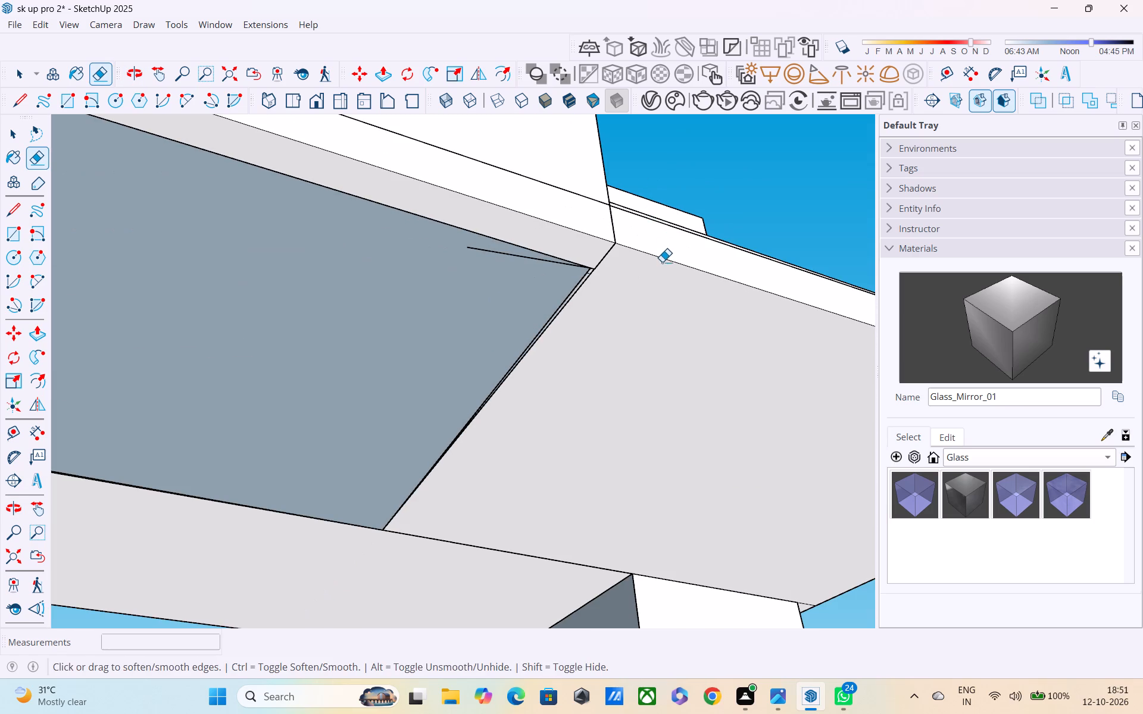
Select the new underside face with its boundary edges and reverse its orientation.
{"action": "key", "text": "Escape"}
{"action": "key", "text": "space"}
{"action": "double_click", "coordinate": [491, 340]}
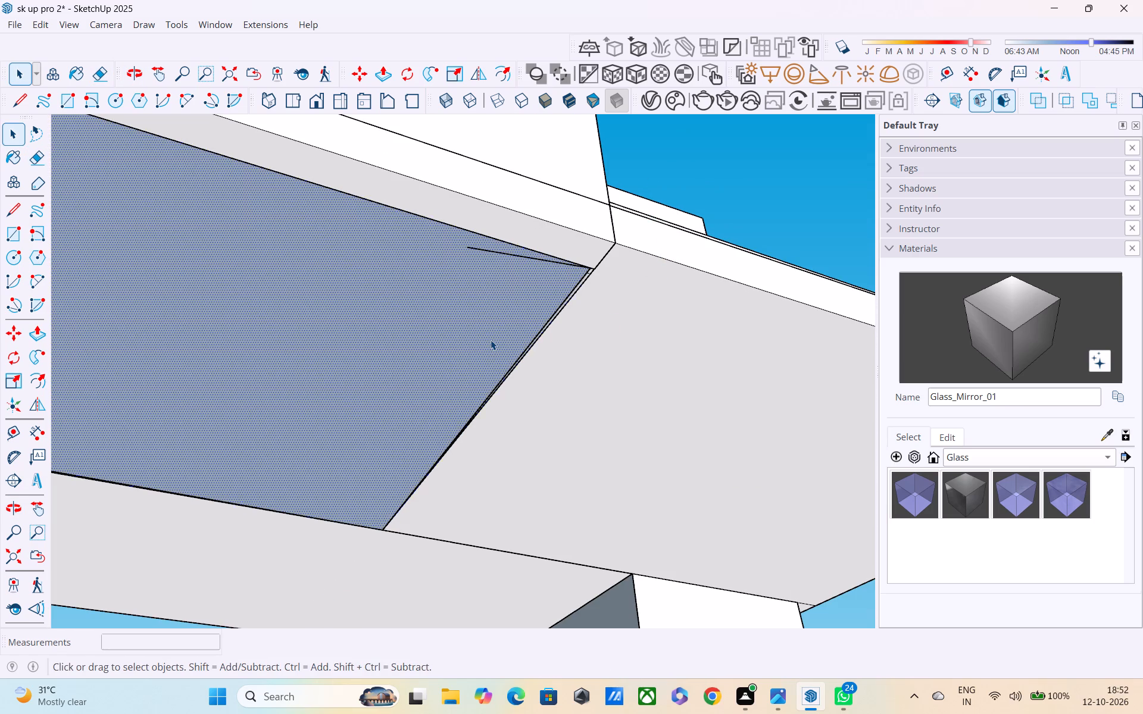
{"action": "right_click_drag", "start_coordinate": [491, 340], "coordinate": [481, 335]}
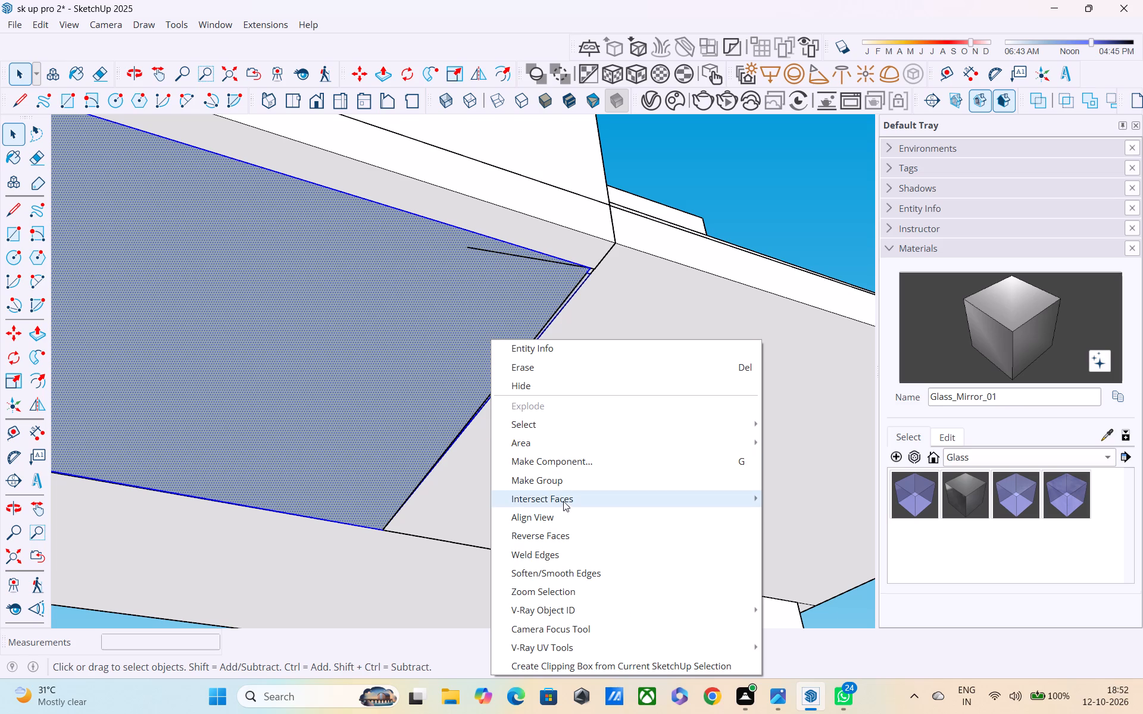
{"action": "left_click", "coordinate": [569, 535]}
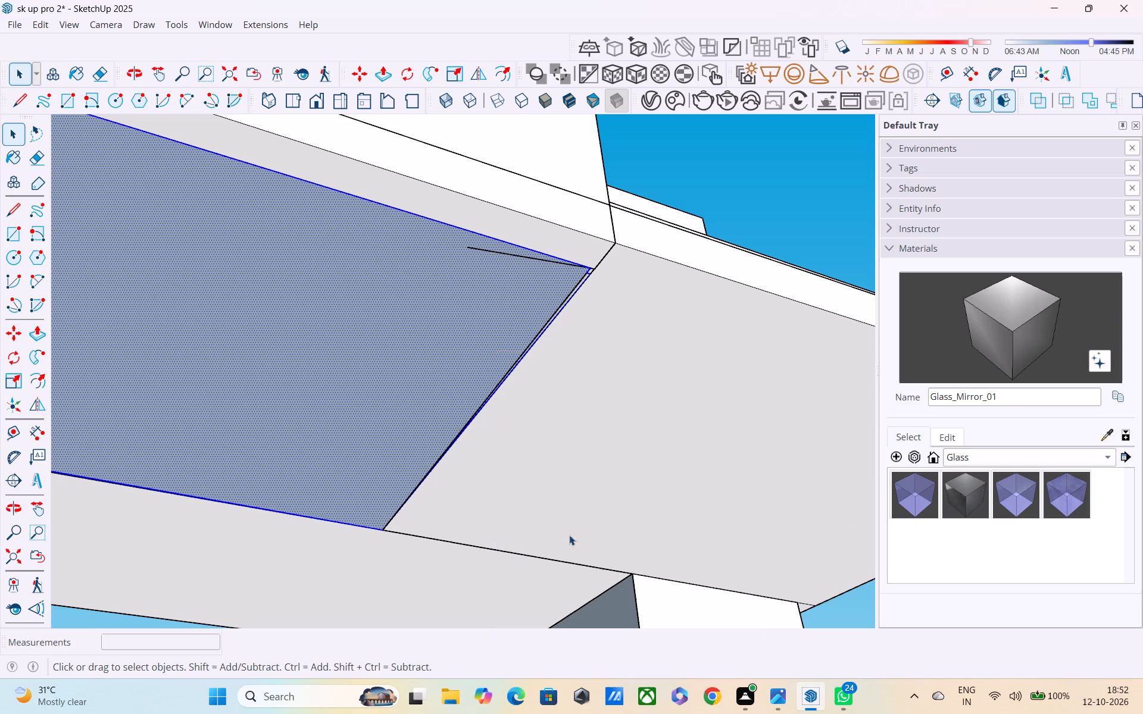
Open the slab group, erase the short stray edge at the underside opening's corner, and close the group.
{"action": "triple_click", "coordinate": [550, 259]}
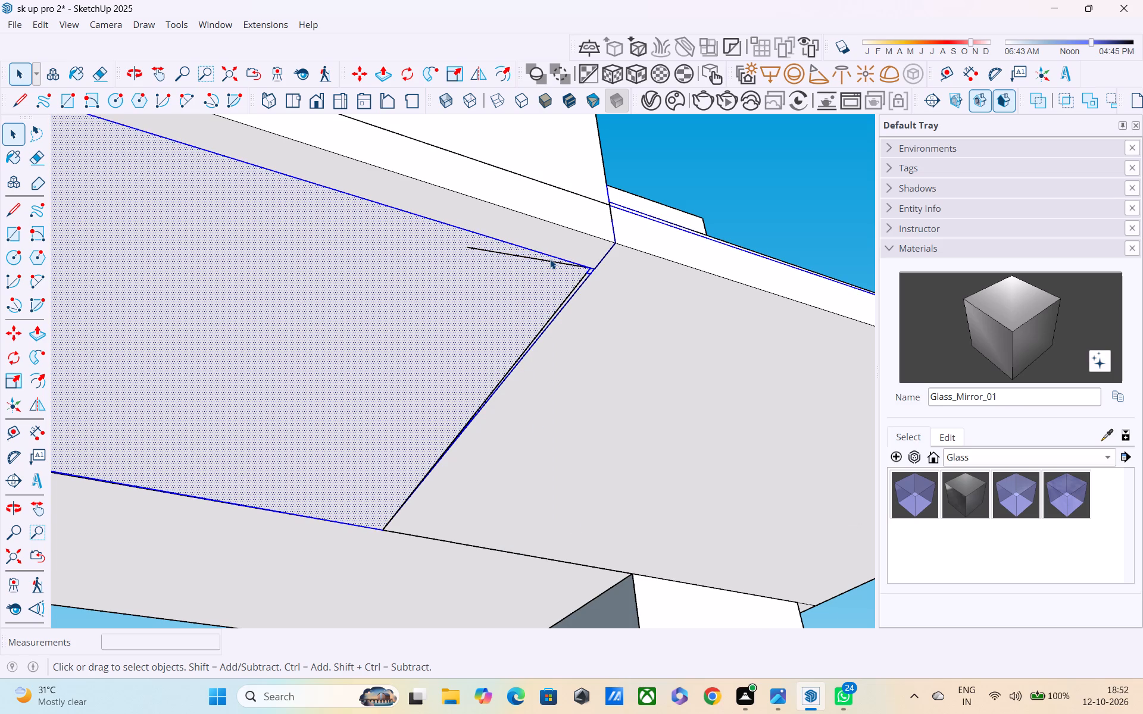
{"action": "left_click", "coordinate": [550, 262]}
{"action": "triple_click", "coordinate": [550, 264]}
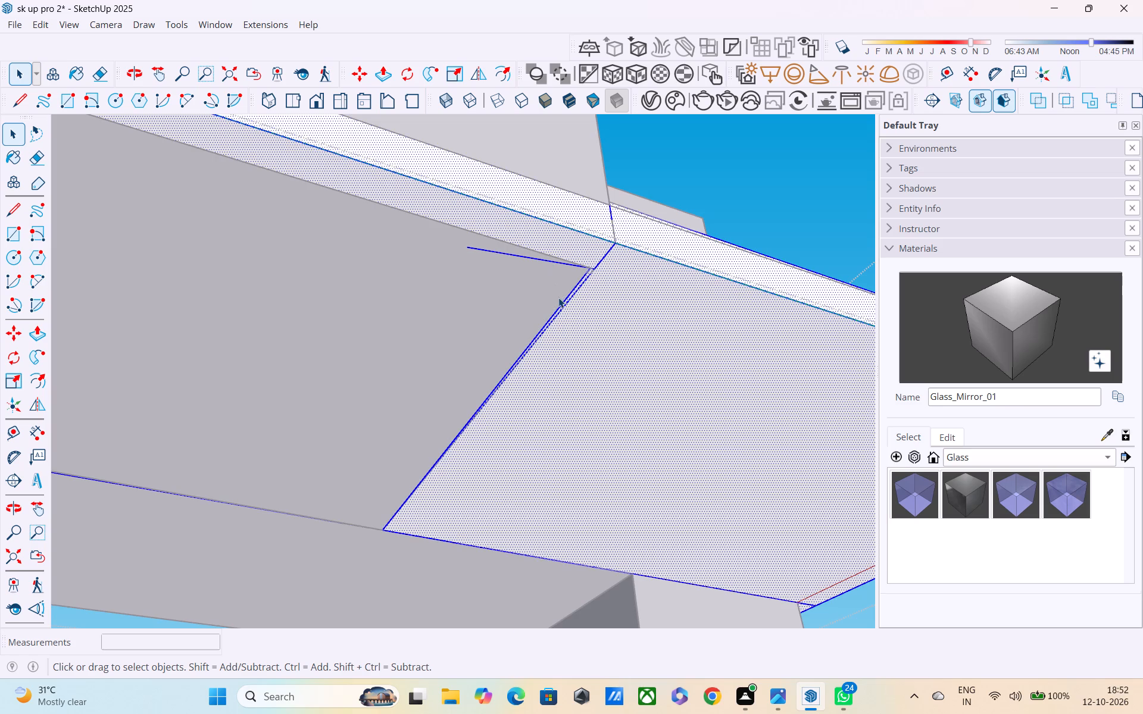
{"action": "key", "text": "e"}
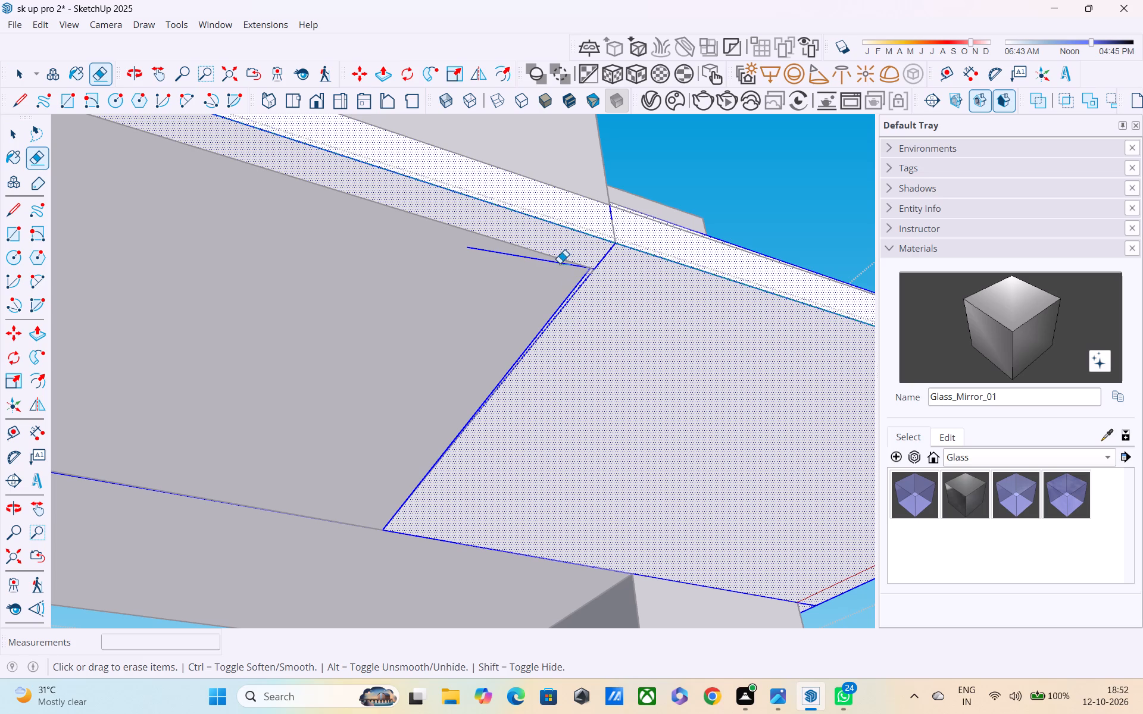
{"action": "left_click", "coordinate": [558, 267]}
{"action": "left_click", "coordinate": [553, 265]}
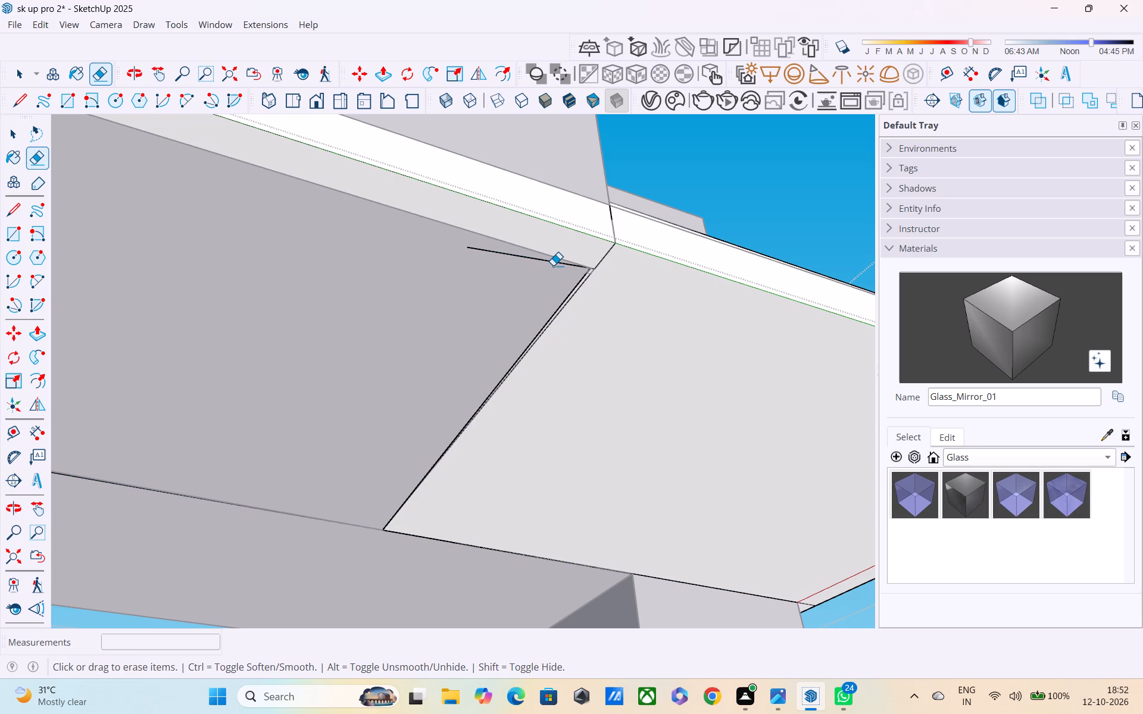
{"action": "left_click", "coordinate": [551, 264]}
{"action": "scroll", "coordinate": [557, 264], "scroll_direction": "down", "scroll_amount": 3}
{"action": "middle_click_drag", "start_coordinate": [612, 288], "coordinate": [251, 615]}
{"action": "scroll", "coordinate": [296, 563], "scroll_direction": "down", "scroll_amount": 8}
{"action": "key", "text": "space"}
{"action": "double_click", "coordinate": [795, 243]}
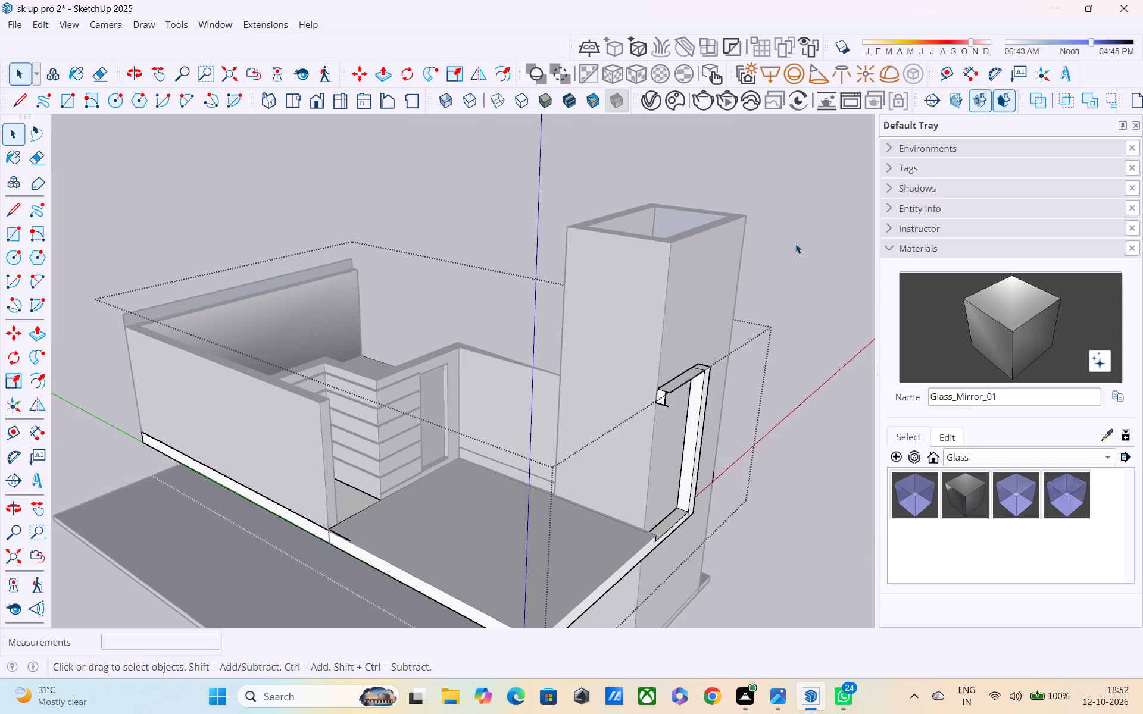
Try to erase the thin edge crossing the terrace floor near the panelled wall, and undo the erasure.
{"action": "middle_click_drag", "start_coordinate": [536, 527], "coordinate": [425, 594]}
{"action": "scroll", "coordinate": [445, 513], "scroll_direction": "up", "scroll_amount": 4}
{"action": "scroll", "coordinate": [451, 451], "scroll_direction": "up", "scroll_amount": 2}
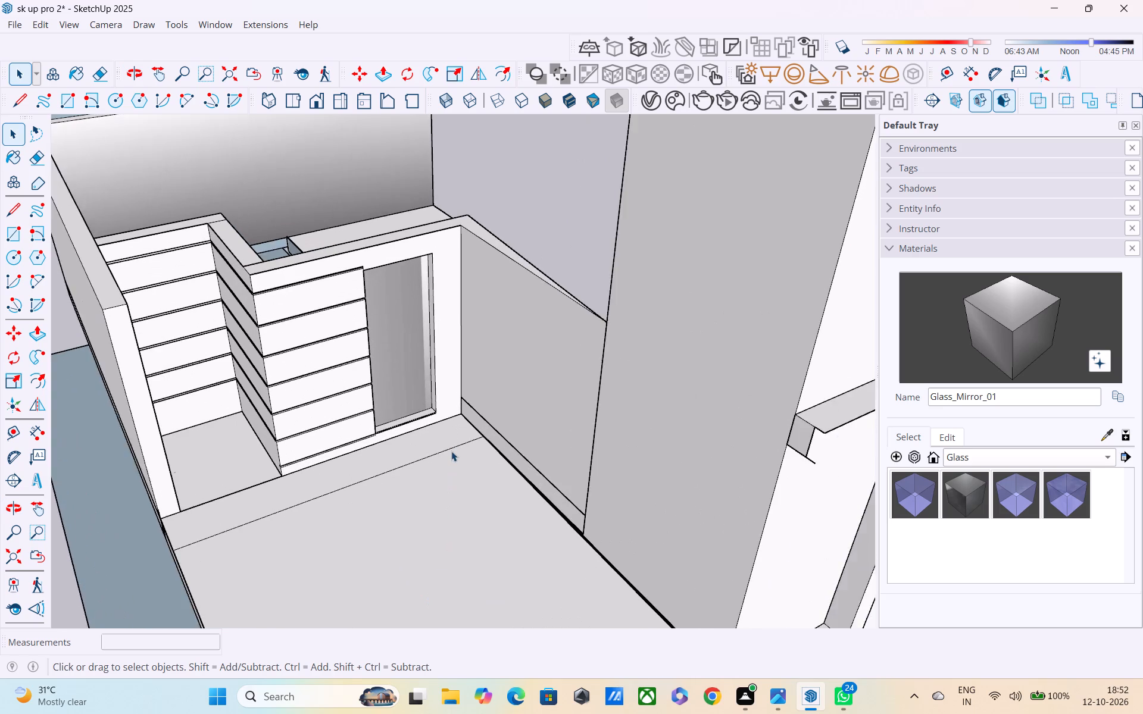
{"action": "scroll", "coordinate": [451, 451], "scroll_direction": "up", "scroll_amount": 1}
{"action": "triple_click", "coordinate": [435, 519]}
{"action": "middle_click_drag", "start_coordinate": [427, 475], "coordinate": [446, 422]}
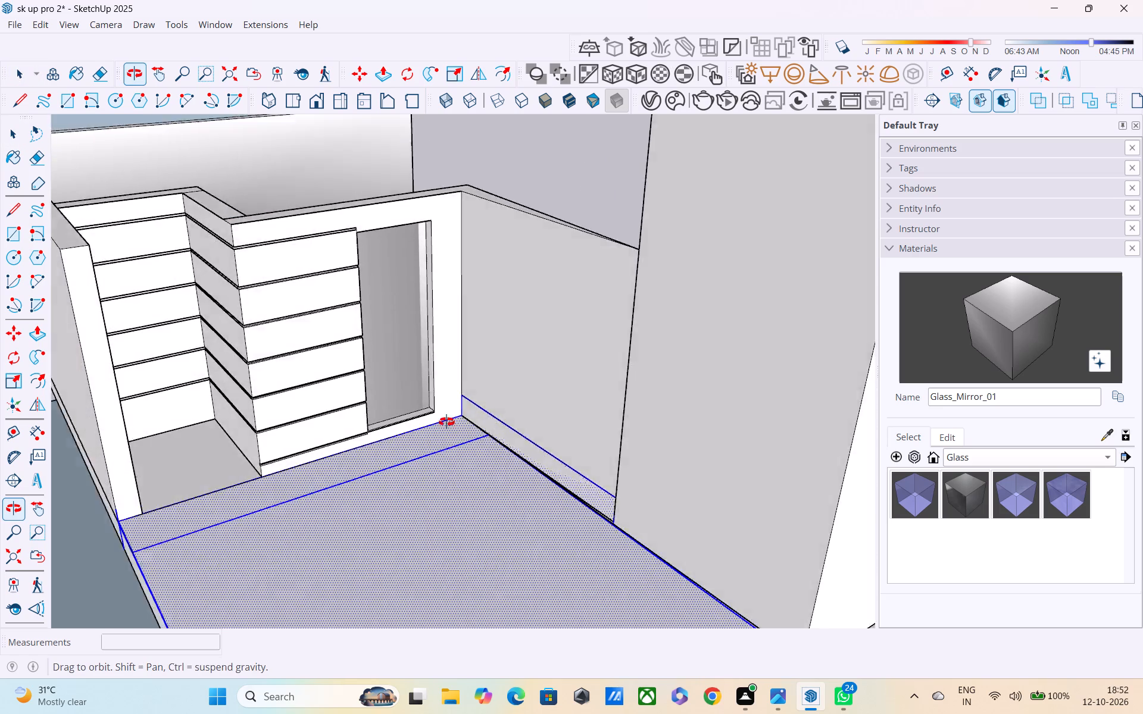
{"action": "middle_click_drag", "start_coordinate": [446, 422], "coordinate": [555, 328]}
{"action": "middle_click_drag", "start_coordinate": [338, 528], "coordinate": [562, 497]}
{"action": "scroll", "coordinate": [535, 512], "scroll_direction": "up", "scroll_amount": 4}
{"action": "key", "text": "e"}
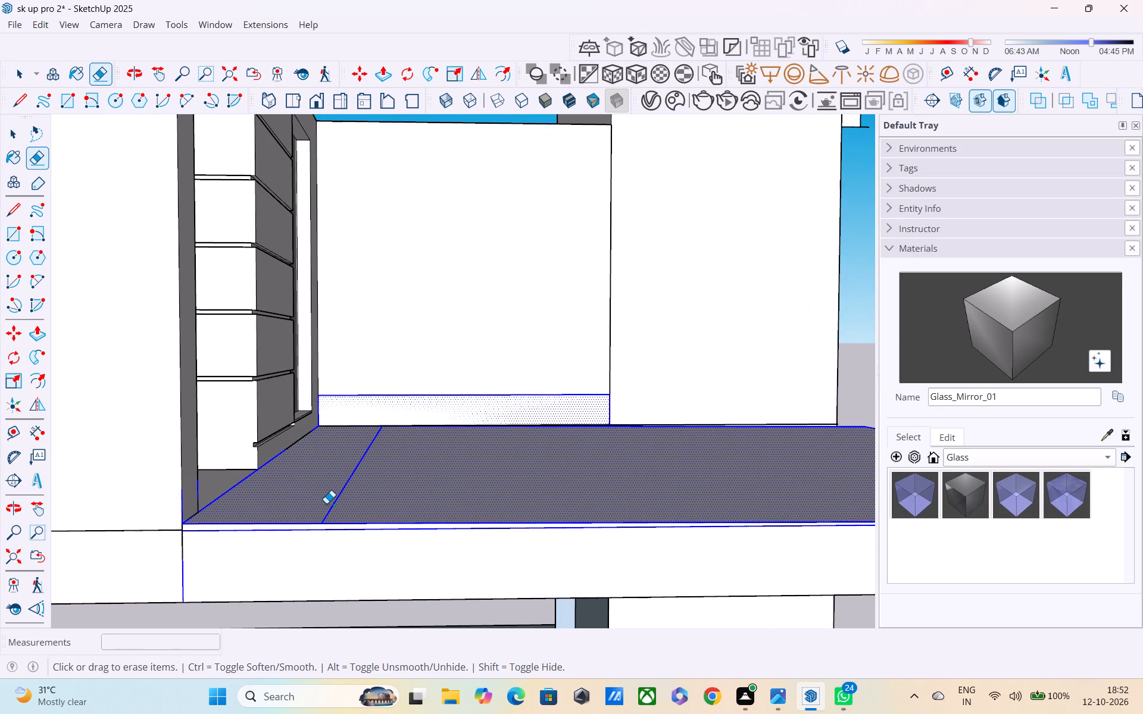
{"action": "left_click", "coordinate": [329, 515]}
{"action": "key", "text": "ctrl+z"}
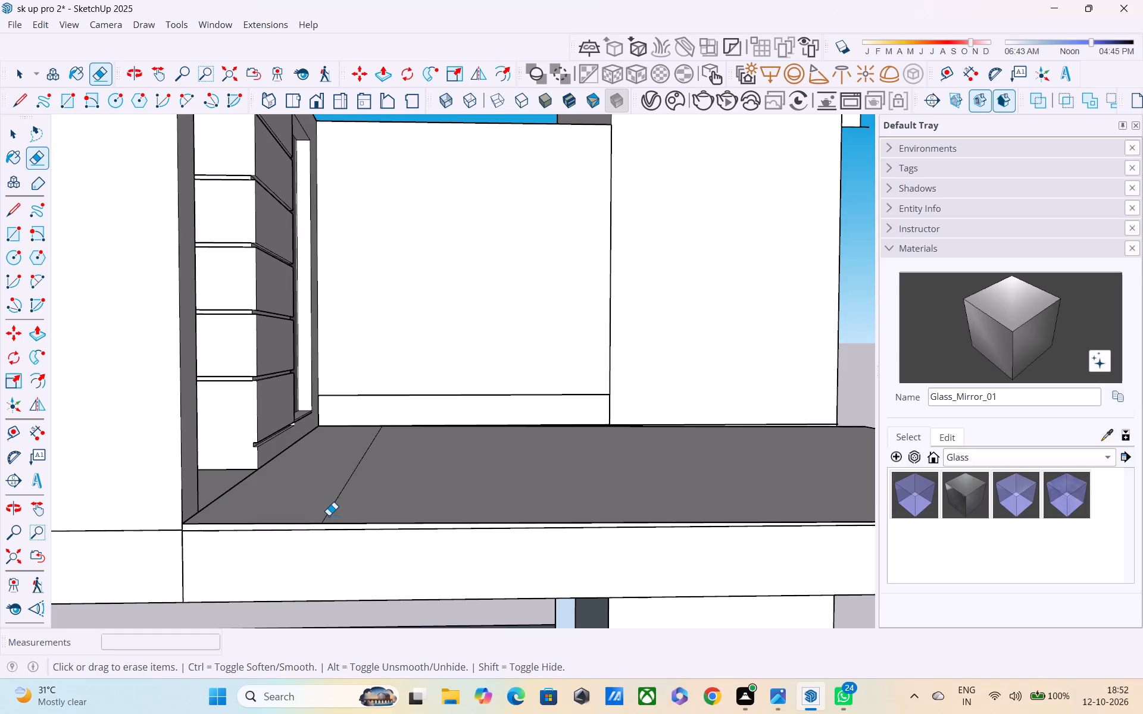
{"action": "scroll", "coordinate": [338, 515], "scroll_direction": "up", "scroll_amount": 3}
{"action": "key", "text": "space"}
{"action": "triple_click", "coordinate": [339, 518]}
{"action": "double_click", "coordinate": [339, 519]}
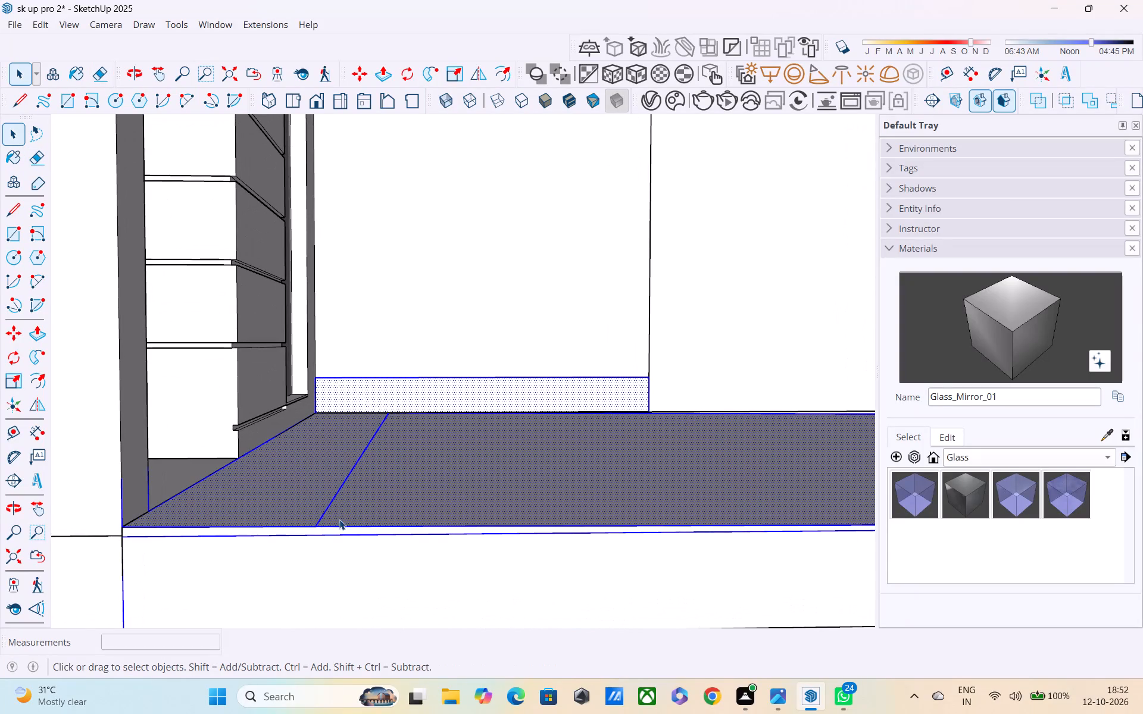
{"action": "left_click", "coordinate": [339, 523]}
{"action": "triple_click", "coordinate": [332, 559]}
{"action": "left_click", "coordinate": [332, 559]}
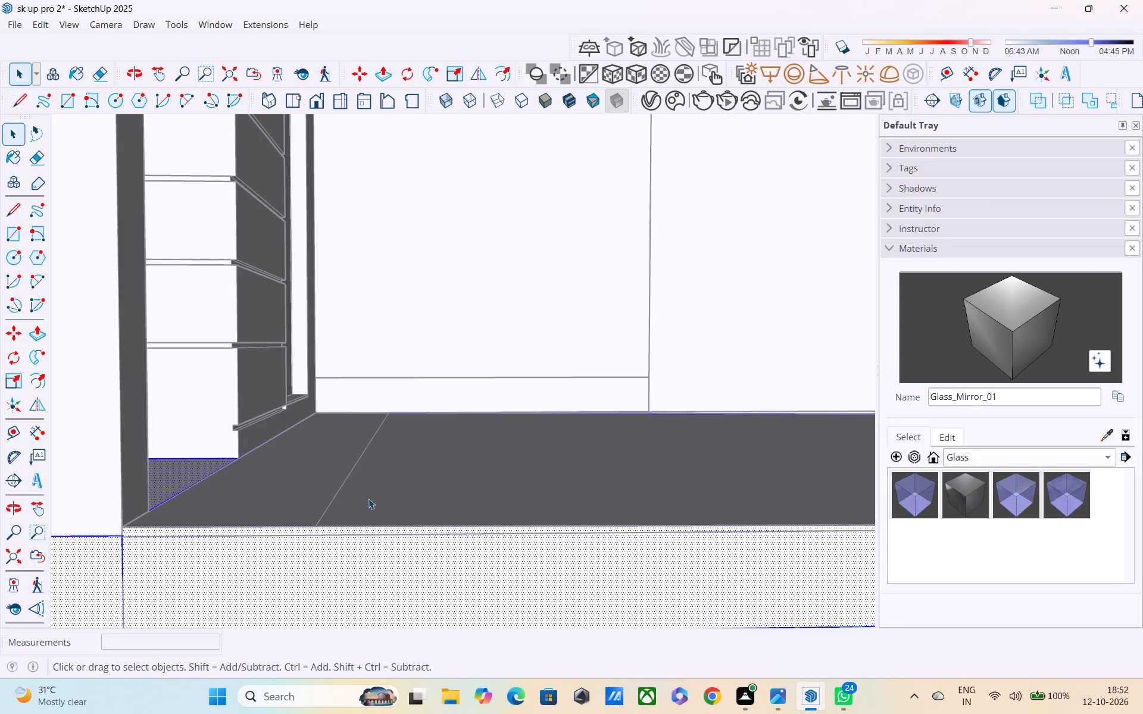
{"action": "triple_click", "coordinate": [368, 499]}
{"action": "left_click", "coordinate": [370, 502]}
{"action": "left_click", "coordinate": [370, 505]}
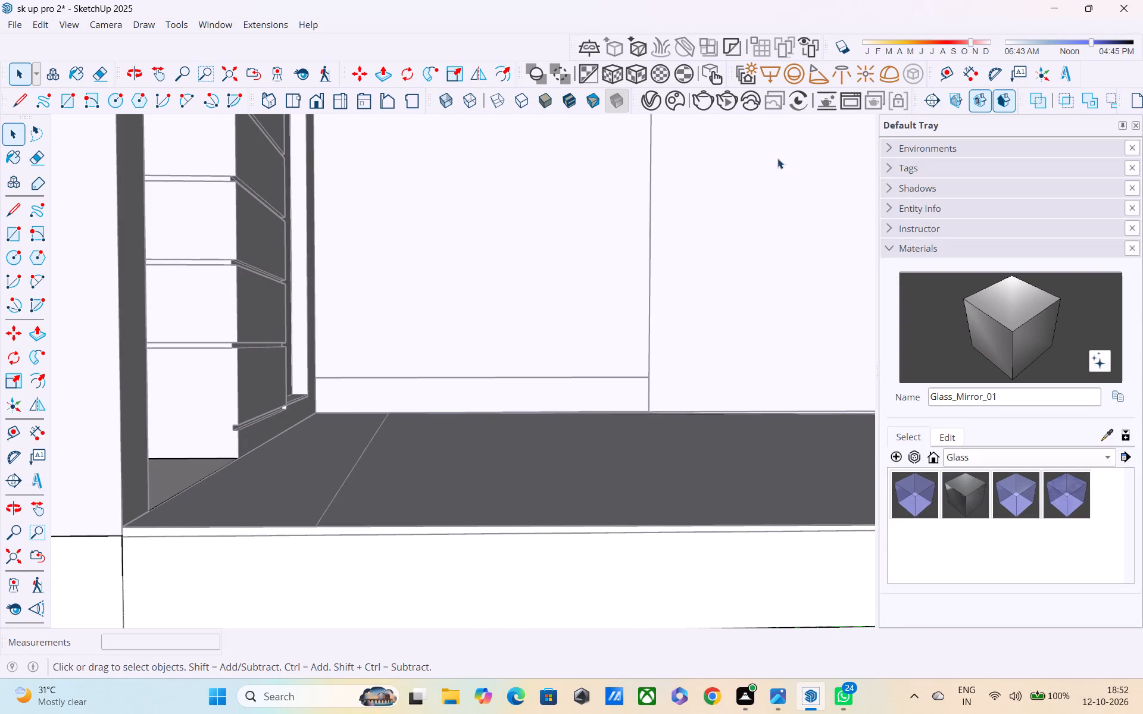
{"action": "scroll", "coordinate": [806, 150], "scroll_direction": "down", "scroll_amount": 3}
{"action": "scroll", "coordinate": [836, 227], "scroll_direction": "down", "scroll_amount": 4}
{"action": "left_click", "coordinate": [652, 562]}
Delete the overlapping horizontal line along the base of the wall beside the tower.
{"action": "scroll", "coordinate": [649, 532], "scroll_direction": "down", "scroll_amount": 3}
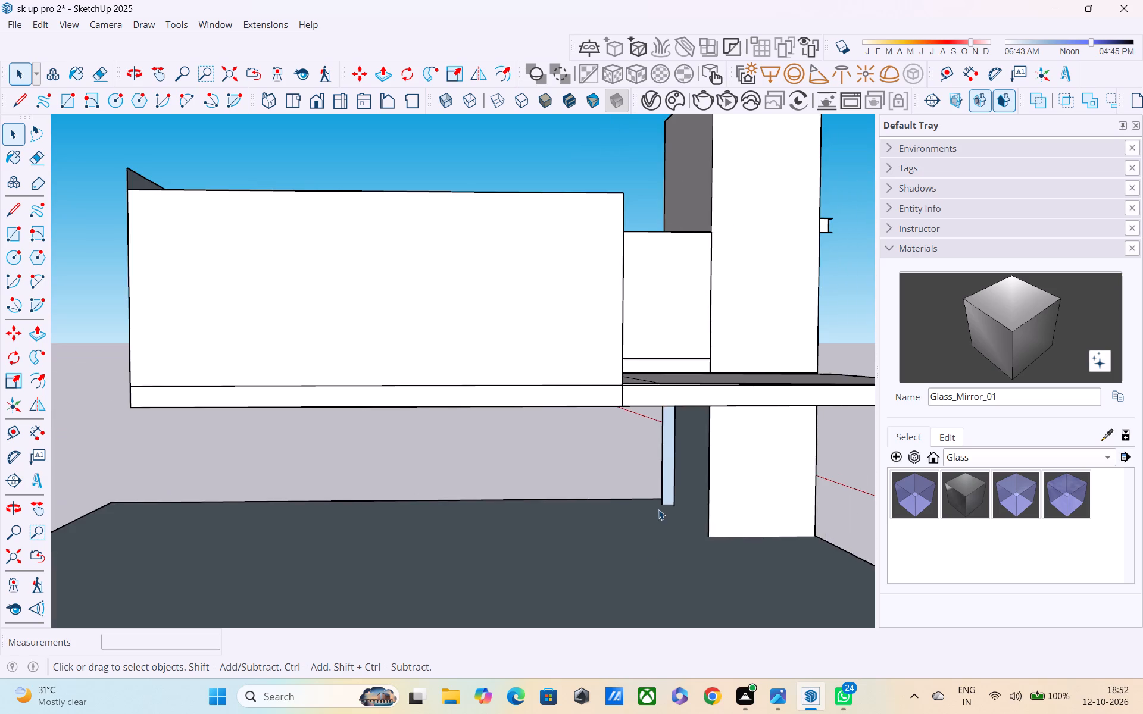
{"action": "middle_click_drag", "start_coordinate": [658, 508], "coordinate": [282, 533]}
{"action": "scroll", "coordinate": [350, 486], "scroll_direction": "down", "scroll_amount": 3}
{"action": "scroll", "coordinate": [496, 421], "scroll_direction": "up", "scroll_amount": 1}
{"action": "middle_click_drag", "start_coordinate": [521, 416], "coordinate": [632, 415]}
{"action": "scroll", "coordinate": [581, 411], "scroll_direction": "up", "scroll_amount": 7}
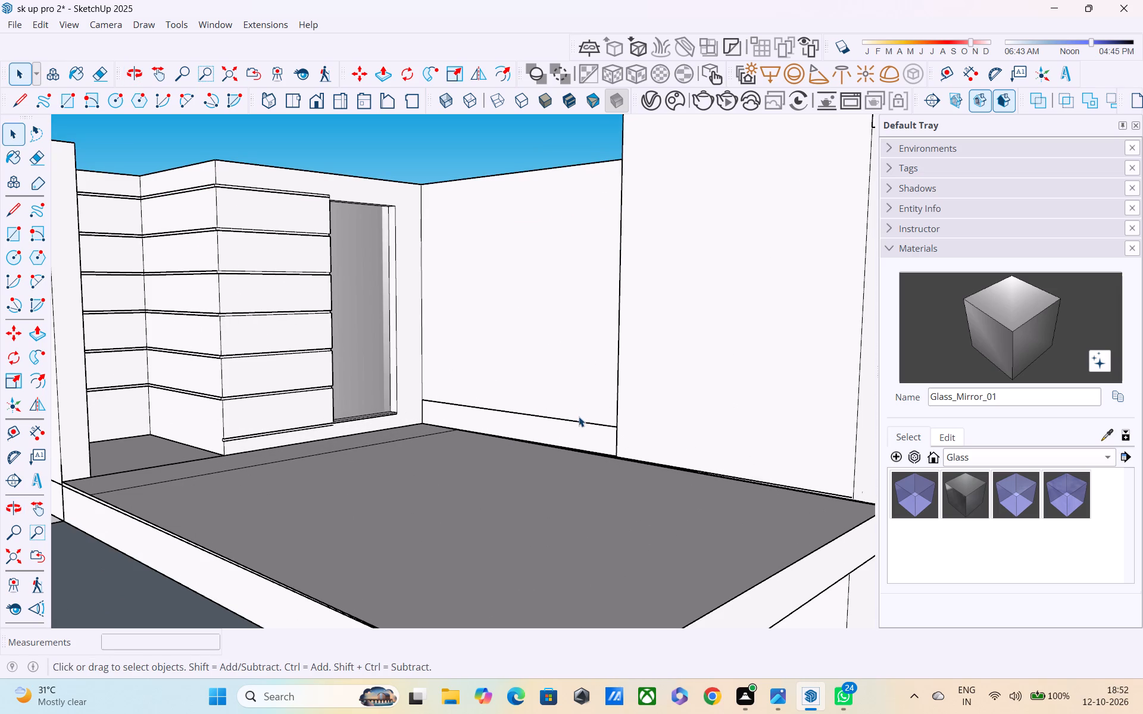
{"action": "left_click", "coordinate": [579, 421]}
{"action": "key", "text": "Delete"}
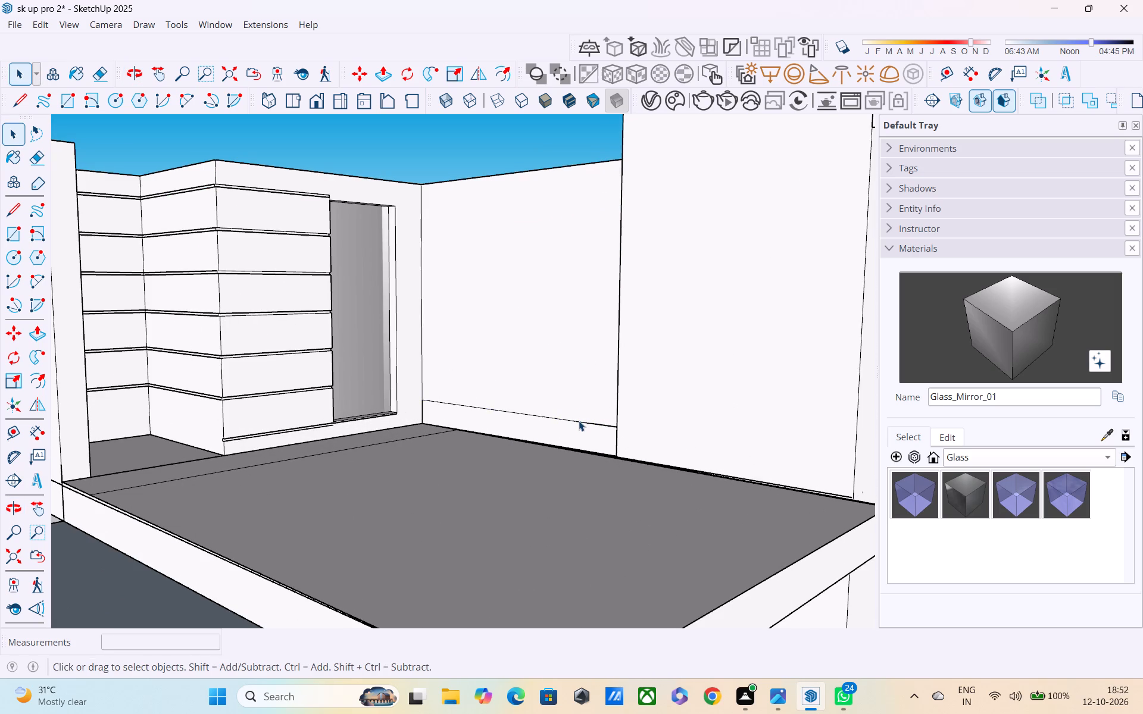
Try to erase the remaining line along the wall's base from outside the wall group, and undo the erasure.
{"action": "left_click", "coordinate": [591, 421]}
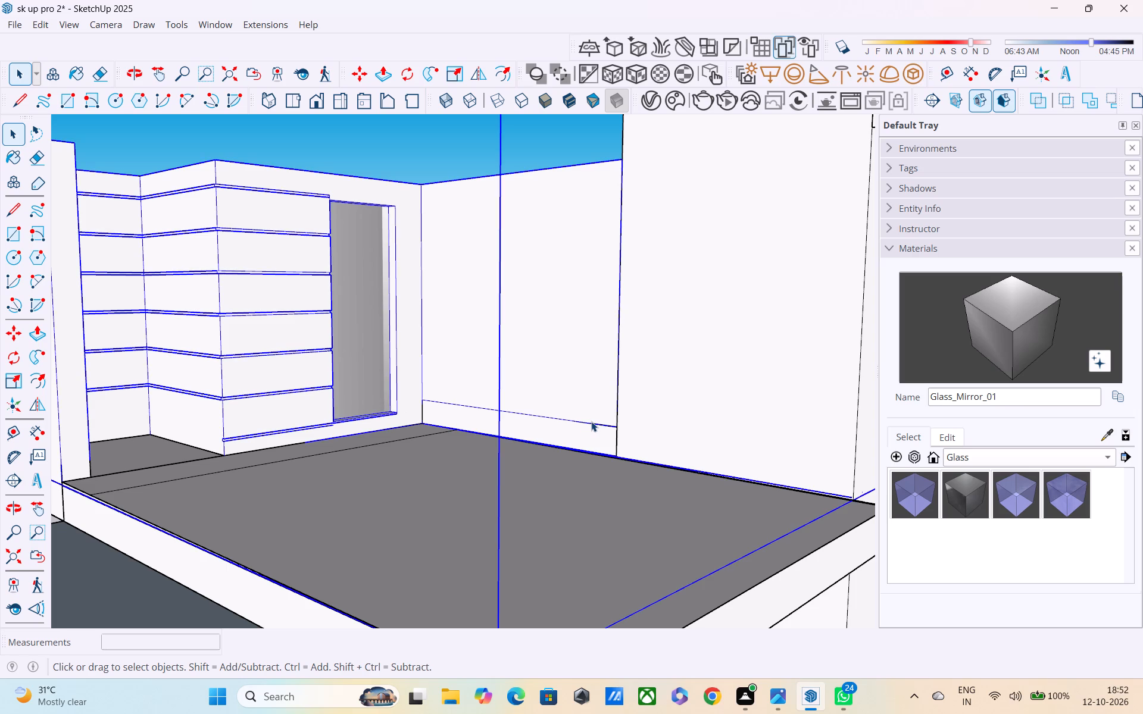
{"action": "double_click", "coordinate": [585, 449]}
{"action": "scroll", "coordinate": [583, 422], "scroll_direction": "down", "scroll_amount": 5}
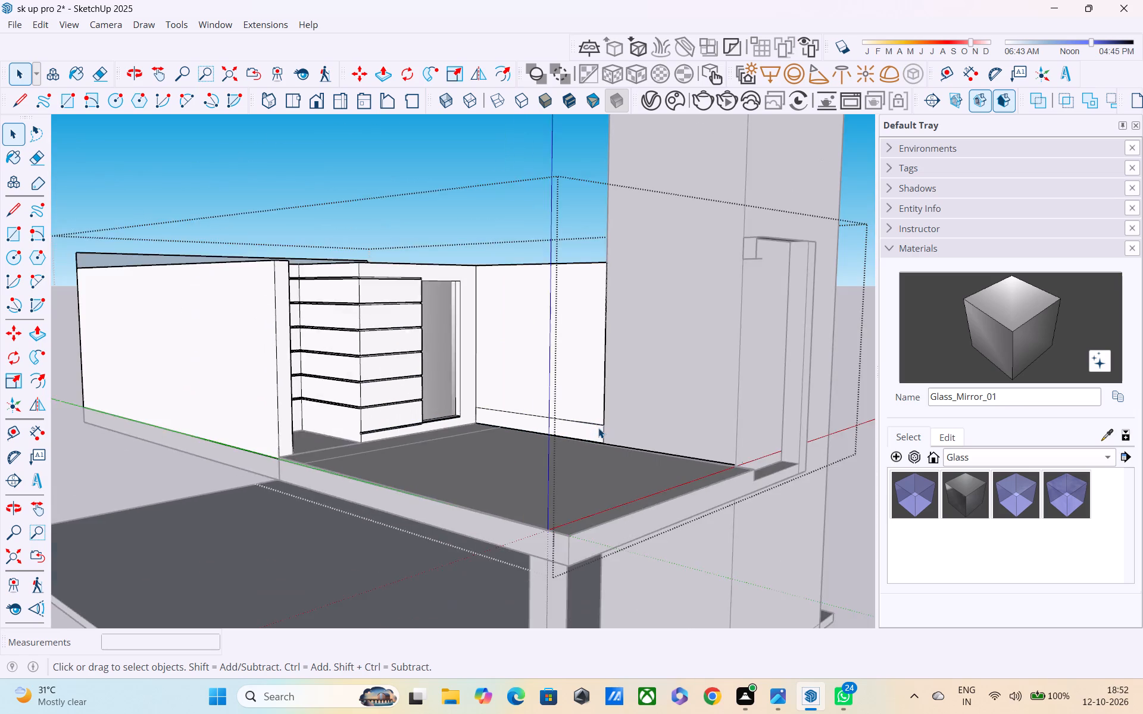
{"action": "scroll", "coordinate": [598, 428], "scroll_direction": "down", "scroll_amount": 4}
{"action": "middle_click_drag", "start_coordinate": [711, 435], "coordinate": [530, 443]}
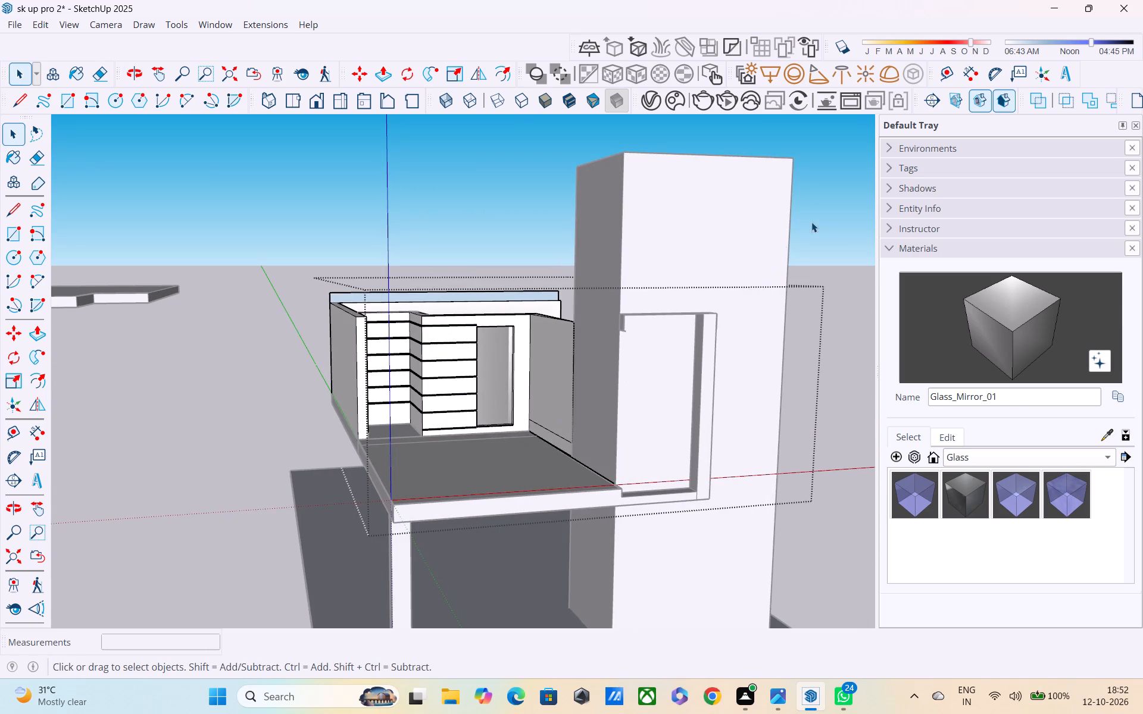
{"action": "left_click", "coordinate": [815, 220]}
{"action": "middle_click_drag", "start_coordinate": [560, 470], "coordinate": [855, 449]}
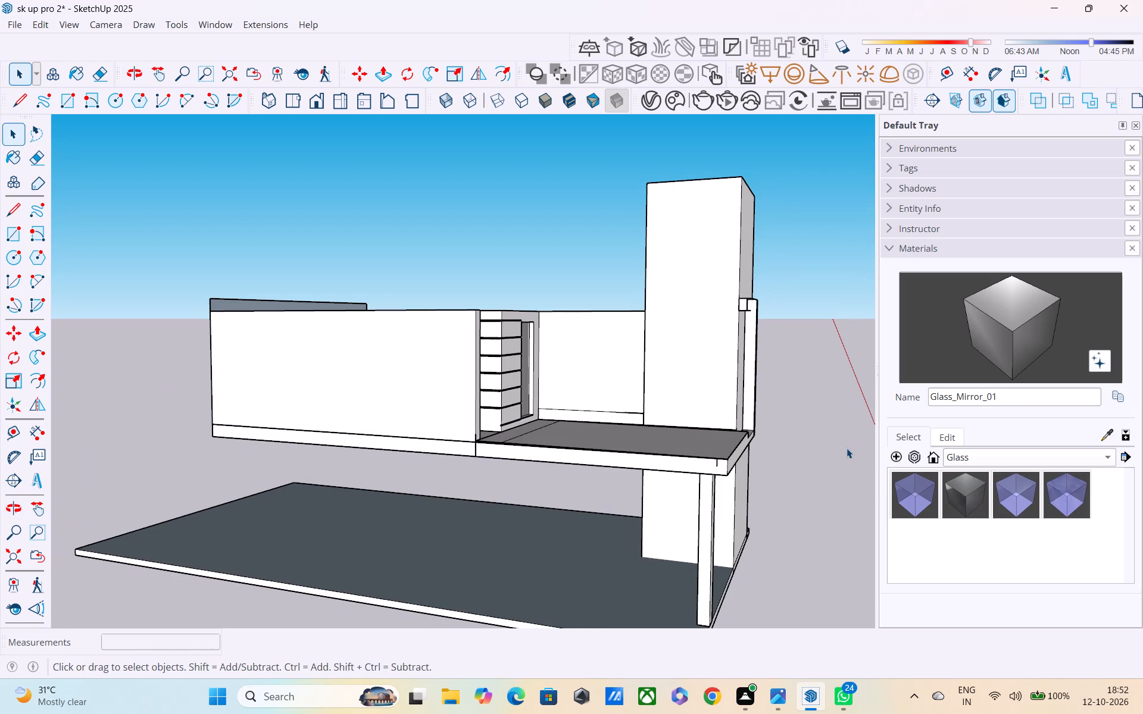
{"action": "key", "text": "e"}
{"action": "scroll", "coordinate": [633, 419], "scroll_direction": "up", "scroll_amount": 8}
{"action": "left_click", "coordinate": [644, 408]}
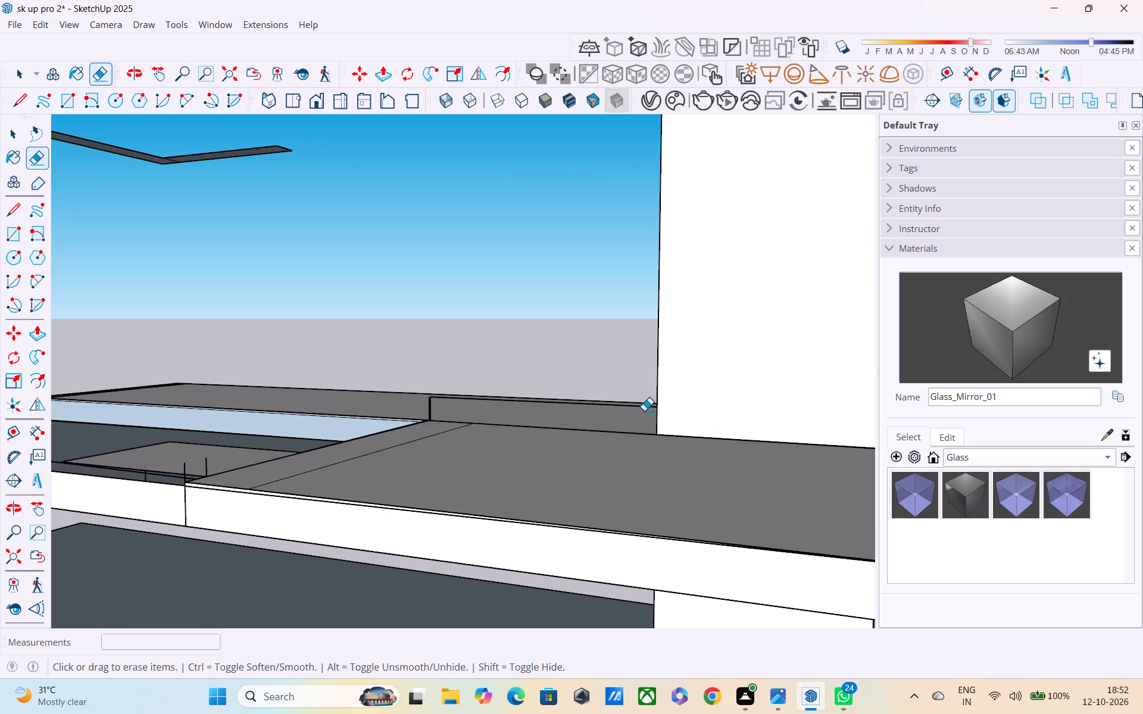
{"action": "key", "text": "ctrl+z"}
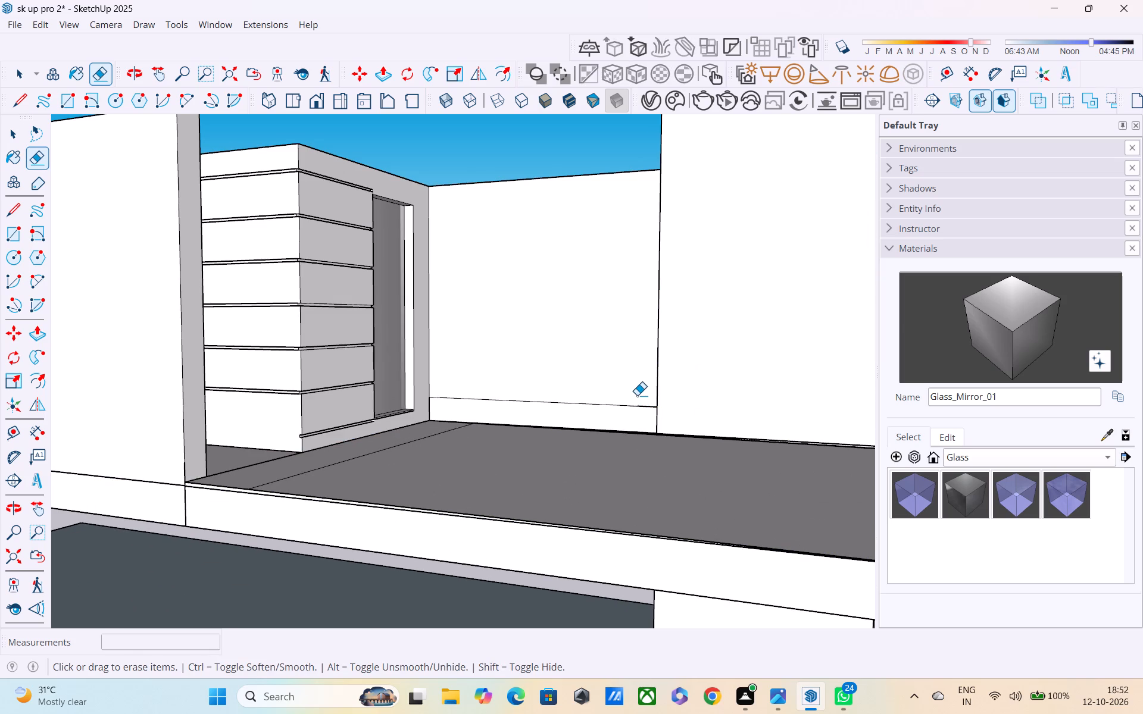
Open the wall group and erase the edge dividing the base strip from the wall face beside the tower.
{"action": "key", "text": "space"}
{"action": "key", "text": "space"}
{"action": "double_click", "coordinate": [598, 369]}
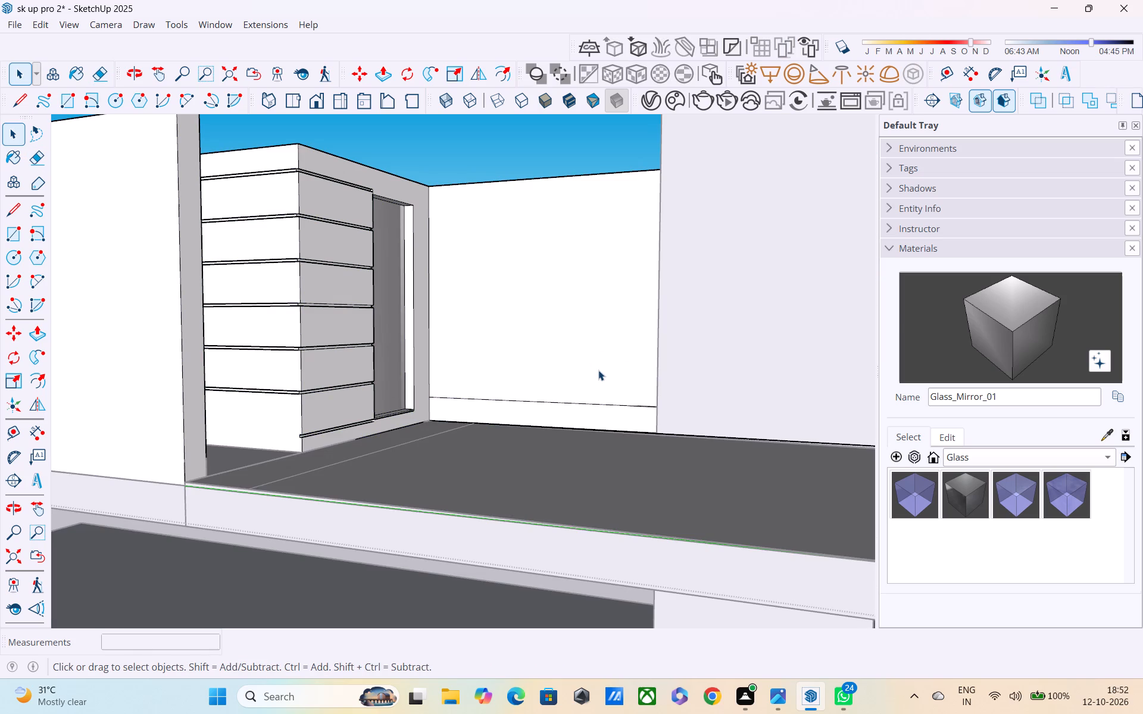
{"action": "double_click", "coordinate": [595, 359]}
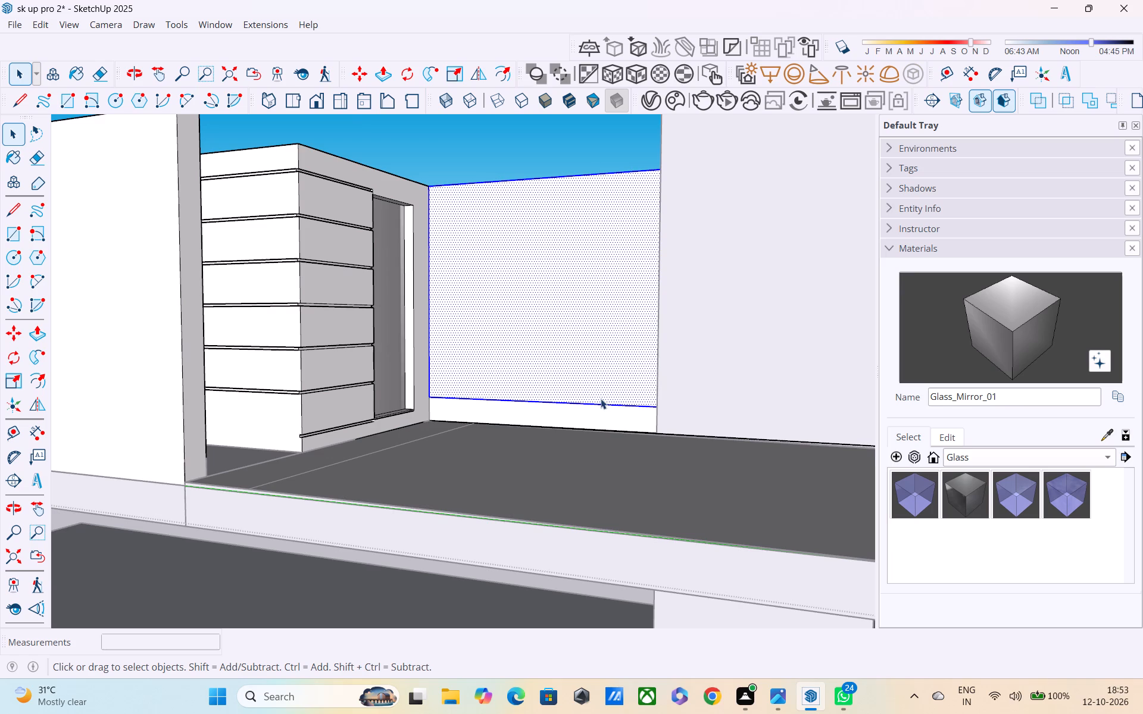
{"action": "scroll", "coordinate": [601, 400], "scroll_direction": "up", "scroll_amount": 2}
{"action": "double_click", "coordinate": [627, 431]}
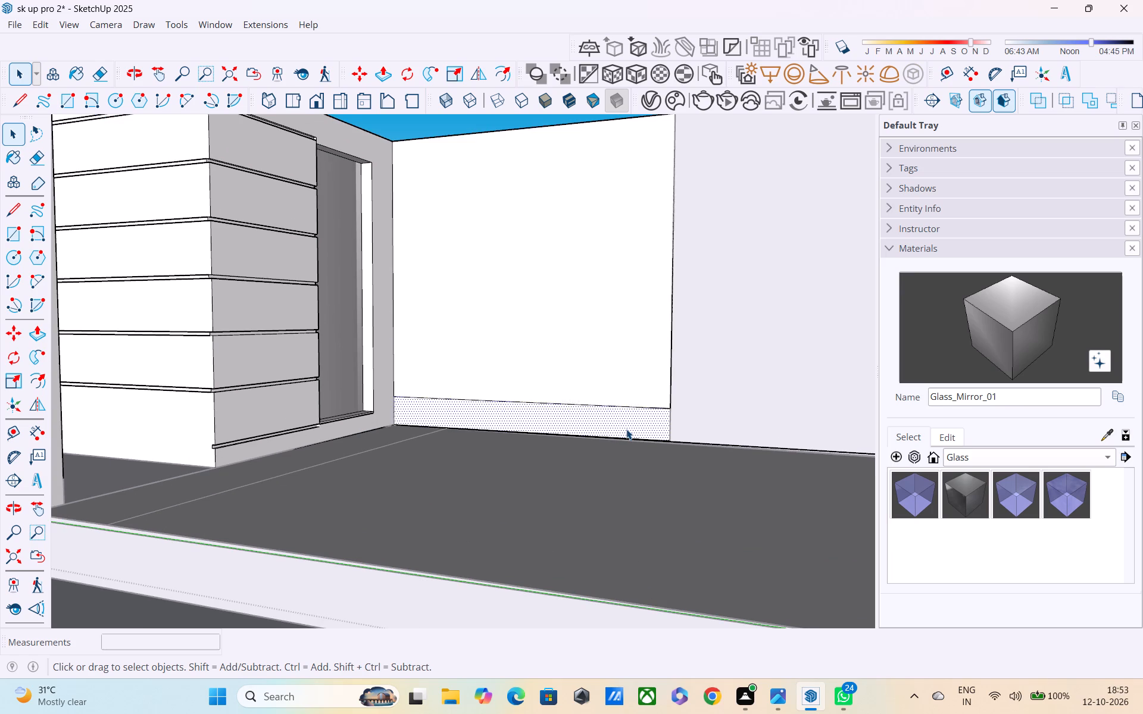
{"action": "left_click", "coordinate": [626, 429]}
{"action": "left_click", "coordinate": [617, 373]}
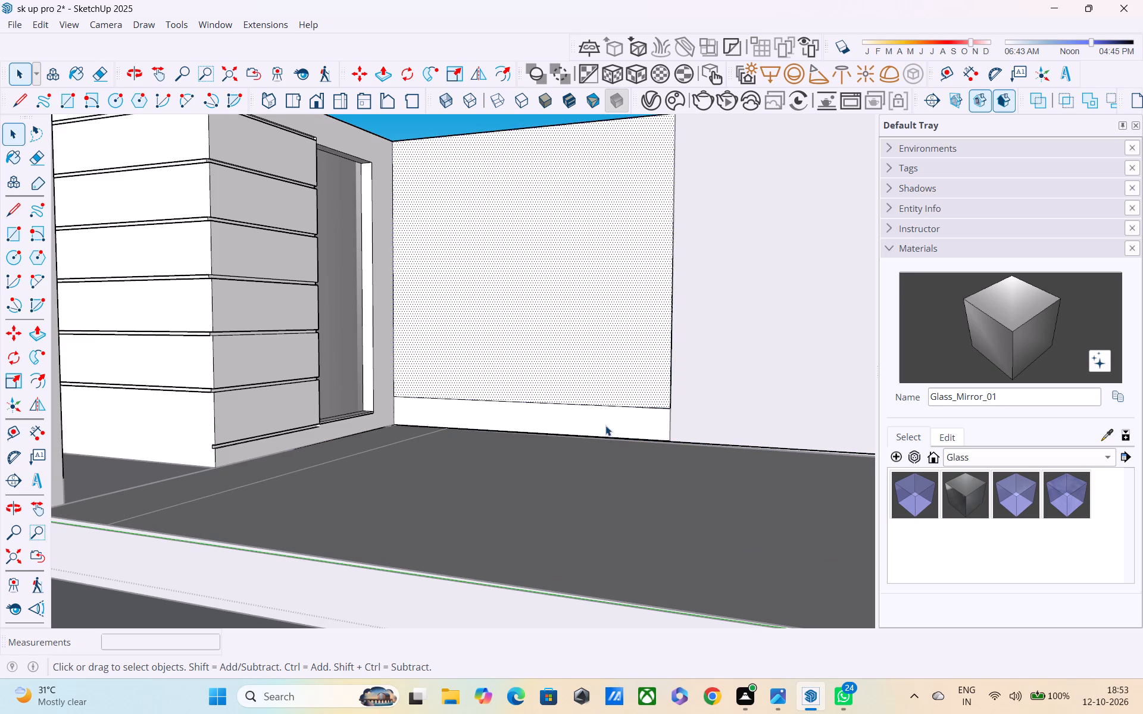
{"action": "key", "text": "e"}
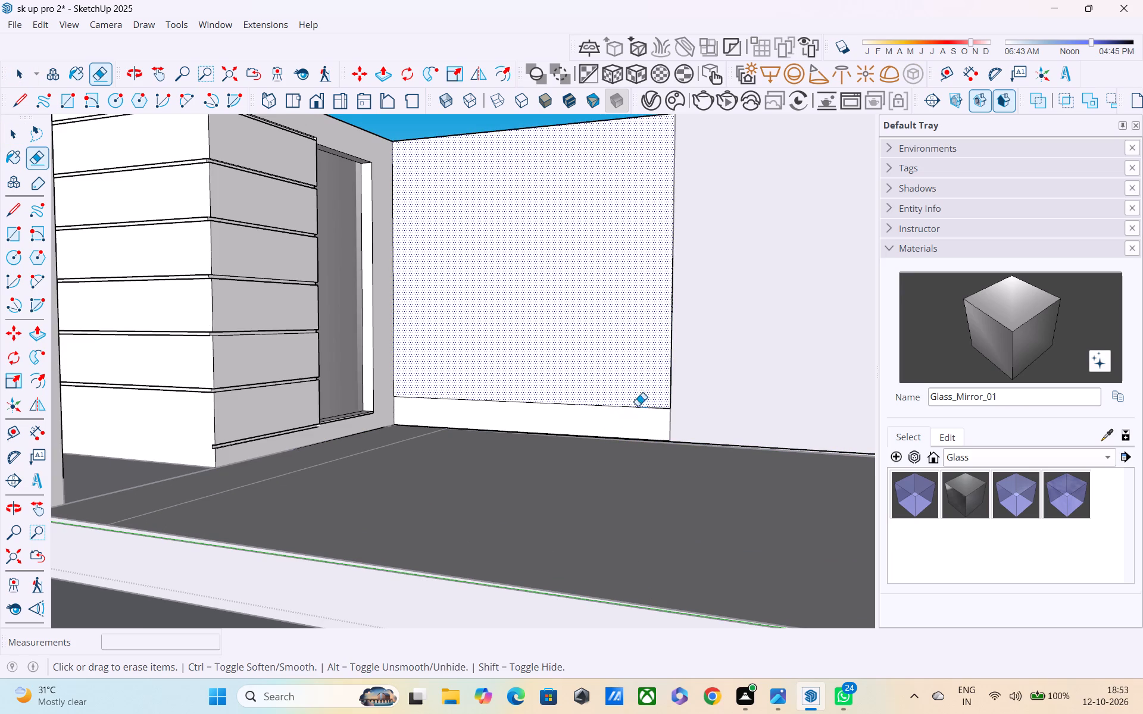
{"action": "left_click", "coordinate": [652, 411]}
{"action": "left_click", "coordinate": [655, 411]}
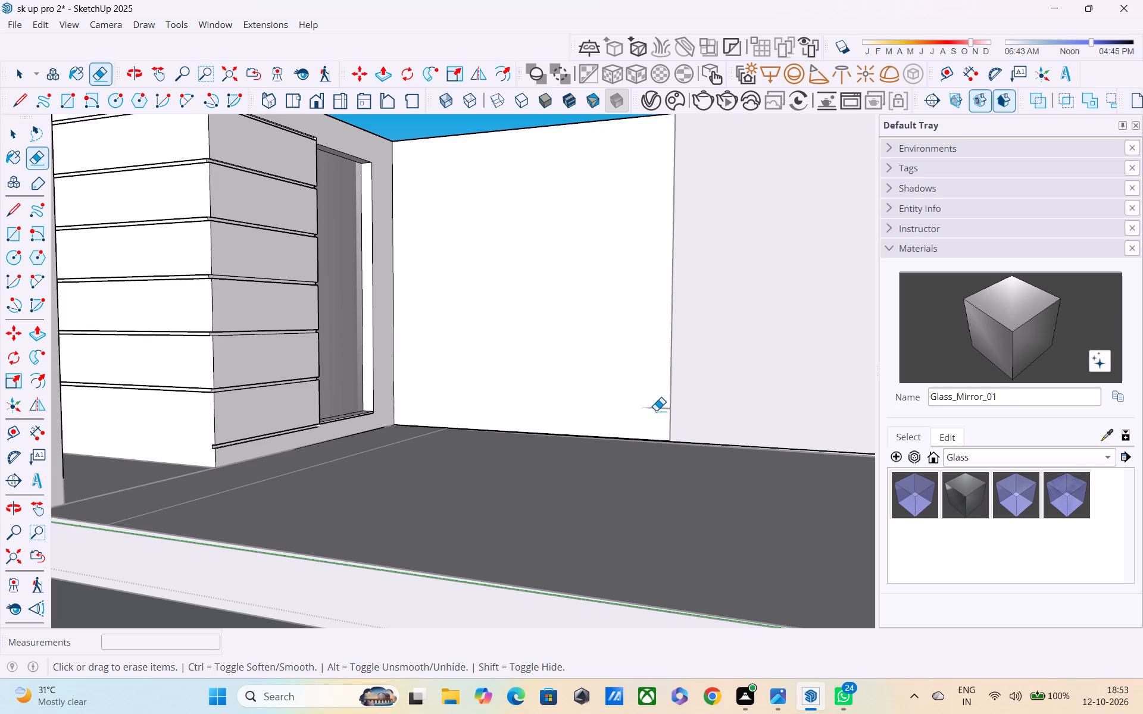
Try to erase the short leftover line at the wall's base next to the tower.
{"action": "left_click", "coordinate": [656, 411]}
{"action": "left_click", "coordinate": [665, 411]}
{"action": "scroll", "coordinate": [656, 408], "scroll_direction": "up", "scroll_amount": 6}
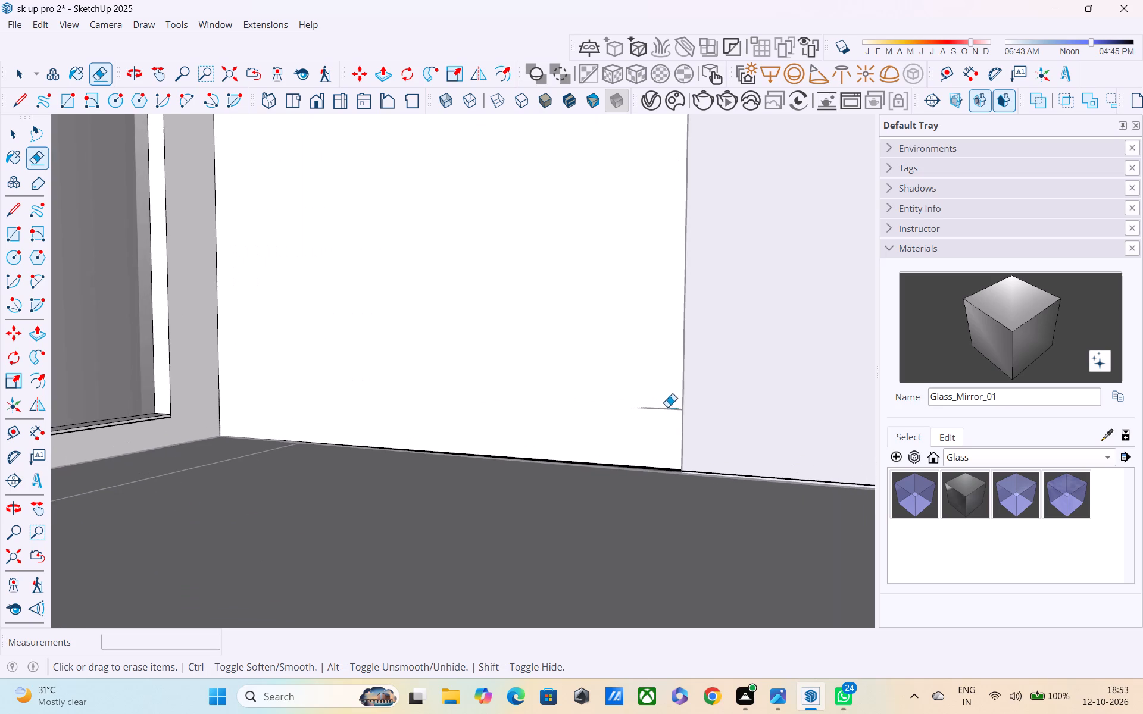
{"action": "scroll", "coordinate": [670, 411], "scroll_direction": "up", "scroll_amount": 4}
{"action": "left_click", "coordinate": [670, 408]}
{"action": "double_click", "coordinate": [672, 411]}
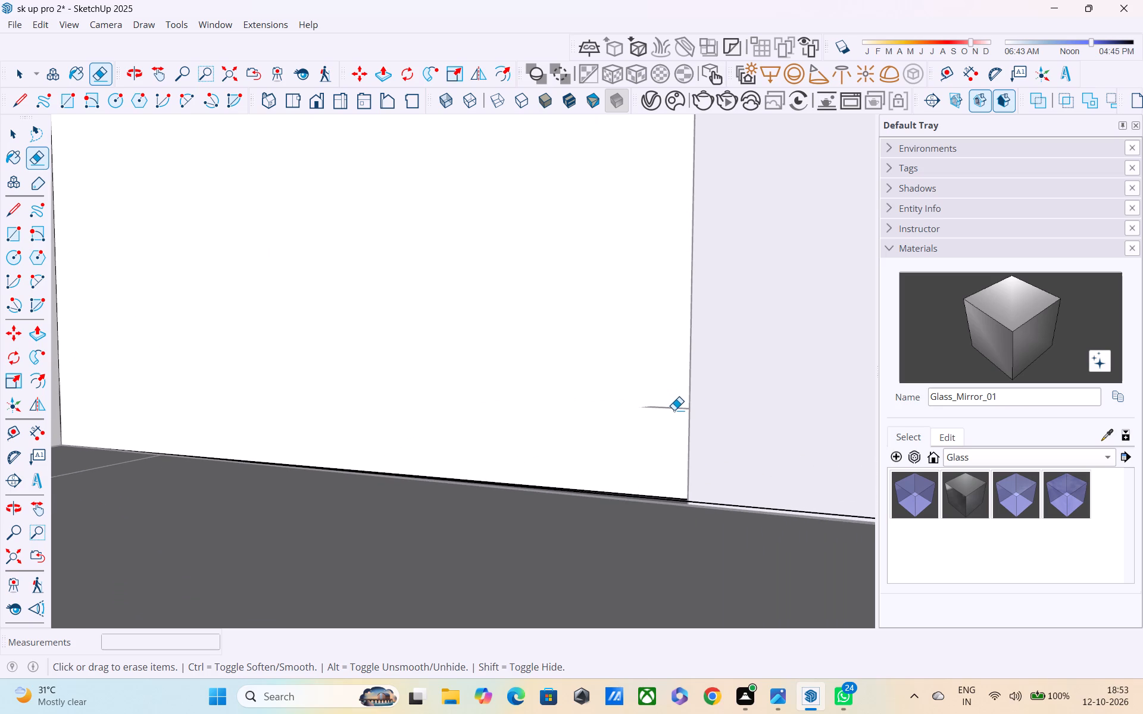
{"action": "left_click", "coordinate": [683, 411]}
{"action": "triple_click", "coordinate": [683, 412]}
Examine the whole building and its surroundings from several sides.
{"action": "scroll", "coordinate": [679, 410], "scroll_direction": "down", "scroll_amount": 3}
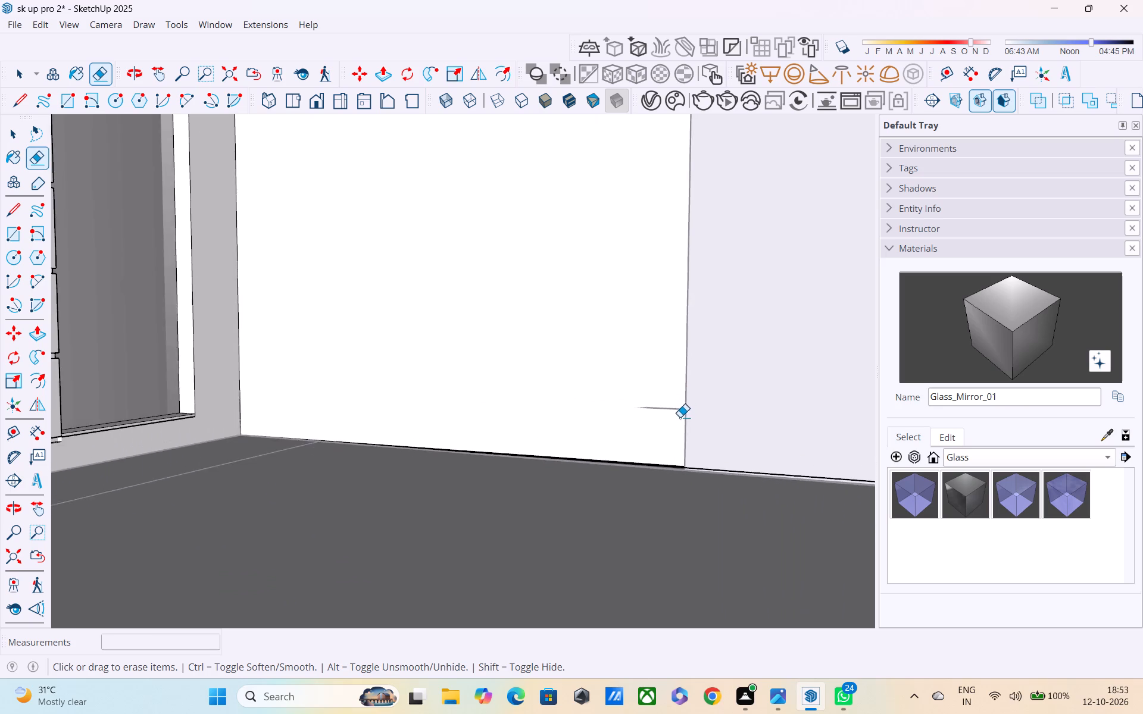
{"action": "scroll", "coordinate": [680, 417], "scroll_direction": "down", "scroll_amount": 16}
{"action": "scroll", "coordinate": [694, 398], "scroll_direction": "down", "scroll_amount": 10}
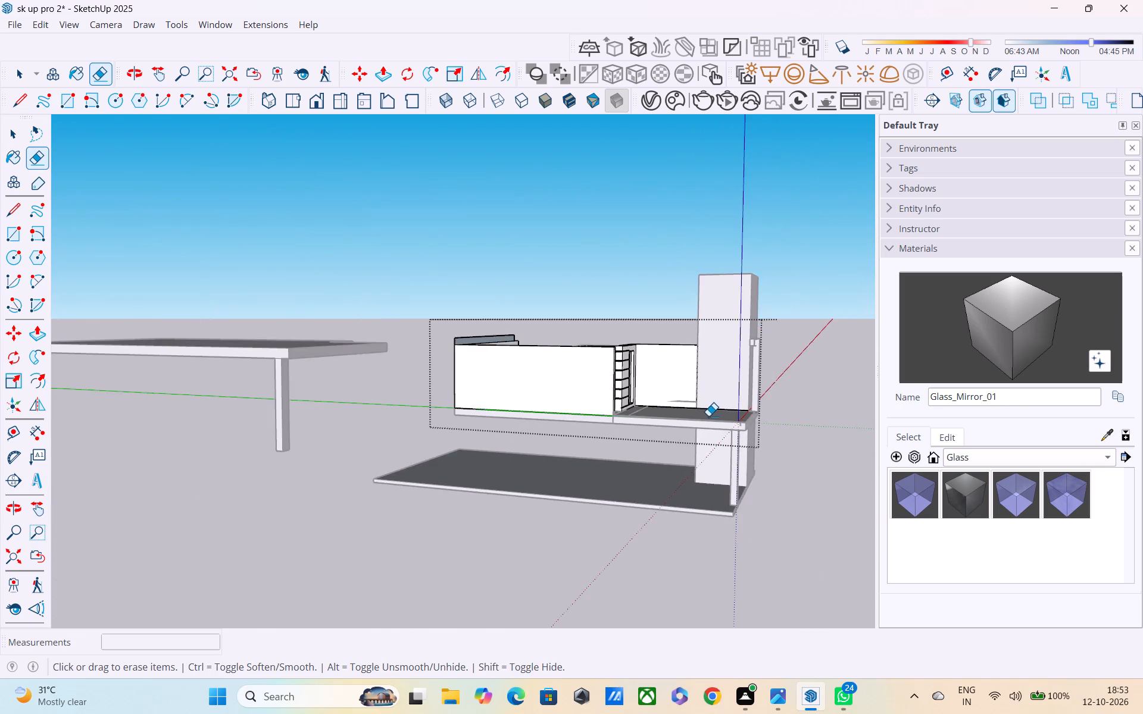
{"action": "scroll", "coordinate": [707, 416], "scroll_direction": "down", "scroll_amount": 14}
{"action": "middle_click_drag", "start_coordinate": [702, 405], "coordinate": [461, 515]}
{"action": "scroll", "coordinate": [696, 439], "scroll_direction": "down", "scroll_amount": 4}
{"action": "middle_click_drag", "start_coordinate": [771, 427], "coordinate": [415, 519]}
{"action": "scroll", "coordinate": [477, 516], "scroll_direction": "down", "scroll_amount": 4}
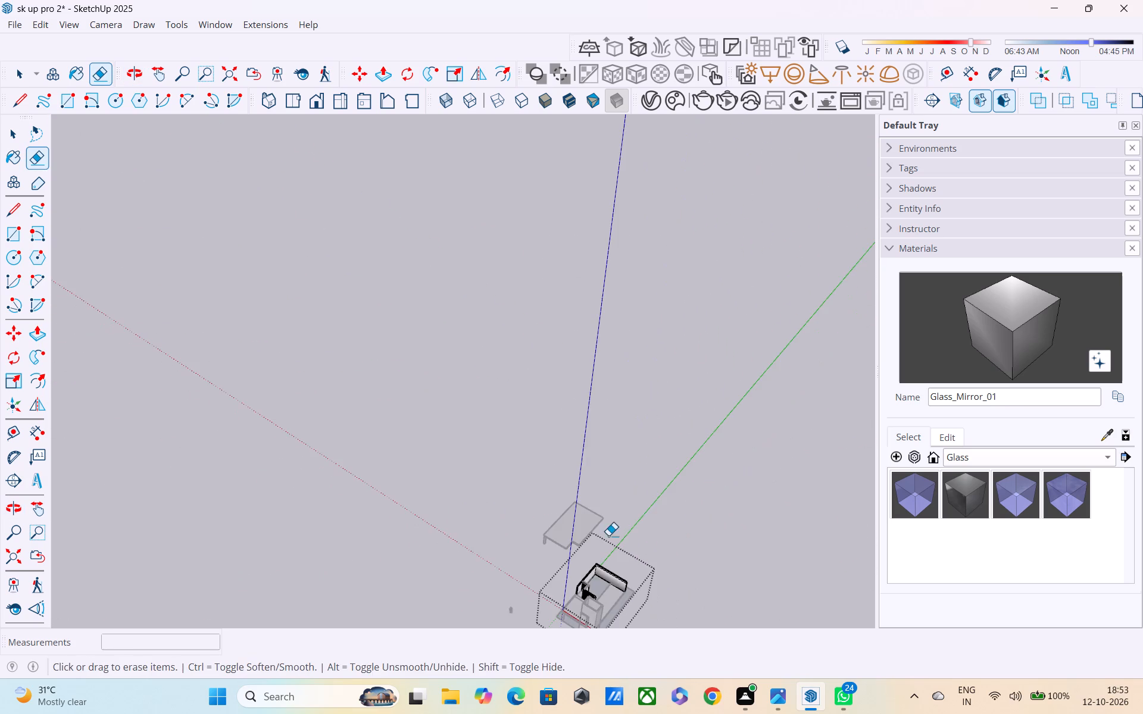
{"action": "middle_click_drag", "start_coordinate": [627, 550], "coordinate": [458, 342]}
{"action": "middle_click_drag", "start_coordinate": [516, 491], "coordinate": [377, 329]}
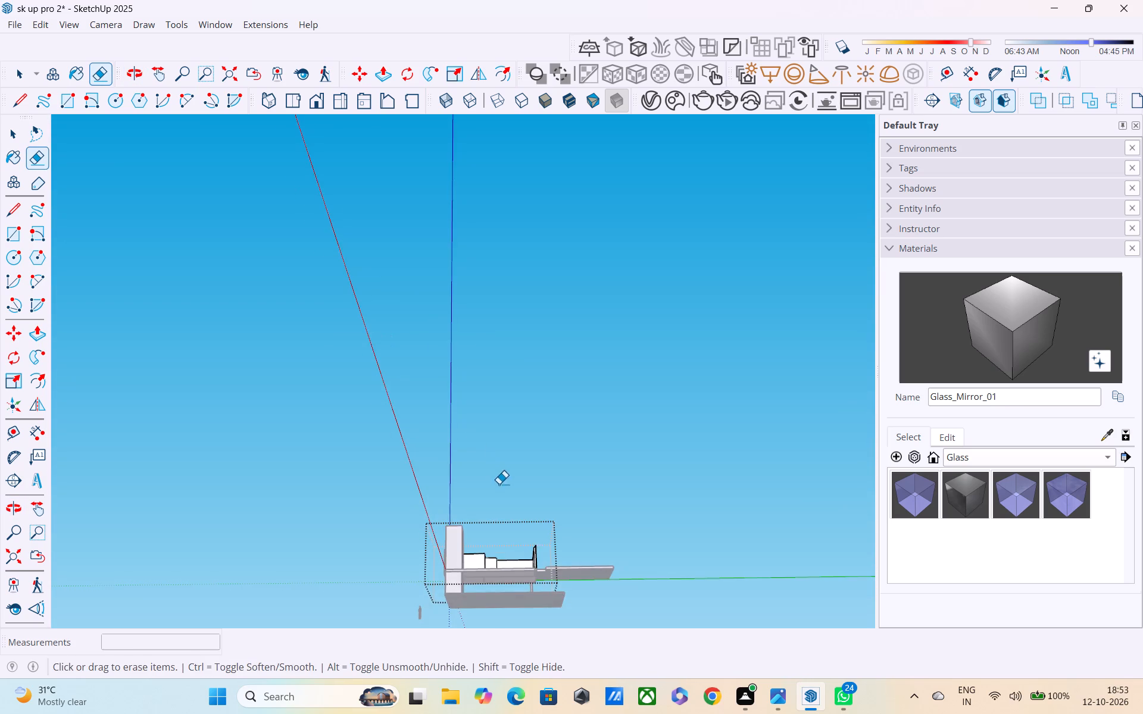
{"action": "scroll", "coordinate": [504, 490], "scroll_direction": "up", "scroll_amount": 3}
{"action": "scroll", "coordinate": [497, 568], "scroll_direction": "up", "scroll_amount": 3}
{"action": "middle_click_drag", "start_coordinate": [497, 585], "coordinate": [483, 682]}
{"action": "scroll", "coordinate": [429, 582], "scroll_direction": "up", "scroll_amount": 4}
{"action": "middle_click_drag", "start_coordinate": [474, 555], "coordinate": [474, 566]}
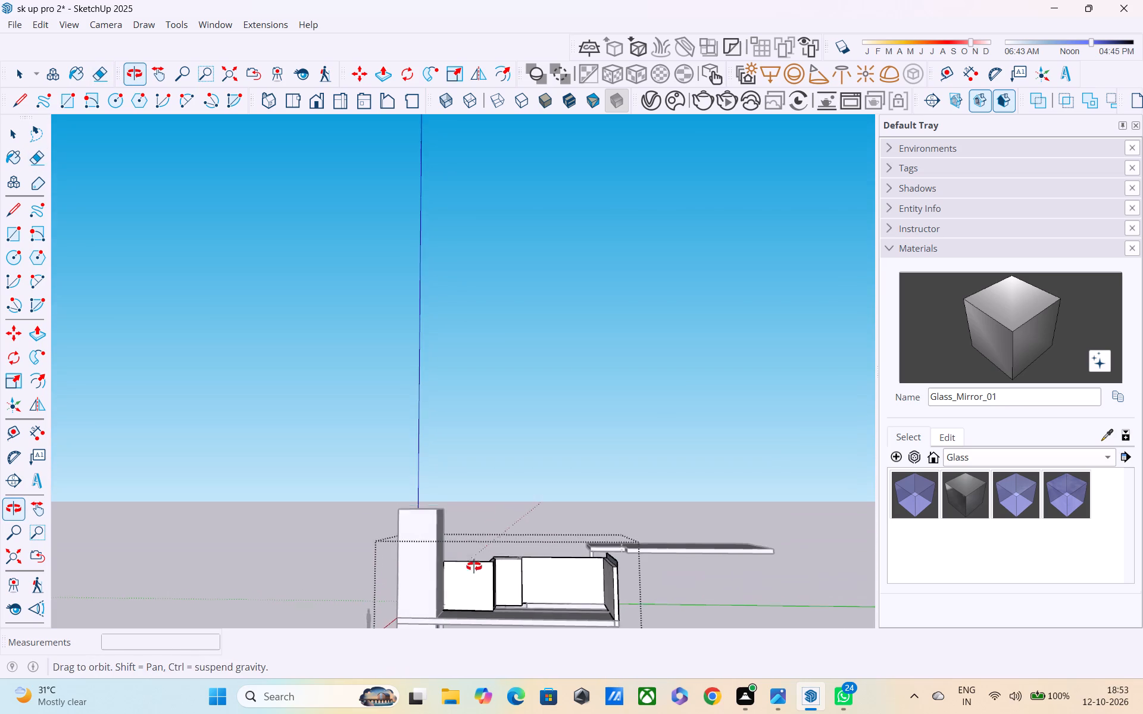
{"action": "middle_click_drag", "start_coordinate": [474, 566], "coordinate": [231, 629]}
{"action": "scroll", "coordinate": [228, 694], "scroll_direction": "up", "scroll_amount": 1}
{"action": "middle_click_drag", "start_coordinate": [387, 533], "coordinate": [110, 644]}
{"action": "middle_click_drag", "start_coordinate": [258, 554], "coordinate": [248, 556]}
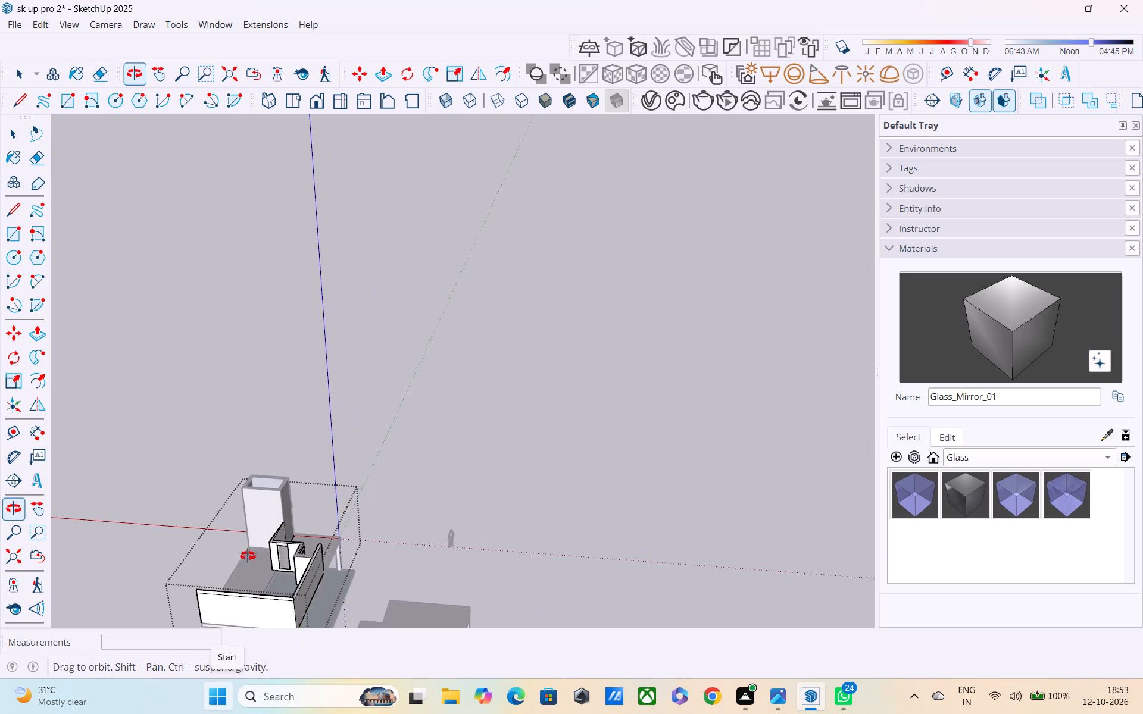
{"action": "middle_click_drag", "start_coordinate": [248, 556], "coordinate": [34, 531]}
{"action": "middle_click_drag", "start_coordinate": [392, 421], "coordinate": [223, 394]}
Delete the terrace-side face of the wall beside the tower.
{"action": "scroll", "coordinate": [331, 429], "scroll_direction": "up", "scroll_amount": 2}
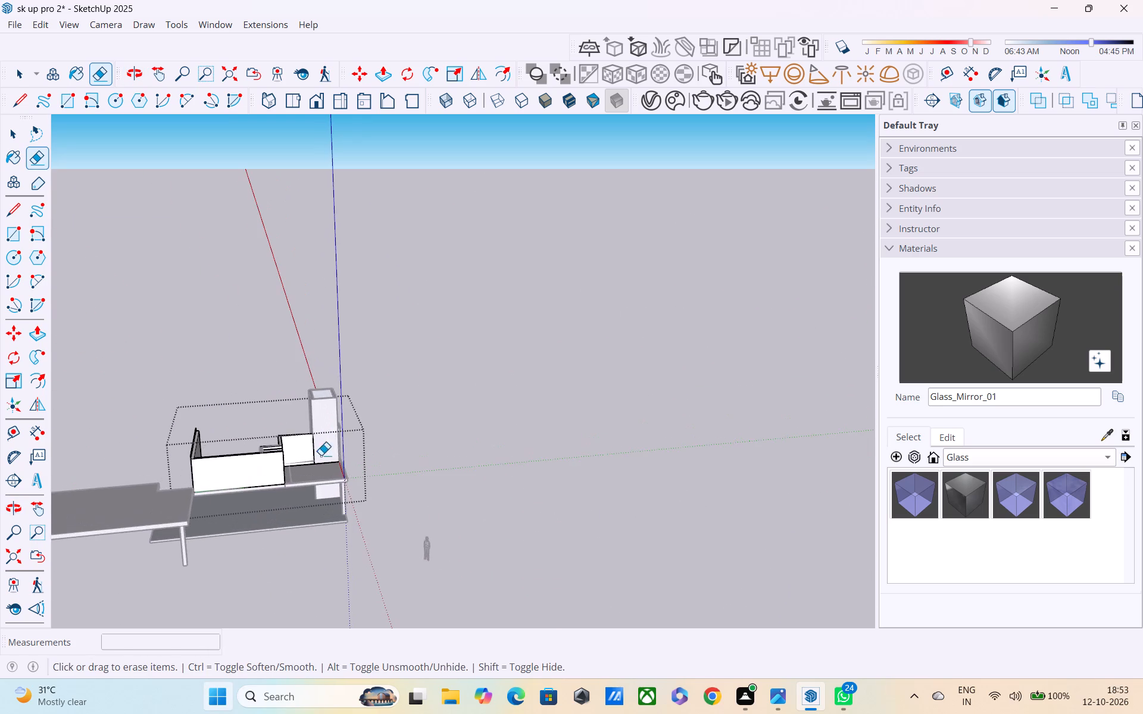
{"action": "scroll", "coordinate": [316, 459], "scroll_direction": "up", "scroll_amount": 8}
{"action": "key", "text": "space"}
{"action": "left_click", "coordinate": [288, 443]}
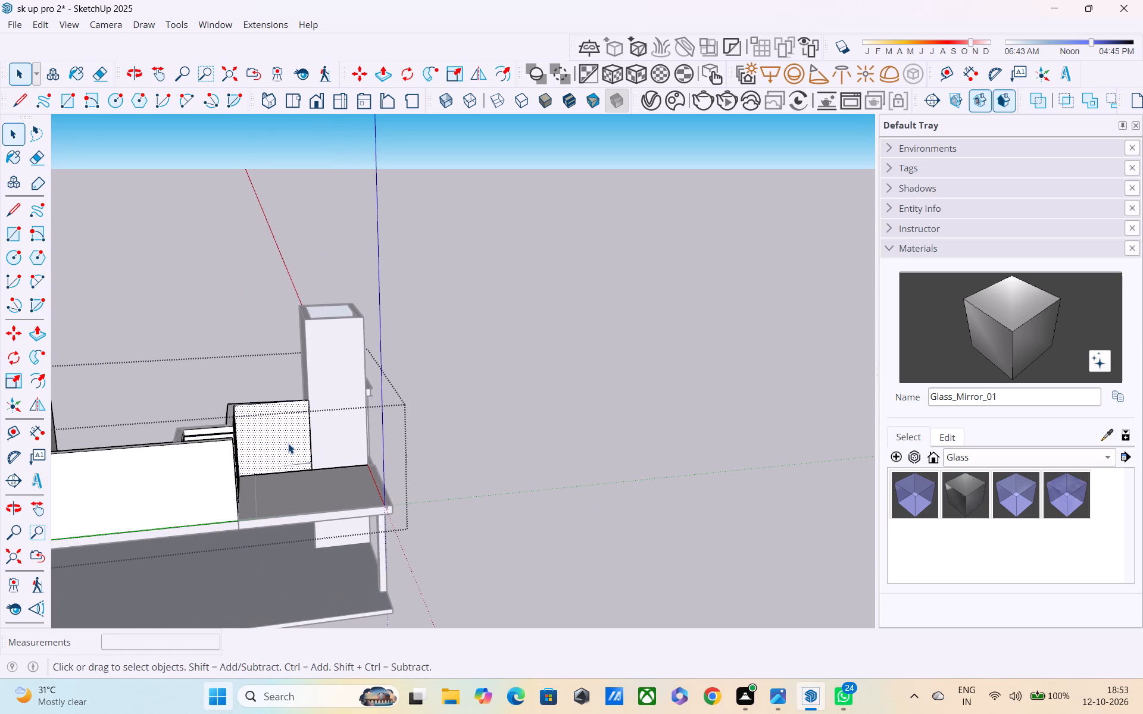
{"action": "key", "text": "Delete"}
Try to select the leftover line near the base of the wall beside the tower.
{"action": "middle_click_drag", "start_coordinate": [301, 458], "coordinate": [321, 485]}
{"action": "scroll", "coordinate": [321, 485], "scroll_direction": "up", "scroll_amount": 3}
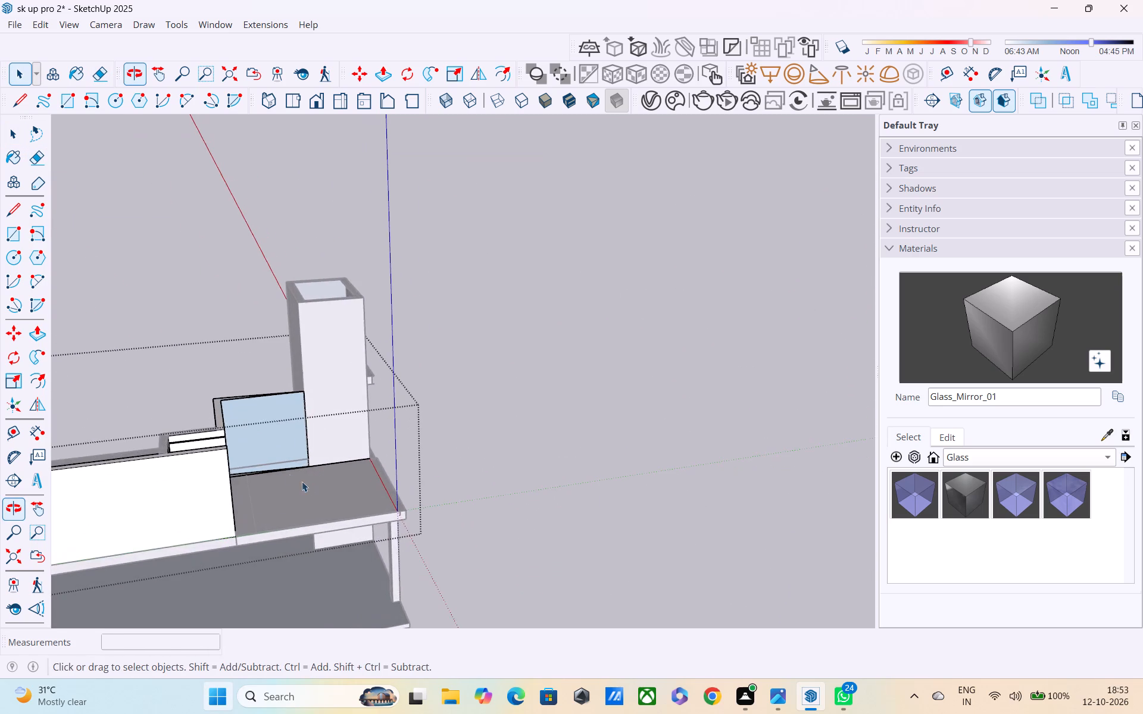
{"action": "scroll", "coordinate": [302, 481], "scroll_direction": "up", "scroll_amount": 7}
{"action": "left_click", "coordinate": [289, 461]}
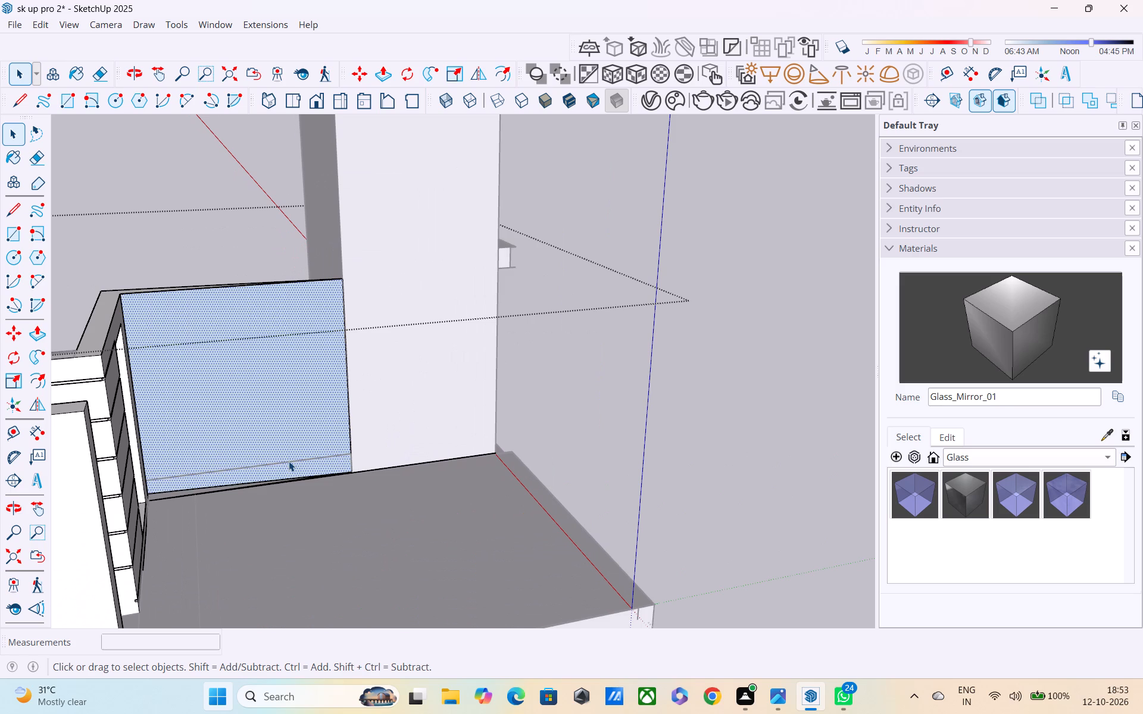
{"action": "left_click", "coordinate": [629, 351]}
{"action": "triple_click", "coordinate": [302, 444]}
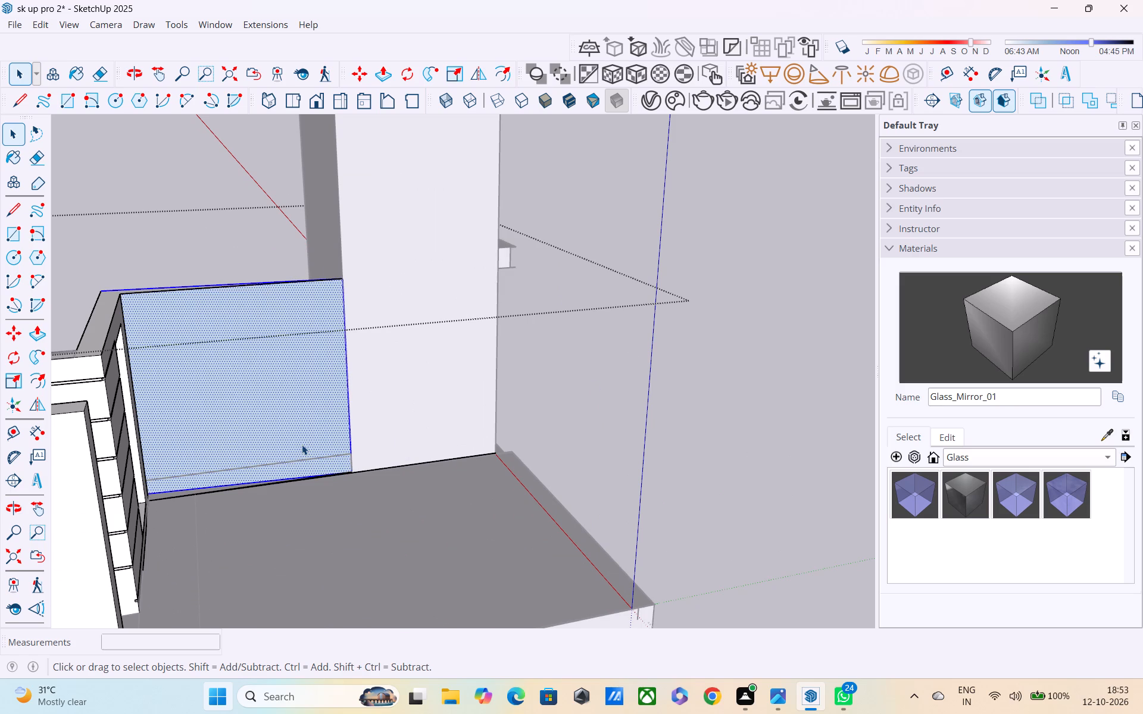
{"action": "left_click", "coordinate": [302, 444]}
{"action": "left_click", "coordinate": [295, 502]}
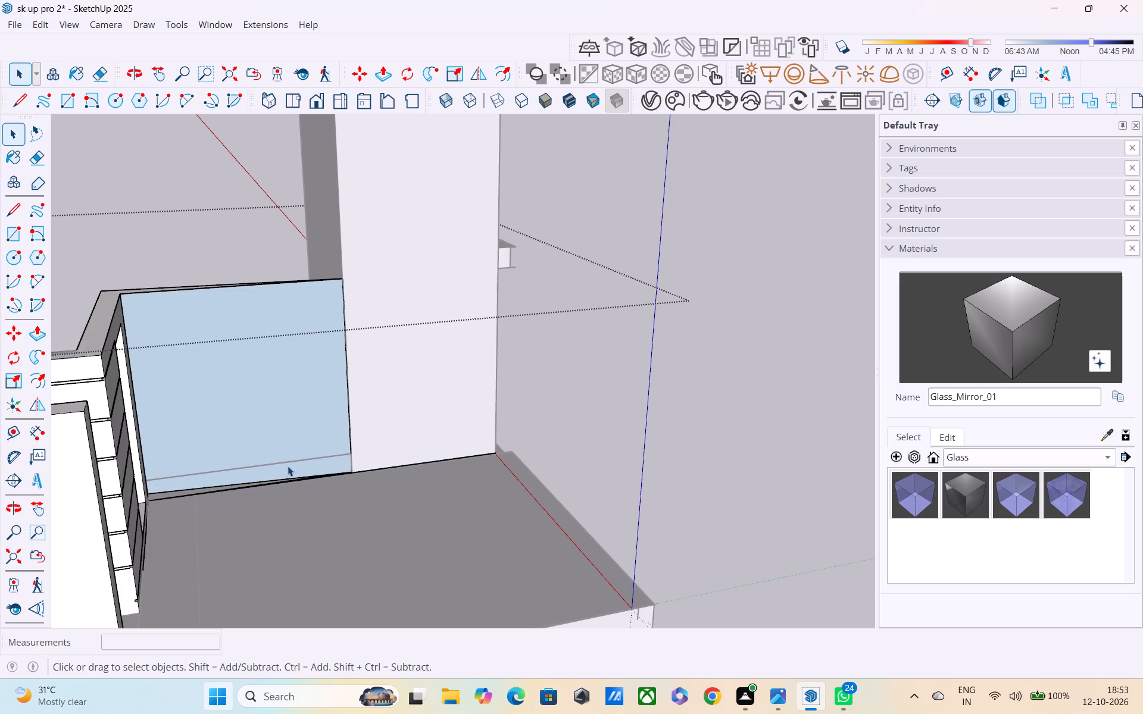
{"action": "double_click", "coordinate": [285, 462]}
{"action": "left_click", "coordinate": [288, 461]}
{"action": "left_click", "coordinate": [573, 386]}
Delete the stray slanted edge on the floor along the base of the wall beside the tower.
{"action": "middle_click_drag", "start_coordinate": [399, 475], "coordinate": [946, 421]}
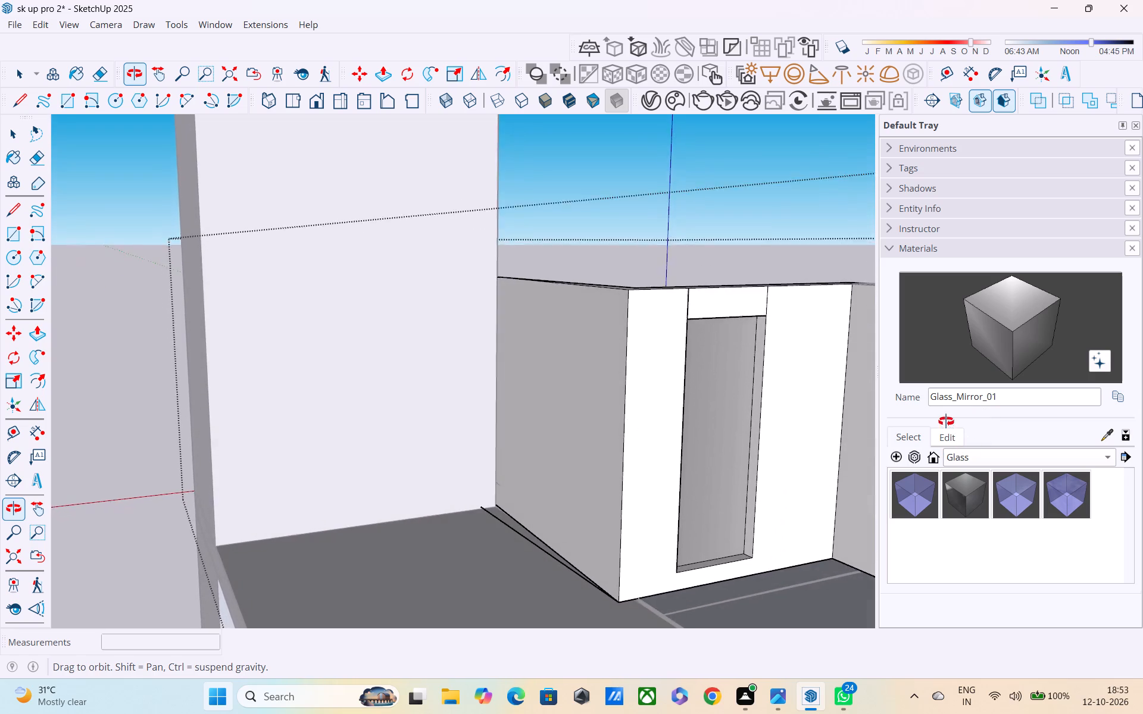
{"action": "middle_click_drag", "start_coordinate": [946, 421], "coordinate": [943, 422]}
{"action": "scroll", "coordinate": [533, 552], "scroll_direction": "up", "scroll_amount": 3}
{"action": "left_click", "coordinate": [514, 530]}
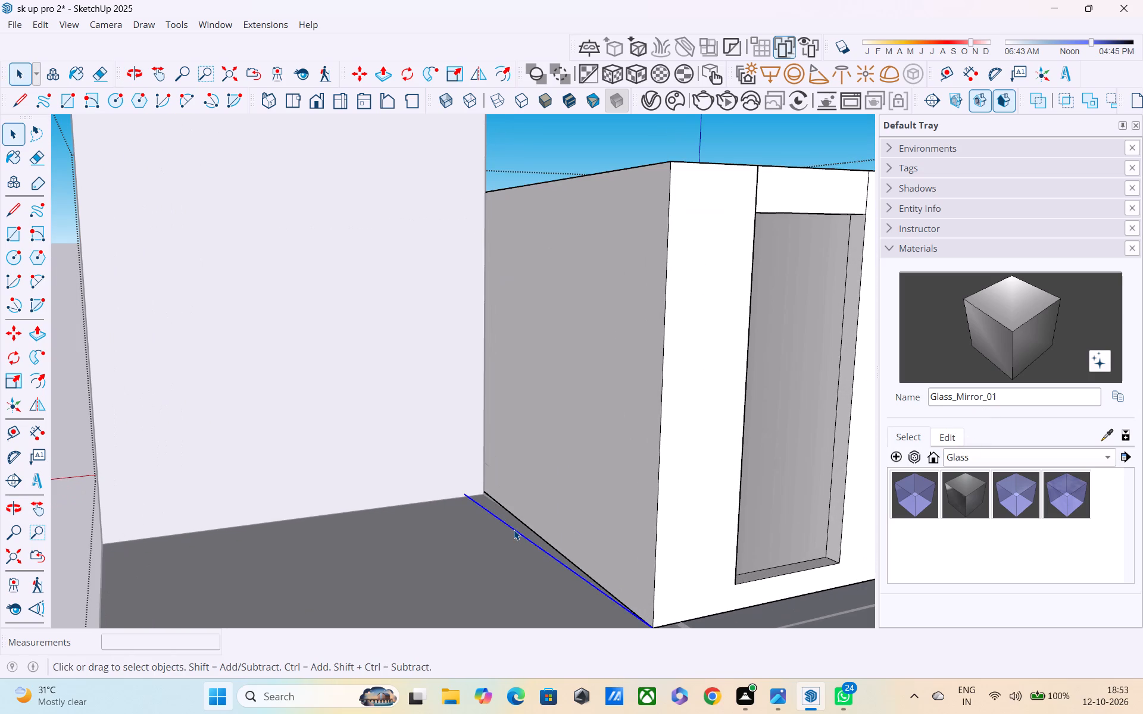
{"action": "key", "text": "Delete"}
Examine the open terrace side of the wall beside the tower, checking its inner face and the gap at its base.
{"action": "scroll", "coordinate": [514, 530], "scroll_direction": "down", "scroll_amount": 7}
{"action": "middle_click_drag", "start_coordinate": [599, 526], "coordinate": [460, 559]}
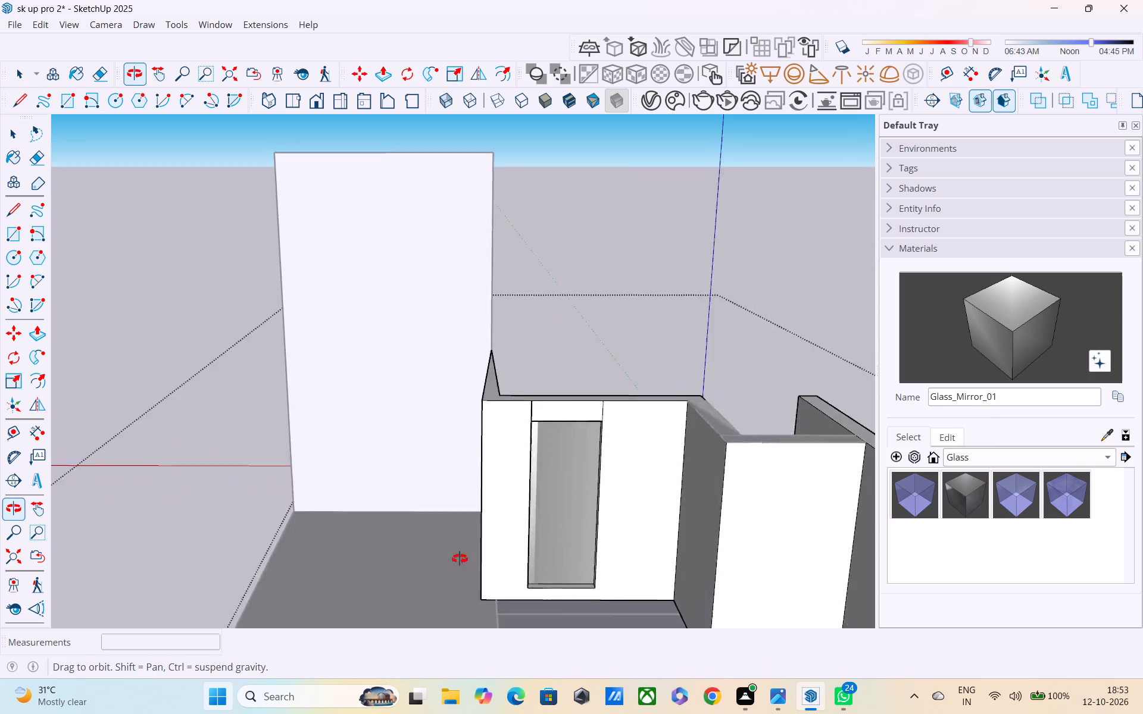
{"action": "middle_click_drag", "start_coordinate": [460, 559], "coordinate": [201, 616]}
{"action": "middle_click_drag", "start_coordinate": [336, 535], "coordinate": [167, 604]}
{"action": "scroll", "coordinate": [491, 360], "scroll_direction": "up", "scroll_amount": 3}
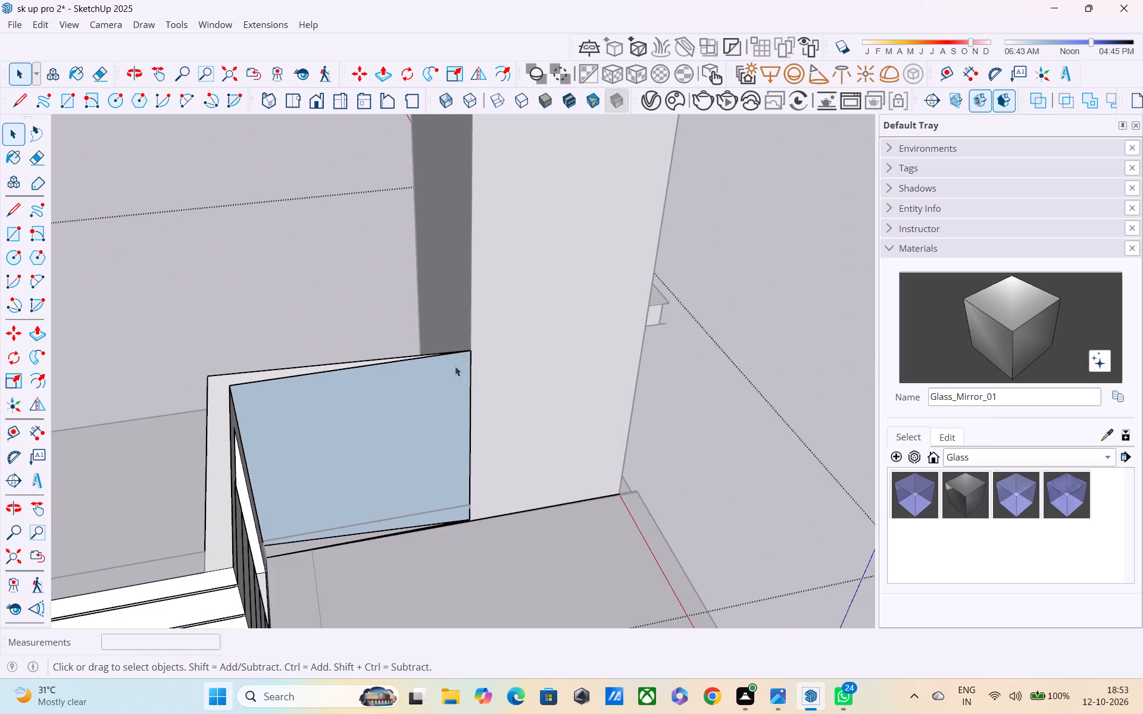
{"action": "scroll", "coordinate": [455, 366], "scroll_direction": "up", "scroll_amount": 4}
{"action": "middle_click_drag", "start_coordinate": [436, 396], "coordinate": [479, 222]}
{"action": "scroll", "coordinate": [308, 528], "scroll_direction": "up", "scroll_amount": 1}
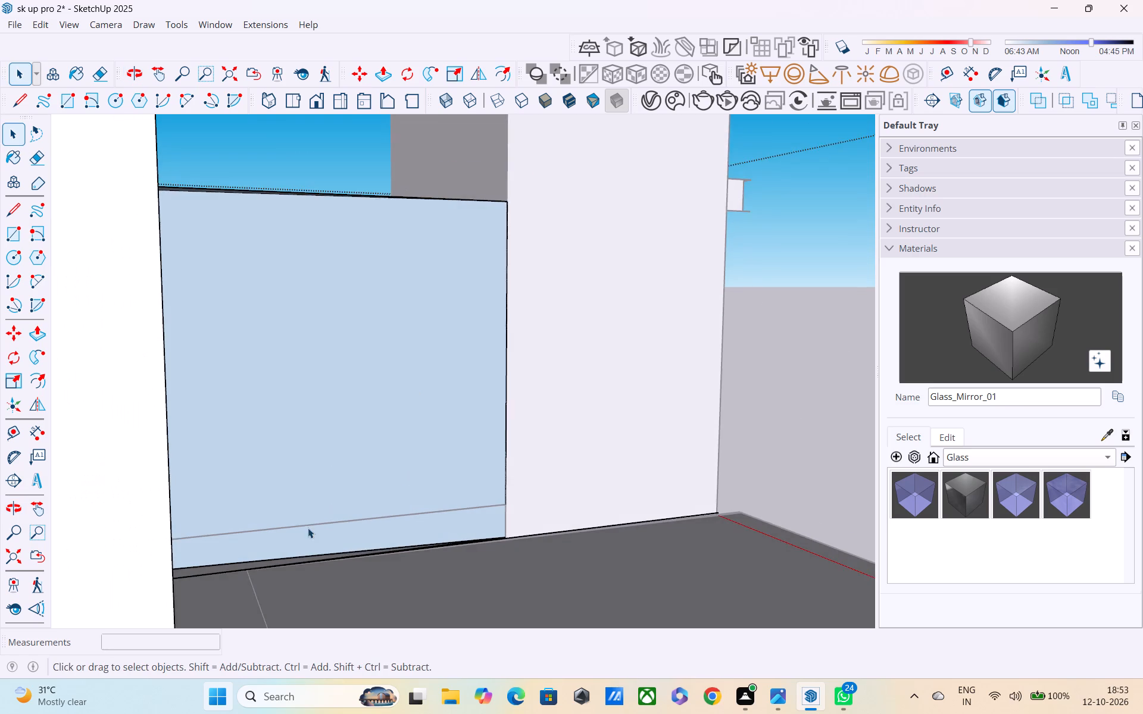
{"action": "scroll", "coordinate": [308, 528], "scroll_direction": "up", "scroll_amount": 1}
{"action": "scroll", "coordinate": [225, 552], "scroll_direction": "up", "scroll_amount": 3}
{"action": "left_click", "coordinate": [135, 534]}
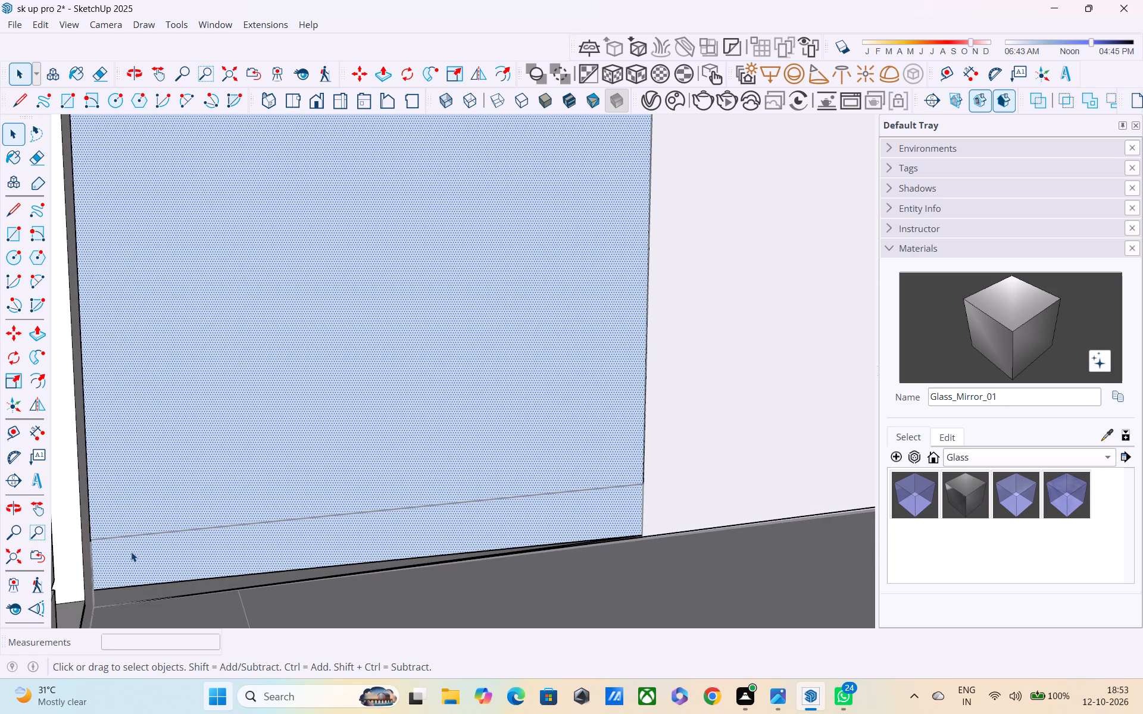
{"action": "left_click", "coordinate": [131, 552]}
{"action": "left_click_drag", "start_coordinate": [131, 552], "coordinate": [130, 570]}
{"action": "left_click", "coordinate": [130, 601]}
{"action": "double_click", "coordinate": [176, 612]}
Examine the wall group, tower and slabs from several sides and from below.
{"action": "middle_click_drag", "start_coordinate": [212, 569], "coordinate": [331, 484]}
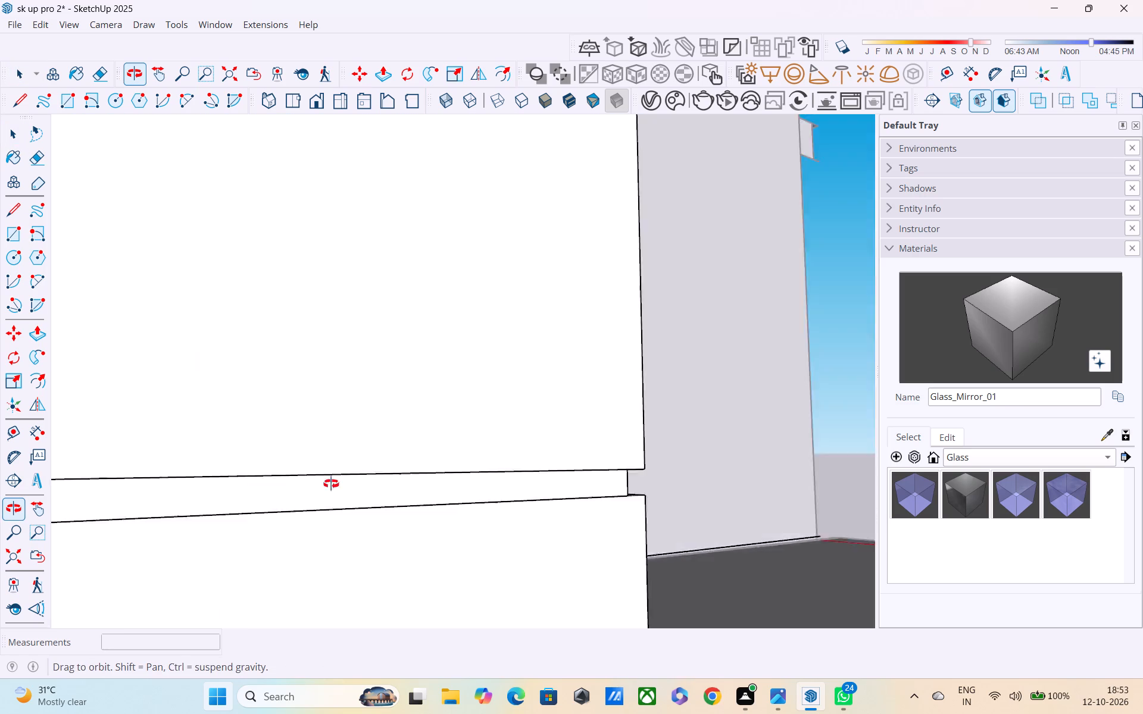
{"action": "middle_click_drag", "start_coordinate": [331, 484], "coordinate": [407, 468]}
{"action": "scroll", "coordinate": [407, 468], "scroll_direction": "down", "scroll_amount": 7}
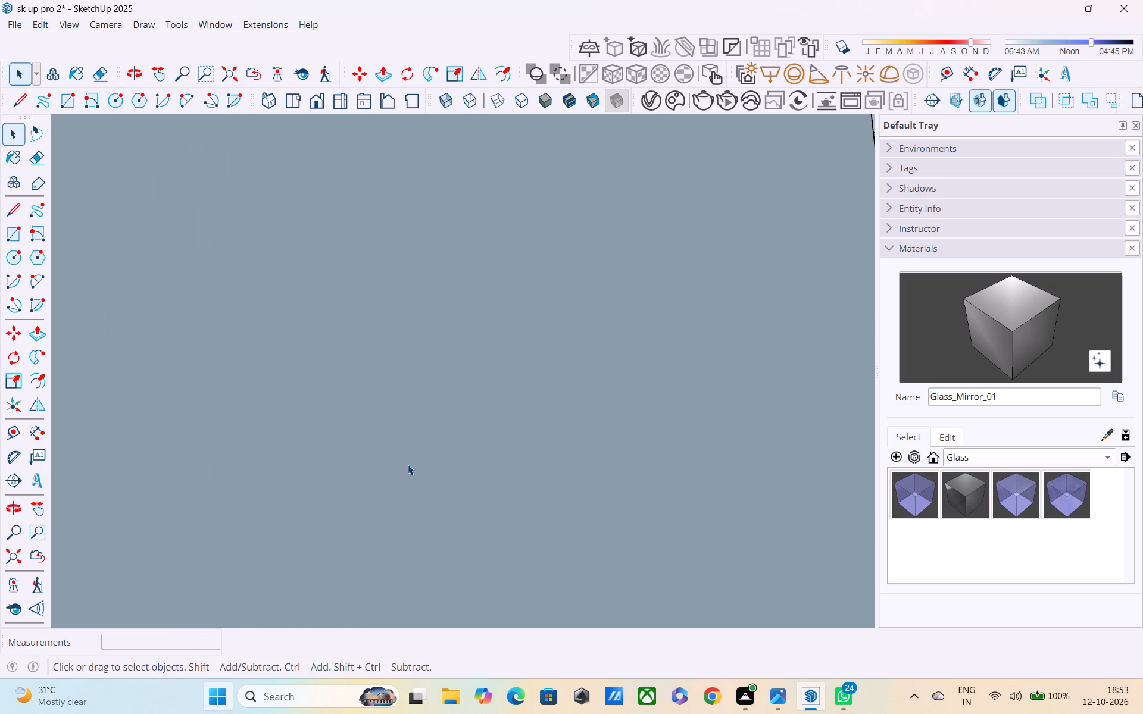
{"action": "scroll", "coordinate": [410, 460], "scroll_direction": "down", "scroll_amount": 10}
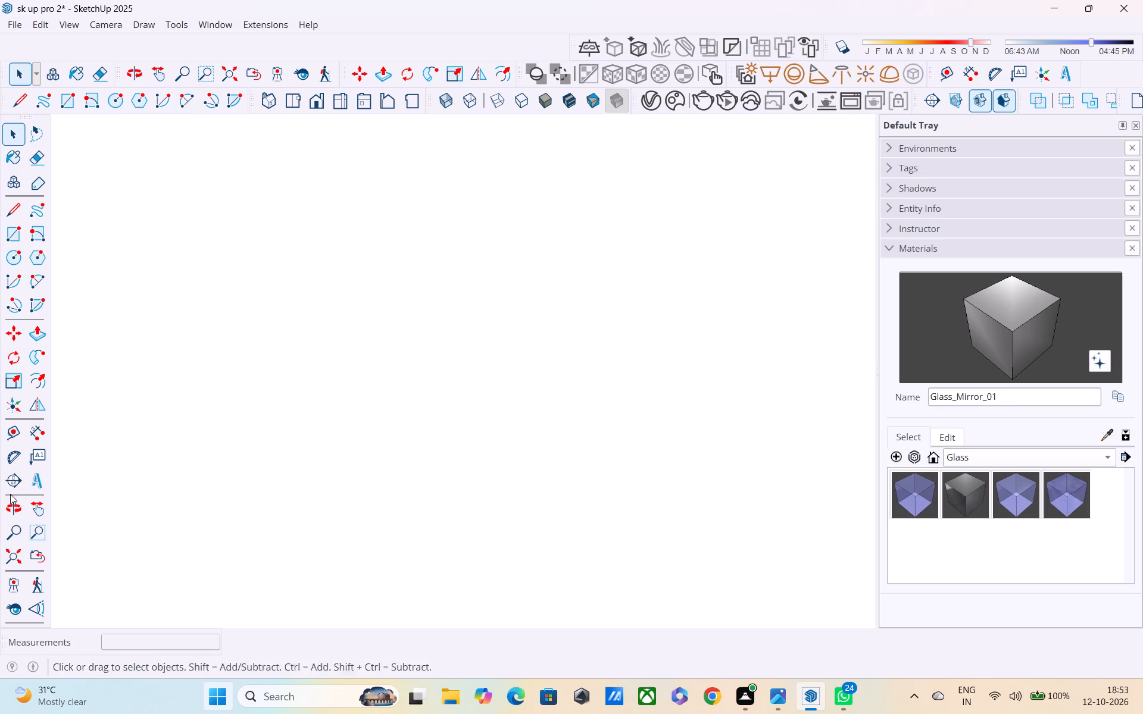
{"action": "left_click", "coordinate": [4, 558]}
{"action": "scroll", "coordinate": [83, 550], "scroll_direction": "down", "scroll_amount": 2}
{"action": "middle_click_drag", "start_coordinate": [338, 494], "coordinate": [382, 503]}
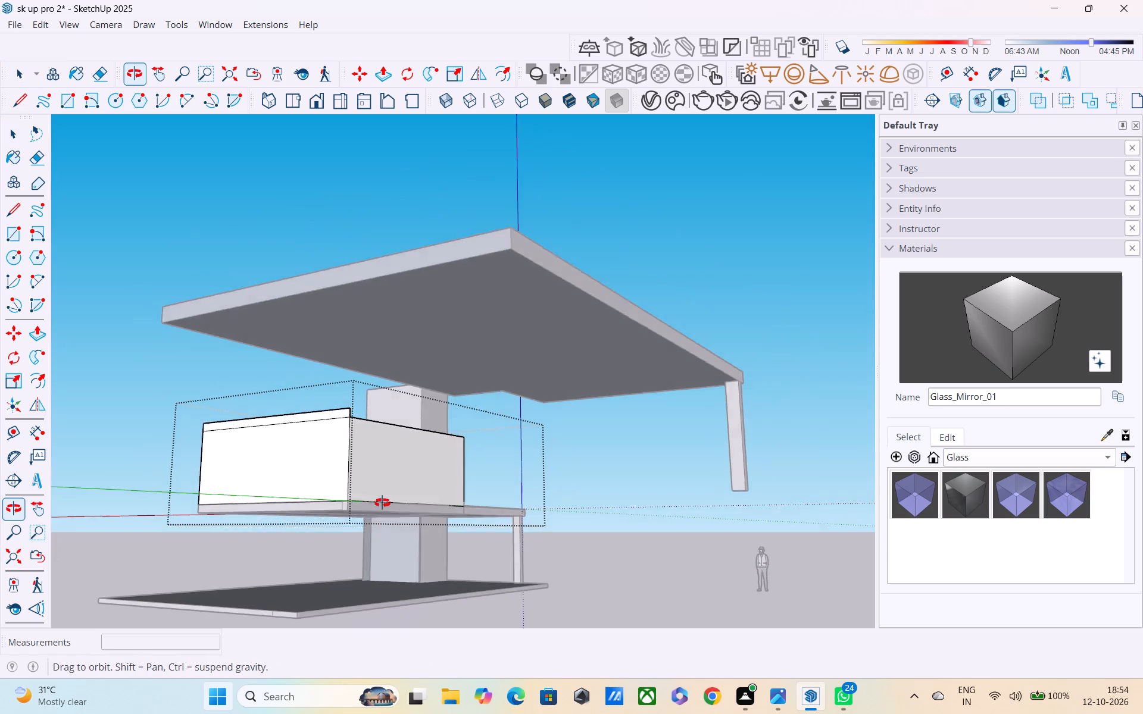
{"action": "middle_click_drag", "start_coordinate": [382, 503], "coordinate": [768, 527]}
{"action": "middle_click_drag", "start_coordinate": [499, 529], "coordinate": [801, 585]}
{"action": "scroll", "coordinate": [756, 572], "scroll_direction": "up", "scroll_amount": 3}
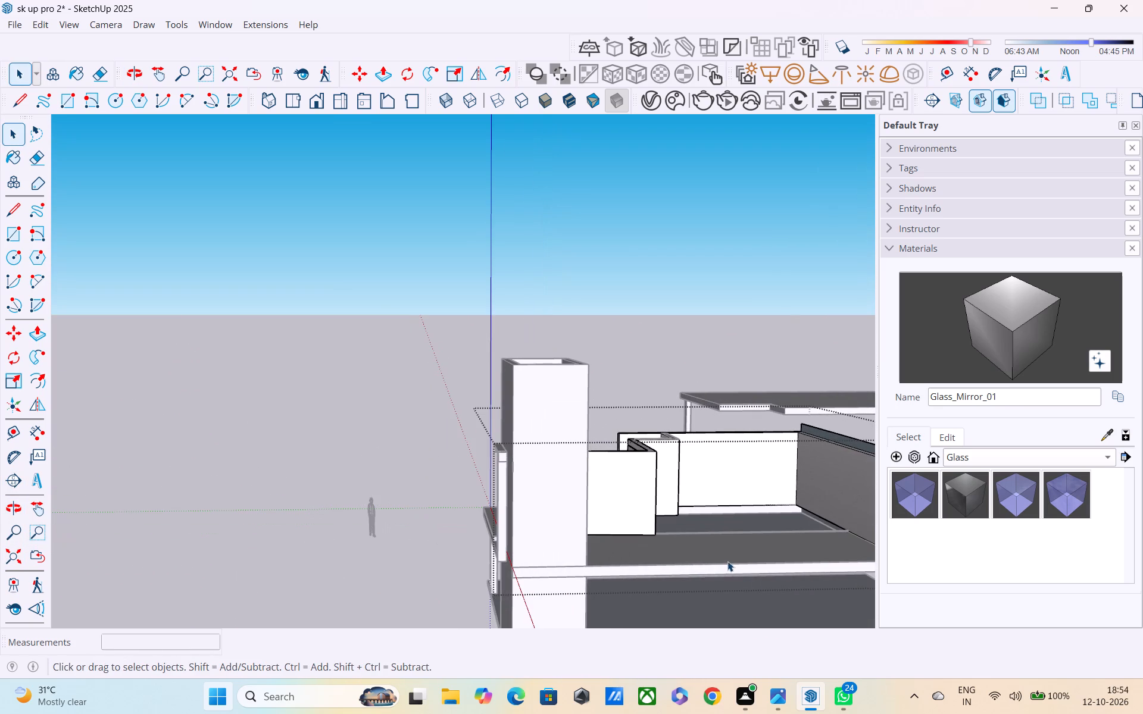
{"action": "middle_click_drag", "start_coordinate": [766, 466], "coordinate": [773, 460]}
{"action": "middle_click_drag", "start_coordinate": [742, 501], "coordinate": [759, 523]}
{"action": "scroll", "coordinate": [579, 529], "scroll_direction": "up", "scroll_amount": 1}
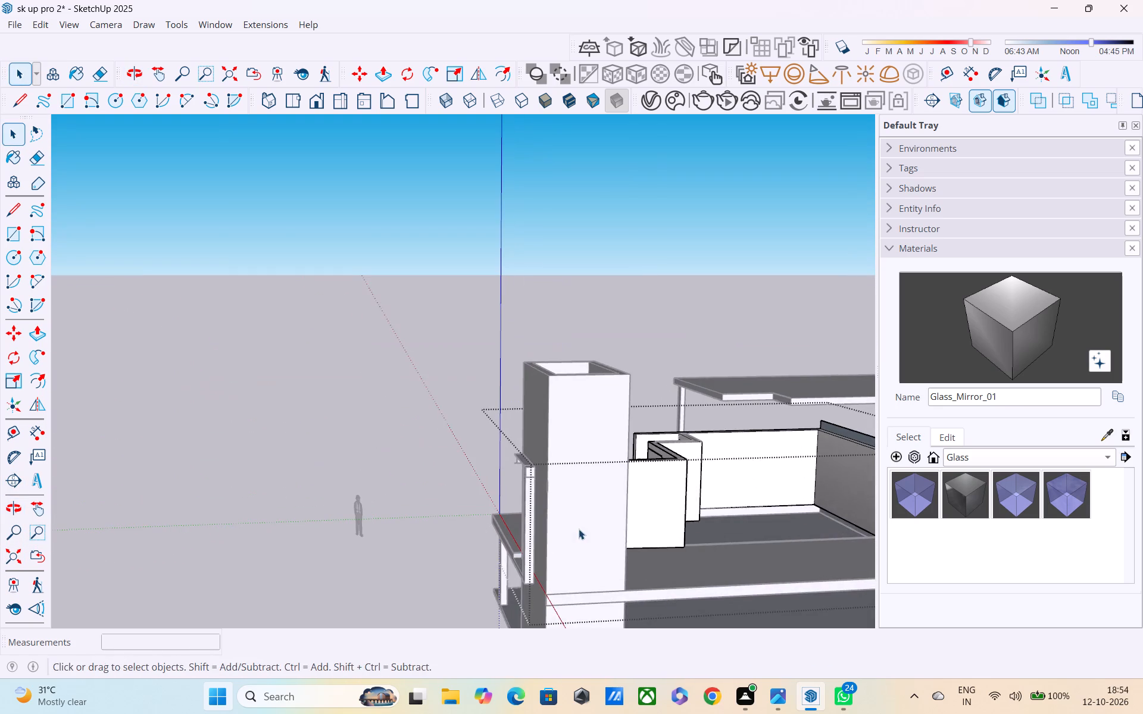
{"action": "middle_click_drag", "start_coordinate": [579, 529], "coordinate": [377, 555]}
{"action": "scroll", "coordinate": [377, 557], "scroll_direction": "up", "scroll_amount": 4}
{"action": "scroll", "coordinate": [482, 559], "scroll_direction": "up", "scroll_amount": 1}
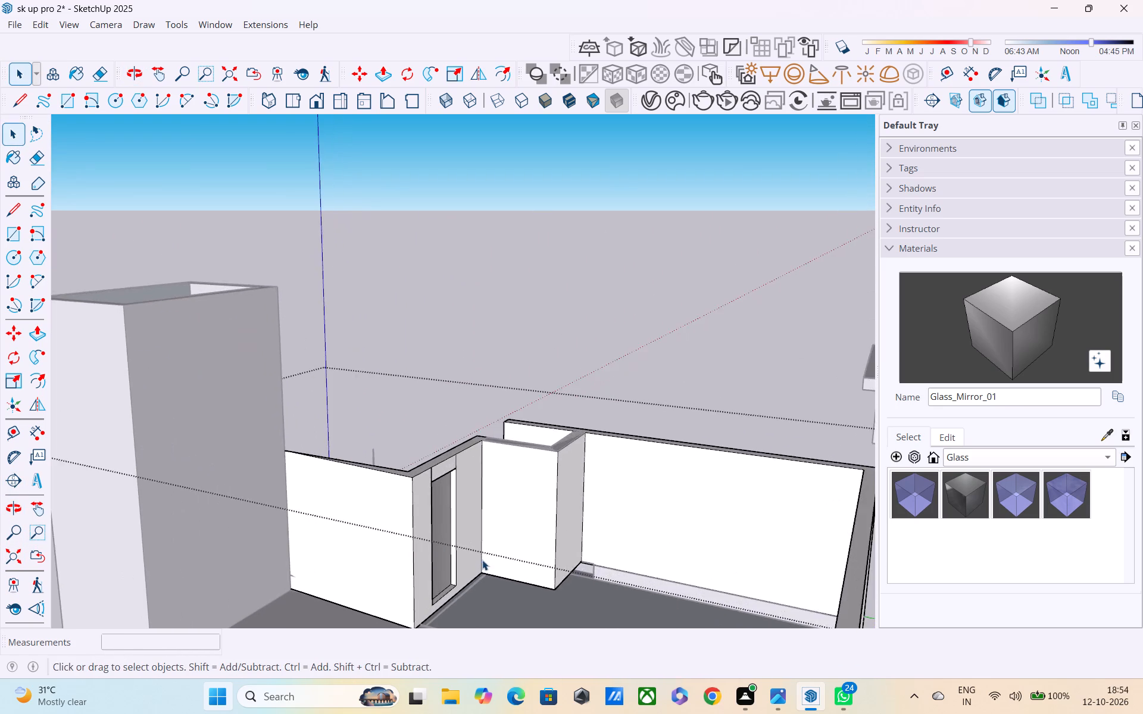
{"action": "middle_click_drag", "start_coordinate": [482, 559], "coordinate": [495, 496]}
{"action": "middle_click_drag", "start_coordinate": [501, 486], "coordinate": [551, 397]}
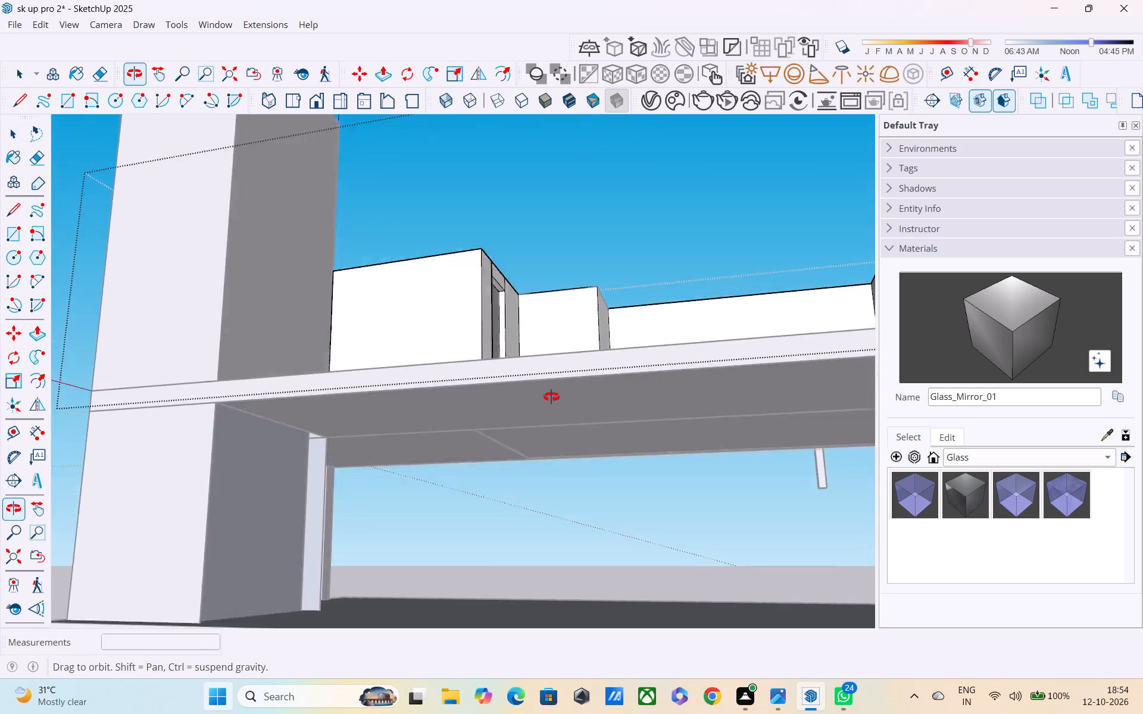
{"action": "middle_click_drag", "start_coordinate": [551, 397], "coordinate": [617, 640]}
{"action": "middle_click_drag", "start_coordinate": [452, 548], "coordinate": [514, 494]}
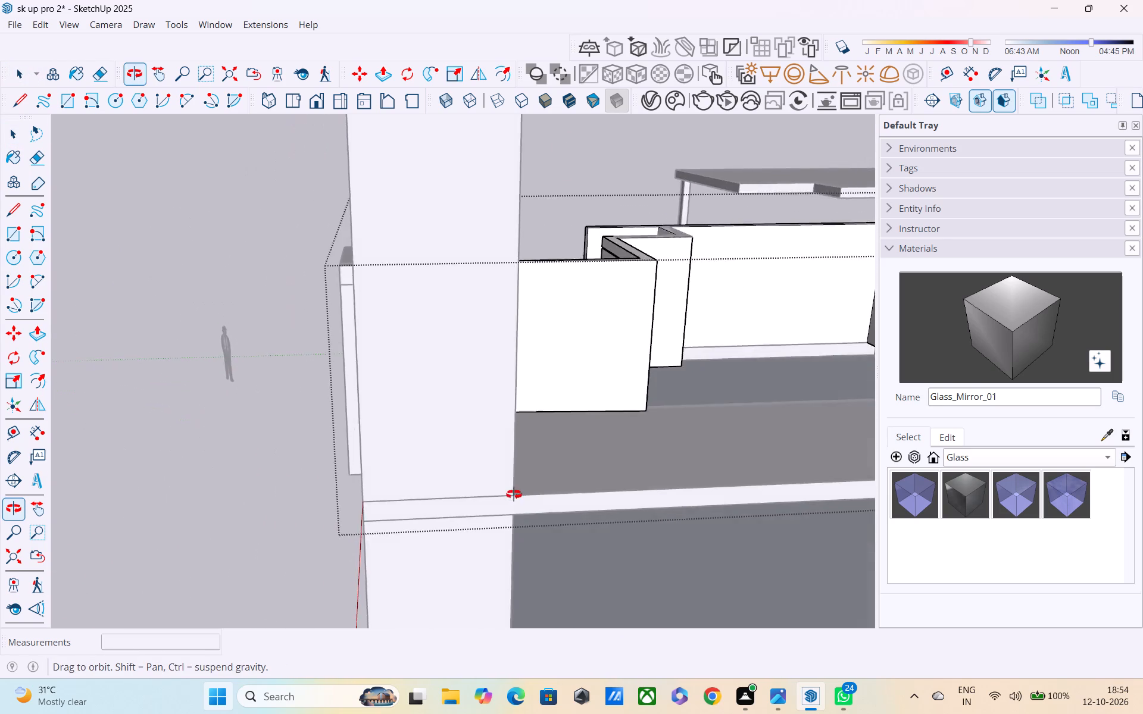
{"action": "middle_click_drag", "start_coordinate": [514, 494], "coordinate": [274, 555]}
{"action": "scroll", "coordinate": [273, 555], "scroll_direction": "down", "scroll_amount": 3}
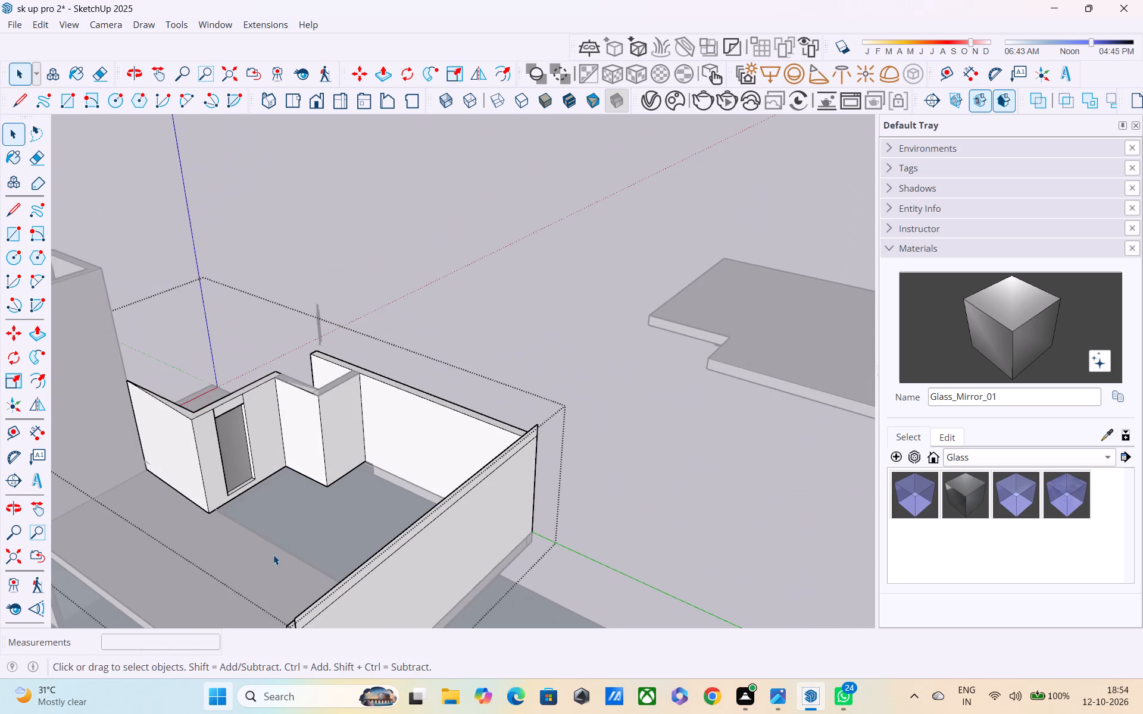
{"action": "middle_click_drag", "start_coordinate": [265, 553], "coordinate": [127, 585]}
{"action": "scroll", "coordinate": [127, 583], "scroll_direction": "down", "scroll_amount": 5}
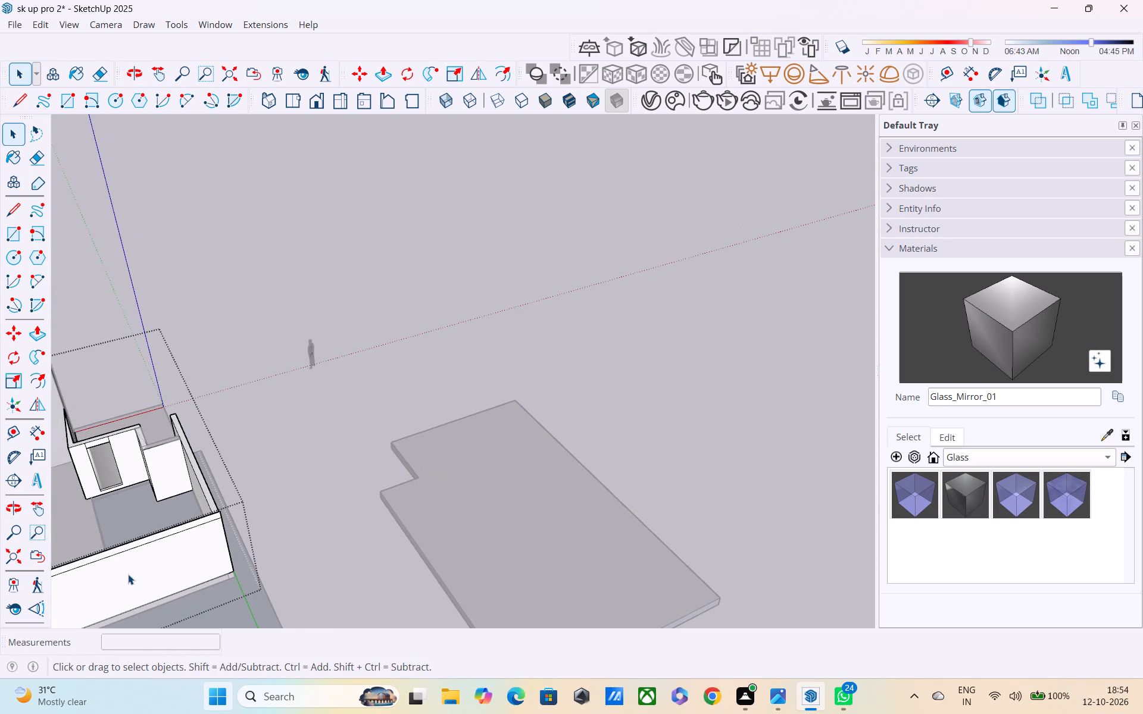
{"action": "middle_click_drag", "start_coordinate": [119, 563], "coordinate": [162, 521]}
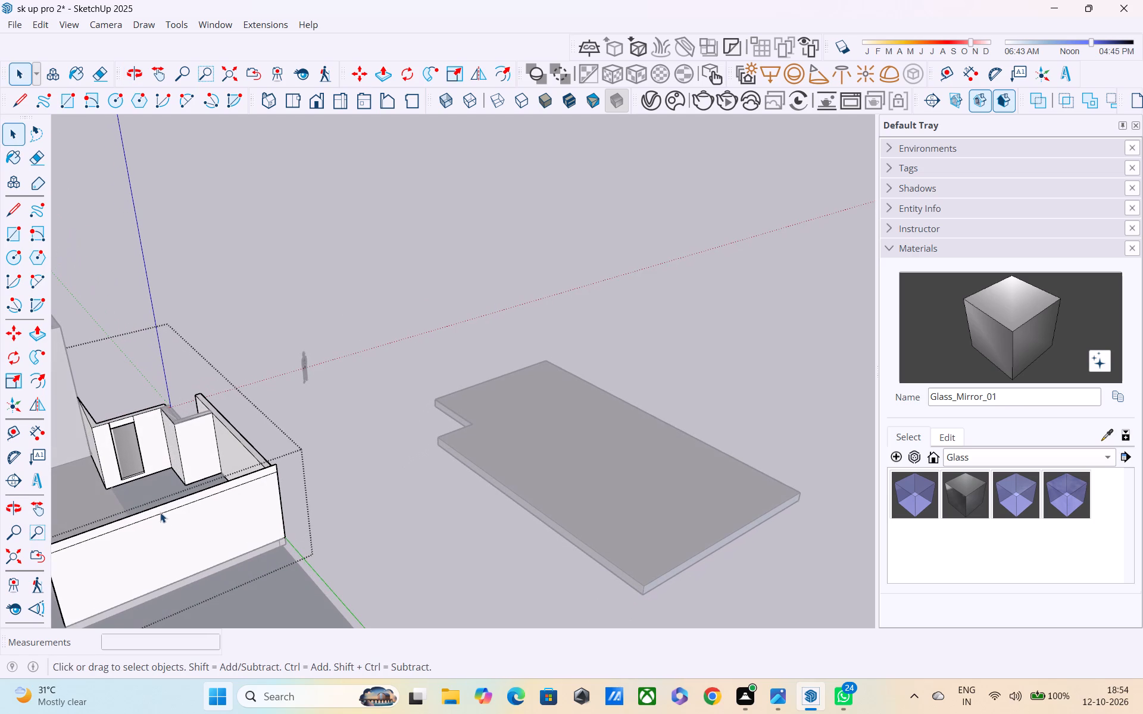
{"action": "middle_click_drag", "start_coordinate": [115, 472], "coordinate": [579, 481]}
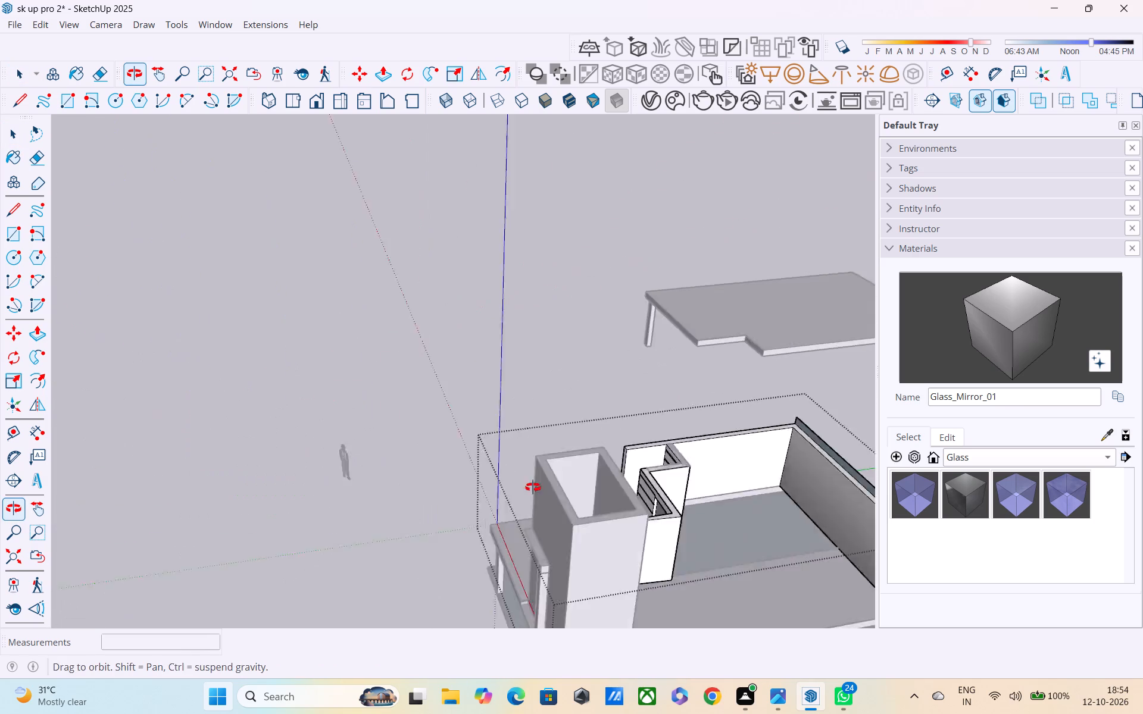
{"action": "middle_click_drag", "start_coordinate": [579, 481], "coordinate": [594, 478]}
{"action": "scroll", "coordinate": [594, 478], "scroll_direction": "down", "scroll_amount": 6}
{"action": "middle_click_drag", "start_coordinate": [595, 485], "coordinate": [674, 464]}
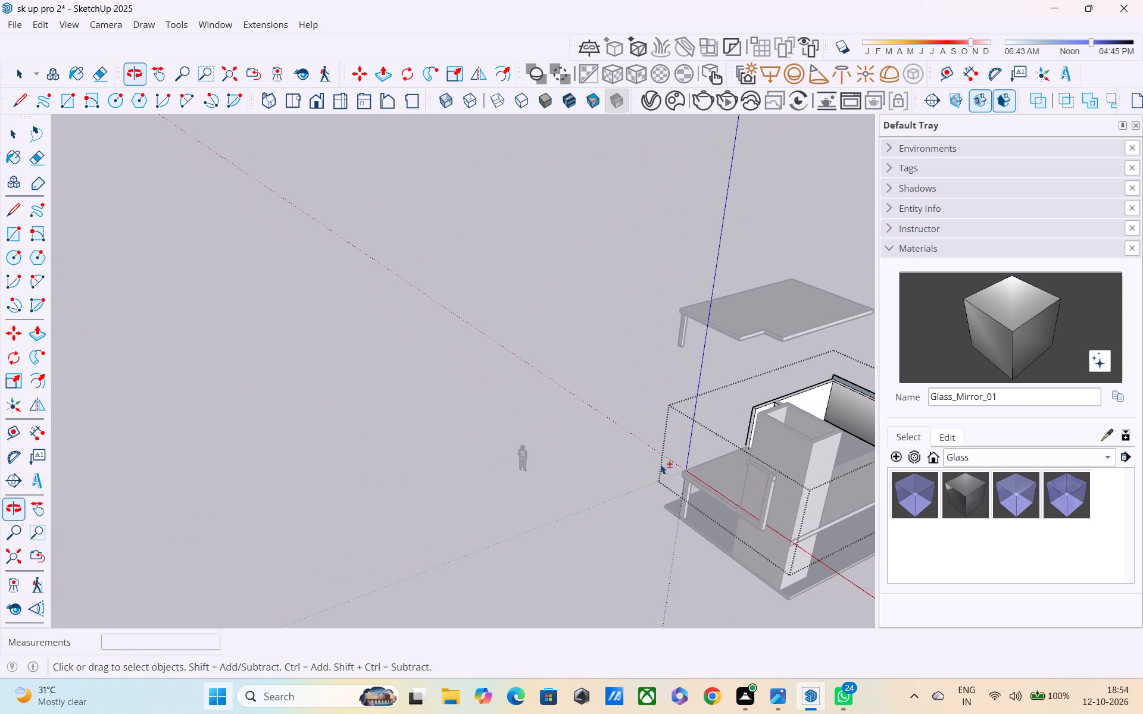
{"action": "scroll", "coordinate": [583, 459], "scroll_direction": "down", "scroll_amount": 3}
{"action": "middle_click_drag", "start_coordinate": [641, 508], "coordinate": [751, 464], "text": "ctrl"}
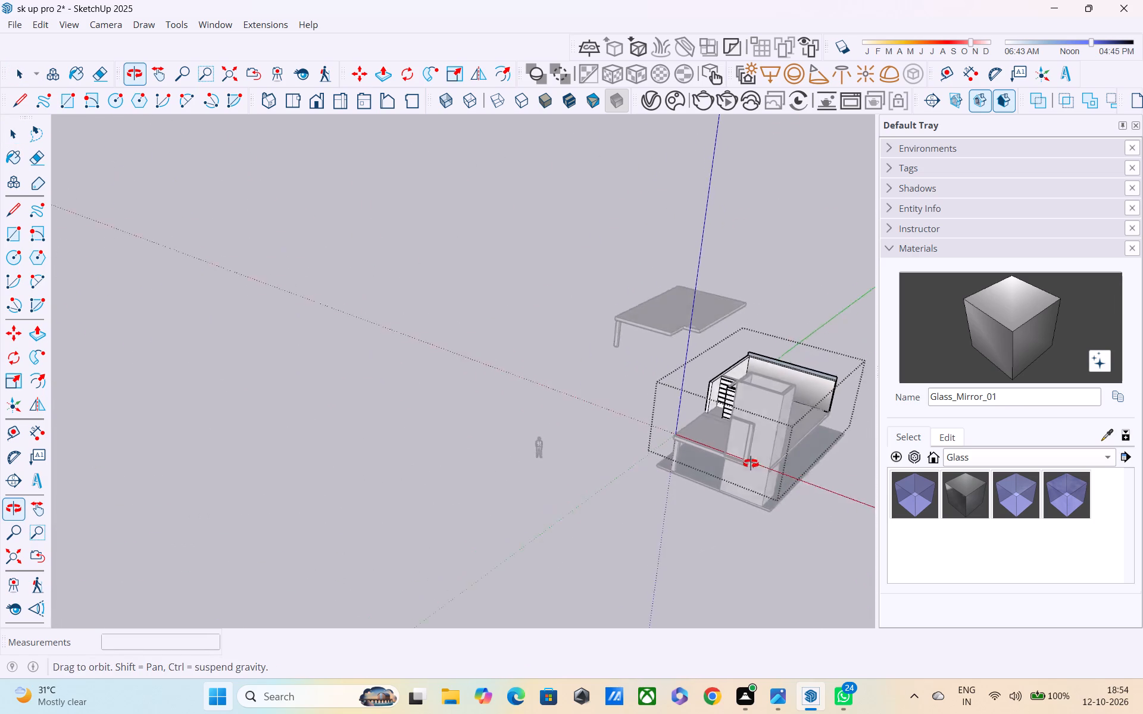
{"action": "middle_click_drag", "start_coordinate": [751, 464], "coordinate": [842, 362], "text": "ctrl"}
{"action": "scroll", "coordinate": [594, 397], "scroll_direction": "up", "scroll_amount": 3, "text": "ctrl"}
{"action": "scroll", "coordinate": [730, 362], "scroll_direction": "up", "scroll_amount": 5}
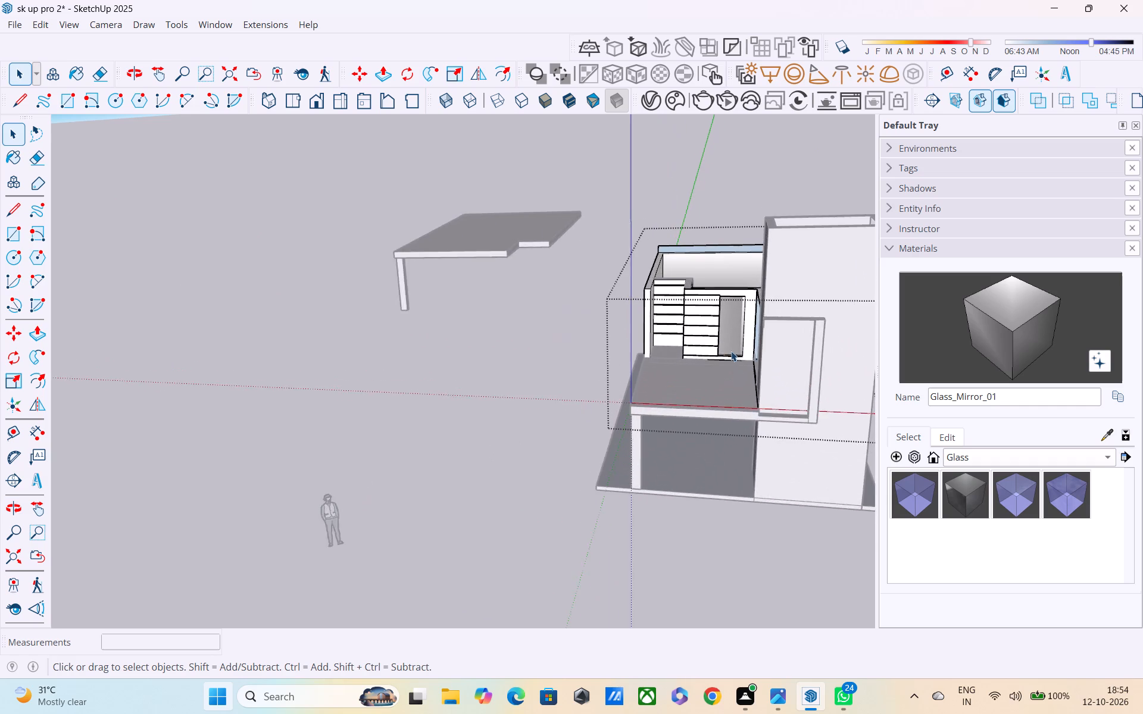
{"action": "scroll", "coordinate": [731, 351], "scroll_direction": "up", "scroll_amount": 2}
{"action": "middle_click_drag", "start_coordinate": [732, 351], "coordinate": [674, 371], "text": "shift"}
{"action": "scroll", "coordinate": [674, 372], "scroll_direction": "down", "scroll_amount": 4}
{"action": "middle_click_drag", "start_coordinate": [669, 412], "coordinate": [770, 387], "text": "shift"}
{"action": "middle_click_drag", "start_coordinate": [751, 399], "coordinate": [779, 402], "text": "ctrl"}
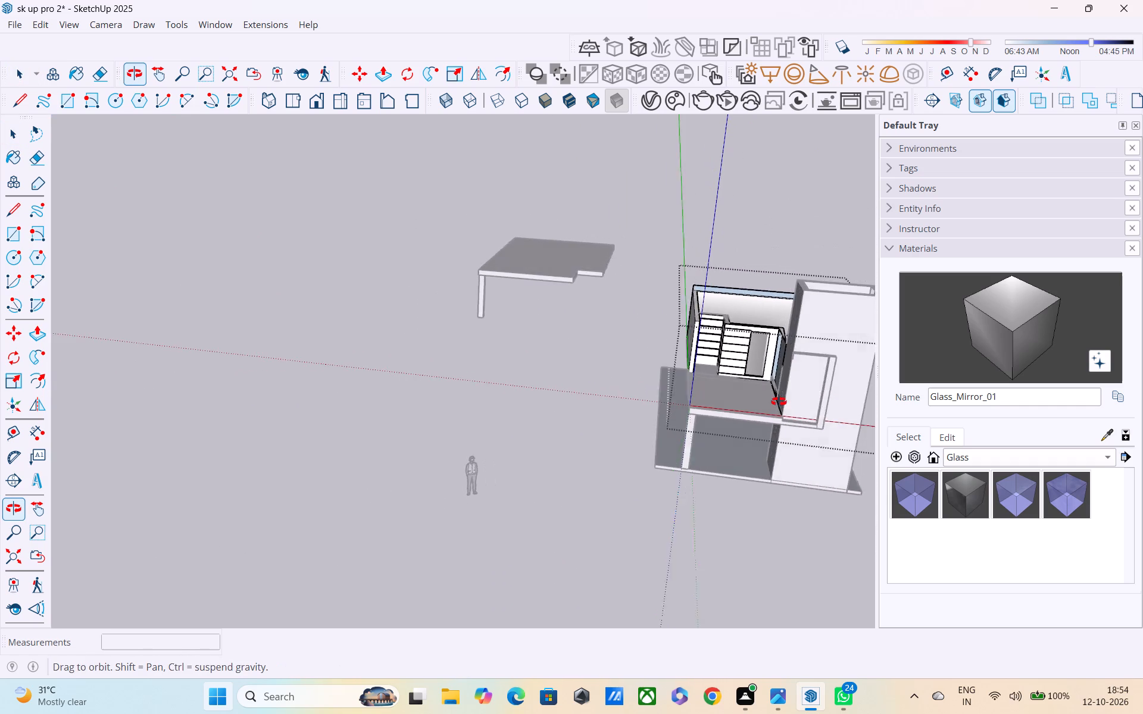
{"action": "middle_click_drag", "start_coordinate": [779, 402], "coordinate": [873, 381], "text": "ctrl"}
Draw a rectangle from the wall's upper corner to its base at the tower, closing the open terrace side.
{"action": "scroll", "coordinate": [657, 409], "scroll_direction": "up", "scroll_amount": 6, "text": "ctrl"}
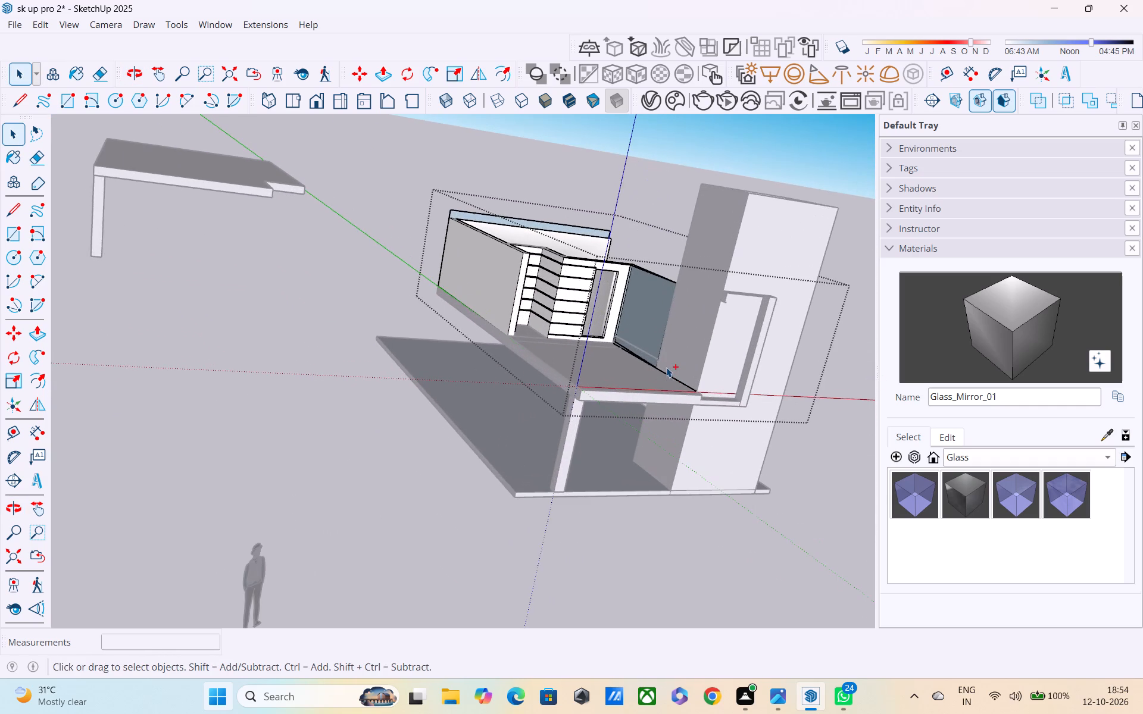
{"action": "middle_click_drag", "start_coordinate": [666, 367], "coordinate": [763, 446], "text": "ctrl"}
{"action": "scroll", "coordinate": [763, 446], "scroll_direction": "up", "scroll_amount": 1, "text": "ctrl"}
{"action": "middle_click_drag", "start_coordinate": [619, 426], "coordinate": [831, 414]}
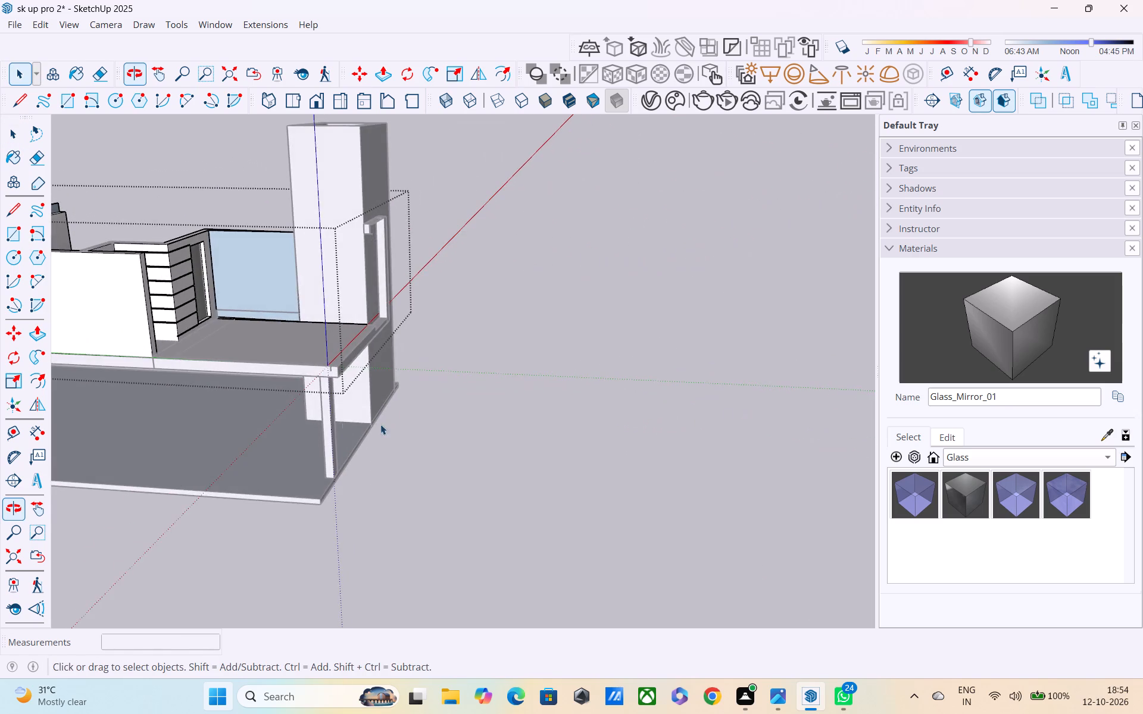
{"action": "scroll", "coordinate": [301, 394], "scroll_direction": "up", "scroll_amount": 2}
{"action": "scroll", "coordinate": [288, 347], "scroll_direction": "up", "scroll_amount": 2}
{"action": "key", "text": "r"}
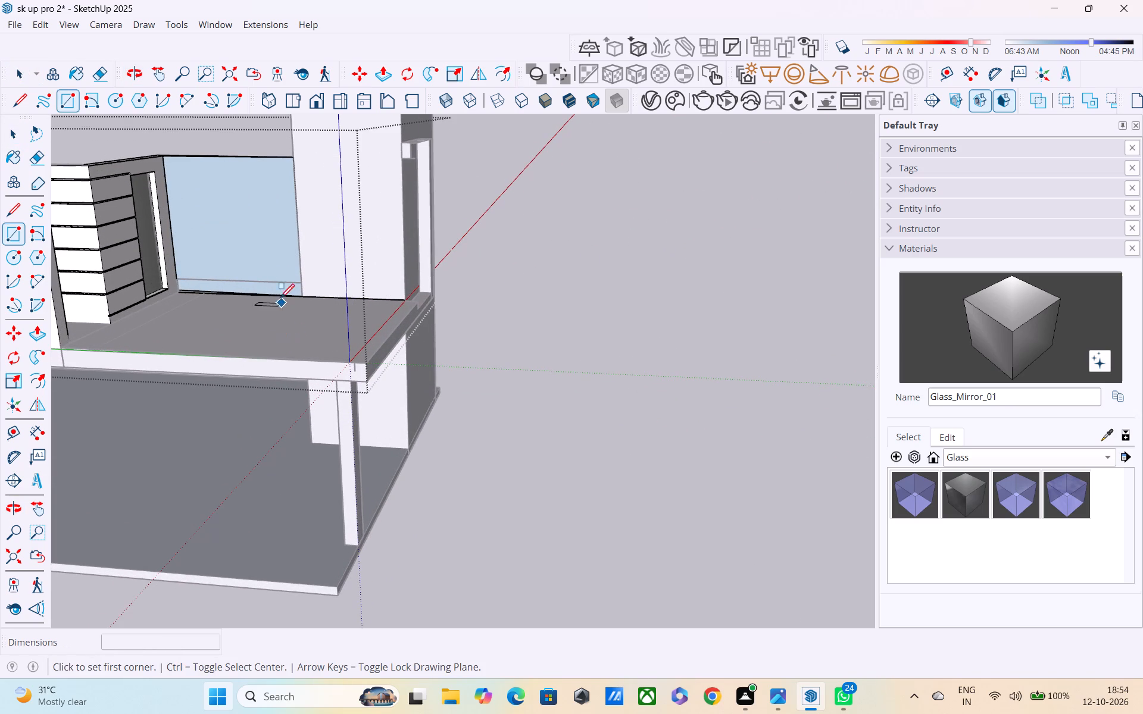
{"action": "left_click", "coordinate": [163, 164]}
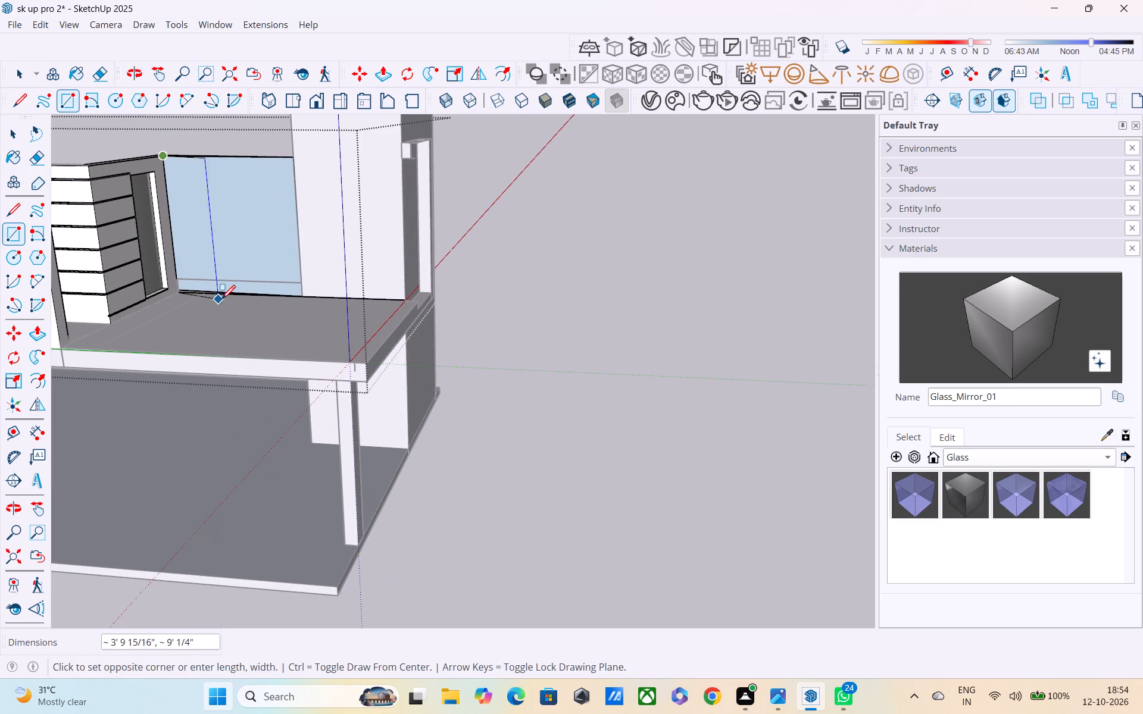
{"action": "left_click", "coordinate": [303, 298]}
{"action": "middle_click_drag", "start_coordinate": [305, 298], "coordinate": [360, 319]}
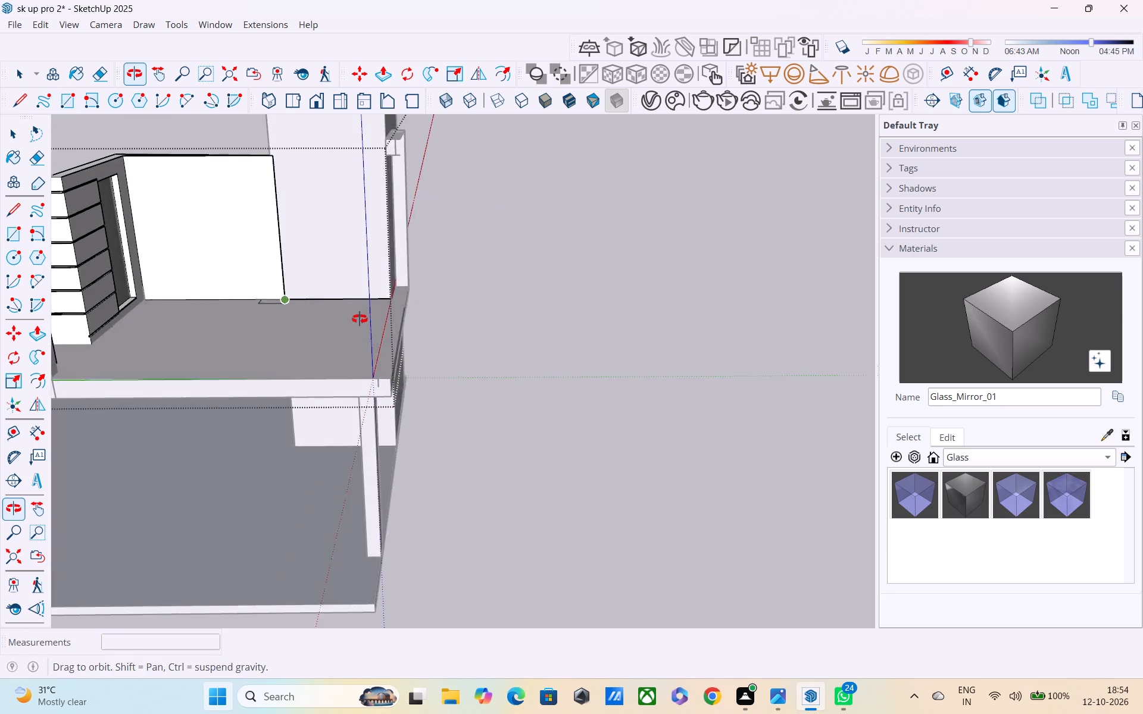
{"action": "middle_click_drag", "start_coordinate": [360, 319], "coordinate": [373, 309]}
{"action": "middle_click_drag", "start_coordinate": [341, 315], "coordinate": [0, 324]}
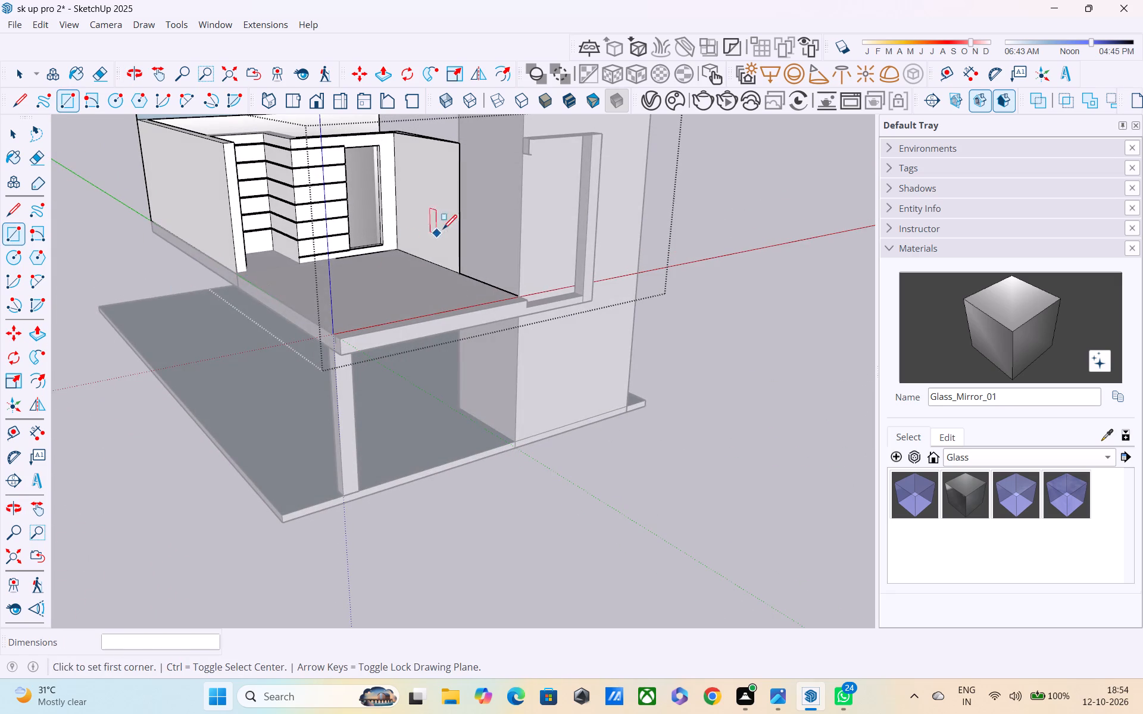
{"action": "middle_click_drag", "start_coordinate": [446, 228], "coordinate": [423, 364]}
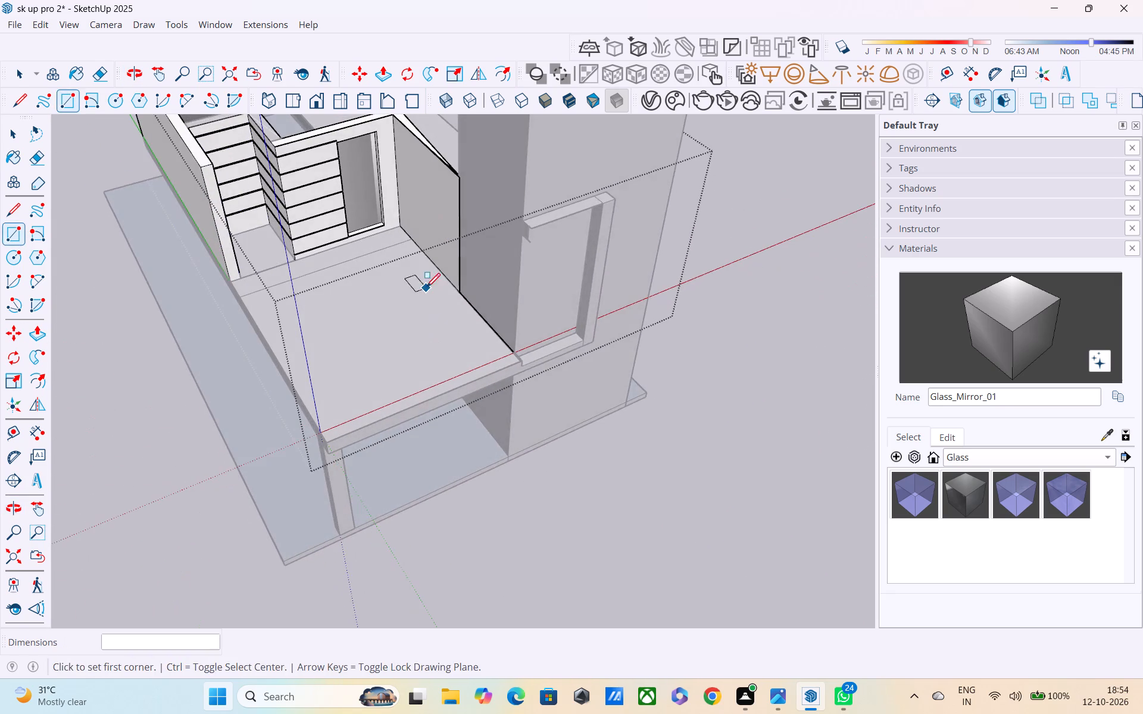
Leave the Rectangle tool and close the wall group that is open for editing.
{"action": "middle_click_drag", "start_coordinate": [515, 381], "coordinate": [573, 446]}
{"action": "scroll", "coordinate": [563, 436], "scroll_direction": "up", "scroll_amount": 1}
{"action": "scroll", "coordinate": [390, 232], "scroll_direction": "down", "scroll_amount": 3}
{"action": "key", "text": "Escape"}
{"action": "key", "text": "grave"}
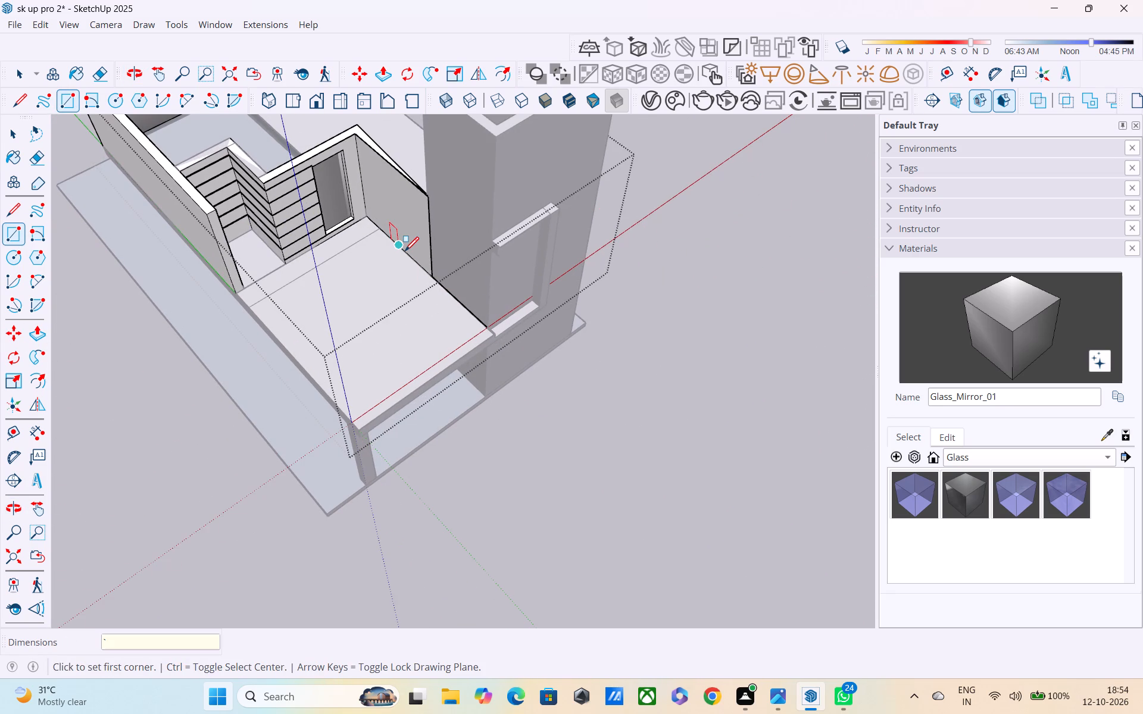
{"action": "key", "text": "space"}
{"action": "key", "text": "space"}
{"action": "double_click", "coordinate": [719, 218]}
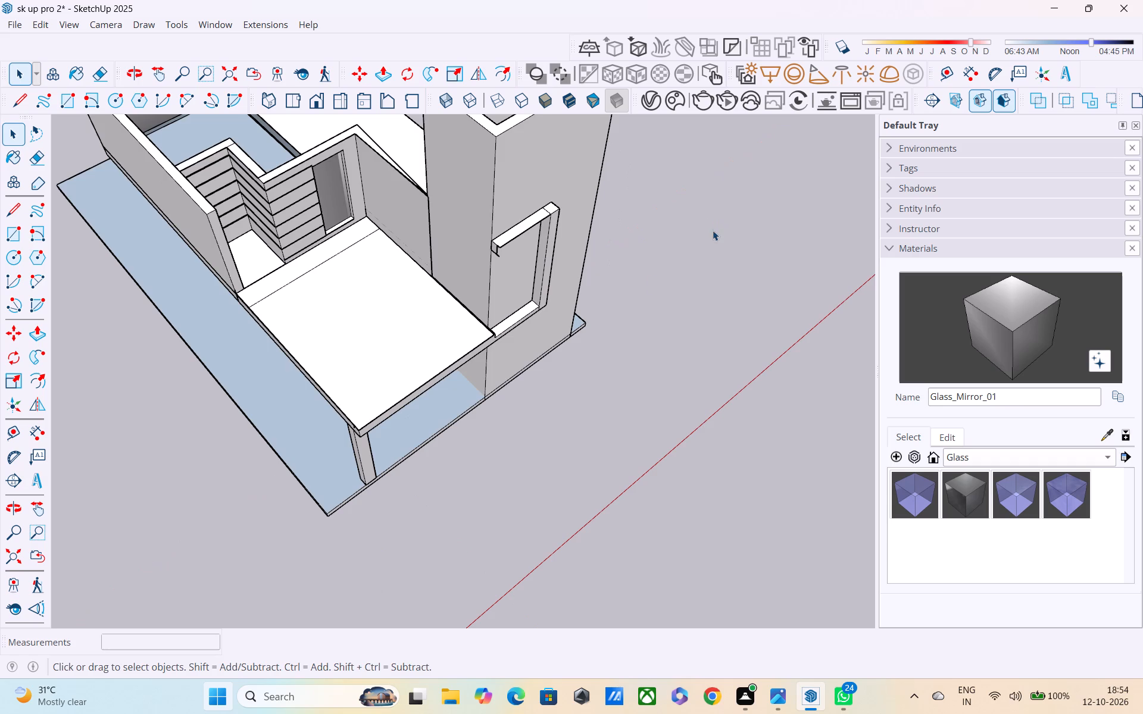
Erase the short stray vertical edge on the terrace slab's edge above the corner column, and leave the group.
{"action": "middle_click_drag", "start_coordinate": [633, 295], "coordinate": [648, 62]}
{"action": "scroll", "coordinate": [455, 356], "scroll_direction": "up", "scroll_amount": 1}
{"action": "middle_click_drag", "start_coordinate": [455, 312], "coordinate": [486, 243]}
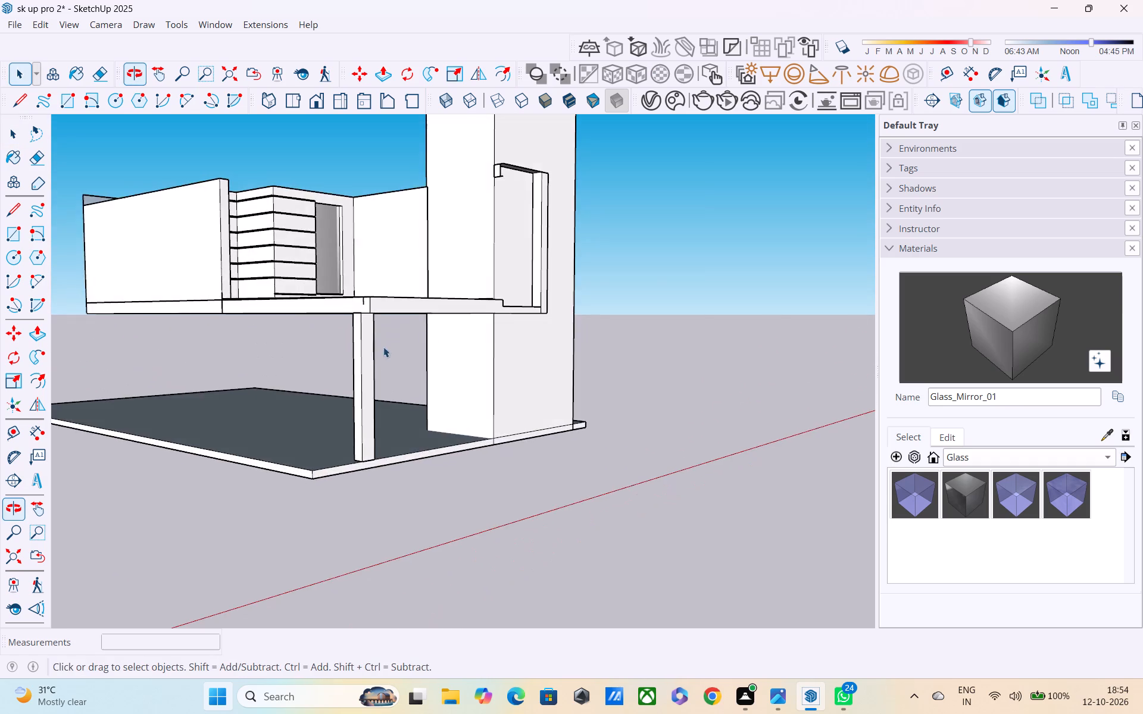
{"action": "scroll", "coordinate": [383, 347], "scroll_direction": "up", "scroll_amount": 4}
{"action": "scroll", "coordinate": [346, 270], "scroll_direction": "up", "scroll_amount": 2}
{"action": "double_click", "coordinate": [345, 262]}
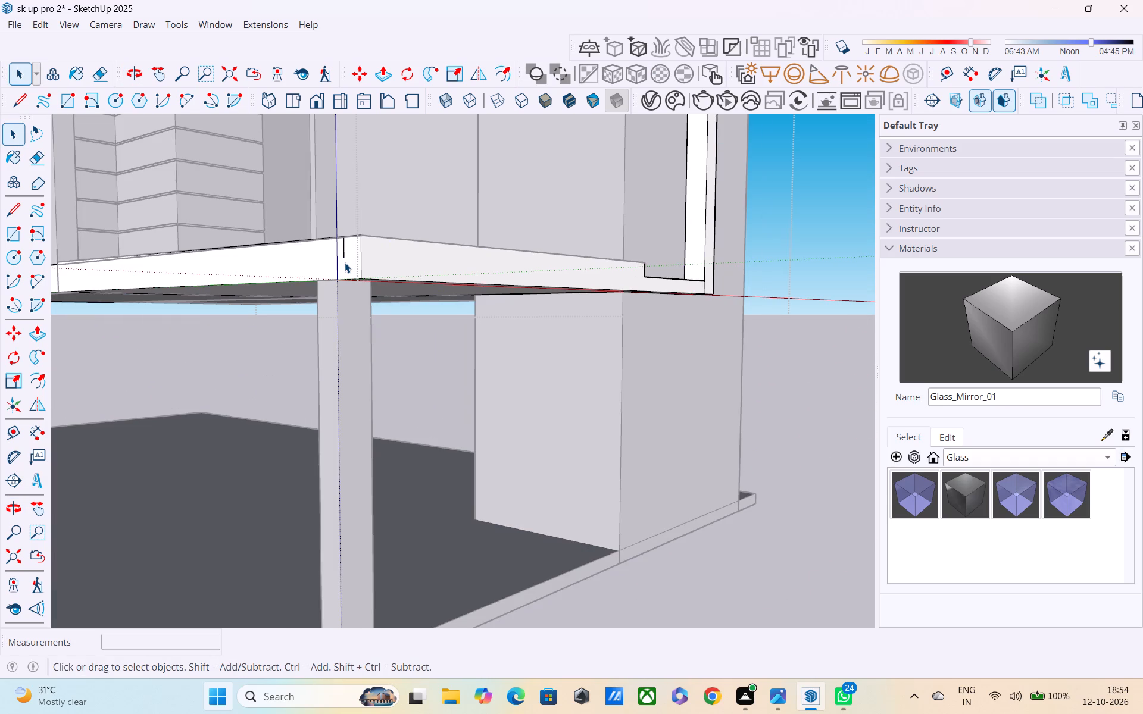
{"action": "key", "text": "e"}
{"action": "left_click", "coordinate": [345, 246]}
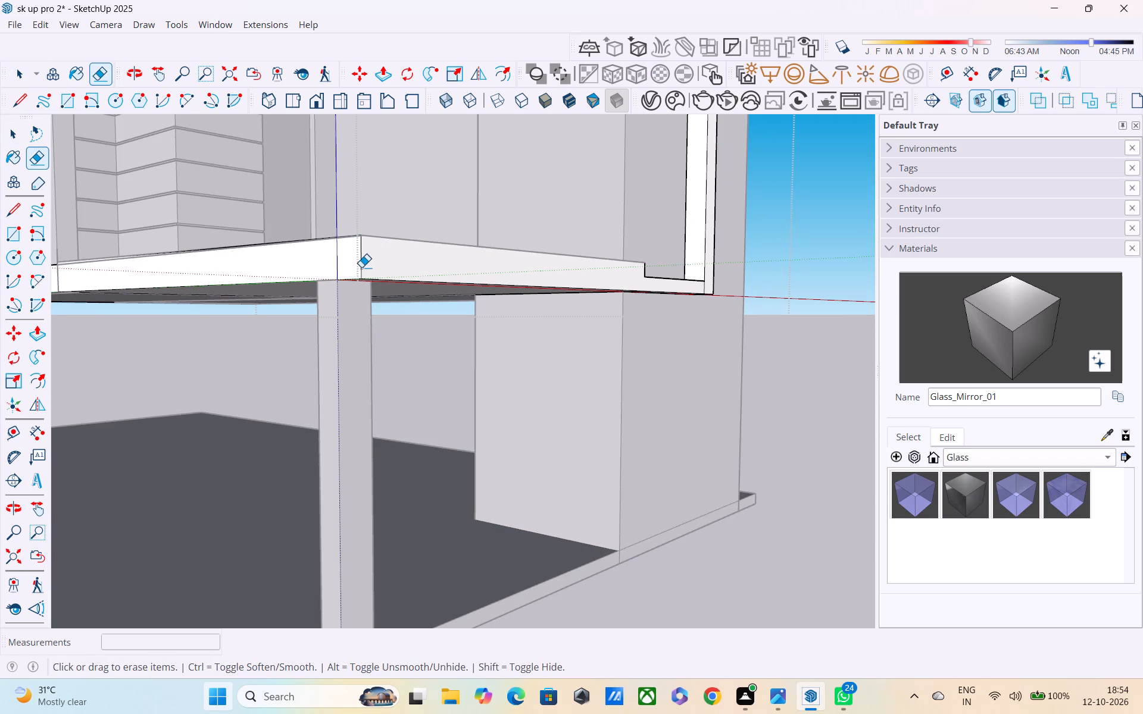
{"action": "scroll", "coordinate": [366, 268], "scroll_direction": "down", "scroll_amount": 4}
{"action": "middle_click_drag", "start_coordinate": [425, 345], "coordinate": [167, 513]}
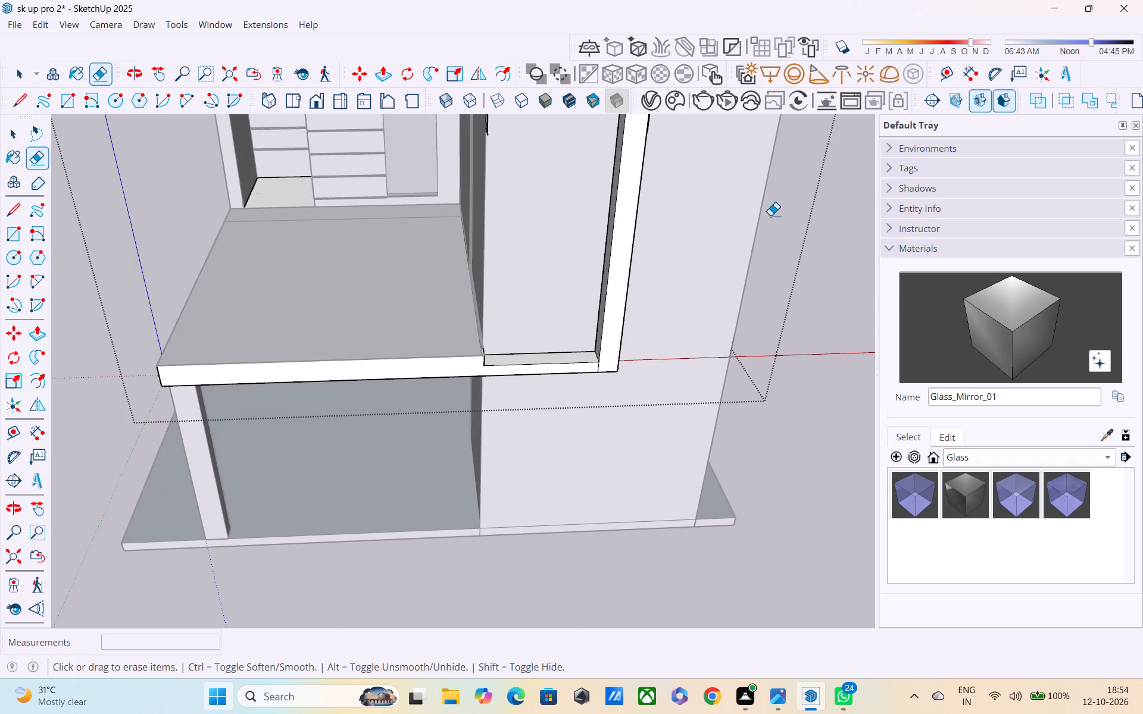
{"action": "key", "text": "space"}
{"action": "left_click", "coordinate": [832, 203]}
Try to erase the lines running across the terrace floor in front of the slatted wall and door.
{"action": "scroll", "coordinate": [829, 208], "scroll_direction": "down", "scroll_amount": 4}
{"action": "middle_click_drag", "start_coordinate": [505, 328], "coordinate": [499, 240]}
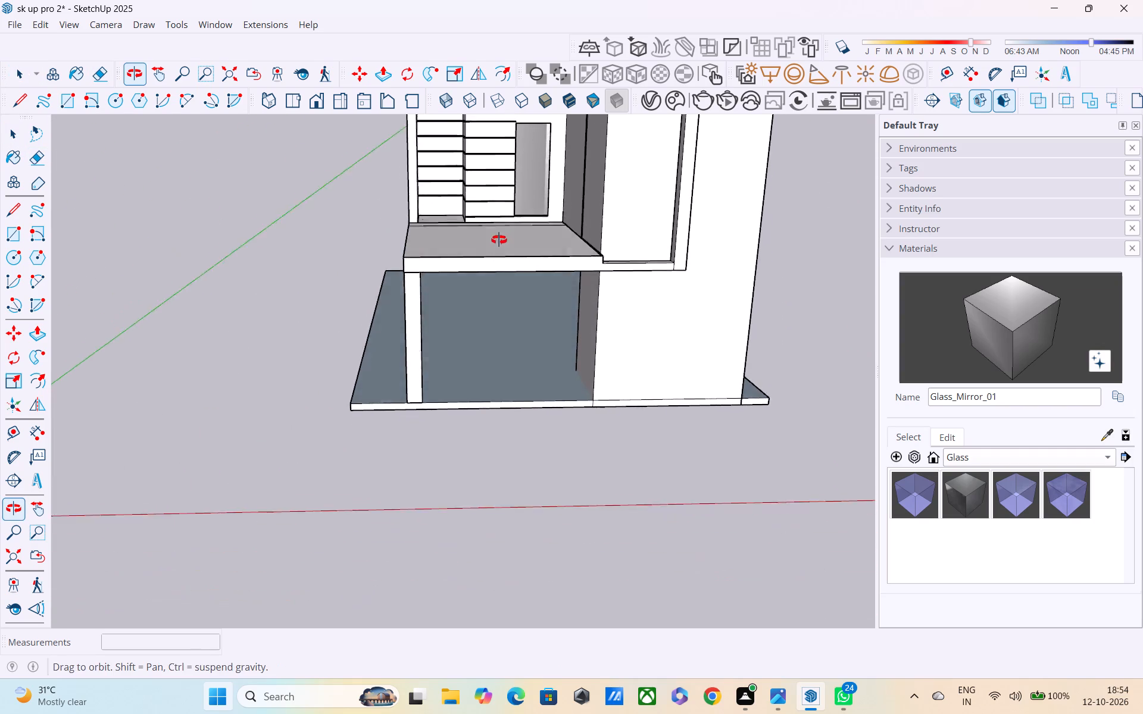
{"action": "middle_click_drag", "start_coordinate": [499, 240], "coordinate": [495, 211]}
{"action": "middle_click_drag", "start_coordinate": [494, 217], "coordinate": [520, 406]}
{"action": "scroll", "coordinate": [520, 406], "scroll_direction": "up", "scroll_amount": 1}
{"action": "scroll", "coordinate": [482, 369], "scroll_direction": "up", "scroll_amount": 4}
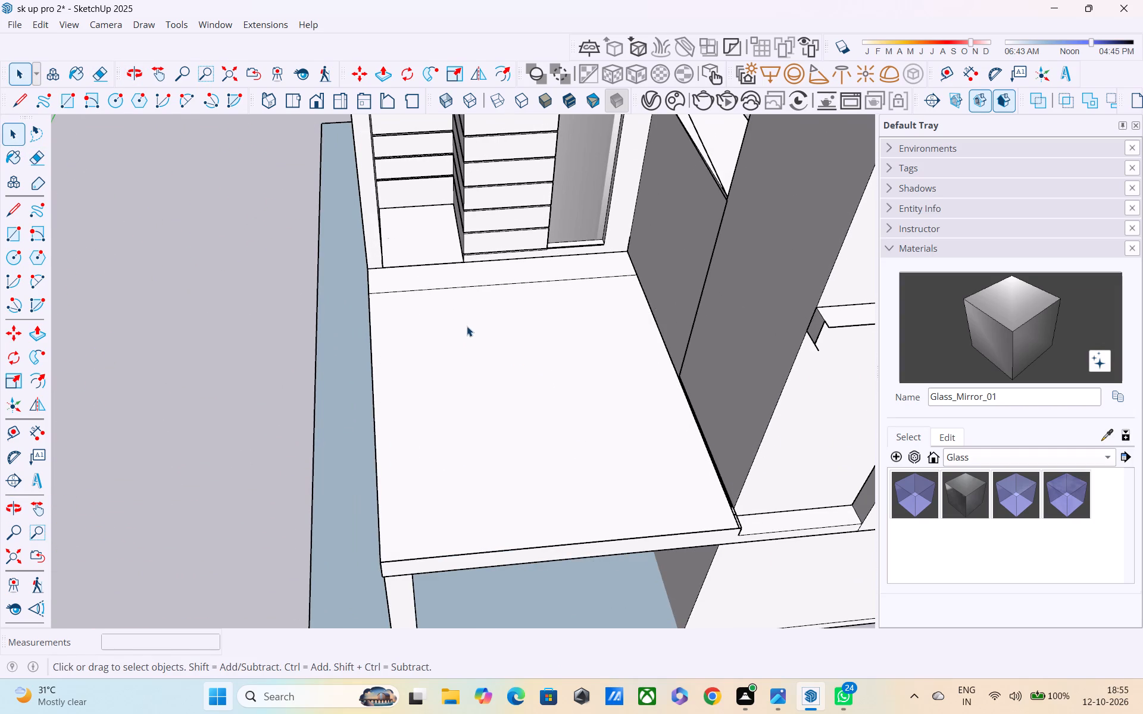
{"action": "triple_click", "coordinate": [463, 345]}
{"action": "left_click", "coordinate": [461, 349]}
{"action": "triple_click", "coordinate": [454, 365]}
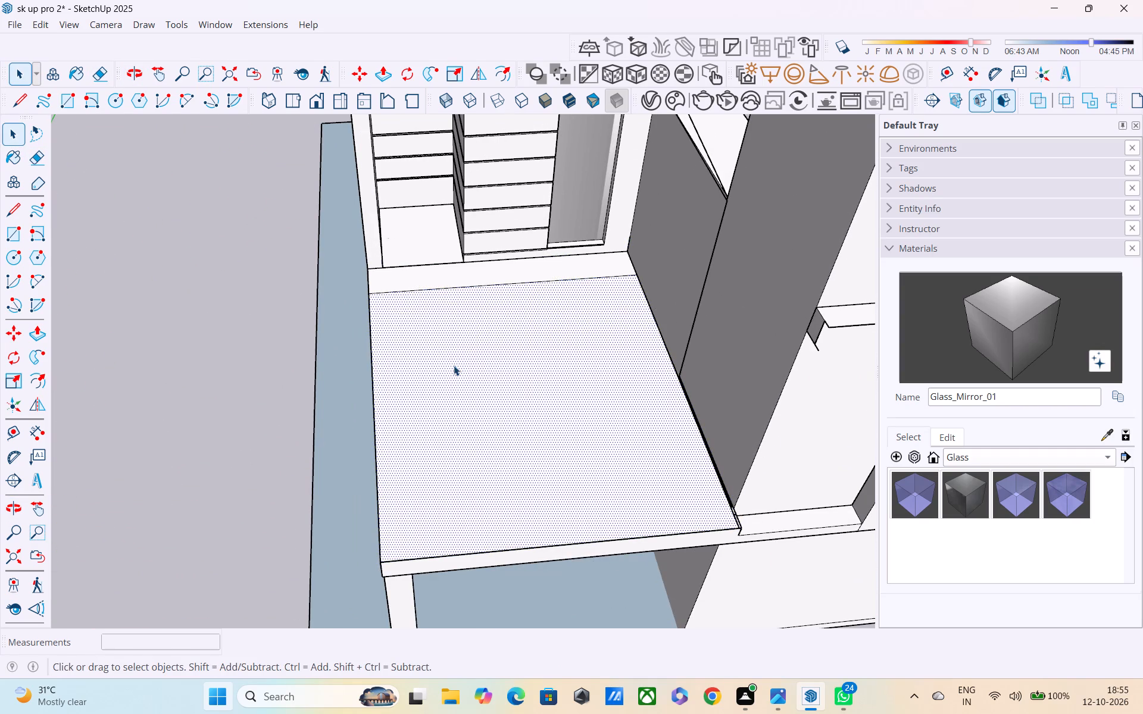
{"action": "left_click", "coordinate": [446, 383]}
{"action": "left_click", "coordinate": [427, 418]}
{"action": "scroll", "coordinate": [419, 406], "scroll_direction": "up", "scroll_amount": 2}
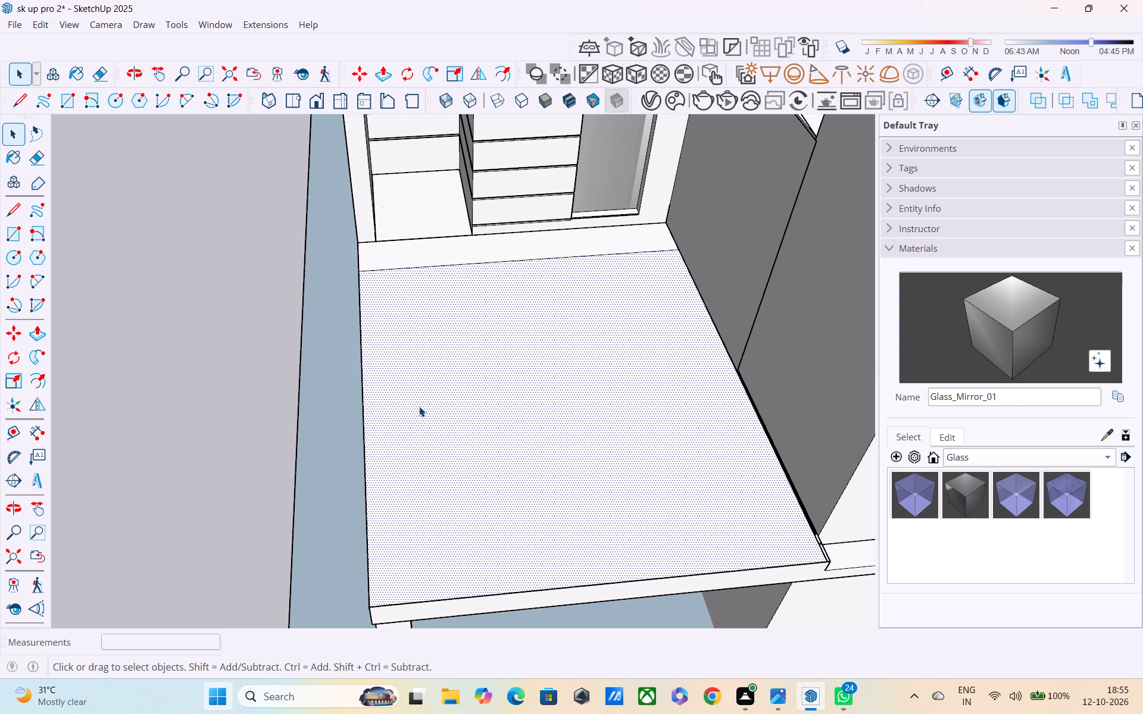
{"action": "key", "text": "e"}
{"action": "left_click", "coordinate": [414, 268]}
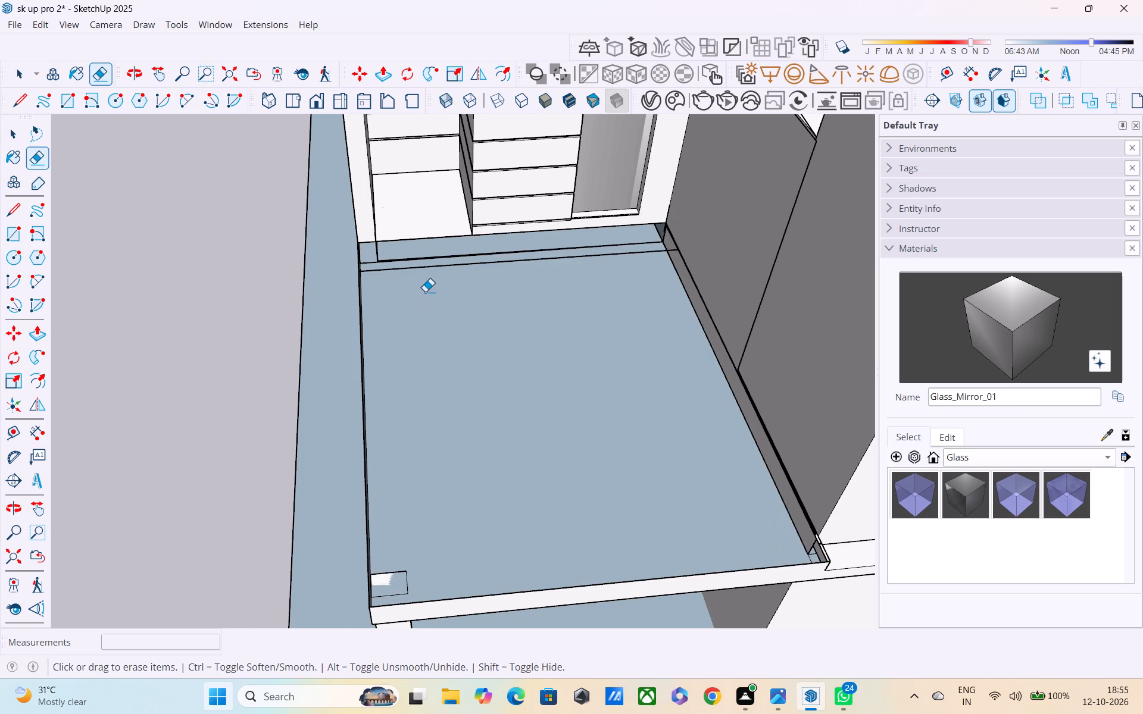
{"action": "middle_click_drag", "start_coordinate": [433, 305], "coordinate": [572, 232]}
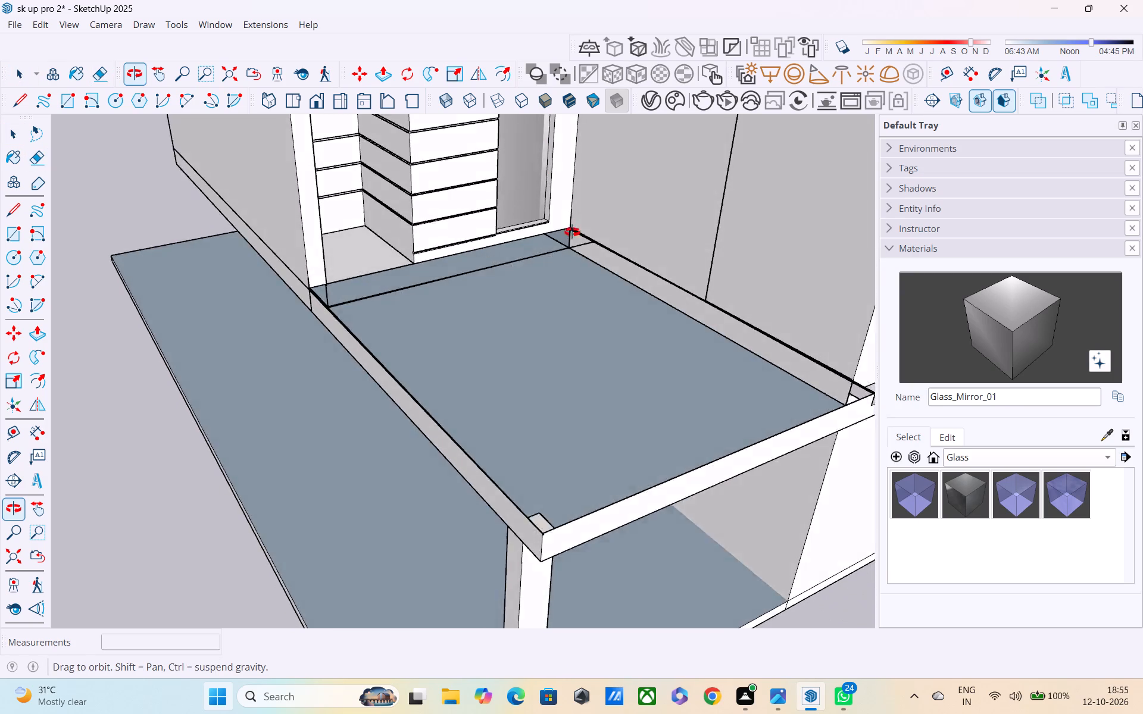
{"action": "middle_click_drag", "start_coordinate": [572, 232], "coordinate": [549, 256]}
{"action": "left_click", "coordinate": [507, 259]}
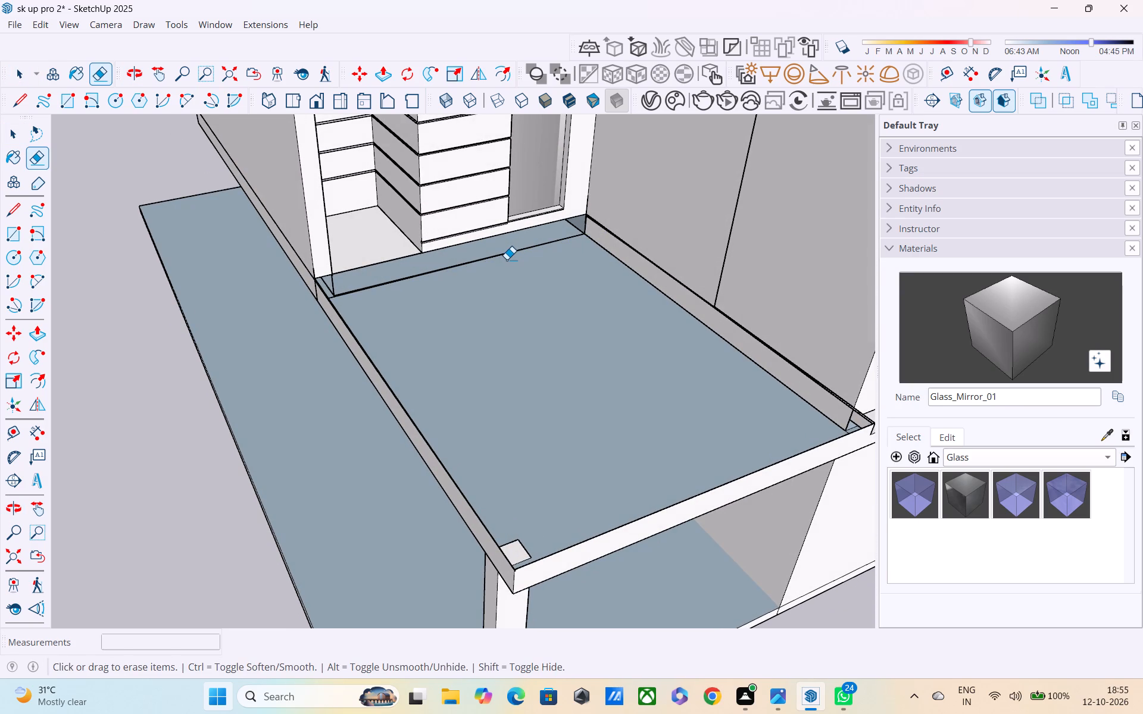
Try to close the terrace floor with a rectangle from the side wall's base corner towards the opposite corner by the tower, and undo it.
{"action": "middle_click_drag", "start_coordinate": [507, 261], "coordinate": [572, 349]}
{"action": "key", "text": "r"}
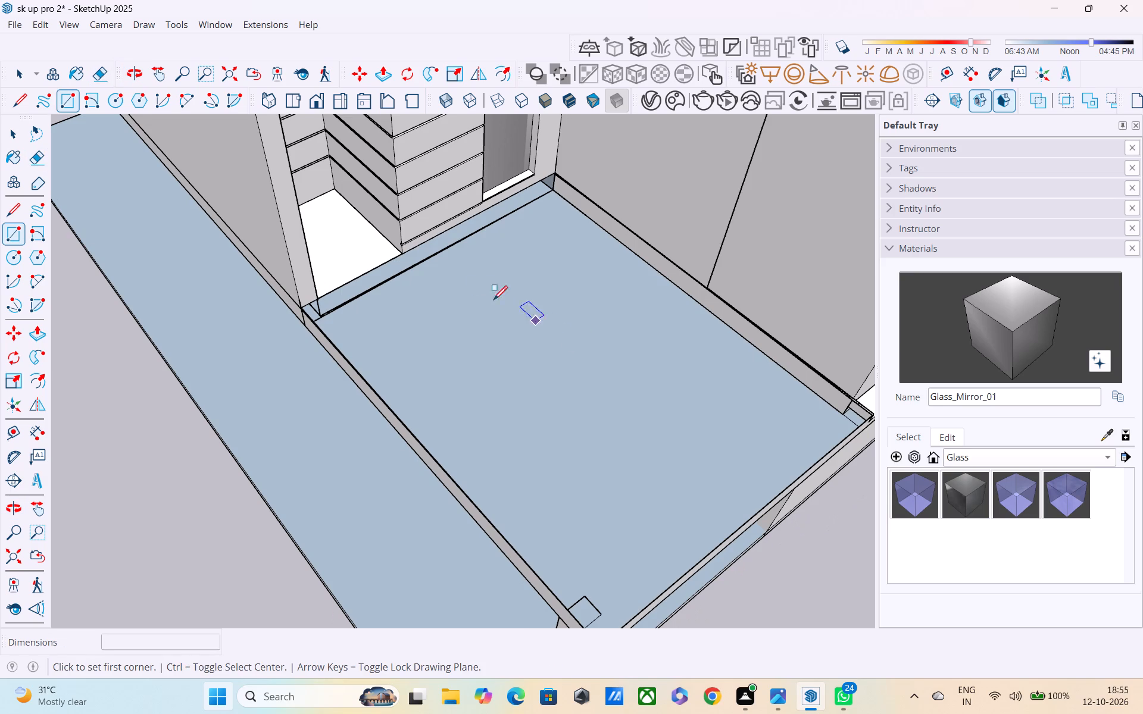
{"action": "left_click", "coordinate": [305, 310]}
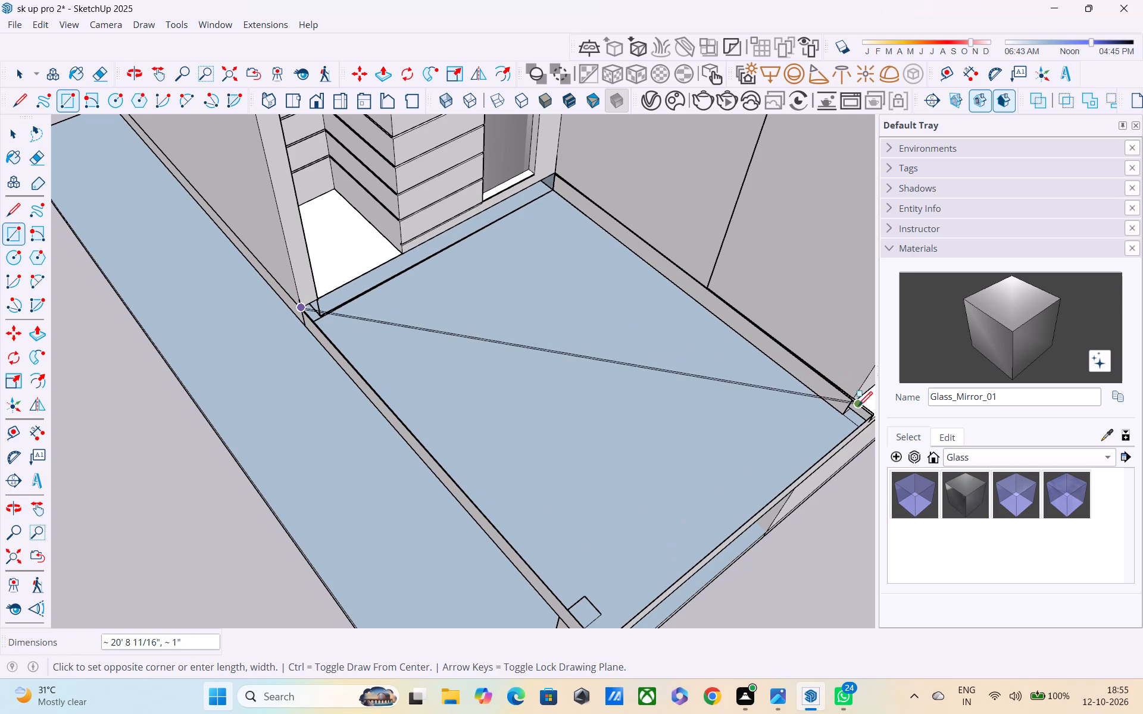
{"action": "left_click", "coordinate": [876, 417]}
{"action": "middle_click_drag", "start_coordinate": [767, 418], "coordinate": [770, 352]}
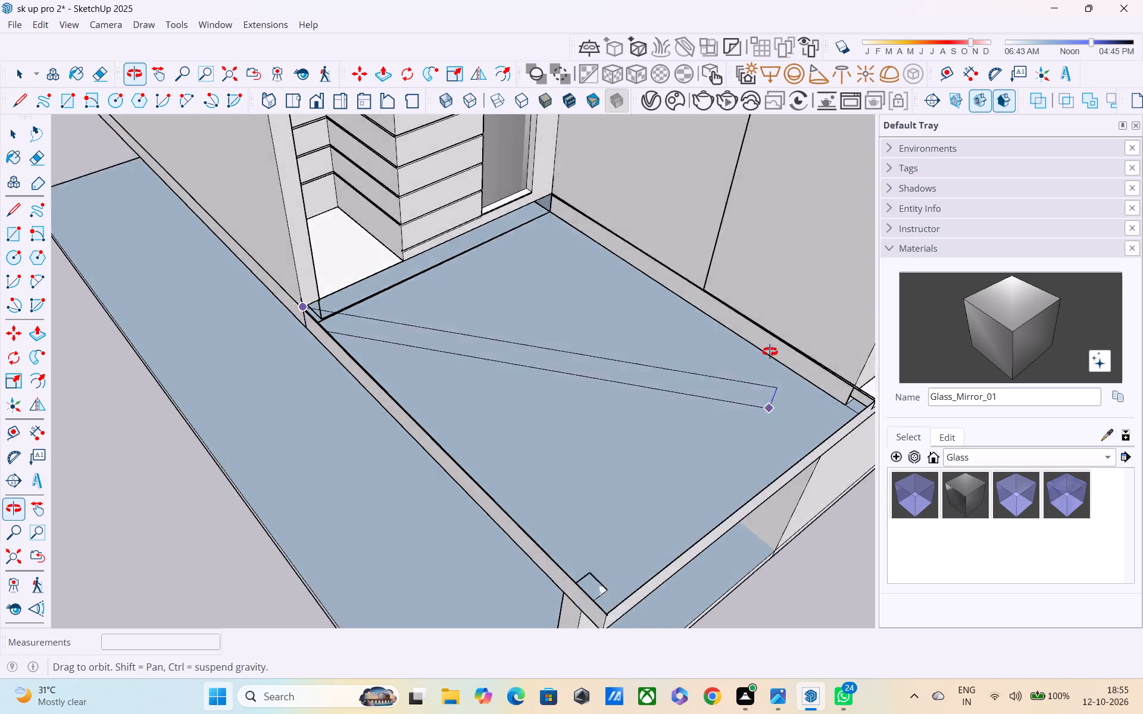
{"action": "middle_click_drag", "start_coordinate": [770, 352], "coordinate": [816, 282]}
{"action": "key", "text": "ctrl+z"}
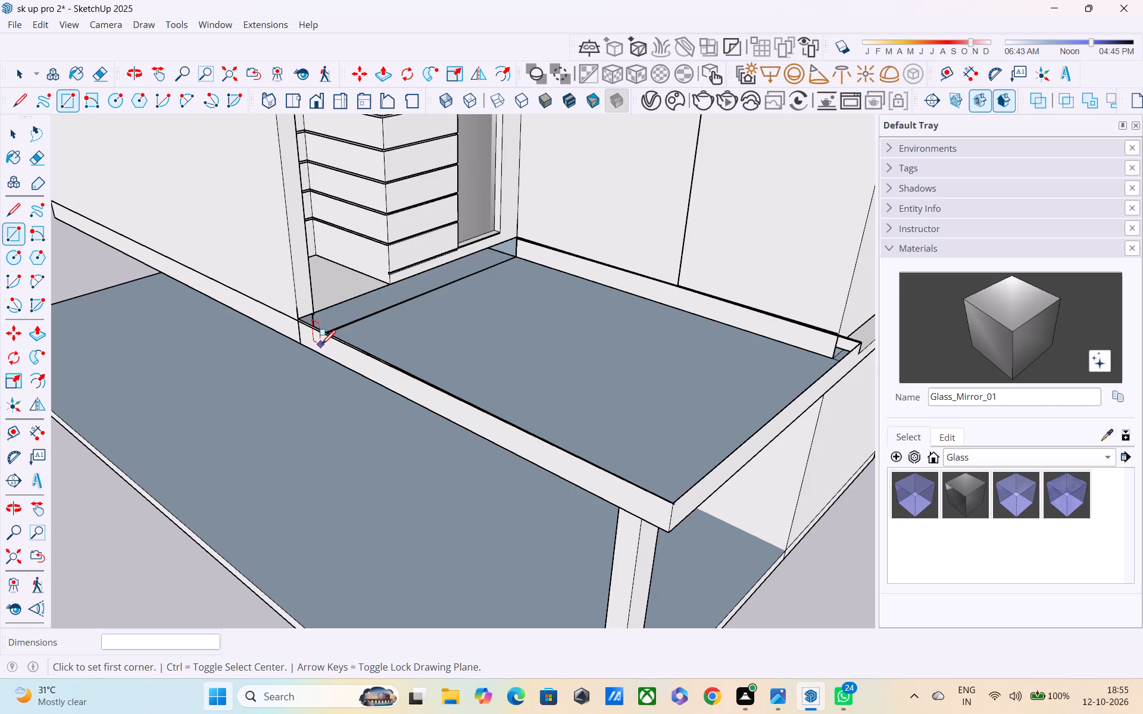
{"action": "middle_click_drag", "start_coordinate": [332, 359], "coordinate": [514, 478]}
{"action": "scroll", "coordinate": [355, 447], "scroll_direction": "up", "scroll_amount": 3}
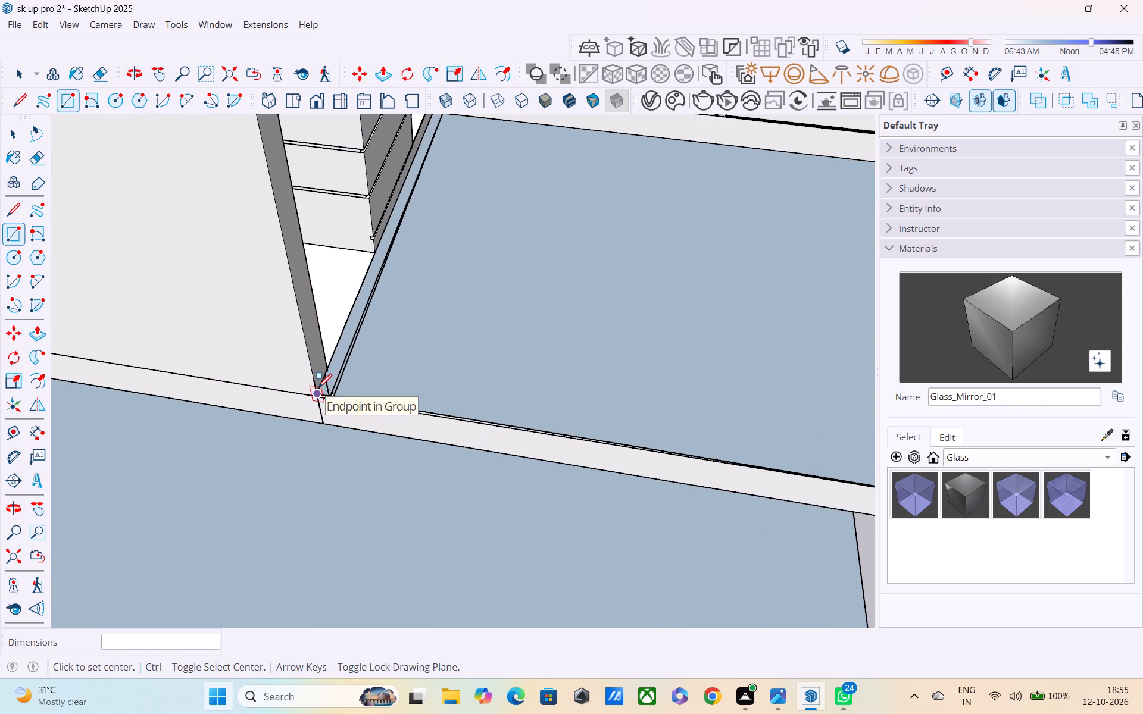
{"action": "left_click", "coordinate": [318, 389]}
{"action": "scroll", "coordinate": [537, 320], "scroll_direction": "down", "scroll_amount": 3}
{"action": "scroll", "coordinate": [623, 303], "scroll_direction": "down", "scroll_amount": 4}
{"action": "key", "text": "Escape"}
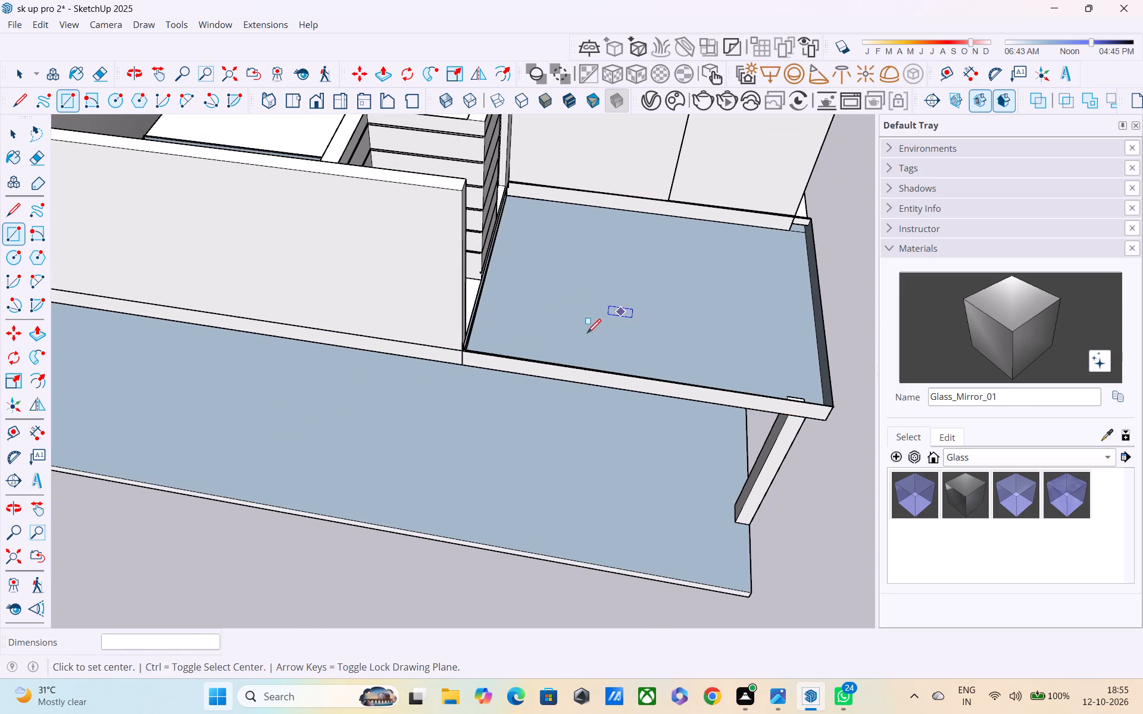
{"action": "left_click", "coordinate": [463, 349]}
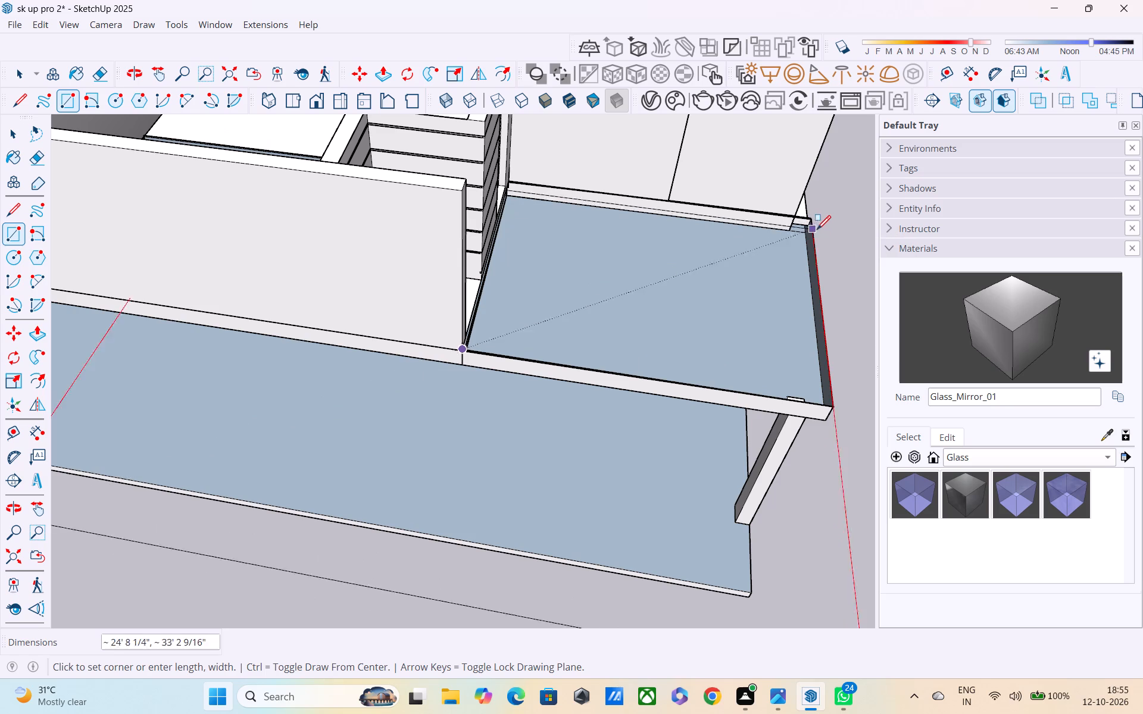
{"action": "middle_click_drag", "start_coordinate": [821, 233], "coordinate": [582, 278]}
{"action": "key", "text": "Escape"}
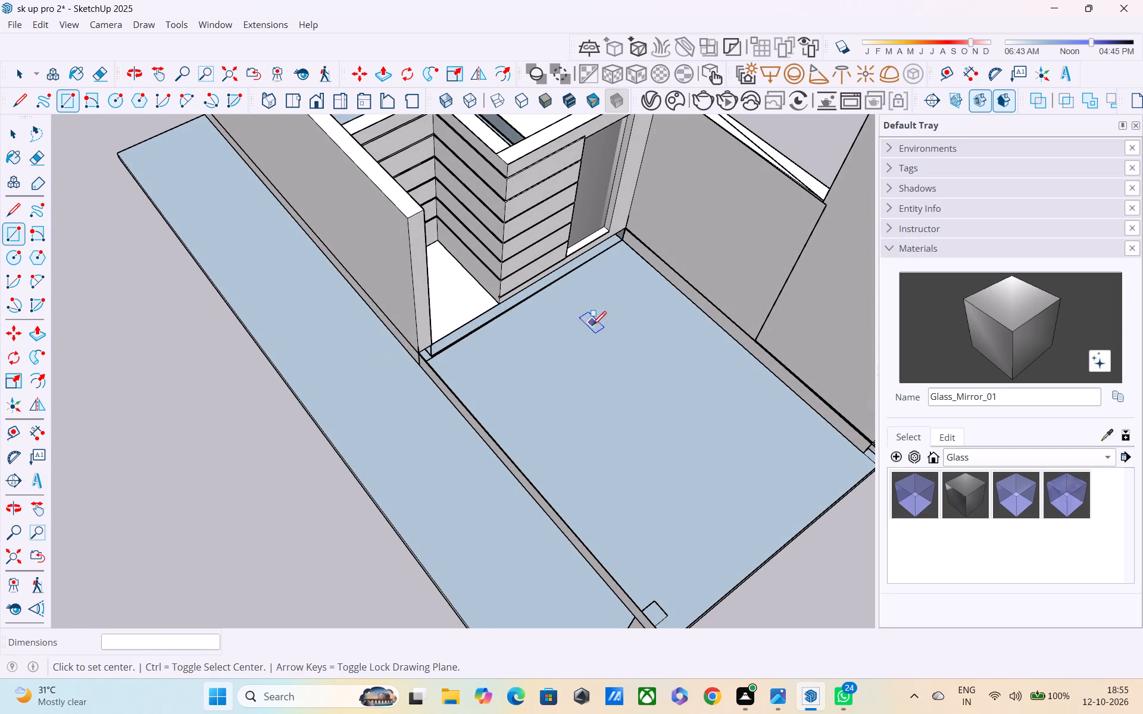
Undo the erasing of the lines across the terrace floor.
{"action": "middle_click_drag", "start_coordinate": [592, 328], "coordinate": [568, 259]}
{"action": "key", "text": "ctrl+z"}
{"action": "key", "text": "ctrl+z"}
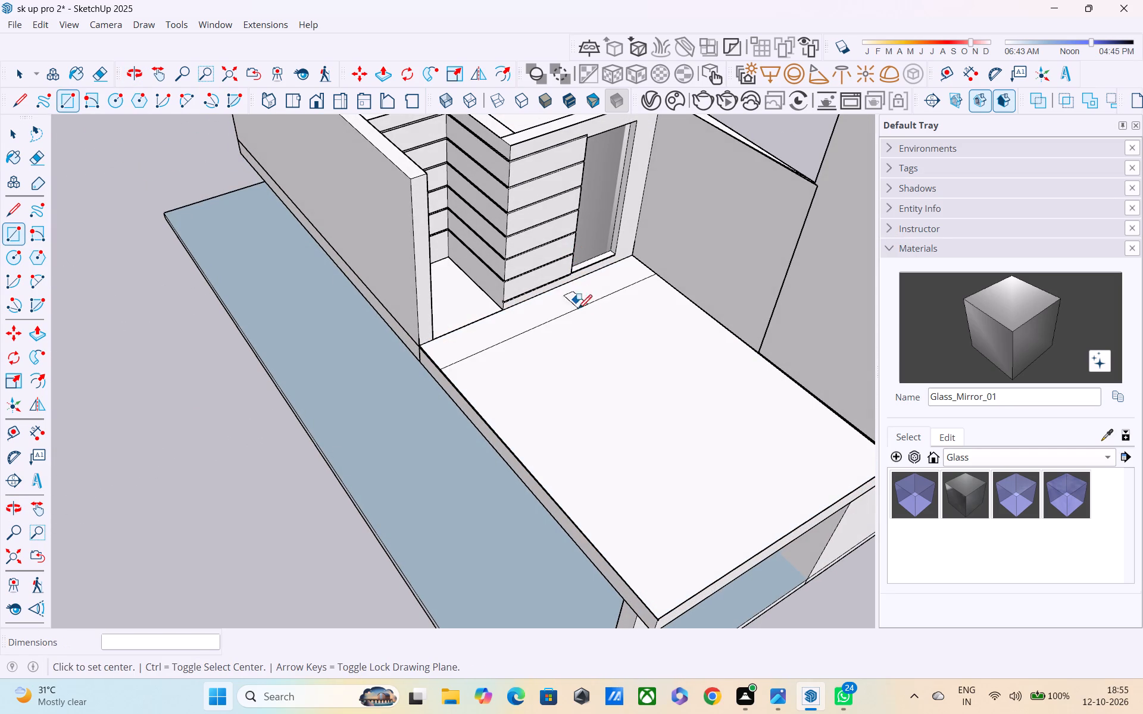
Examine the terrace slab's side edge and underside, and the building's front with its tower.
{"action": "middle_click_drag", "start_coordinate": [587, 337], "coordinate": [726, 218]}
{"action": "scroll", "coordinate": [586, 368], "scroll_direction": "up", "scroll_amount": 4}
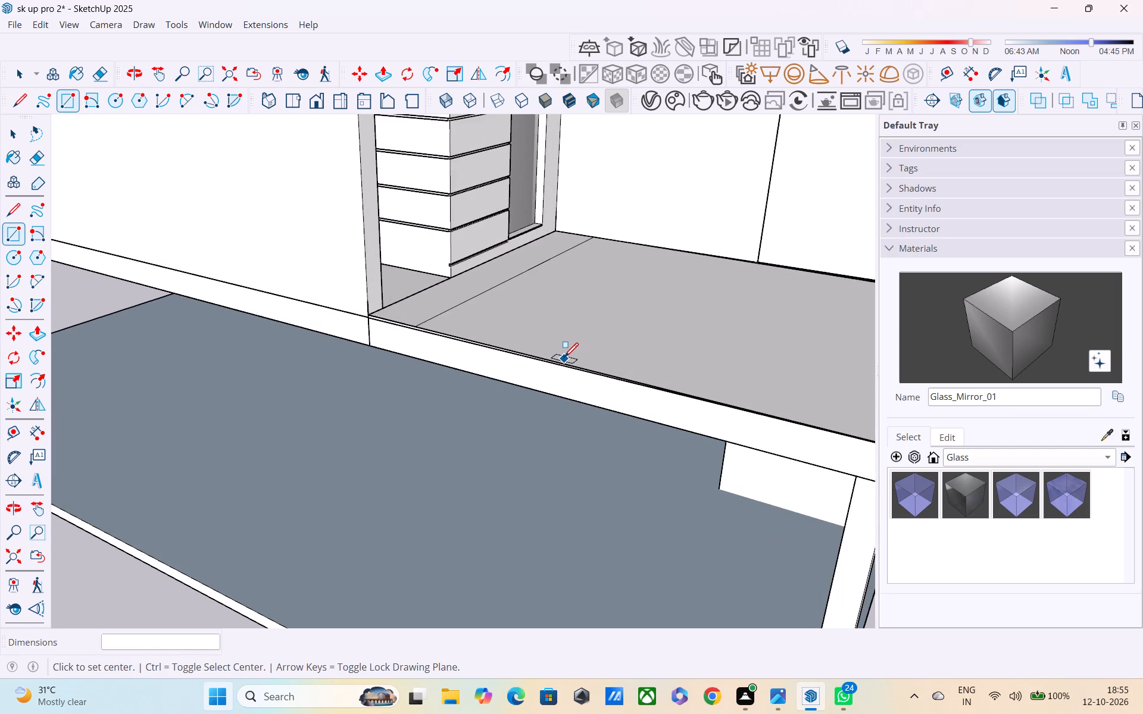
{"action": "middle_click_drag", "start_coordinate": [564, 356], "coordinate": [754, 248]}
{"action": "scroll", "coordinate": [594, 309], "scroll_direction": "up", "scroll_amount": 5}
{"action": "middle_click_drag", "start_coordinate": [570, 312], "coordinate": [579, 359]}
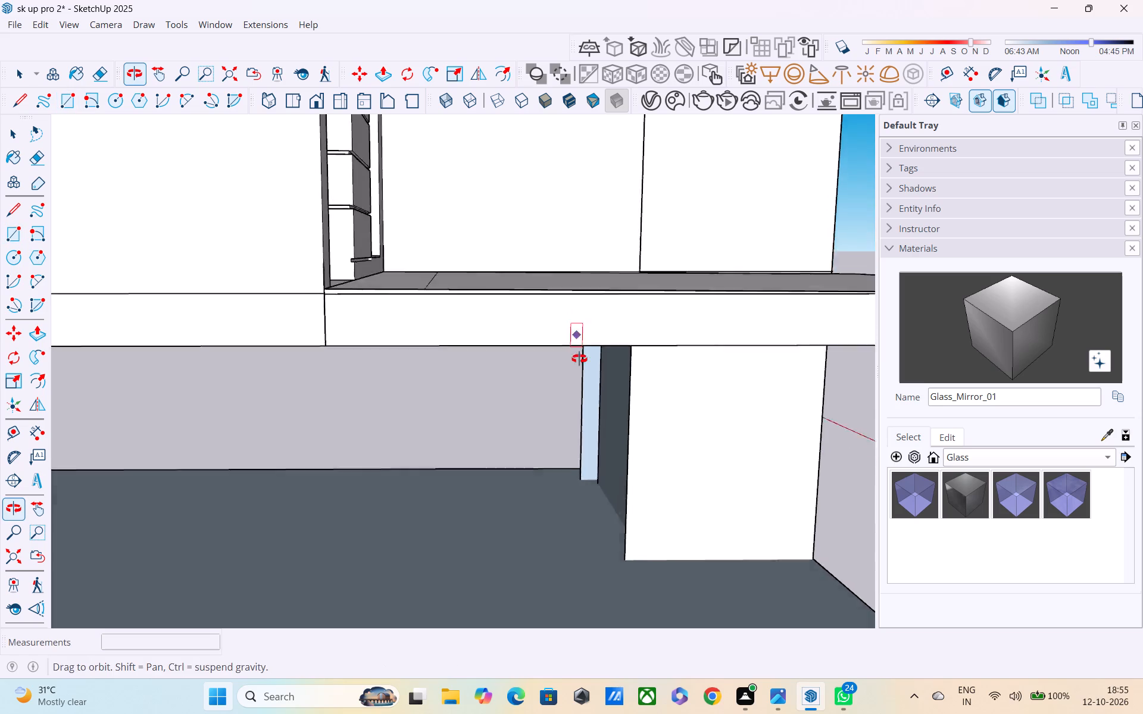
{"action": "middle_click_drag", "start_coordinate": [579, 359], "coordinate": [557, 511]}
{"action": "scroll", "coordinate": [518, 483], "scroll_direction": "down", "scroll_amount": 15}
{"action": "middle_click_drag", "start_coordinate": [595, 474], "coordinate": [432, 405], "text": "ctrl"}
{"action": "scroll", "coordinate": [663, 414], "scroll_direction": "down", "scroll_amount": 3}
{"action": "middle_click_drag", "start_coordinate": [663, 435], "coordinate": [507, 373]}
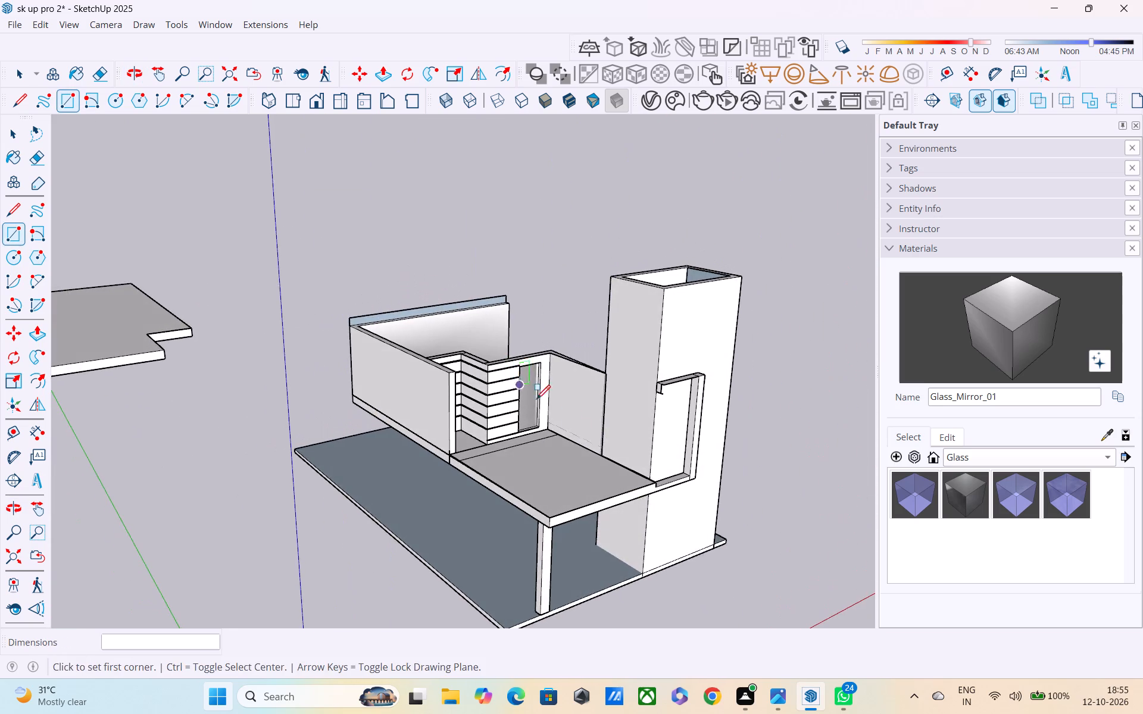
{"action": "middle_click_drag", "start_coordinate": [588, 458], "coordinate": [524, 361]}
{"action": "middle_click_drag", "start_coordinate": [543, 443], "coordinate": [445, 564]}
{"action": "scroll", "coordinate": [445, 562], "scroll_direction": "up", "scroll_amount": 1}
{"action": "scroll", "coordinate": [471, 541], "scroll_direction": "down", "scroll_amount": 2}
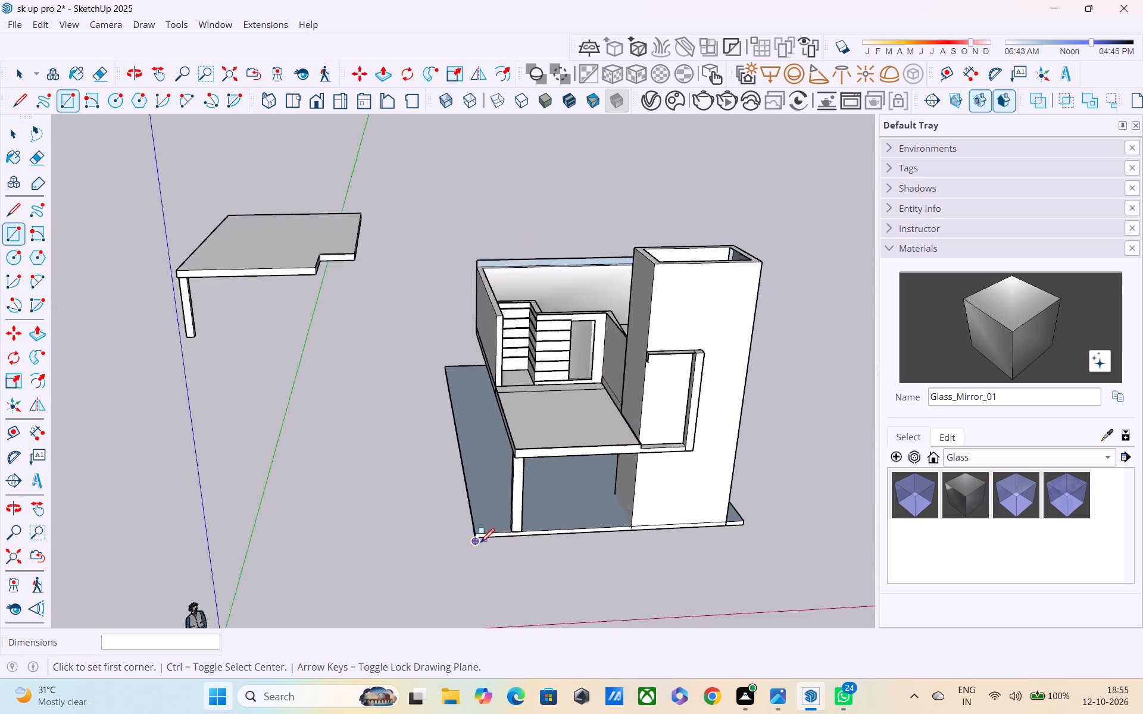
{"action": "scroll", "coordinate": [480, 544], "scroll_direction": "down", "scroll_amount": 2}
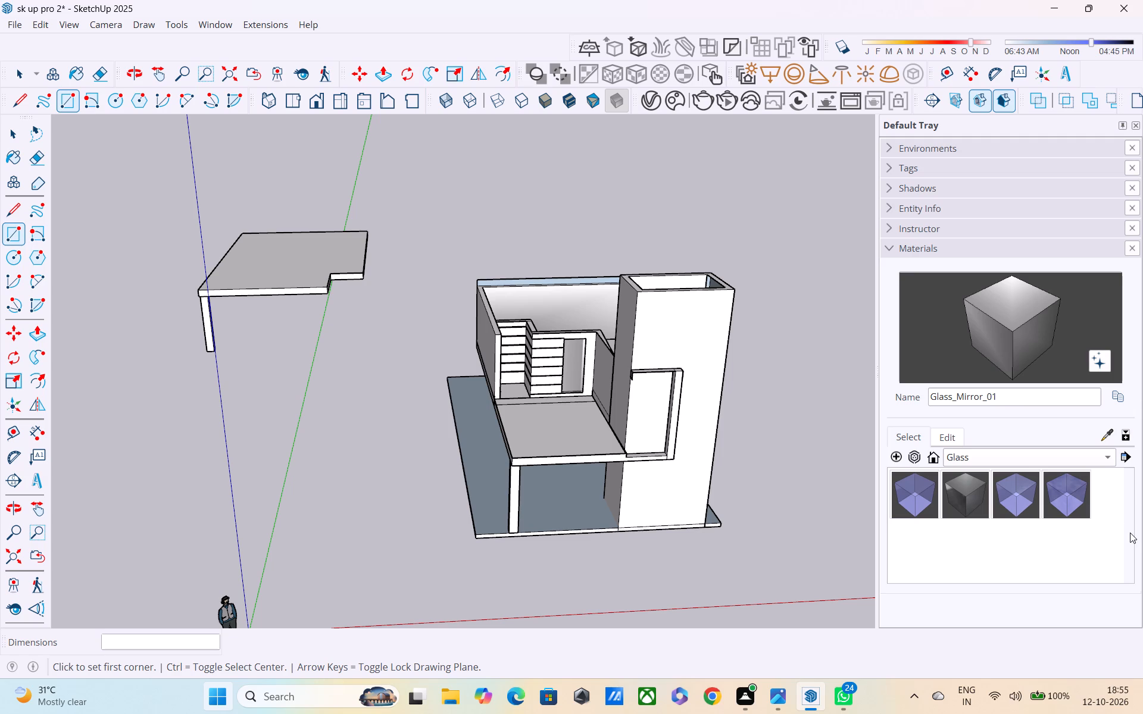
{"action": "key", "text": "Escape"}
{"action": "key", "text": "space"}
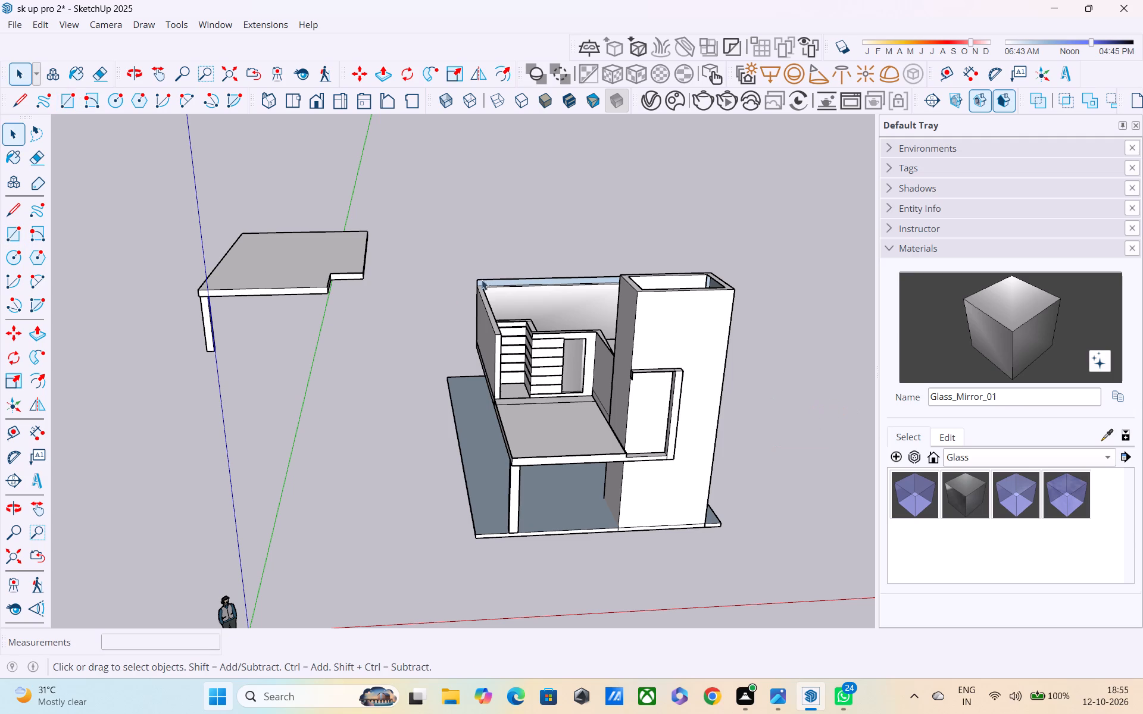
Examine the whole building and the detached slab beside it from the front, side and above.
{"action": "scroll", "coordinate": [726, 336], "scroll_direction": "down", "scroll_amount": 3}
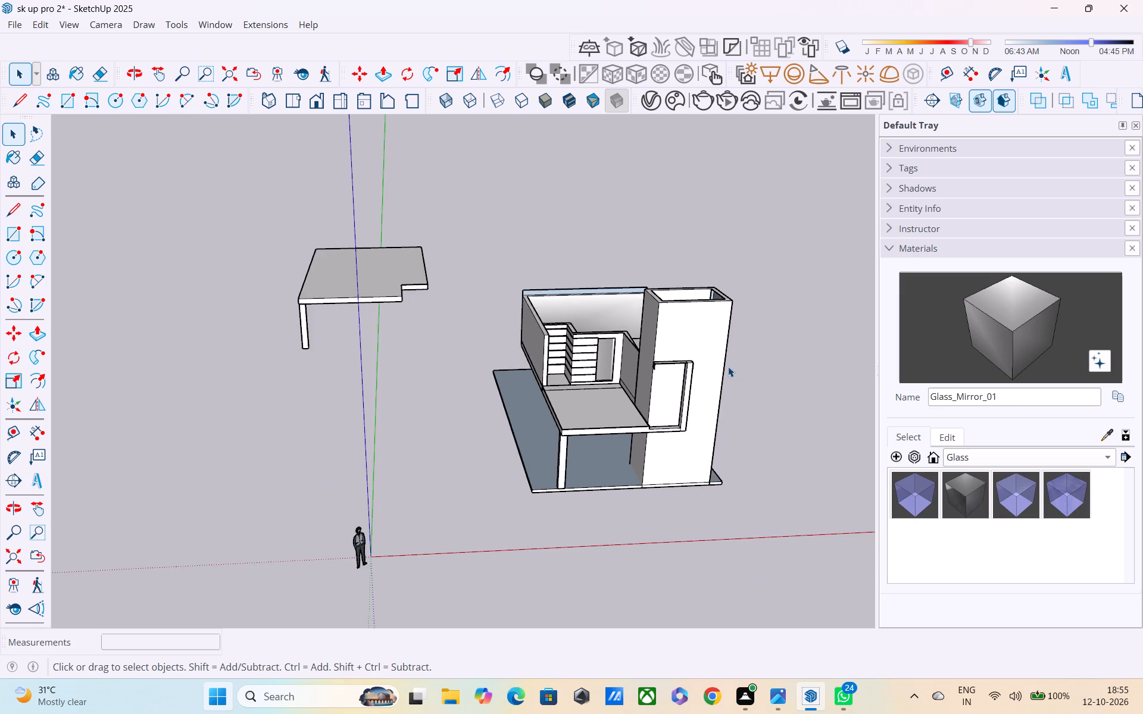
{"action": "middle_click_drag", "start_coordinate": [728, 367], "coordinate": [724, 262]}
{"action": "scroll", "coordinate": [722, 279], "scroll_direction": "down", "scroll_amount": 3}
{"action": "scroll", "coordinate": [668, 401], "scroll_direction": "up", "scroll_amount": 1}
{"action": "middle_click_drag", "start_coordinate": [655, 436], "coordinate": [652, 436]}
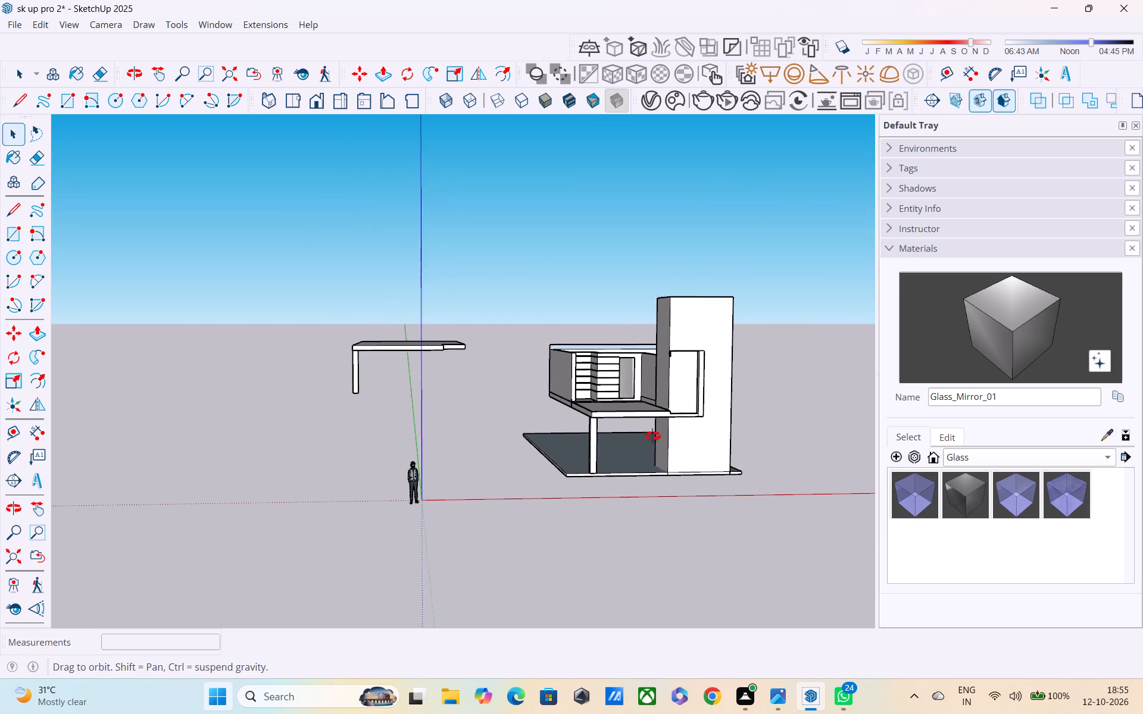
{"action": "middle_click_drag", "start_coordinate": [652, 436], "coordinate": [107, 386]}
{"action": "scroll", "coordinate": [108, 386], "scroll_direction": "down", "scroll_amount": 5}
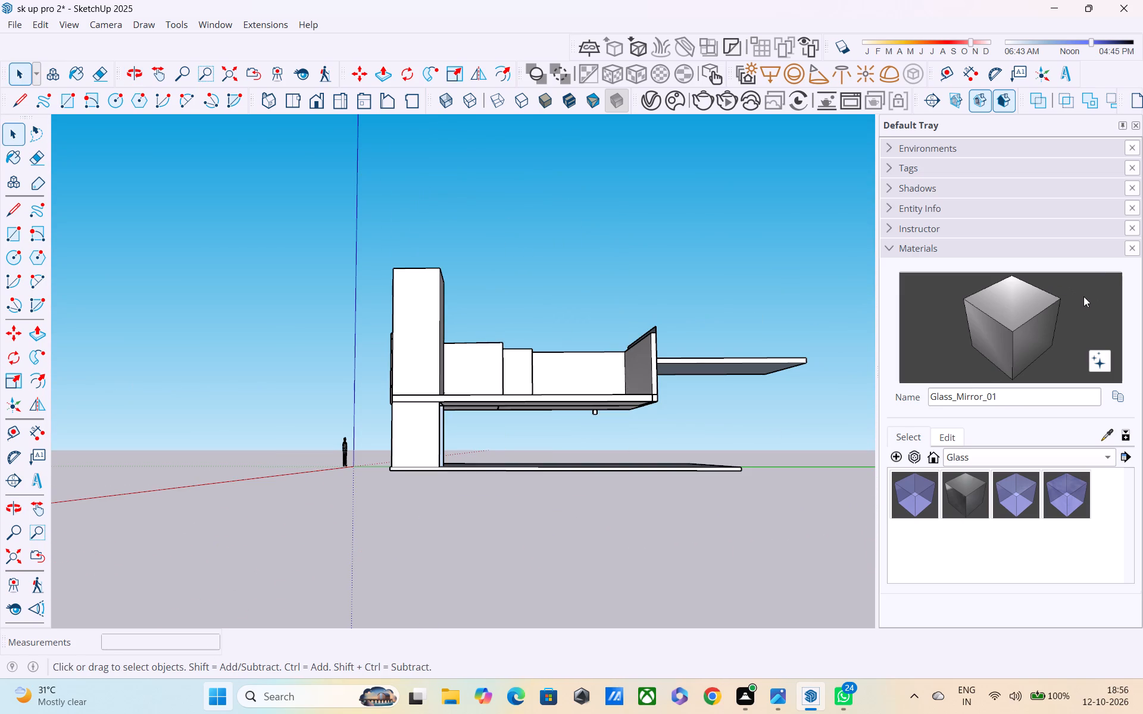
{"action": "scroll", "coordinate": [1005, 300], "scroll_direction": "down", "scroll_amount": 1}
{"action": "scroll", "coordinate": [833, 402], "scroll_direction": "down", "scroll_amount": 4}
{"action": "middle_click_drag", "start_coordinate": [828, 407], "coordinate": [554, 424], "text": "shift"}
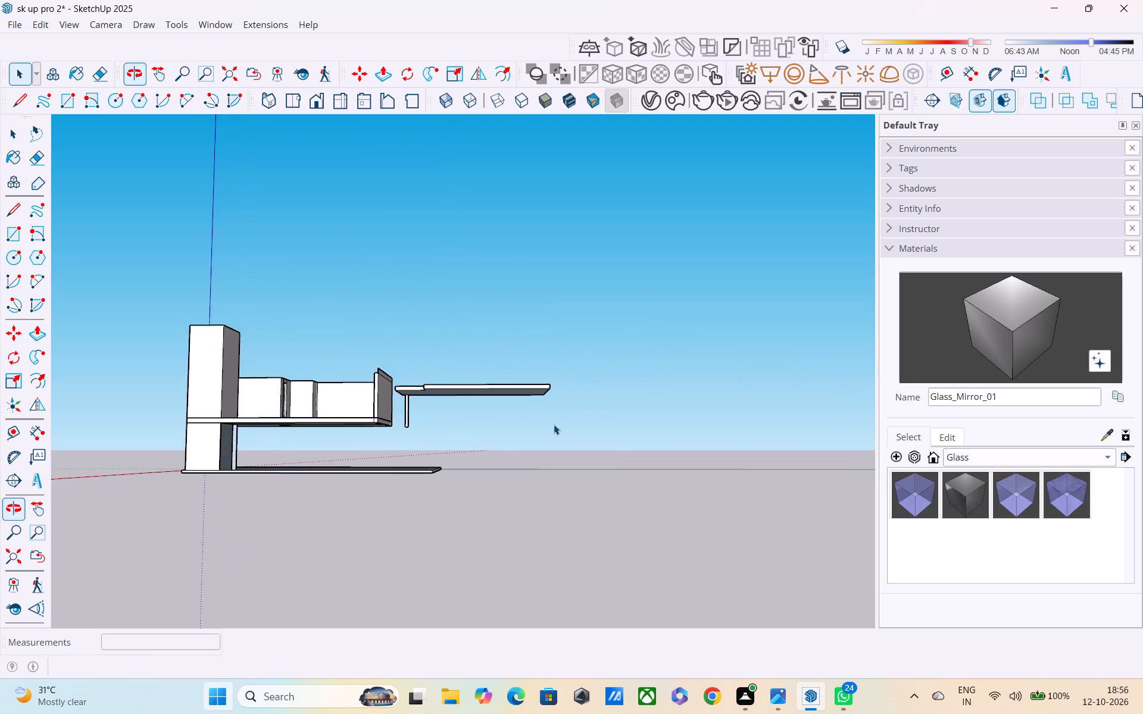
{"action": "scroll", "coordinate": [548, 425], "scroll_direction": "down", "scroll_amount": 2}
{"action": "middle_click_drag", "start_coordinate": [443, 368], "coordinate": [810, 456]}
{"action": "middle_click_drag", "start_coordinate": [473, 425], "coordinate": [576, 431]}
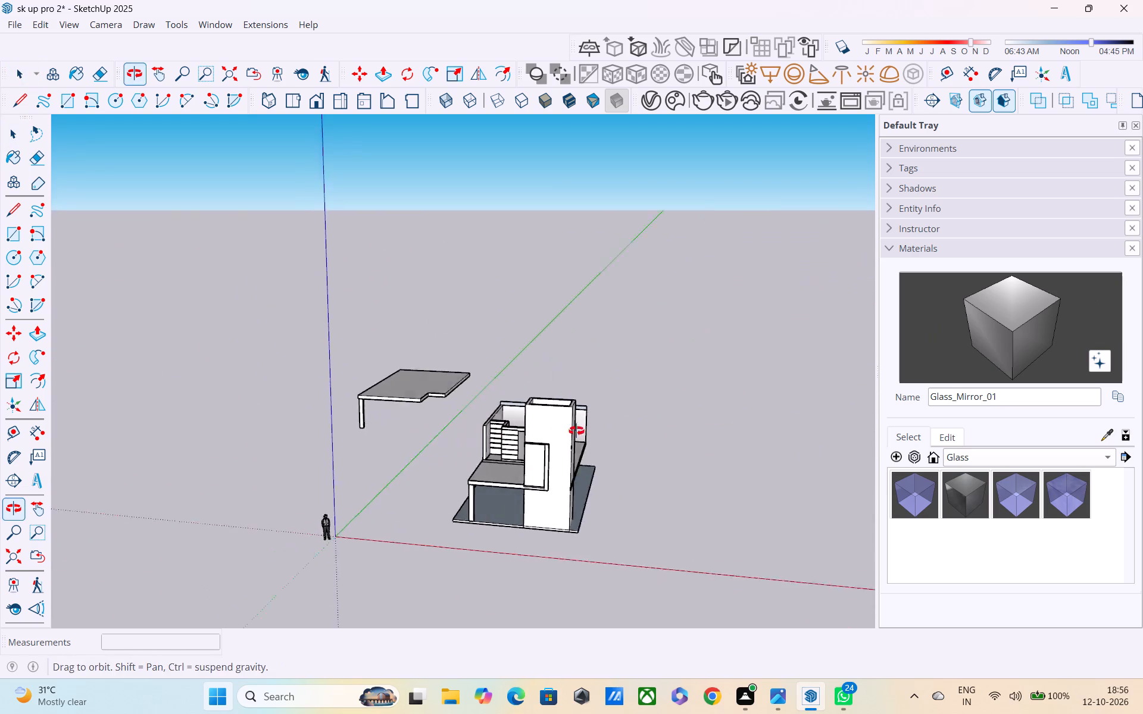
{"action": "middle_click_drag", "start_coordinate": [576, 431], "coordinate": [607, 420]}
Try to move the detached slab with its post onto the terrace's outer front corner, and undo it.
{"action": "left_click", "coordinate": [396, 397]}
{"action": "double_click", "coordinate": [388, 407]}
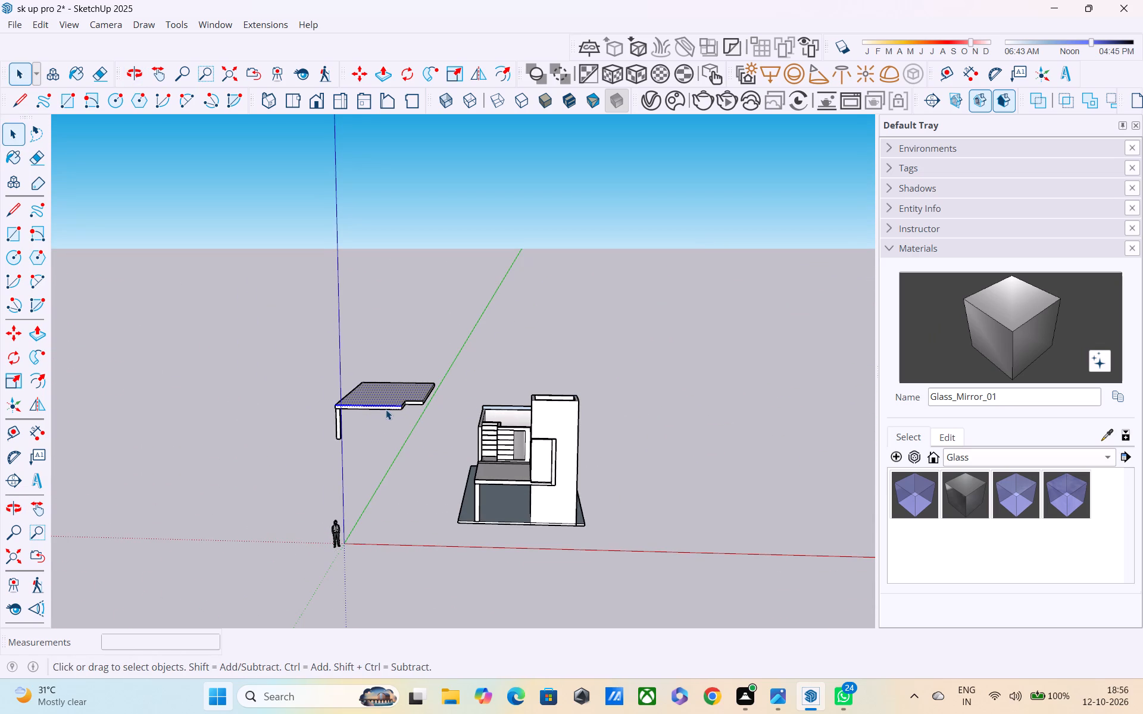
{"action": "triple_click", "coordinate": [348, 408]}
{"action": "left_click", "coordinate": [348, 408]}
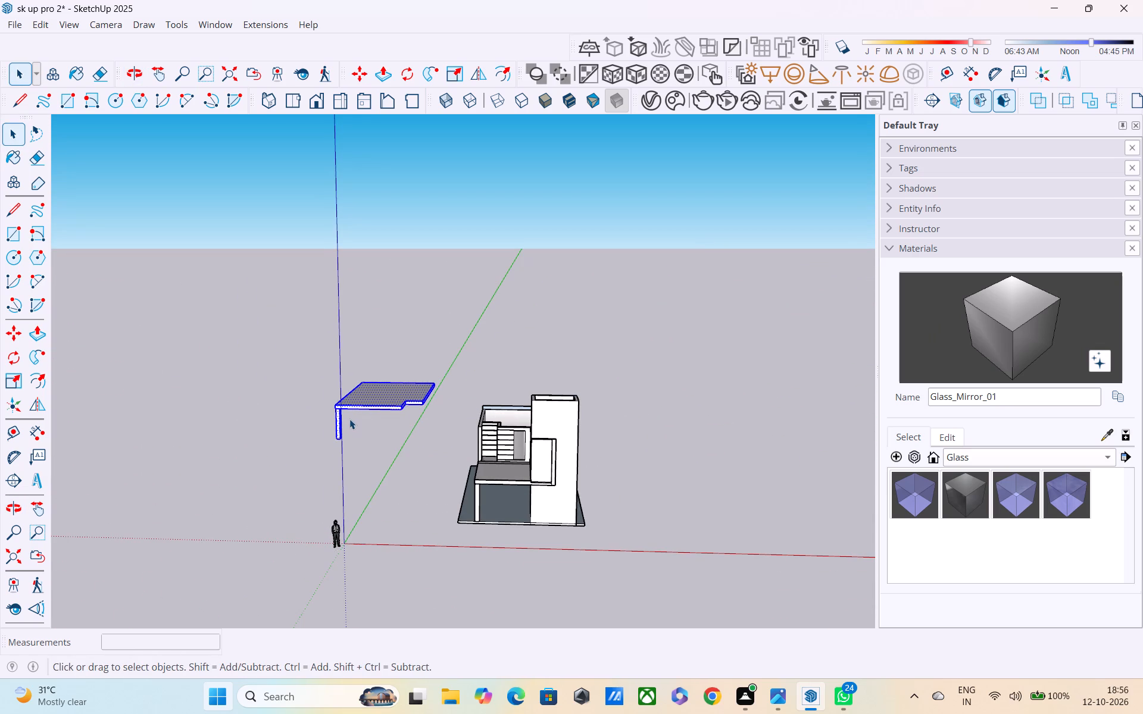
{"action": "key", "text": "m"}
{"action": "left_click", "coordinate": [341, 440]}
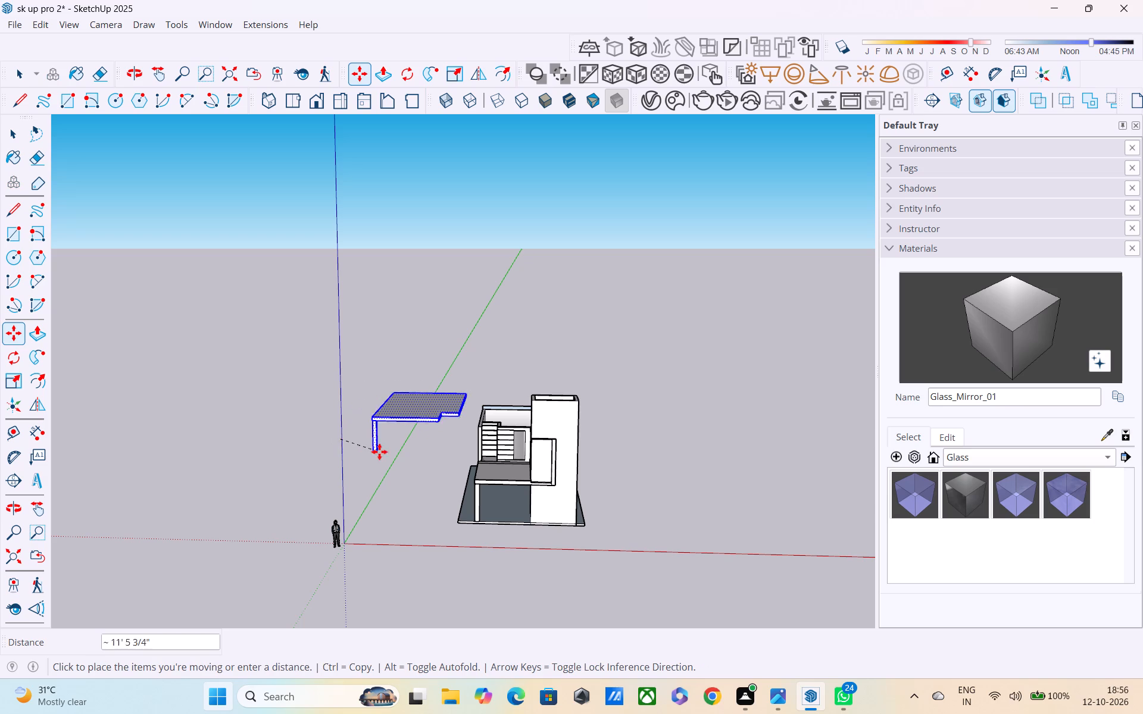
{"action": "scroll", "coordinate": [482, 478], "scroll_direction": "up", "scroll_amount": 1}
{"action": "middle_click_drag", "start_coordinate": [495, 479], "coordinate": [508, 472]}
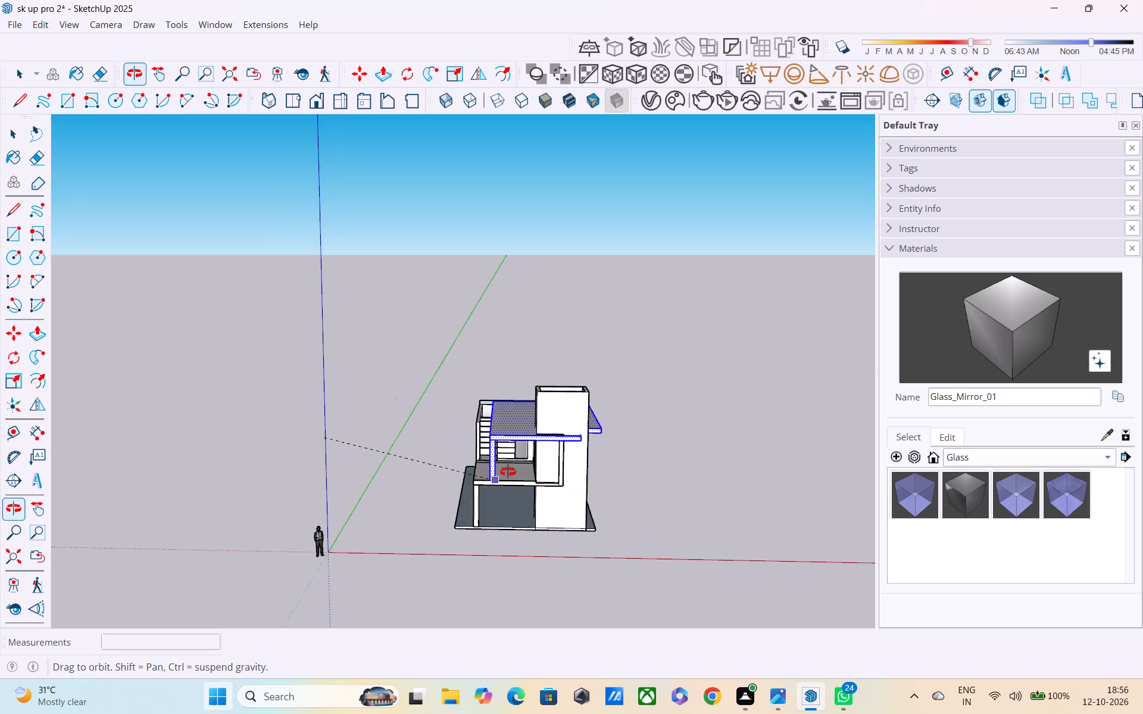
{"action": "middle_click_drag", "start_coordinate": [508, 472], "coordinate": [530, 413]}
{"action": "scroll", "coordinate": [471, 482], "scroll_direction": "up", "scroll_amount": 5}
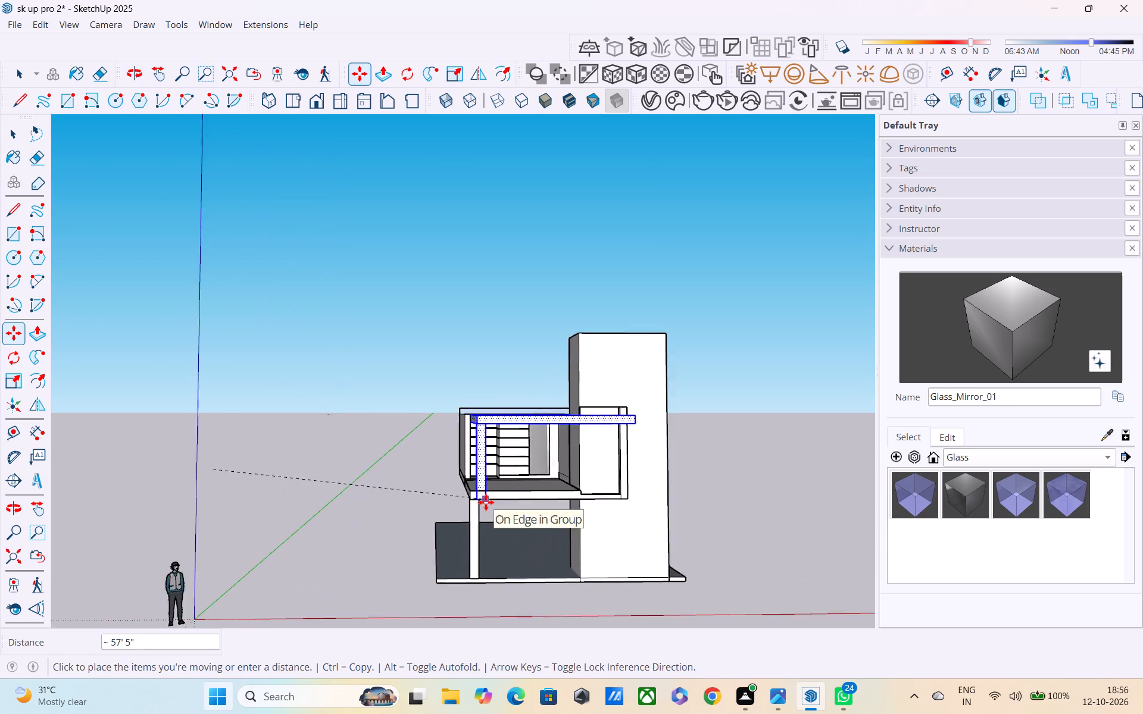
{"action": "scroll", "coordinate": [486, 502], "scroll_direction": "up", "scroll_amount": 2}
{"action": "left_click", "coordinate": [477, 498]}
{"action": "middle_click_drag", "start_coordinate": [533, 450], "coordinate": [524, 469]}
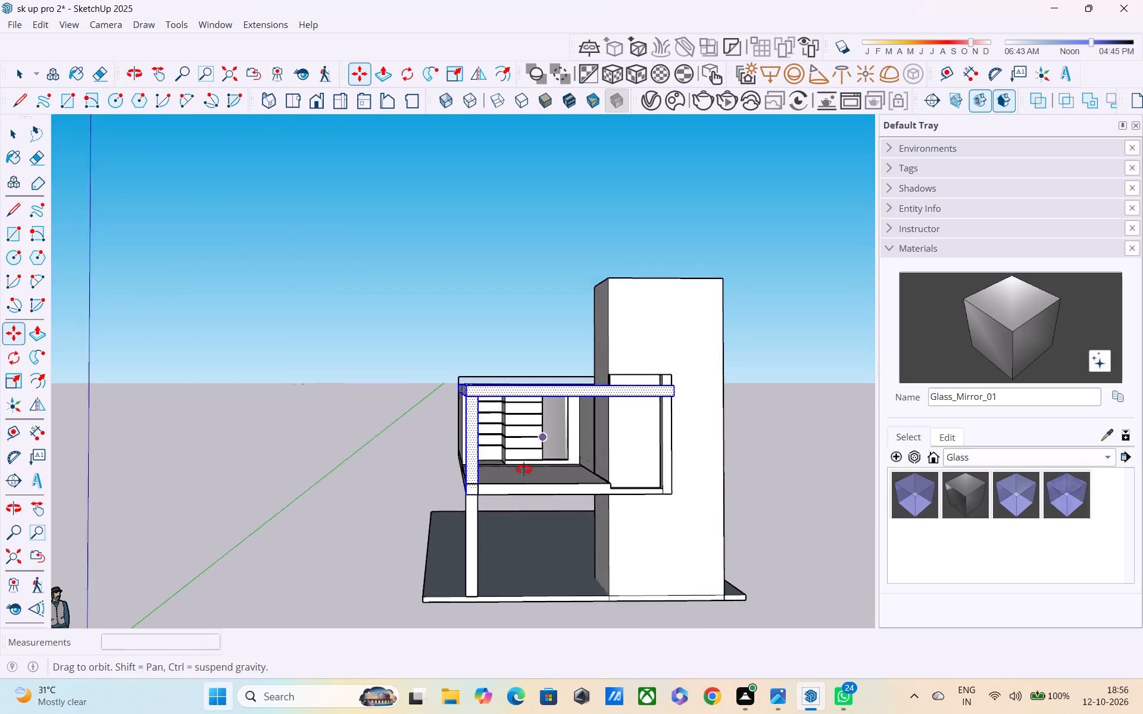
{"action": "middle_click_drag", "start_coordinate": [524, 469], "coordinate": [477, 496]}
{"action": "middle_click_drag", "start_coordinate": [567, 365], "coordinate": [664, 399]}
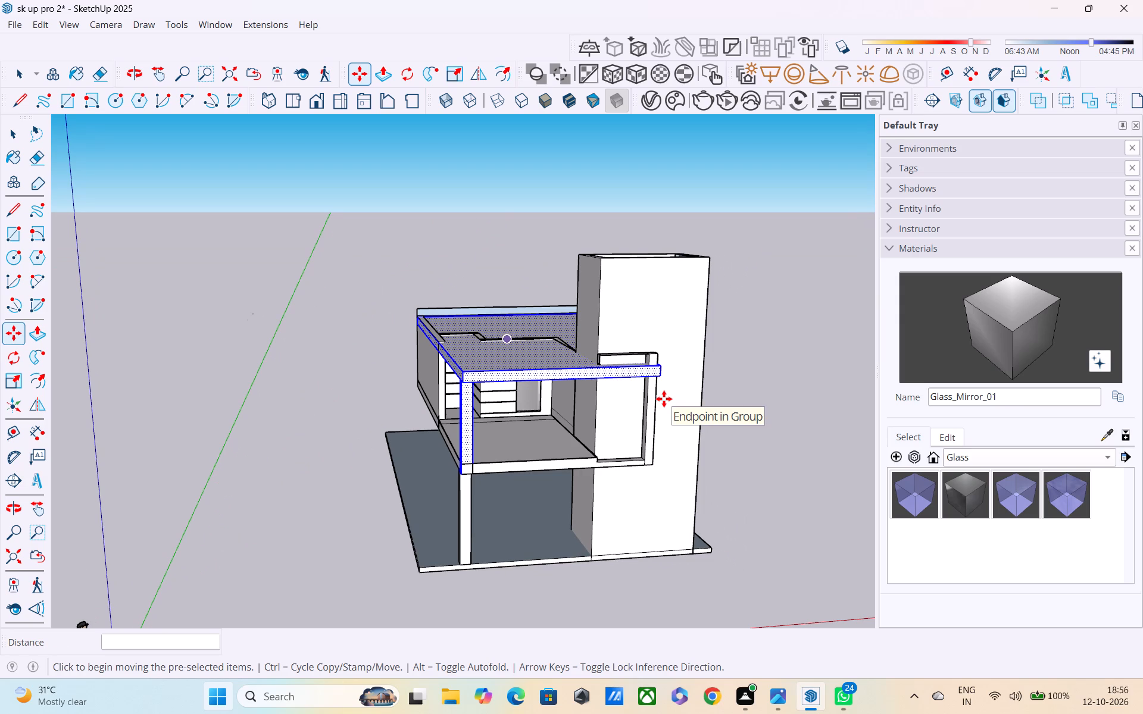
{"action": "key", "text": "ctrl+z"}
Move the detached slab with its post from the post's bottom corner to the terrace slab's outer front corner.
{"action": "scroll", "coordinate": [99, 403], "scroll_direction": "up", "scroll_amount": 3}
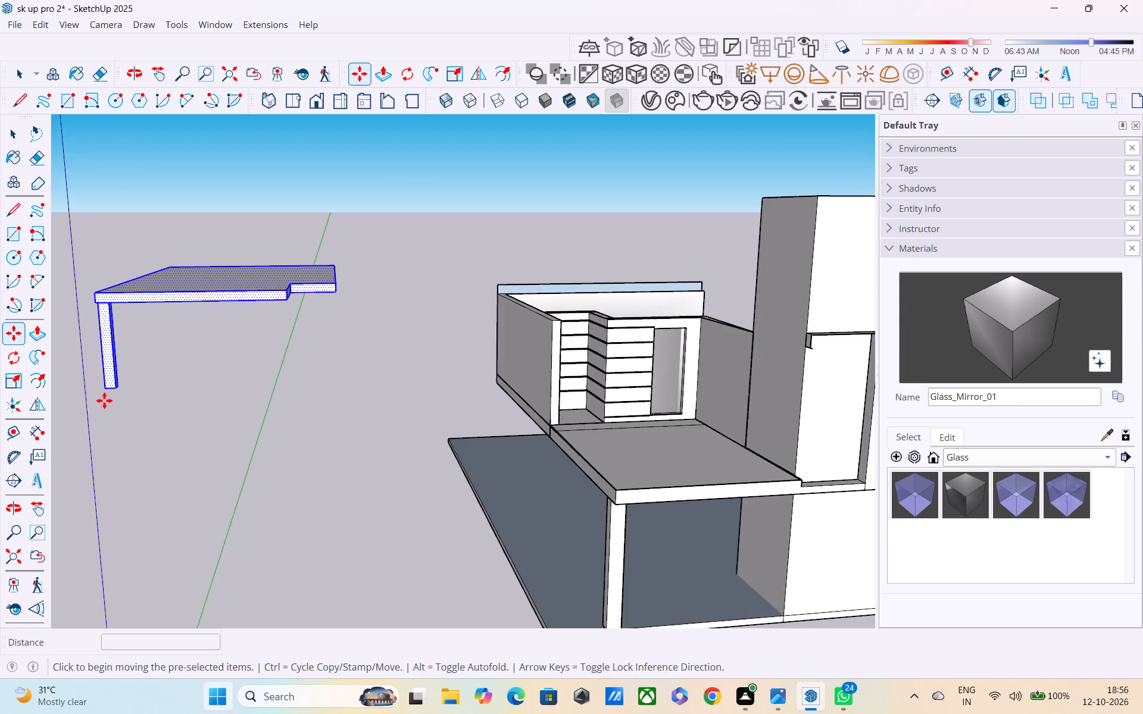
{"action": "scroll", "coordinate": [104, 400], "scroll_direction": "up", "scroll_amount": 4}
{"action": "left_click", "coordinate": [108, 386]}
{"action": "scroll", "coordinate": [610, 371], "scroll_direction": "down", "scroll_amount": 4}
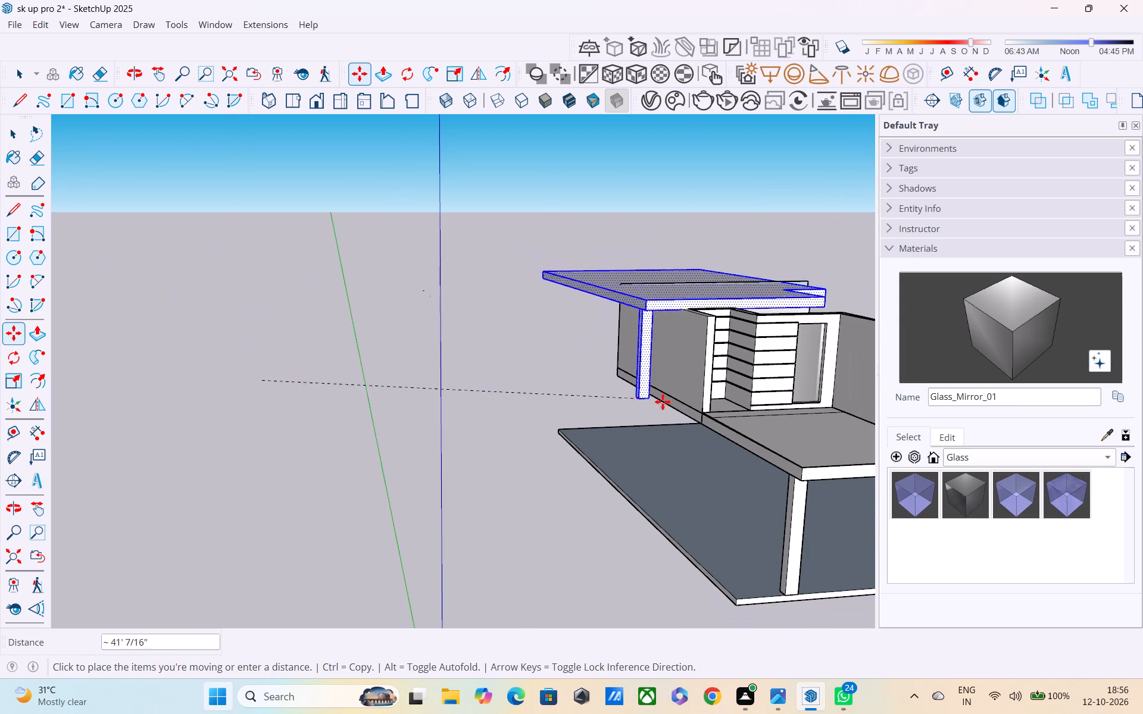
{"action": "left_click", "coordinate": [797, 461]}
{"action": "scroll", "coordinate": [731, 409], "scroll_direction": "down", "scroll_amount": 8}
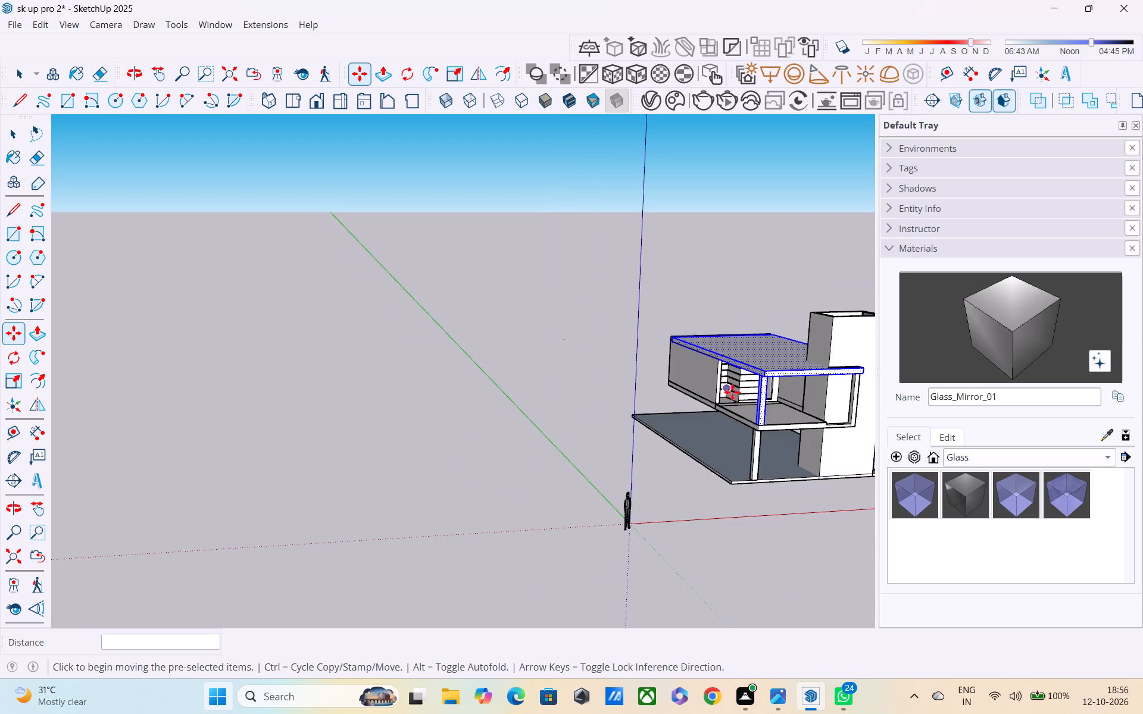
{"action": "middle_click_drag", "start_coordinate": [774, 394], "coordinate": [583, 333]}
{"action": "scroll", "coordinate": [596, 367], "scroll_direction": "down", "scroll_amount": 5}
{"action": "key", "text": "Escape"}
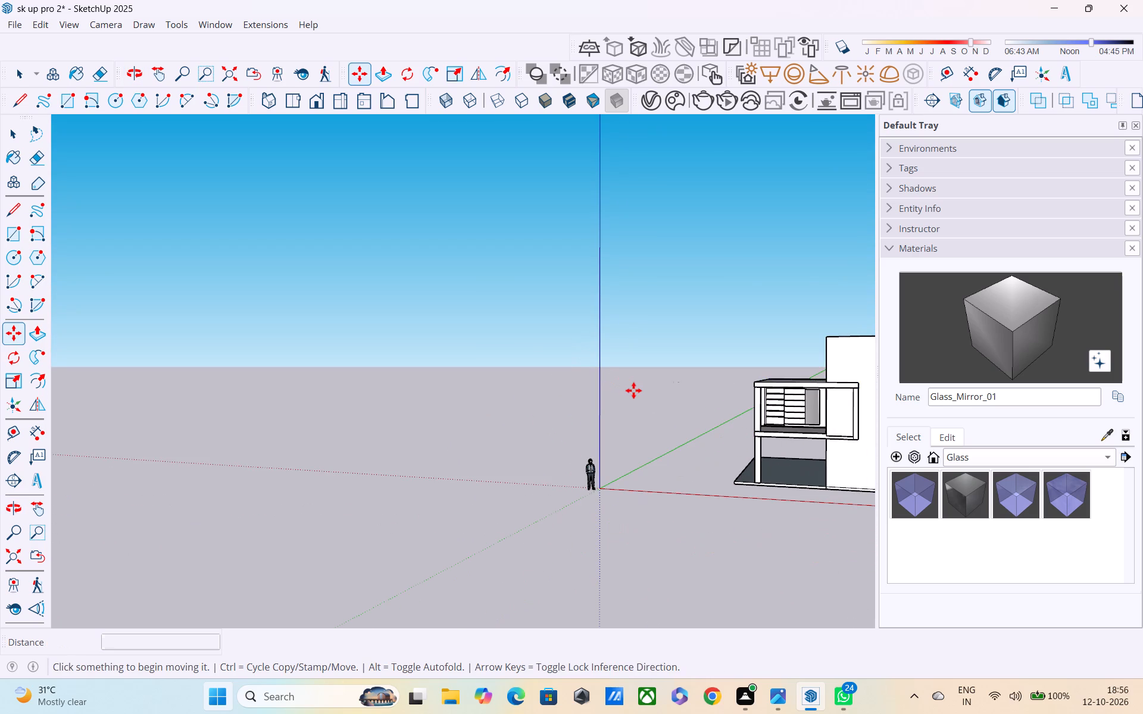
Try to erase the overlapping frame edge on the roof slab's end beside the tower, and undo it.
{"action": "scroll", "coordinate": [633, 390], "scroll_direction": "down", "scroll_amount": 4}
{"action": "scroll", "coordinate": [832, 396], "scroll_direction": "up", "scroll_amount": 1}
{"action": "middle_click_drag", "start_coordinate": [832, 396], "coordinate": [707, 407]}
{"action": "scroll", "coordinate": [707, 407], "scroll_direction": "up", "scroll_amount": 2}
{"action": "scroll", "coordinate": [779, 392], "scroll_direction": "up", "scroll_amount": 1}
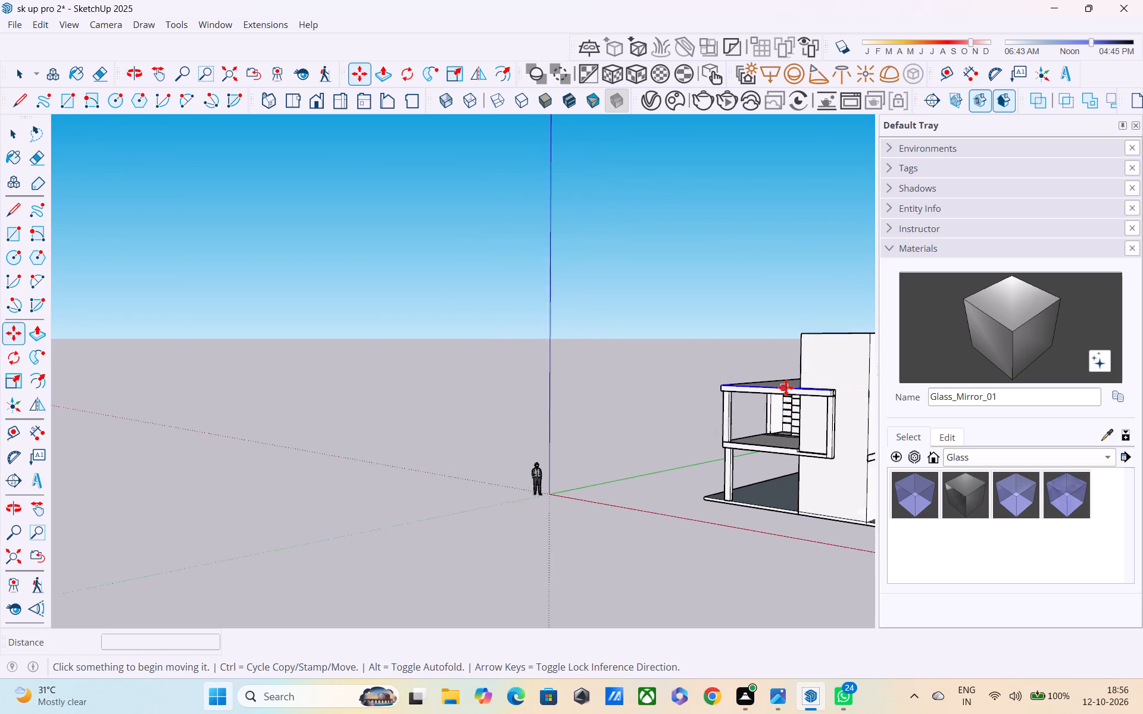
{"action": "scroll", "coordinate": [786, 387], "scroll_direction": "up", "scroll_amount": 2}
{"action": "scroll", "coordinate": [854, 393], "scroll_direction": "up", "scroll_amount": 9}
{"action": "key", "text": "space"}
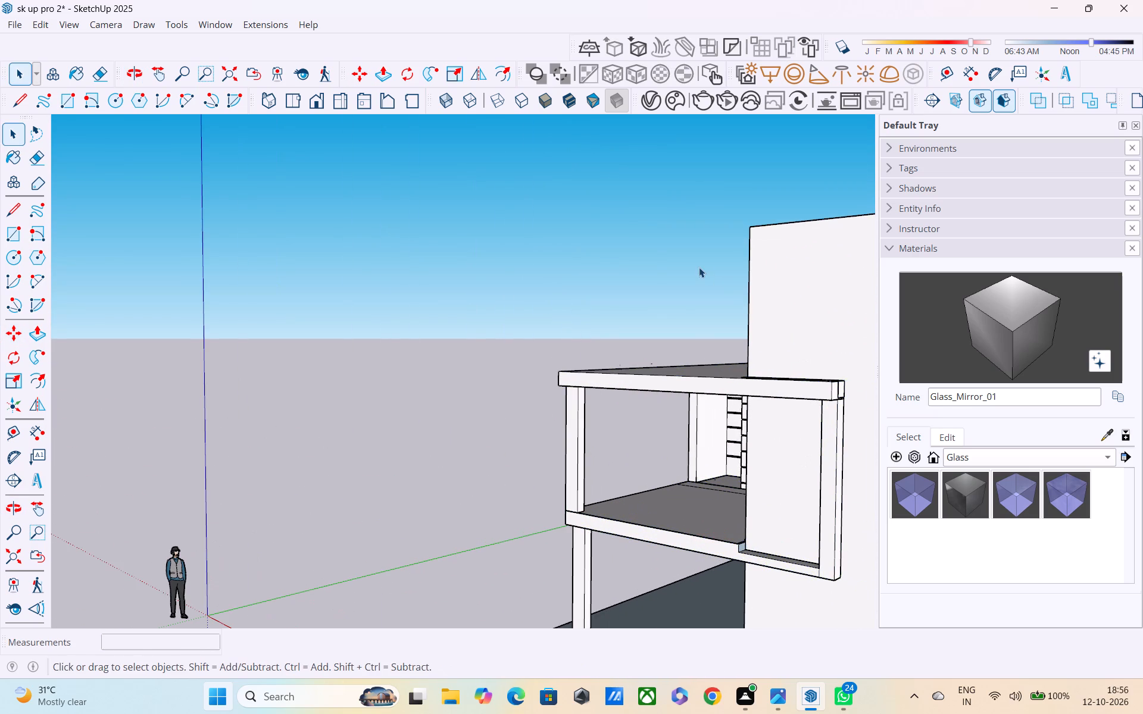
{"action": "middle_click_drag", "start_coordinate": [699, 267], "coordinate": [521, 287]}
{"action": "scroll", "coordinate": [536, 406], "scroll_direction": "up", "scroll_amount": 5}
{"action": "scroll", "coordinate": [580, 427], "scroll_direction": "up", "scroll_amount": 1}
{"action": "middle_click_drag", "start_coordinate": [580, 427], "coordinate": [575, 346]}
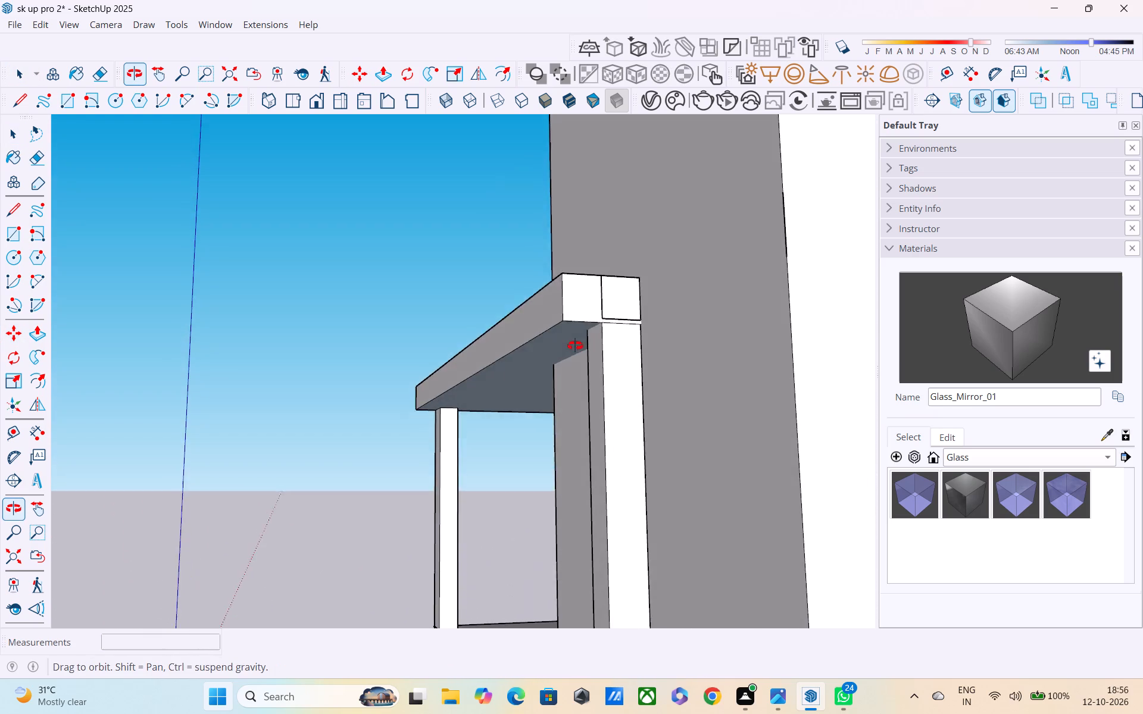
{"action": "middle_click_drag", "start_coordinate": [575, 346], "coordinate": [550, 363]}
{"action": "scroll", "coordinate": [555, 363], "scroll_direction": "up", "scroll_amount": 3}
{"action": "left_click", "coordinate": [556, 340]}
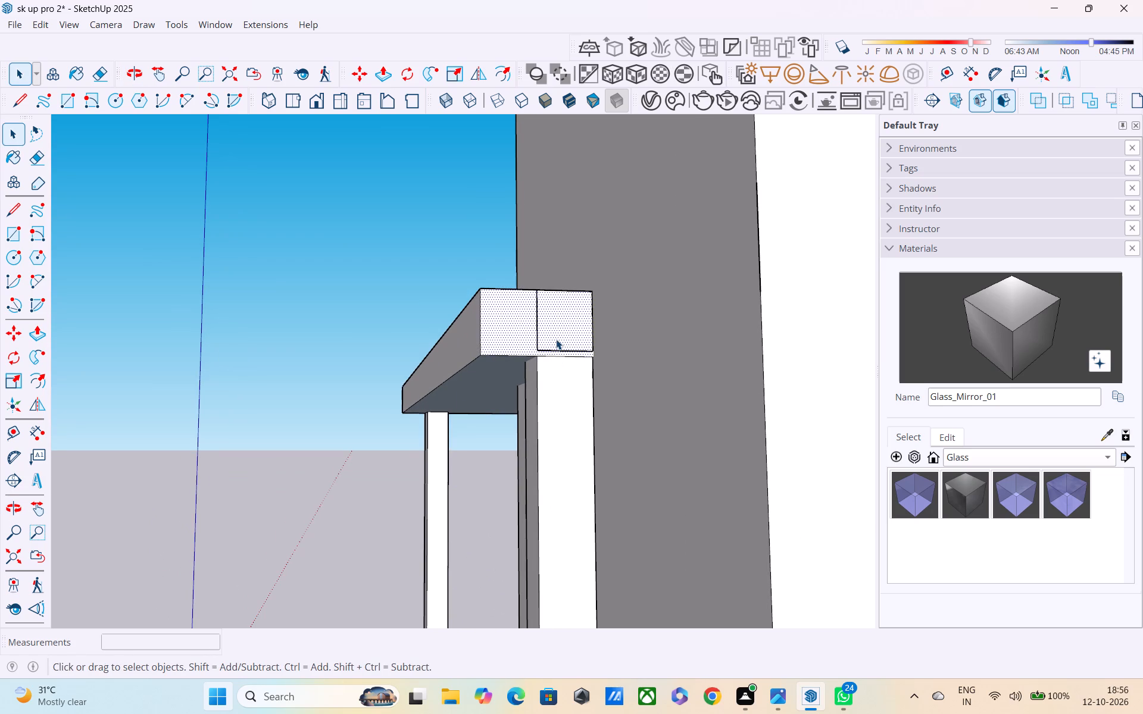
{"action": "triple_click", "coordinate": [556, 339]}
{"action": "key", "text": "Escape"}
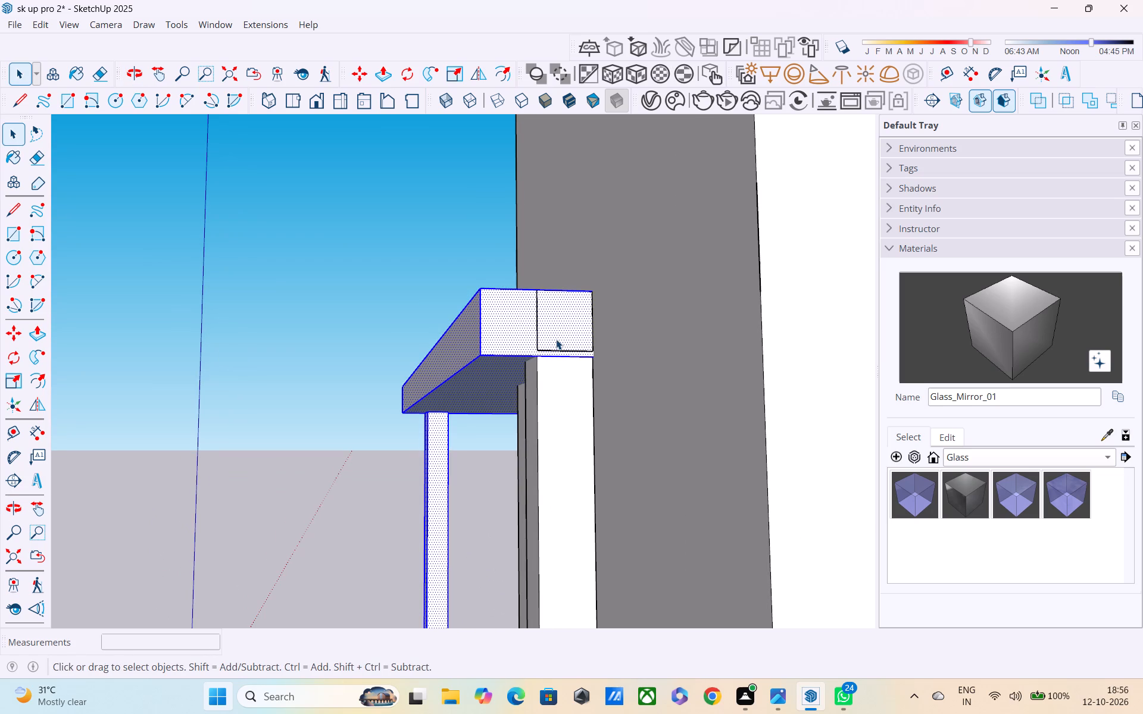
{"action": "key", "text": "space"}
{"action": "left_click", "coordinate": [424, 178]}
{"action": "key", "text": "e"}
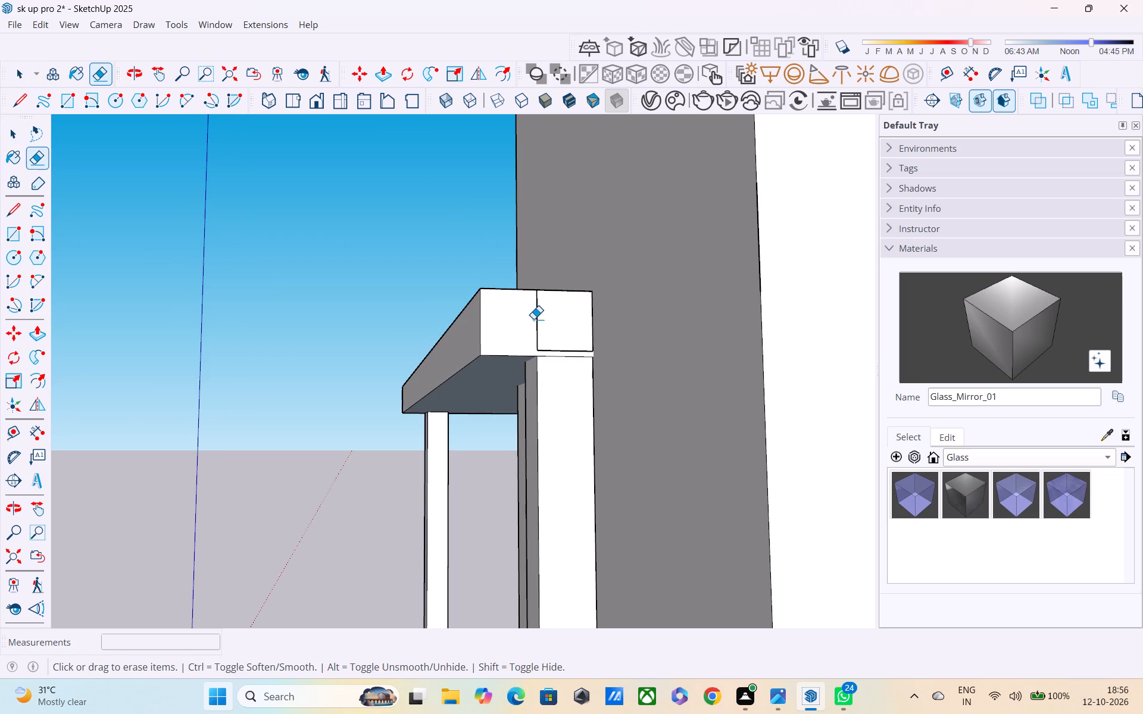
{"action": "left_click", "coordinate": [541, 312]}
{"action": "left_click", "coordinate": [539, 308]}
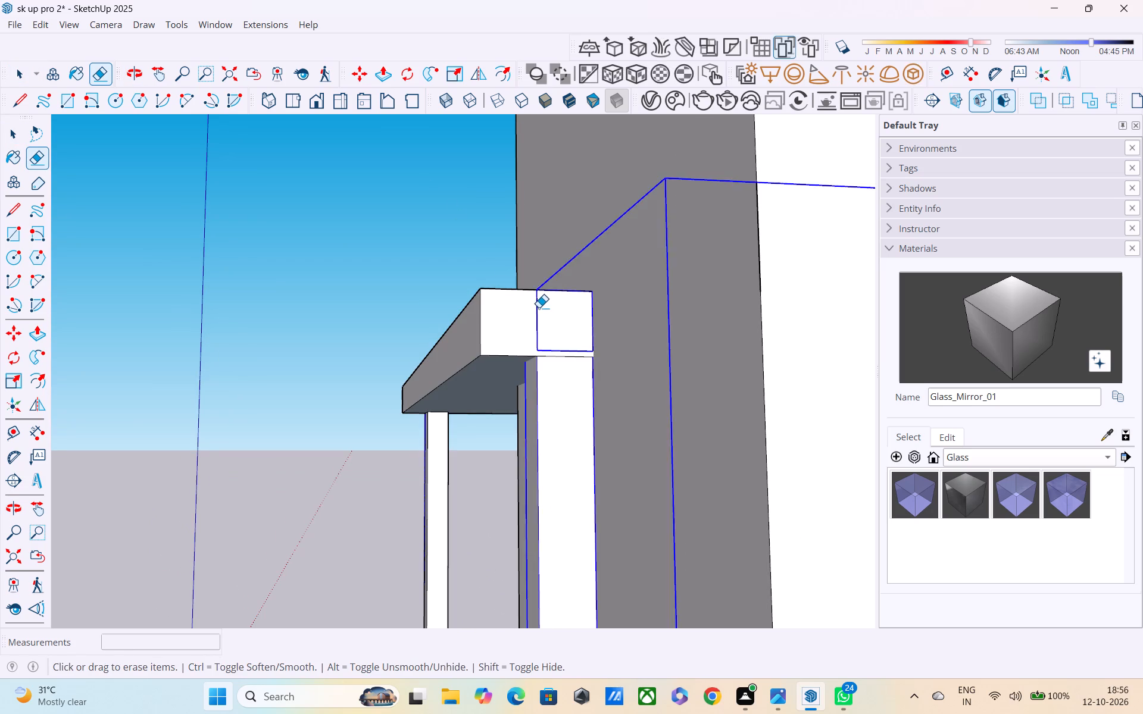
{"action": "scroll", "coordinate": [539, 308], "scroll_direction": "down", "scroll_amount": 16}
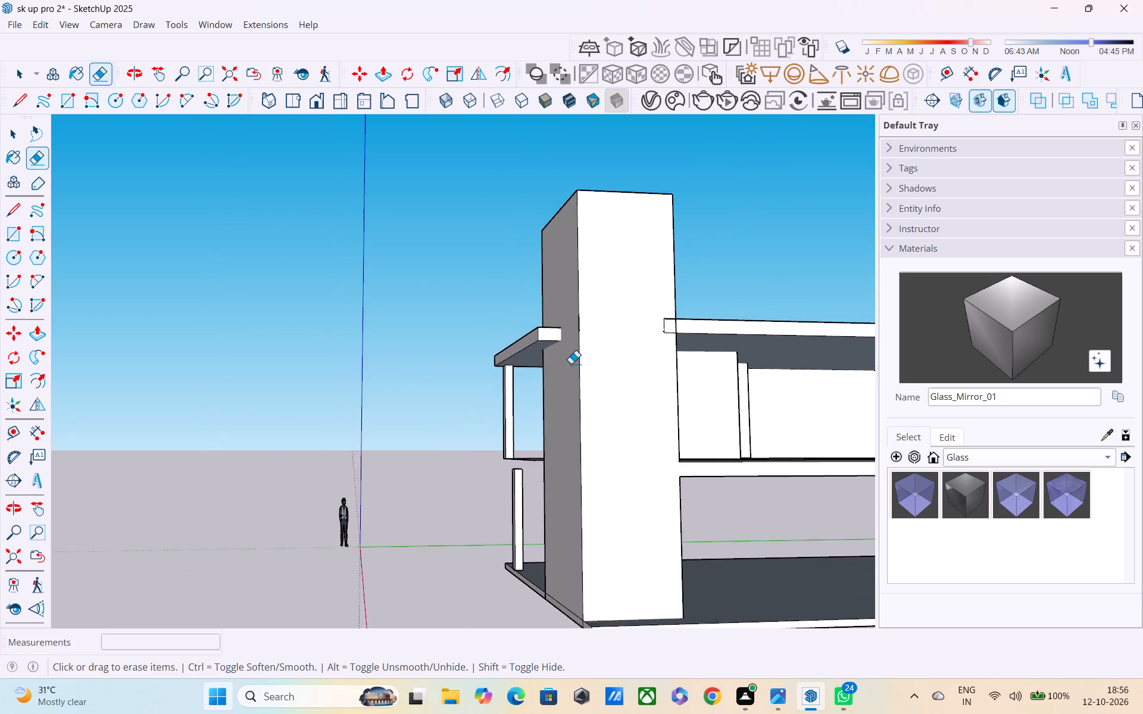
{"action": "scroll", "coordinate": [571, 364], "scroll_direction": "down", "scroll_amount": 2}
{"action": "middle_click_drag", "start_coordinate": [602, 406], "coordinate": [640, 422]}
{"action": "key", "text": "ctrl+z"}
Open the terrace frame's group and erase the frame's vertical and bottom edges on the roof slab's end.
{"action": "scroll", "coordinate": [605, 362], "scroll_direction": "up", "scroll_amount": 6}
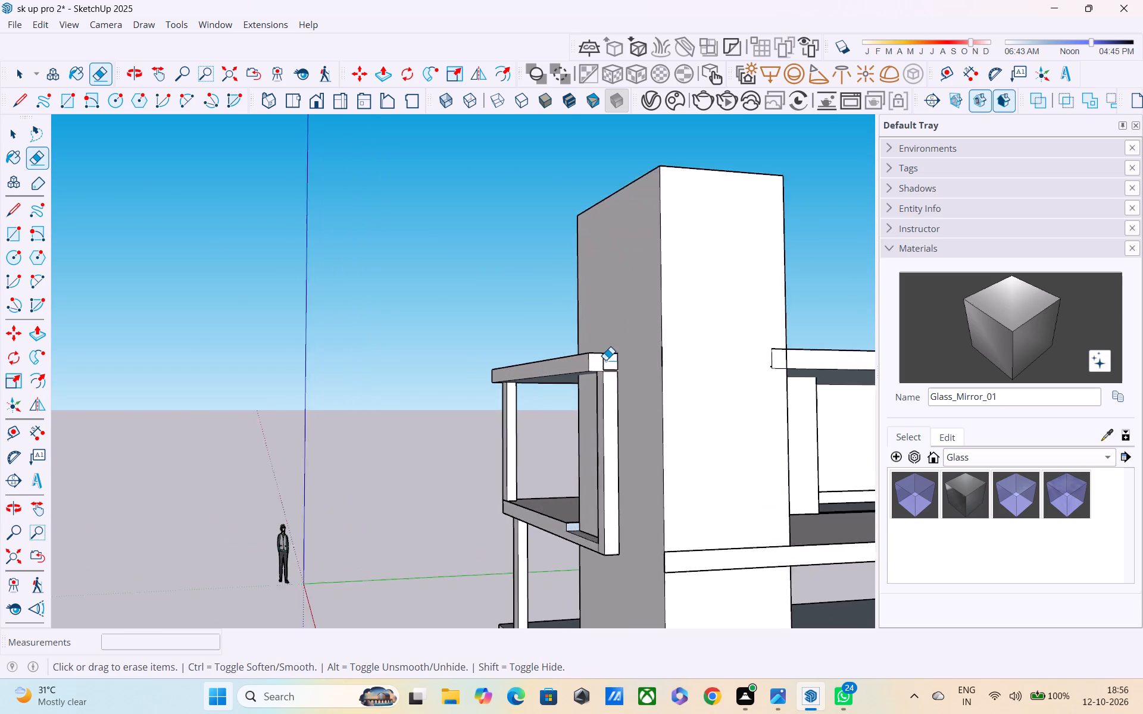
{"action": "scroll", "coordinate": [605, 360], "scroll_direction": "up", "scroll_amount": 4}
{"action": "key", "text": "space"}
{"action": "triple_click", "coordinate": [617, 420]}
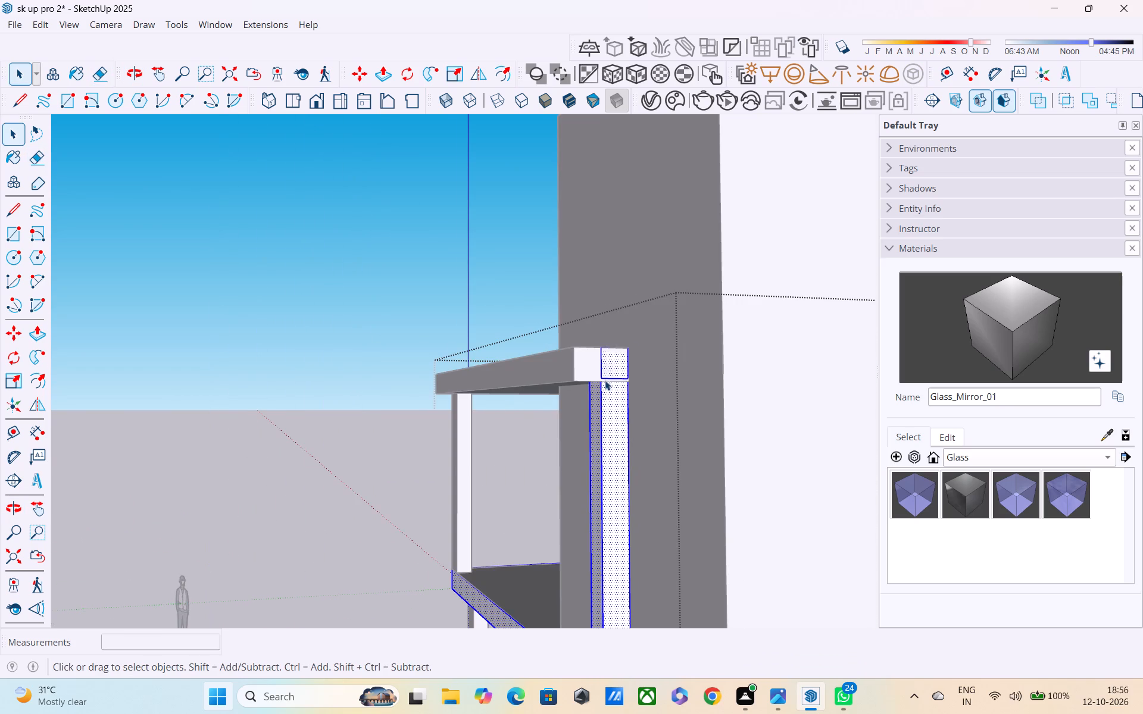
{"action": "scroll", "coordinate": [605, 380], "scroll_direction": "up", "scroll_amount": 3}
{"action": "key", "text": "e"}
{"action": "left_click", "coordinate": [602, 361]}
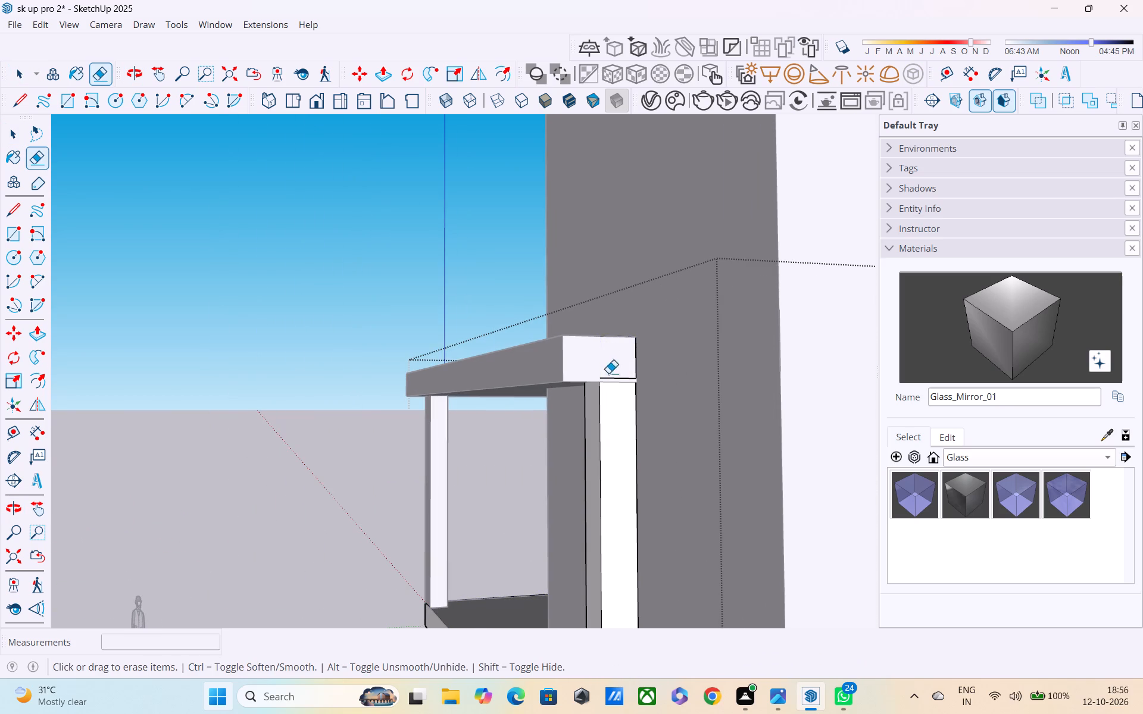
{"action": "left_click", "coordinate": [615, 381]}
Erase the frame's leftover top strip edges on the roof slab beside the tower, and close the group.
{"action": "scroll", "coordinate": [615, 381], "scroll_direction": "down", "scroll_amount": 5}
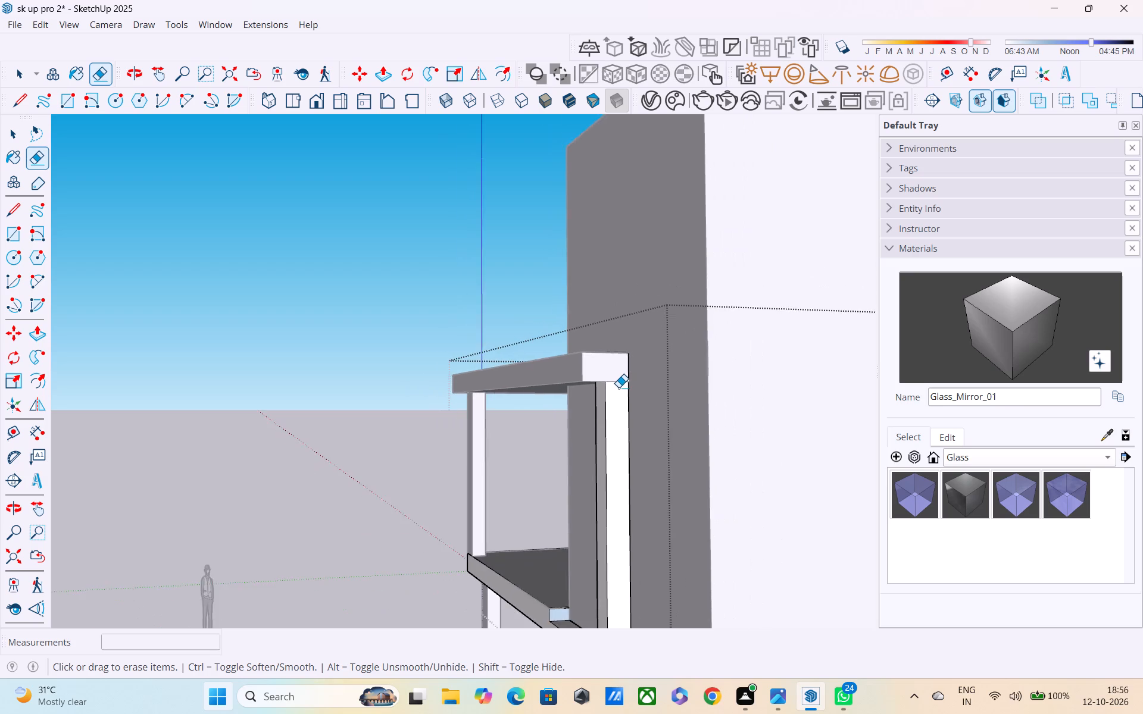
{"action": "scroll", "coordinate": [619, 387], "scroll_direction": "down", "scroll_amount": 1}
{"action": "middle_click_drag", "start_coordinate": [633, 413], "coordinate": [777, 465]}
{"action": "middle_click_drag", "start_coordinate": [730, 447], "coordinate": [595, 502]}
{"action": "middle_click_drag", "start_coordinate": [580, 473], "coordinate": [686, 562]}
{"action": "scroll", "coordinate": [542, 427], "scroll_direction": "up", "scroll_amount": 10}
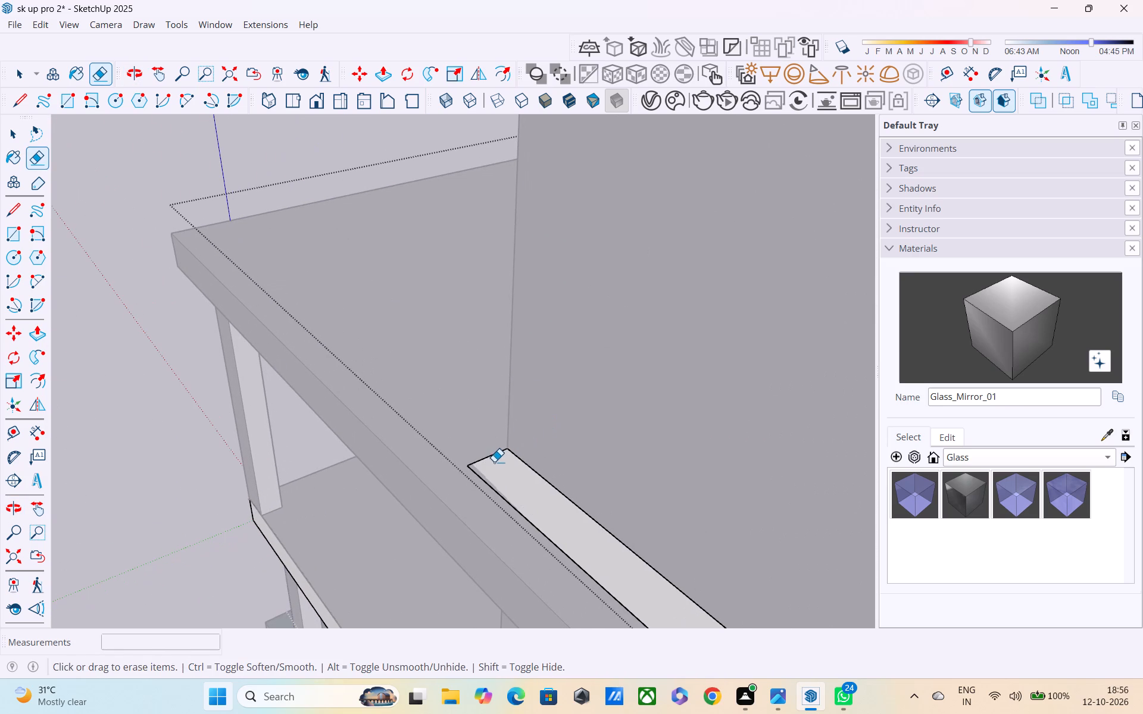
{"action": "left_click", "coordinate": [493, 459]}
{"action": "left_click", "coordinate": [492, 458]}
{"action": "left_click", "coordinate": [477, 472]}
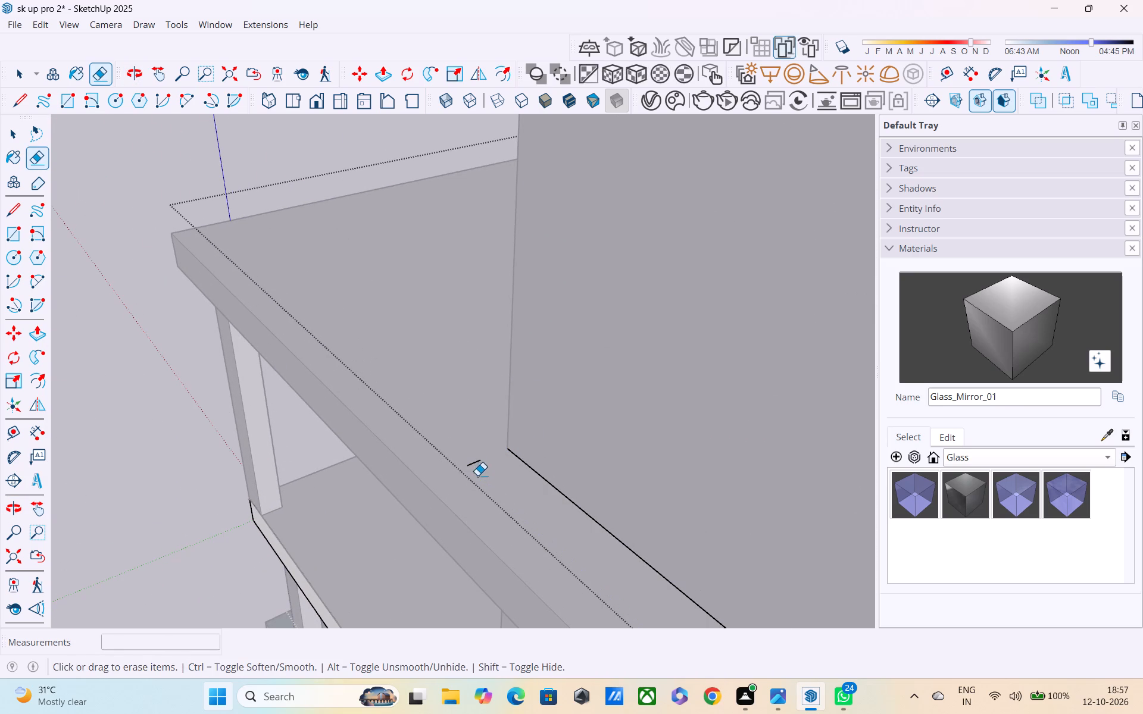
{"action": "left_click", "coordinate": [473, 464]}
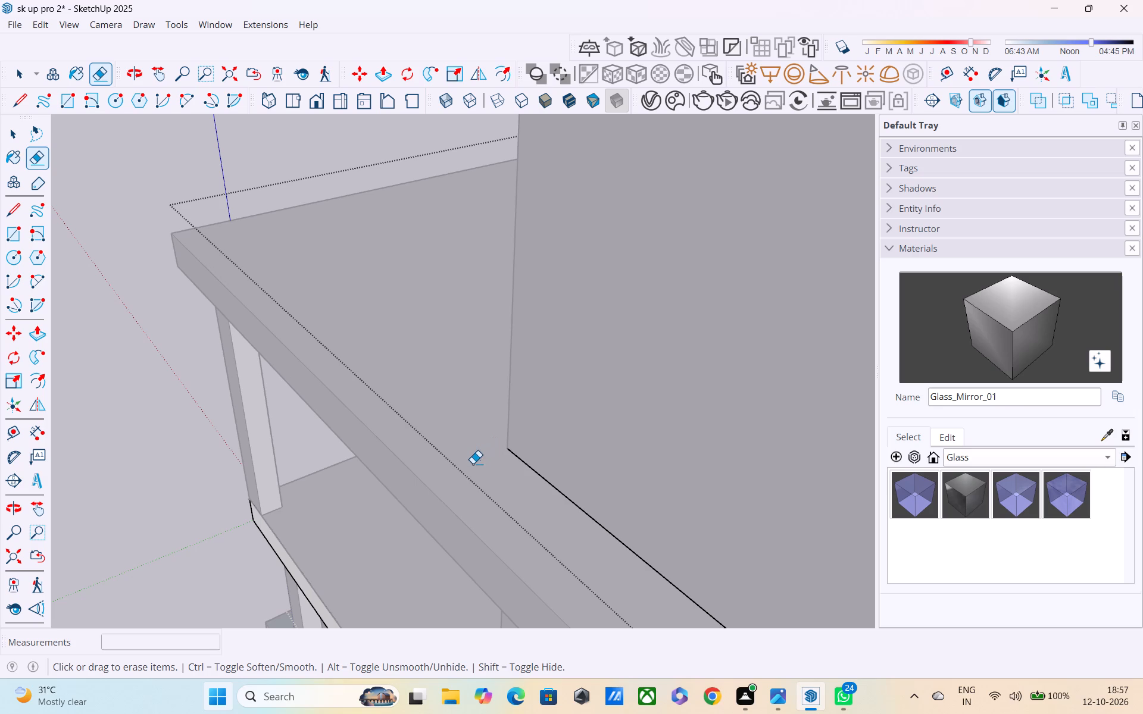
{"action": "scroll", "coordinate": [473, 464], "scroll_direction": "down", "scroll_amount": 11}
{"action": "middle_click_drag", "start_coordinate": [502, 472], "coordinate": [516, 312]}
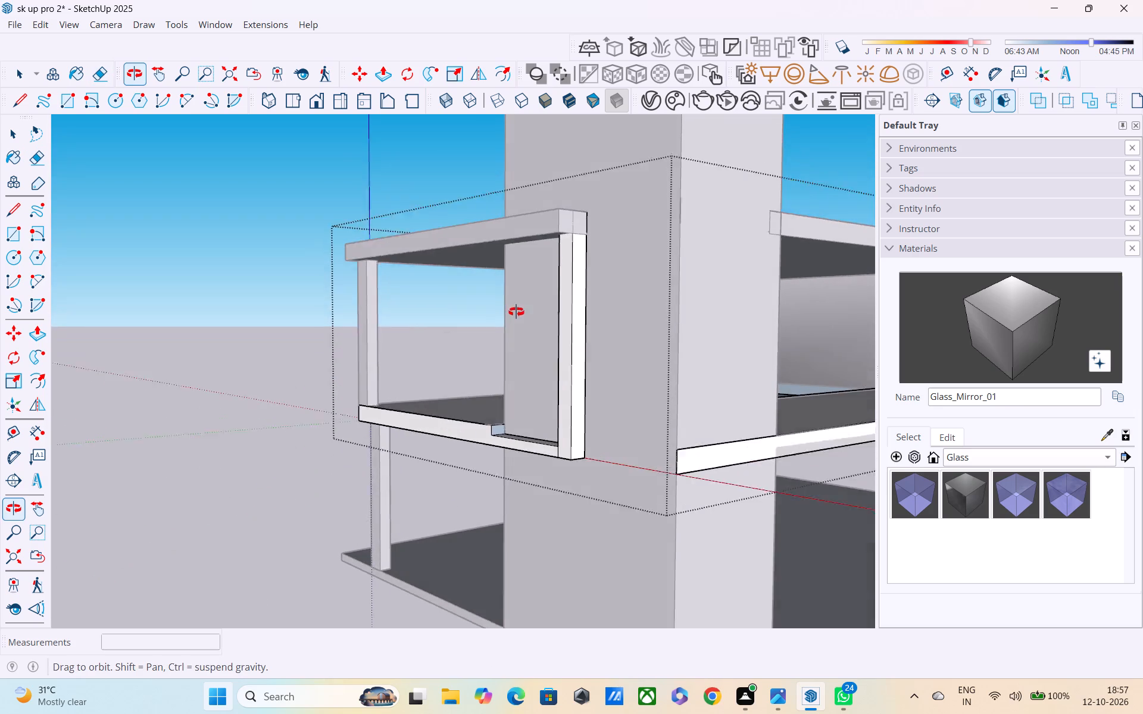
{"action": "middle_click_drag", "start_coordinate": [516, 312], "coordinate": [519, 319]}
{"action": "middle_click_drag", "start_coordinate": [552, 310], "coordinate": [451, 343]}
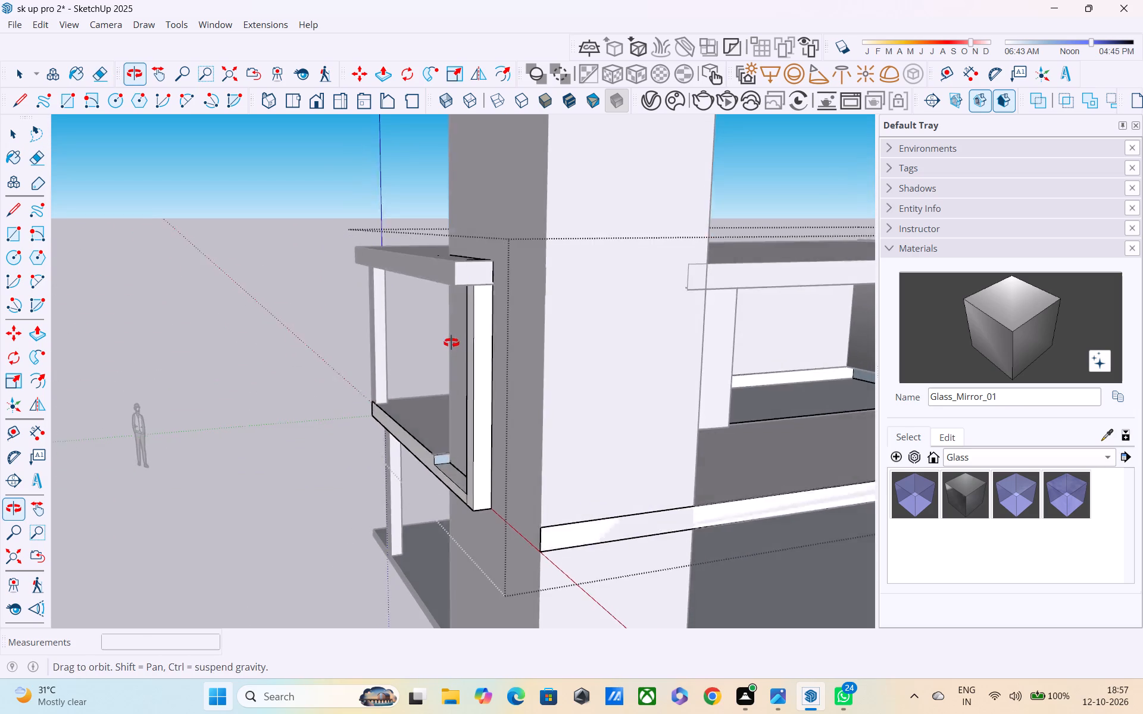
{"action": "middle_click_drag", "start_coordinate": [451, 343], "coordinate": [463, 367]}
{"action": "key", "text": "space"}
{"action": "left_click", "coordinate": [237, 167]}
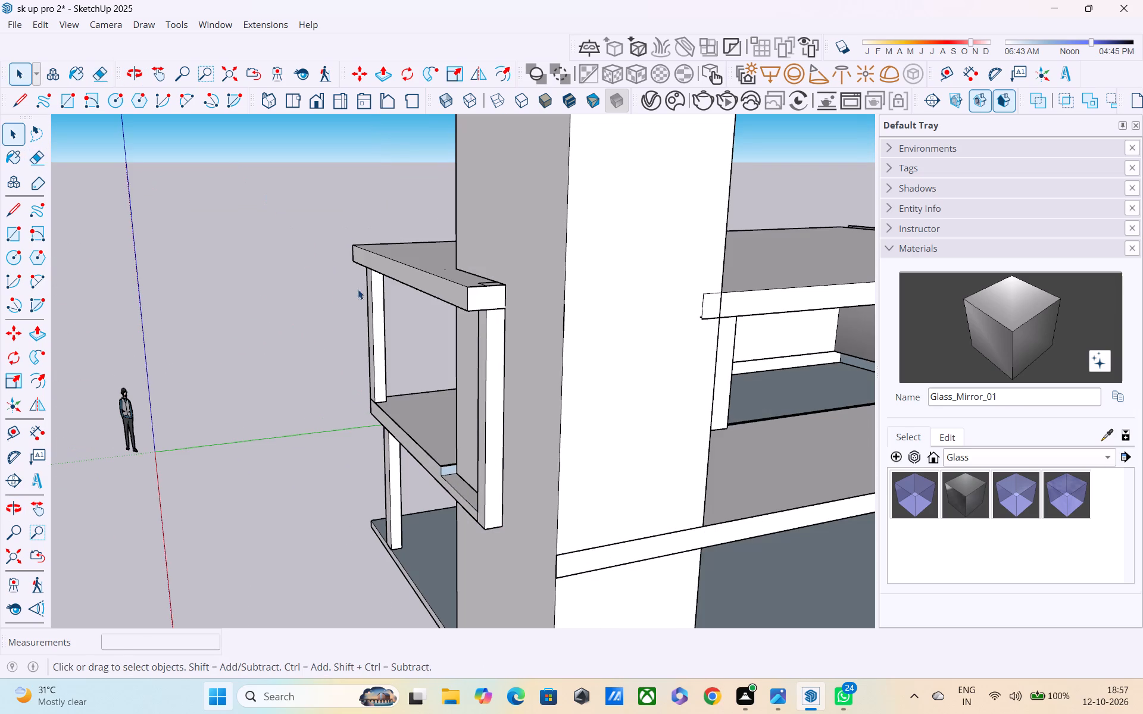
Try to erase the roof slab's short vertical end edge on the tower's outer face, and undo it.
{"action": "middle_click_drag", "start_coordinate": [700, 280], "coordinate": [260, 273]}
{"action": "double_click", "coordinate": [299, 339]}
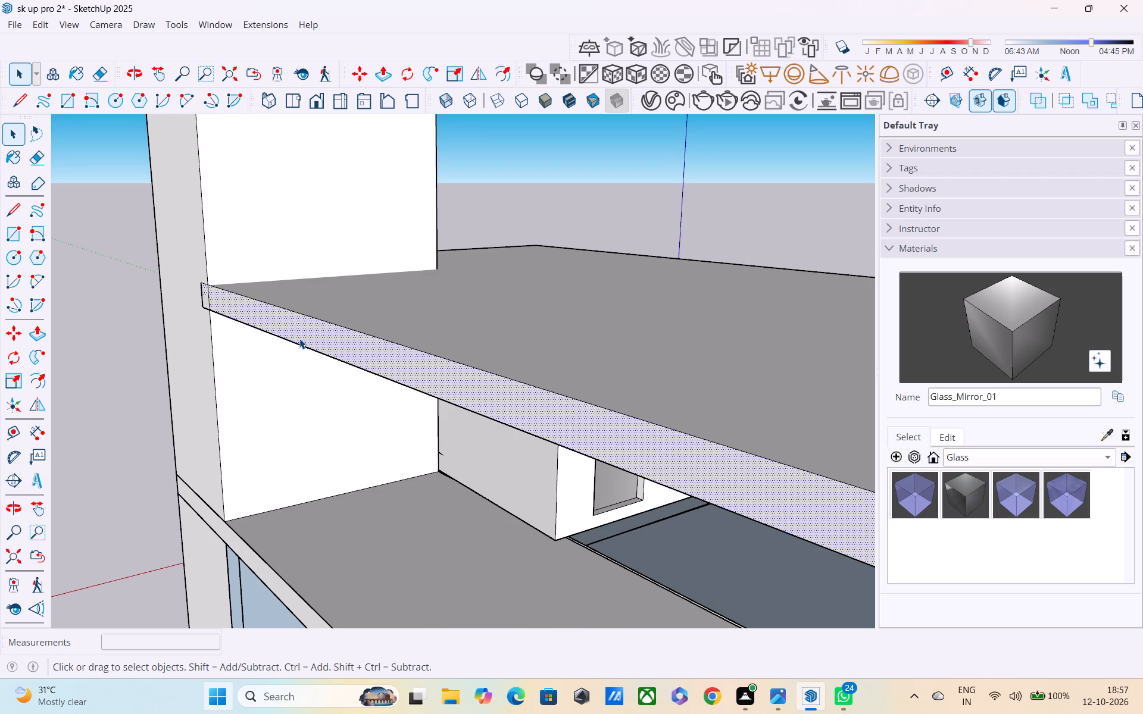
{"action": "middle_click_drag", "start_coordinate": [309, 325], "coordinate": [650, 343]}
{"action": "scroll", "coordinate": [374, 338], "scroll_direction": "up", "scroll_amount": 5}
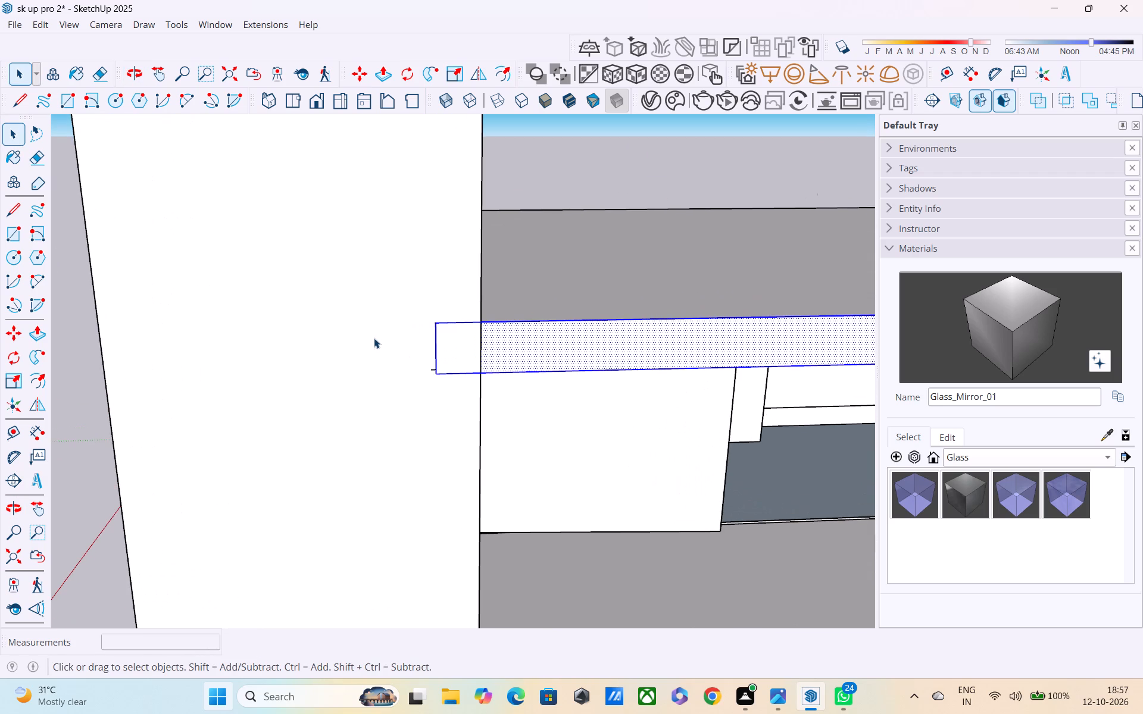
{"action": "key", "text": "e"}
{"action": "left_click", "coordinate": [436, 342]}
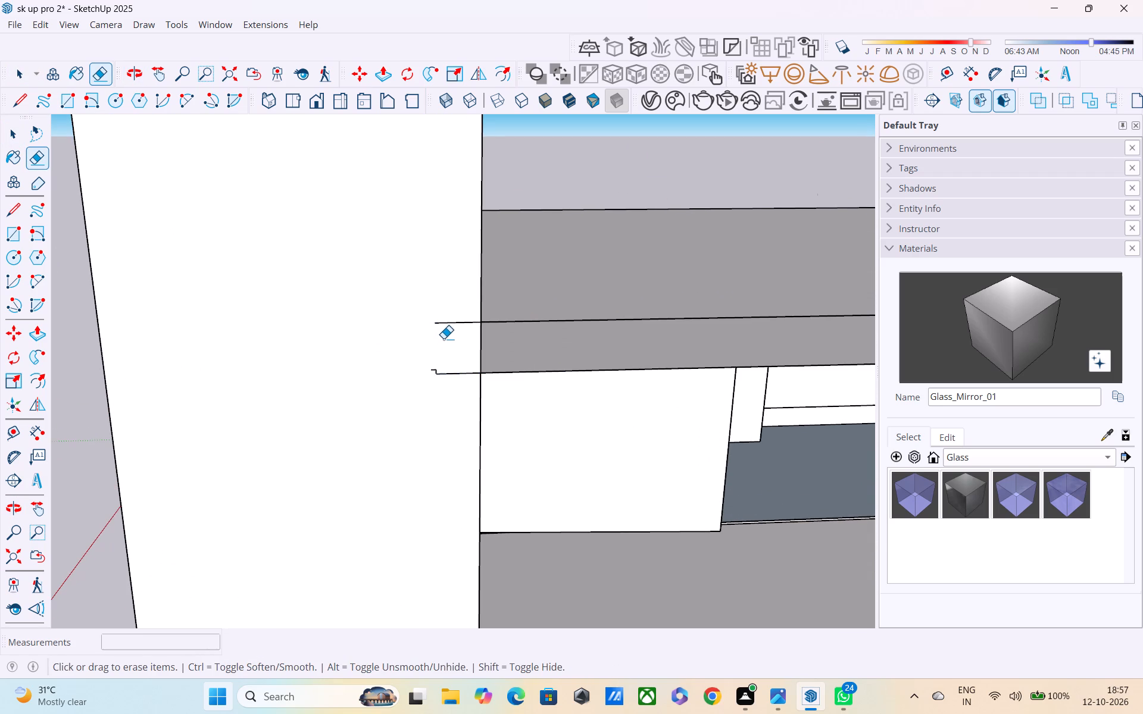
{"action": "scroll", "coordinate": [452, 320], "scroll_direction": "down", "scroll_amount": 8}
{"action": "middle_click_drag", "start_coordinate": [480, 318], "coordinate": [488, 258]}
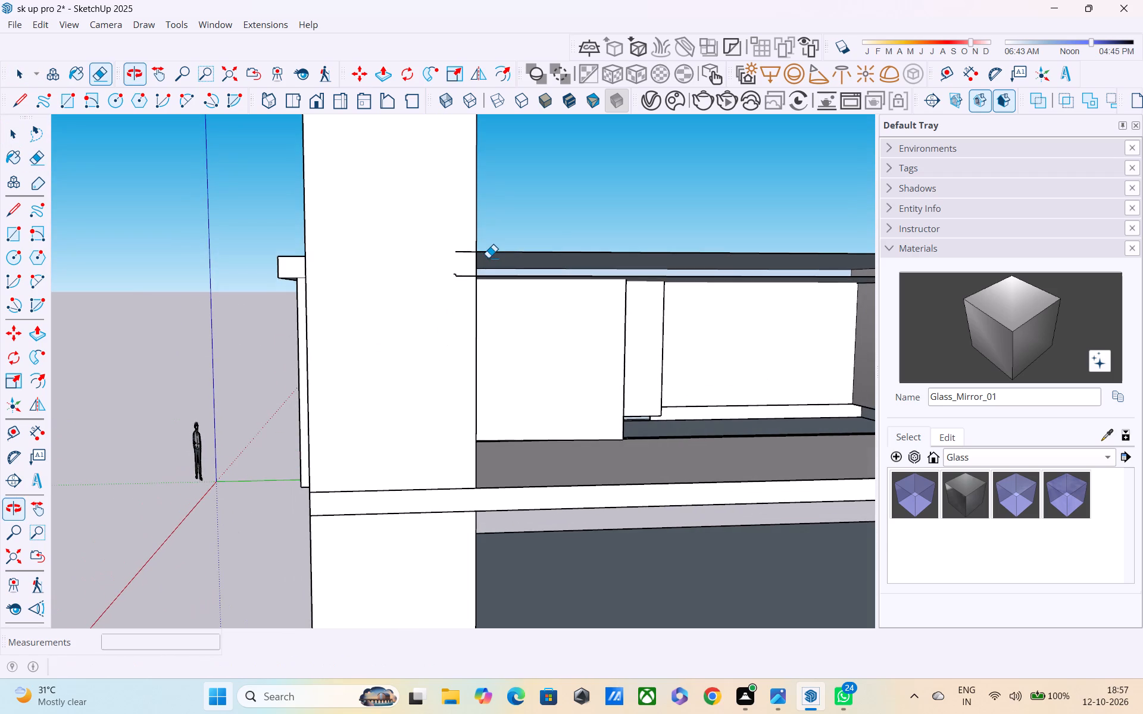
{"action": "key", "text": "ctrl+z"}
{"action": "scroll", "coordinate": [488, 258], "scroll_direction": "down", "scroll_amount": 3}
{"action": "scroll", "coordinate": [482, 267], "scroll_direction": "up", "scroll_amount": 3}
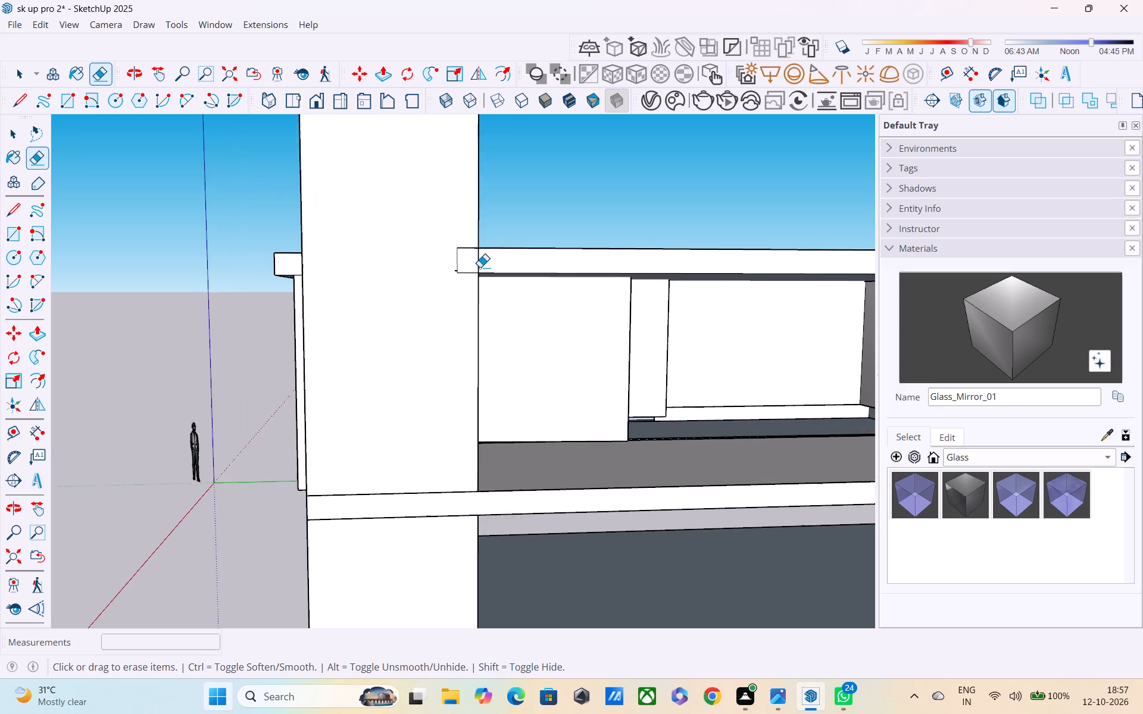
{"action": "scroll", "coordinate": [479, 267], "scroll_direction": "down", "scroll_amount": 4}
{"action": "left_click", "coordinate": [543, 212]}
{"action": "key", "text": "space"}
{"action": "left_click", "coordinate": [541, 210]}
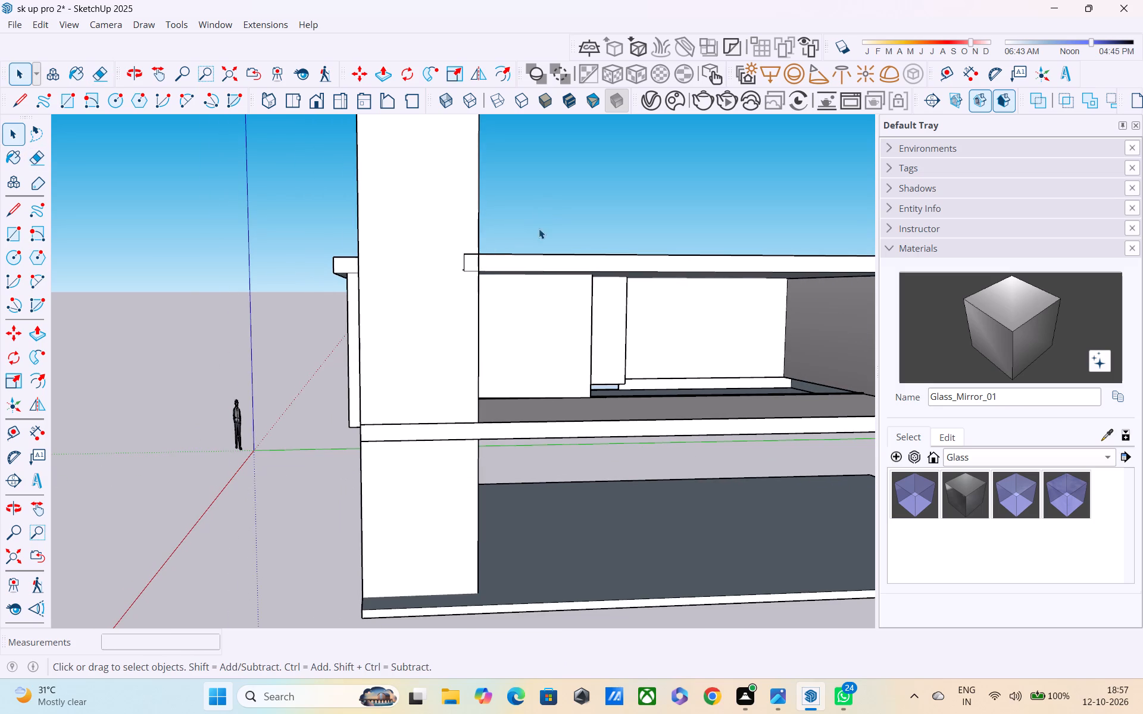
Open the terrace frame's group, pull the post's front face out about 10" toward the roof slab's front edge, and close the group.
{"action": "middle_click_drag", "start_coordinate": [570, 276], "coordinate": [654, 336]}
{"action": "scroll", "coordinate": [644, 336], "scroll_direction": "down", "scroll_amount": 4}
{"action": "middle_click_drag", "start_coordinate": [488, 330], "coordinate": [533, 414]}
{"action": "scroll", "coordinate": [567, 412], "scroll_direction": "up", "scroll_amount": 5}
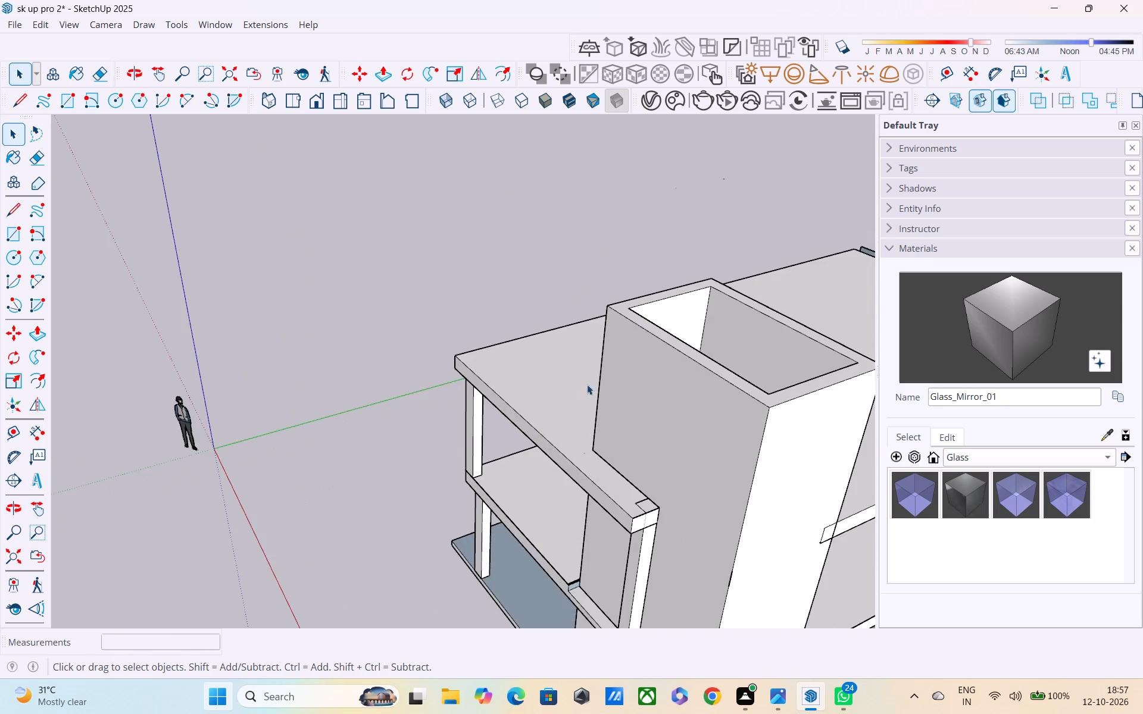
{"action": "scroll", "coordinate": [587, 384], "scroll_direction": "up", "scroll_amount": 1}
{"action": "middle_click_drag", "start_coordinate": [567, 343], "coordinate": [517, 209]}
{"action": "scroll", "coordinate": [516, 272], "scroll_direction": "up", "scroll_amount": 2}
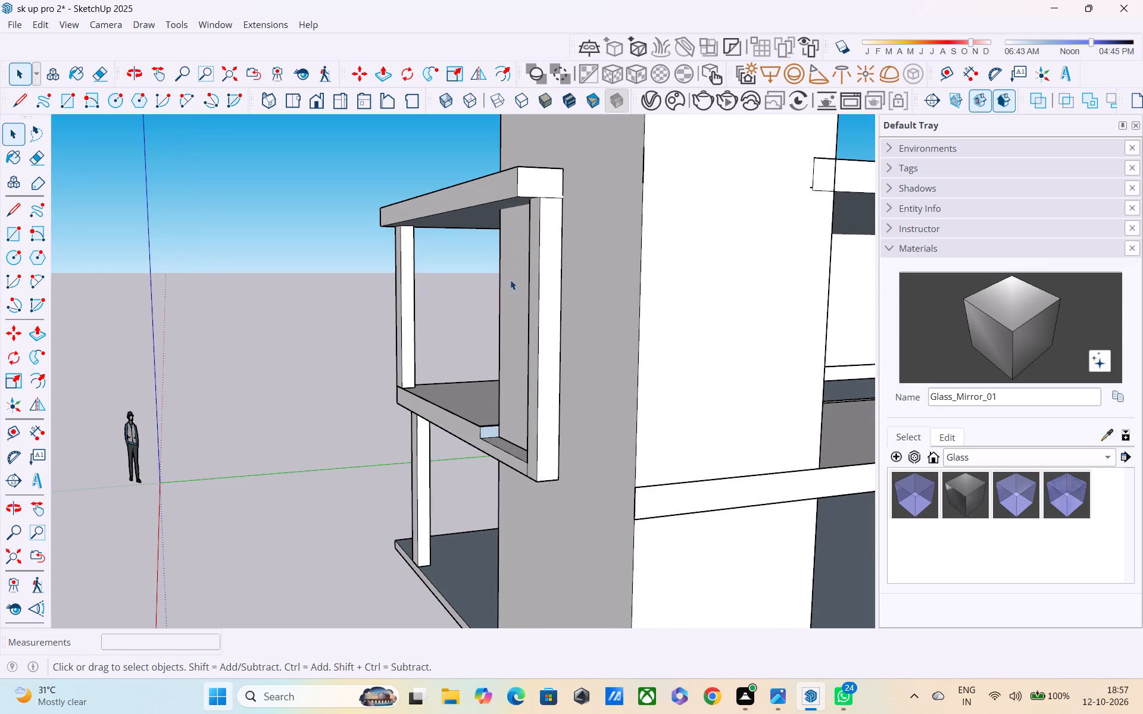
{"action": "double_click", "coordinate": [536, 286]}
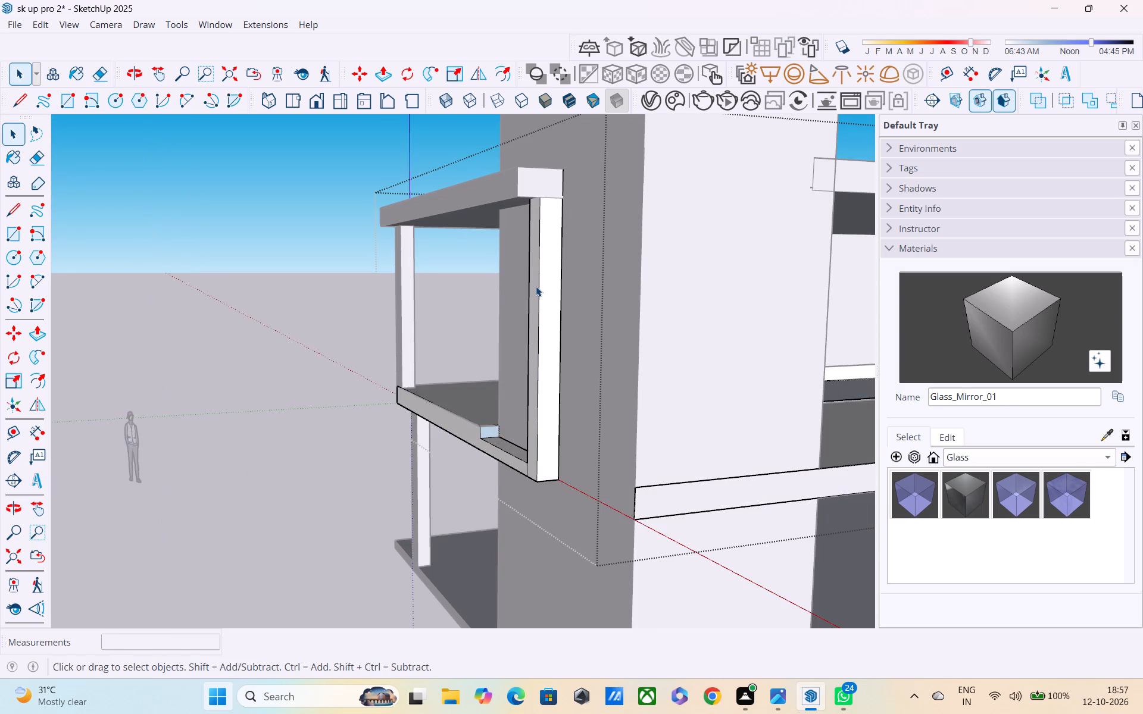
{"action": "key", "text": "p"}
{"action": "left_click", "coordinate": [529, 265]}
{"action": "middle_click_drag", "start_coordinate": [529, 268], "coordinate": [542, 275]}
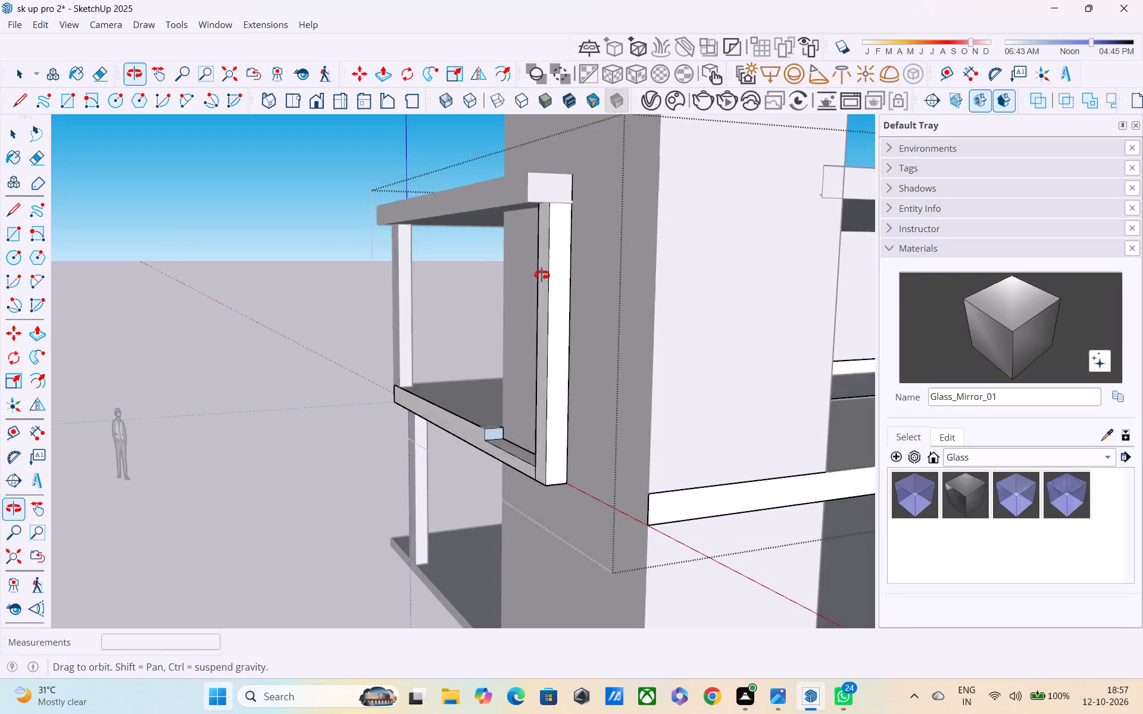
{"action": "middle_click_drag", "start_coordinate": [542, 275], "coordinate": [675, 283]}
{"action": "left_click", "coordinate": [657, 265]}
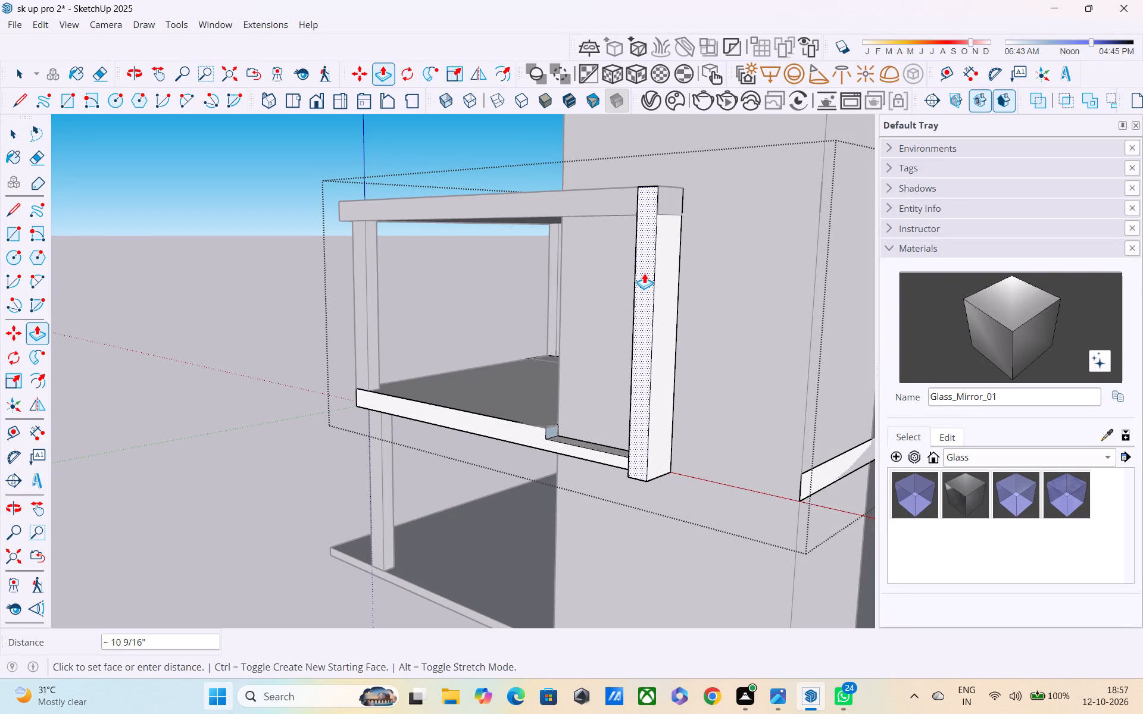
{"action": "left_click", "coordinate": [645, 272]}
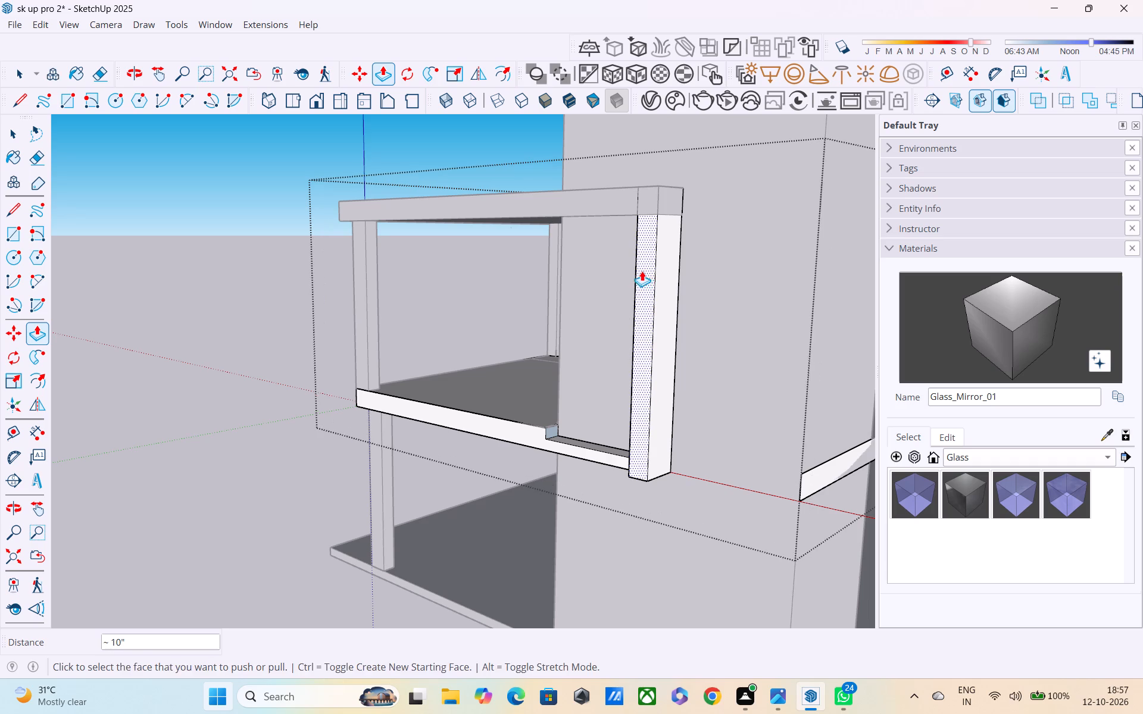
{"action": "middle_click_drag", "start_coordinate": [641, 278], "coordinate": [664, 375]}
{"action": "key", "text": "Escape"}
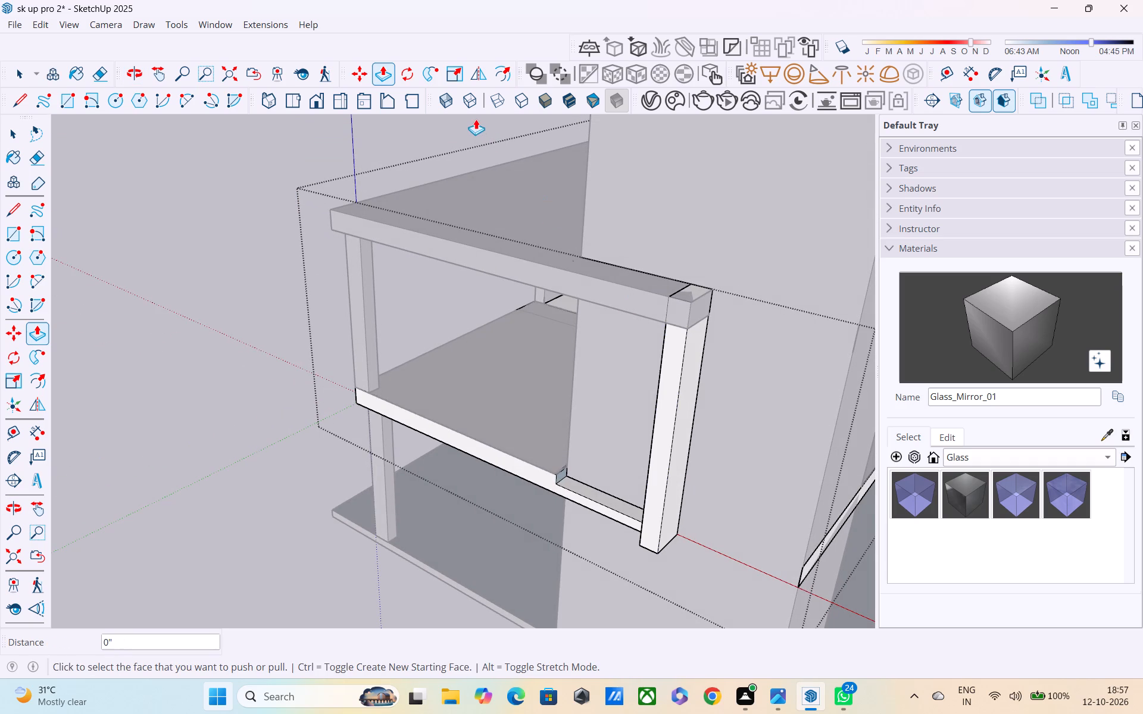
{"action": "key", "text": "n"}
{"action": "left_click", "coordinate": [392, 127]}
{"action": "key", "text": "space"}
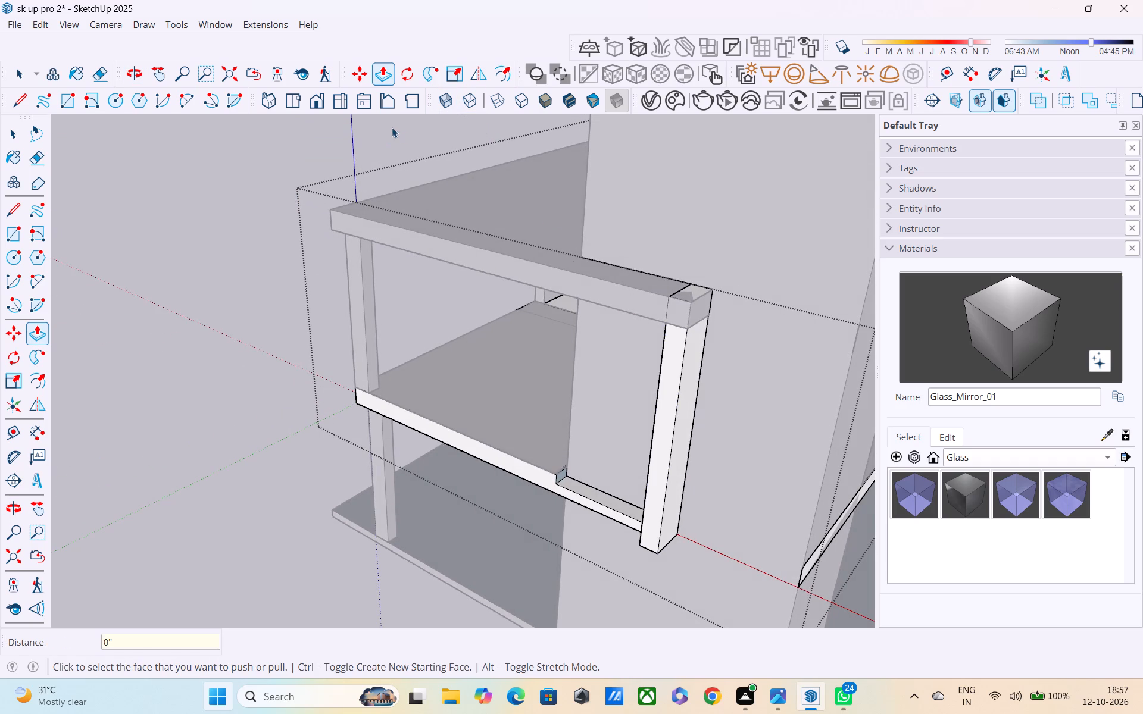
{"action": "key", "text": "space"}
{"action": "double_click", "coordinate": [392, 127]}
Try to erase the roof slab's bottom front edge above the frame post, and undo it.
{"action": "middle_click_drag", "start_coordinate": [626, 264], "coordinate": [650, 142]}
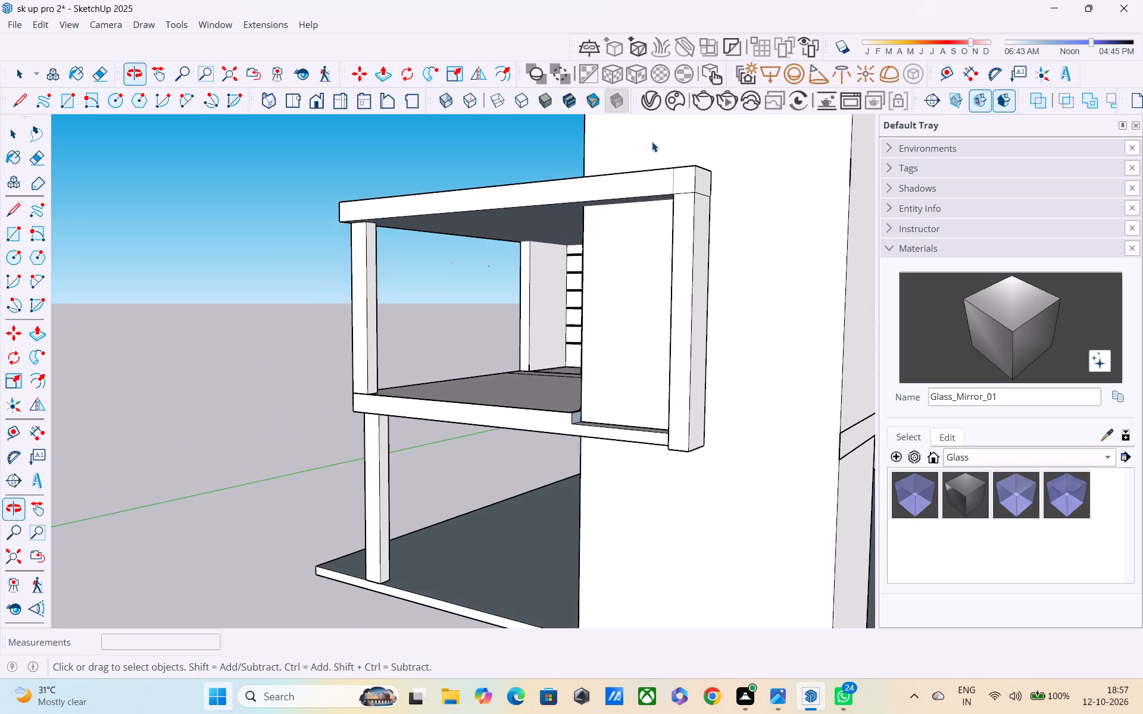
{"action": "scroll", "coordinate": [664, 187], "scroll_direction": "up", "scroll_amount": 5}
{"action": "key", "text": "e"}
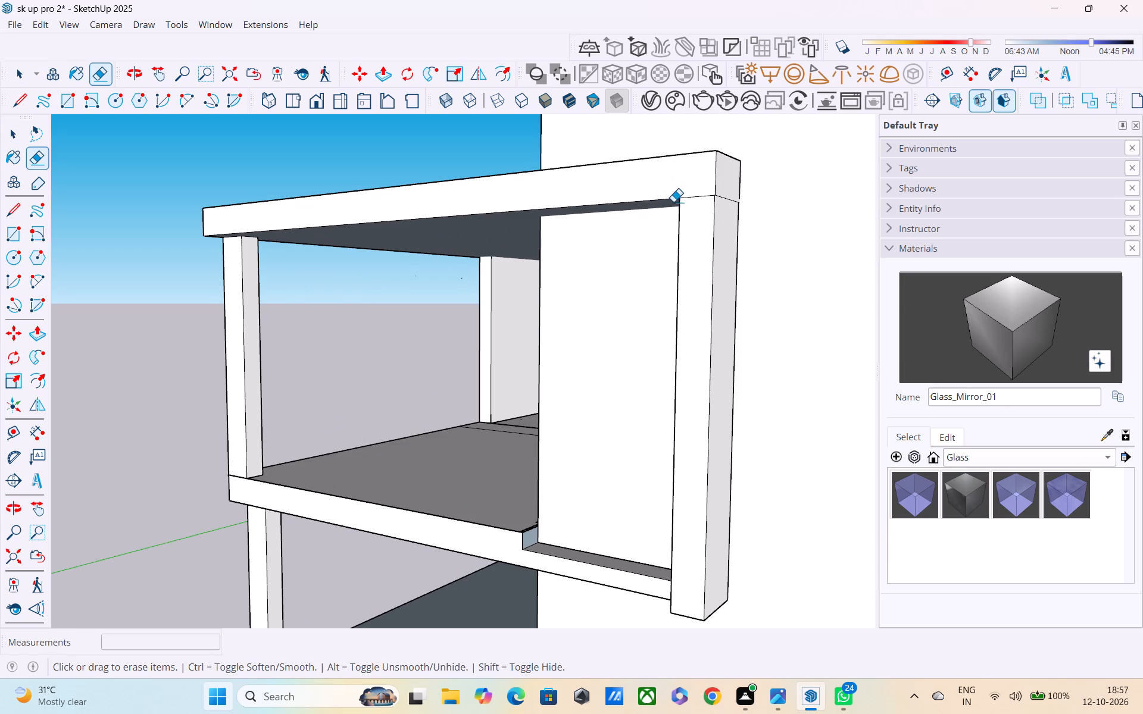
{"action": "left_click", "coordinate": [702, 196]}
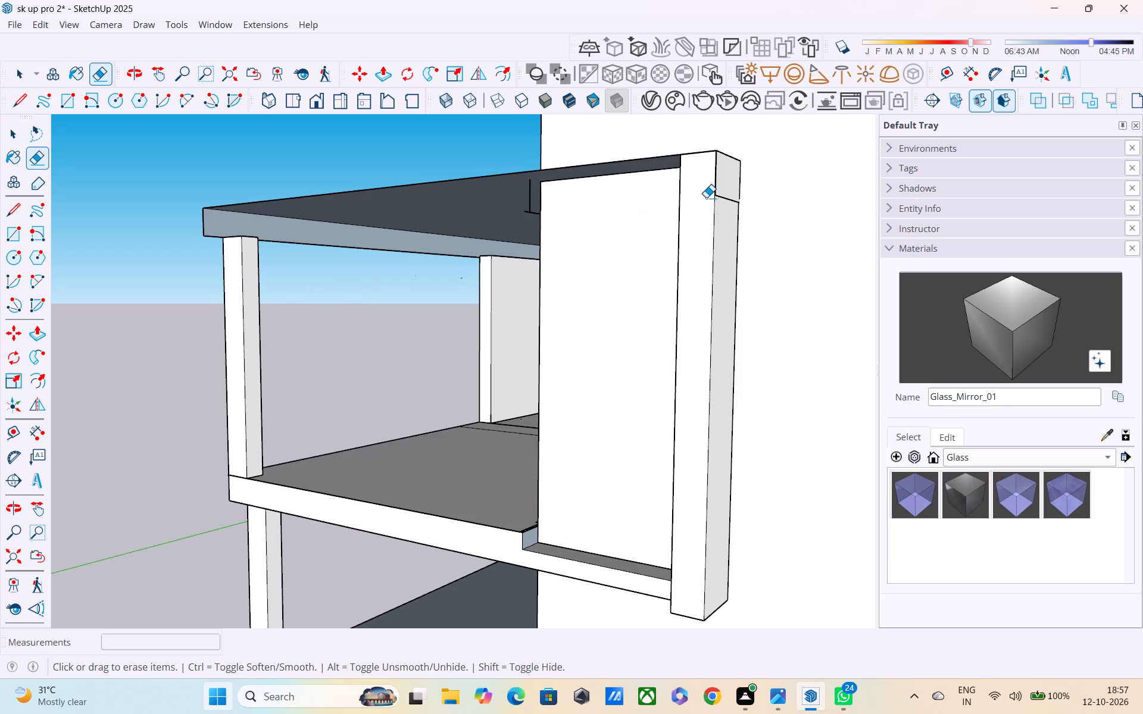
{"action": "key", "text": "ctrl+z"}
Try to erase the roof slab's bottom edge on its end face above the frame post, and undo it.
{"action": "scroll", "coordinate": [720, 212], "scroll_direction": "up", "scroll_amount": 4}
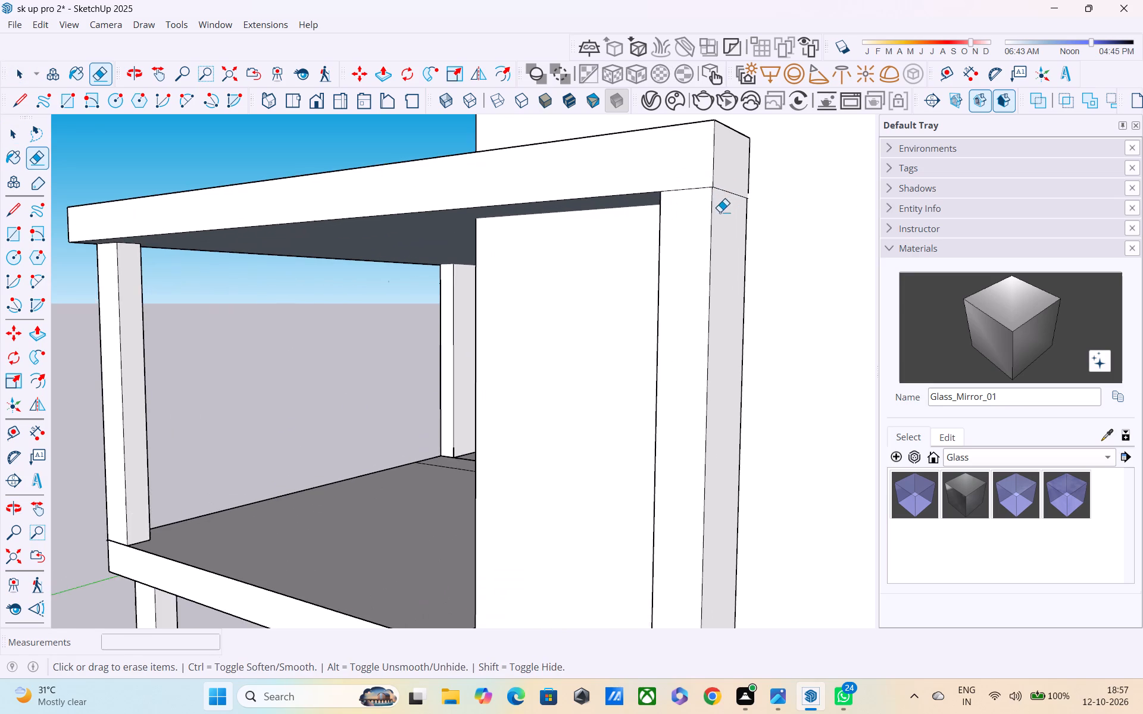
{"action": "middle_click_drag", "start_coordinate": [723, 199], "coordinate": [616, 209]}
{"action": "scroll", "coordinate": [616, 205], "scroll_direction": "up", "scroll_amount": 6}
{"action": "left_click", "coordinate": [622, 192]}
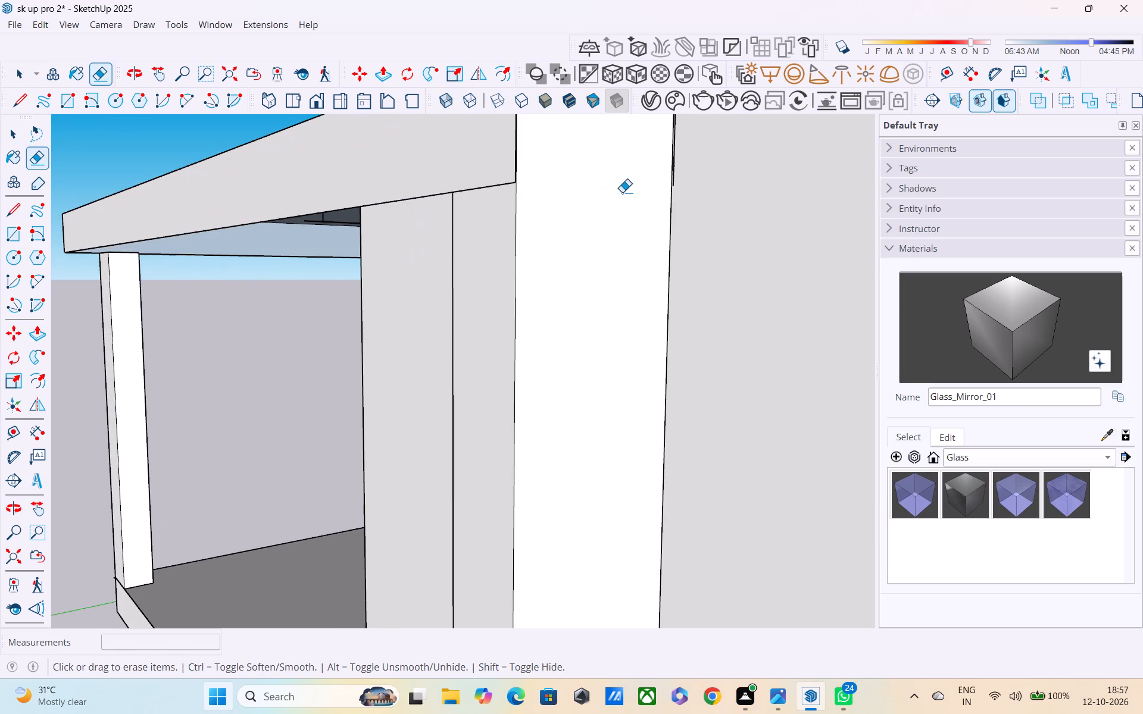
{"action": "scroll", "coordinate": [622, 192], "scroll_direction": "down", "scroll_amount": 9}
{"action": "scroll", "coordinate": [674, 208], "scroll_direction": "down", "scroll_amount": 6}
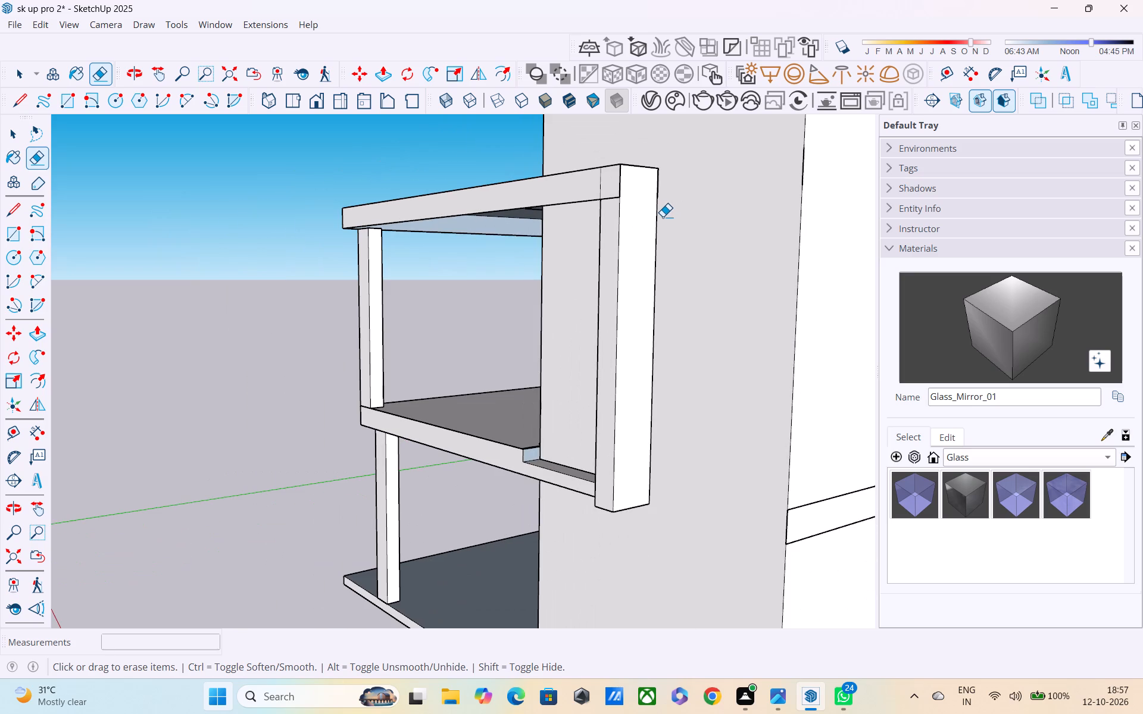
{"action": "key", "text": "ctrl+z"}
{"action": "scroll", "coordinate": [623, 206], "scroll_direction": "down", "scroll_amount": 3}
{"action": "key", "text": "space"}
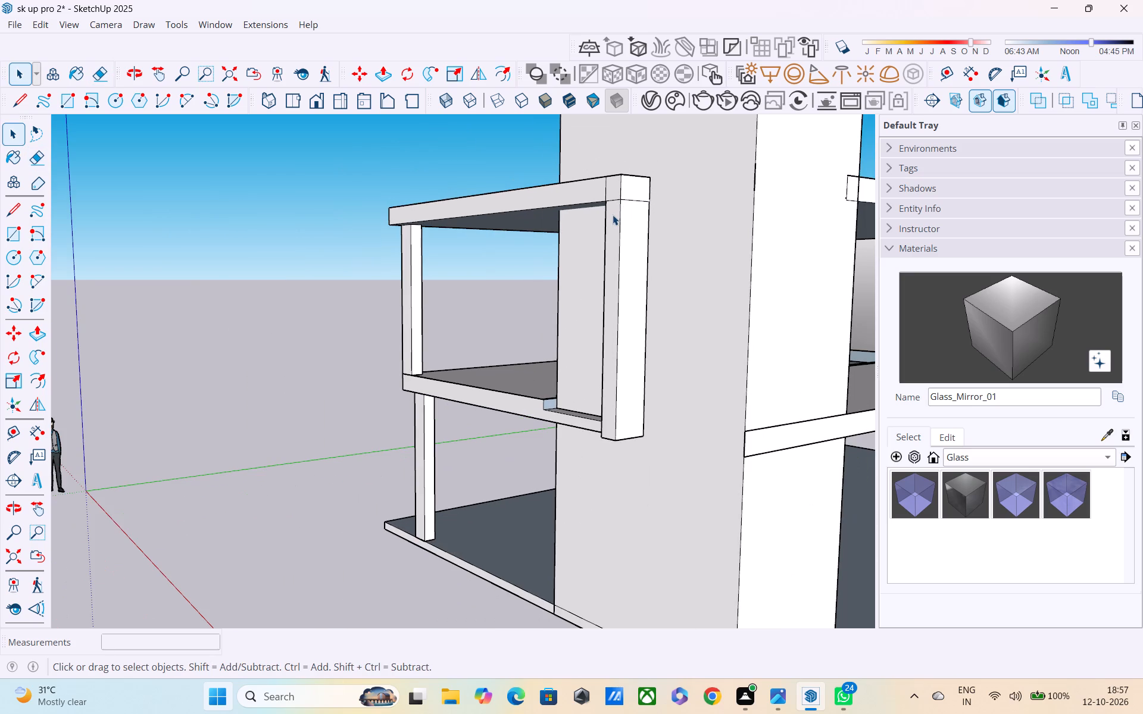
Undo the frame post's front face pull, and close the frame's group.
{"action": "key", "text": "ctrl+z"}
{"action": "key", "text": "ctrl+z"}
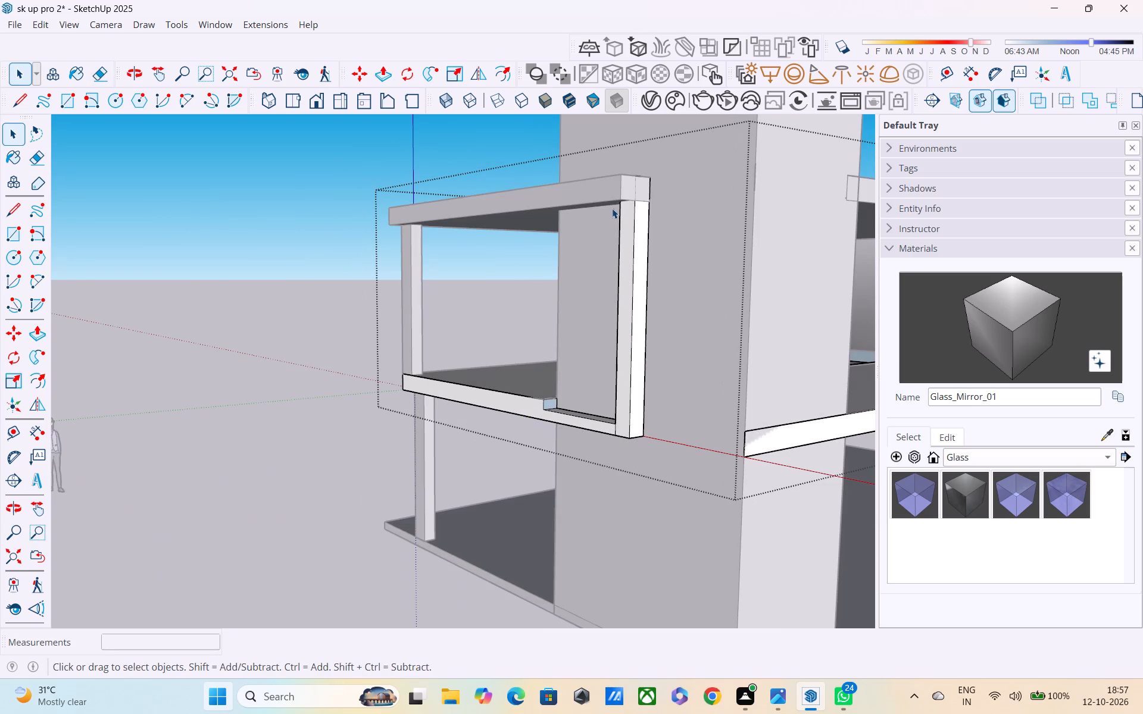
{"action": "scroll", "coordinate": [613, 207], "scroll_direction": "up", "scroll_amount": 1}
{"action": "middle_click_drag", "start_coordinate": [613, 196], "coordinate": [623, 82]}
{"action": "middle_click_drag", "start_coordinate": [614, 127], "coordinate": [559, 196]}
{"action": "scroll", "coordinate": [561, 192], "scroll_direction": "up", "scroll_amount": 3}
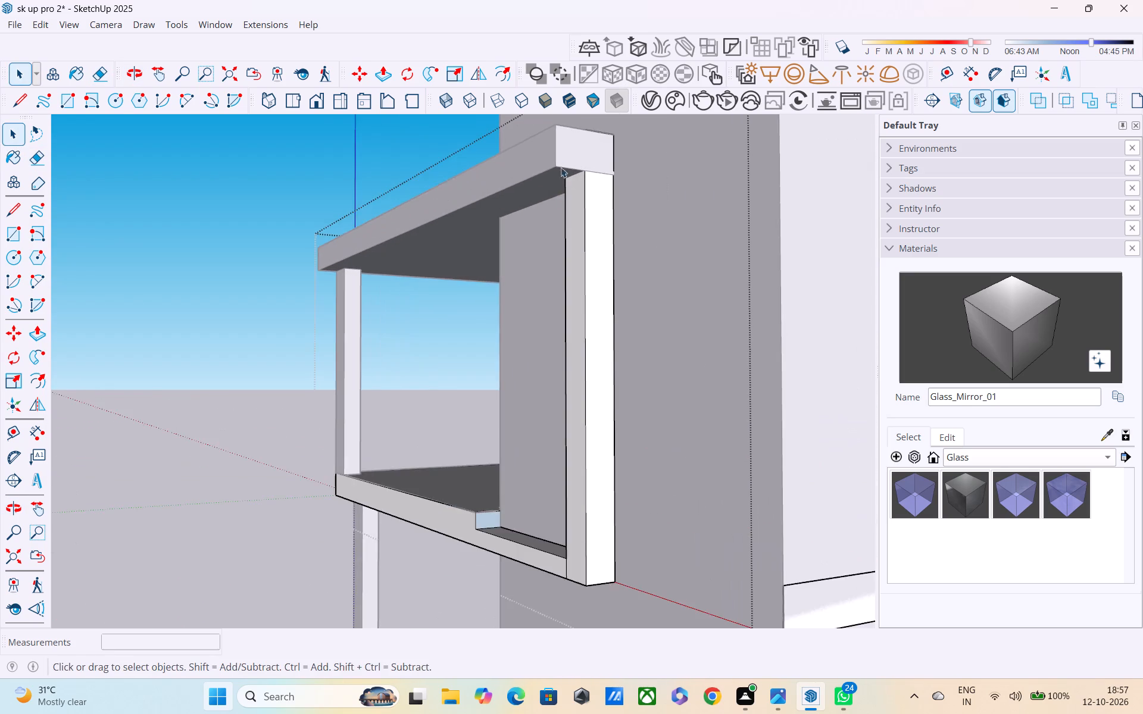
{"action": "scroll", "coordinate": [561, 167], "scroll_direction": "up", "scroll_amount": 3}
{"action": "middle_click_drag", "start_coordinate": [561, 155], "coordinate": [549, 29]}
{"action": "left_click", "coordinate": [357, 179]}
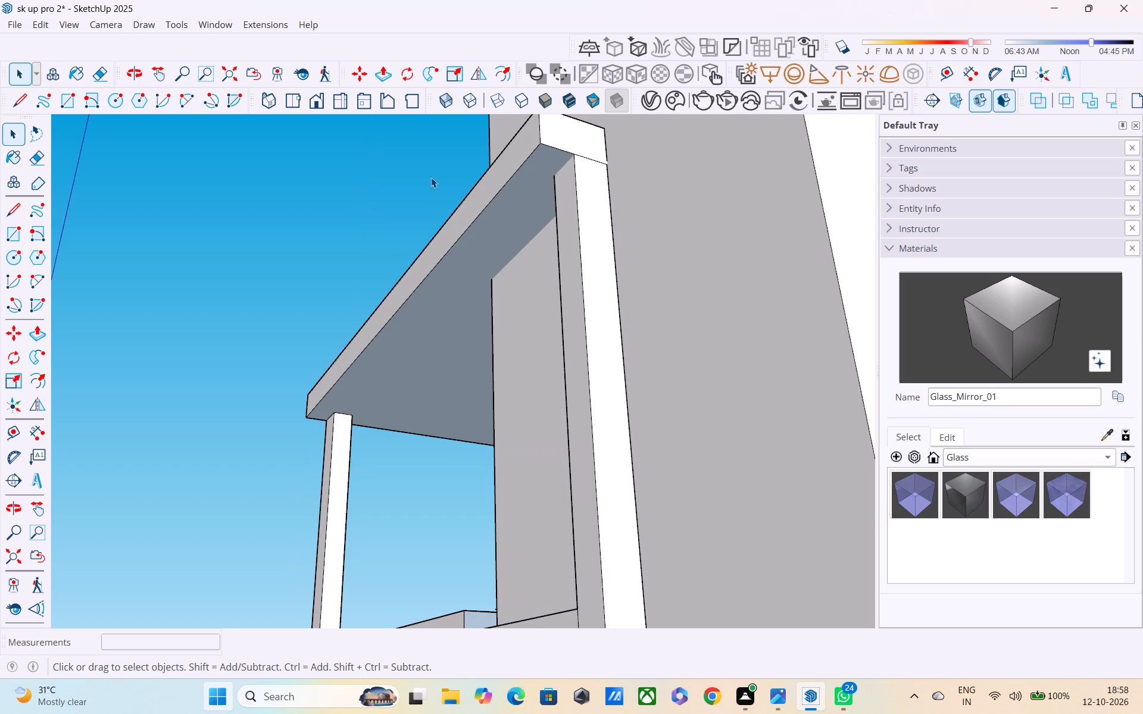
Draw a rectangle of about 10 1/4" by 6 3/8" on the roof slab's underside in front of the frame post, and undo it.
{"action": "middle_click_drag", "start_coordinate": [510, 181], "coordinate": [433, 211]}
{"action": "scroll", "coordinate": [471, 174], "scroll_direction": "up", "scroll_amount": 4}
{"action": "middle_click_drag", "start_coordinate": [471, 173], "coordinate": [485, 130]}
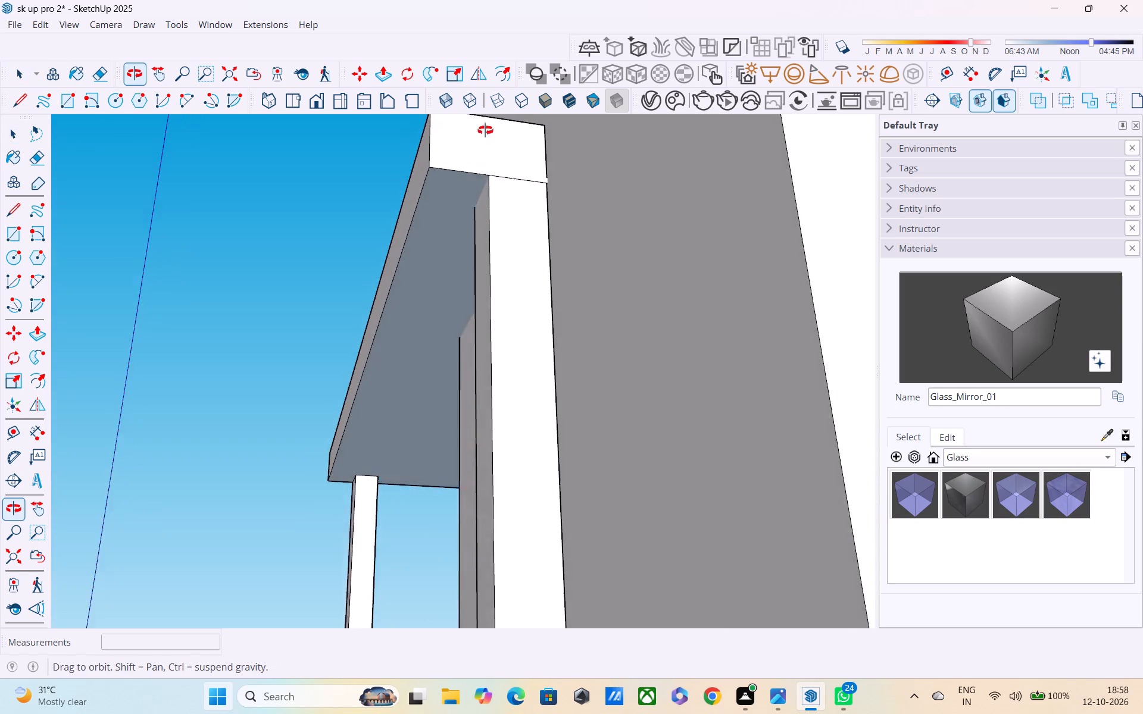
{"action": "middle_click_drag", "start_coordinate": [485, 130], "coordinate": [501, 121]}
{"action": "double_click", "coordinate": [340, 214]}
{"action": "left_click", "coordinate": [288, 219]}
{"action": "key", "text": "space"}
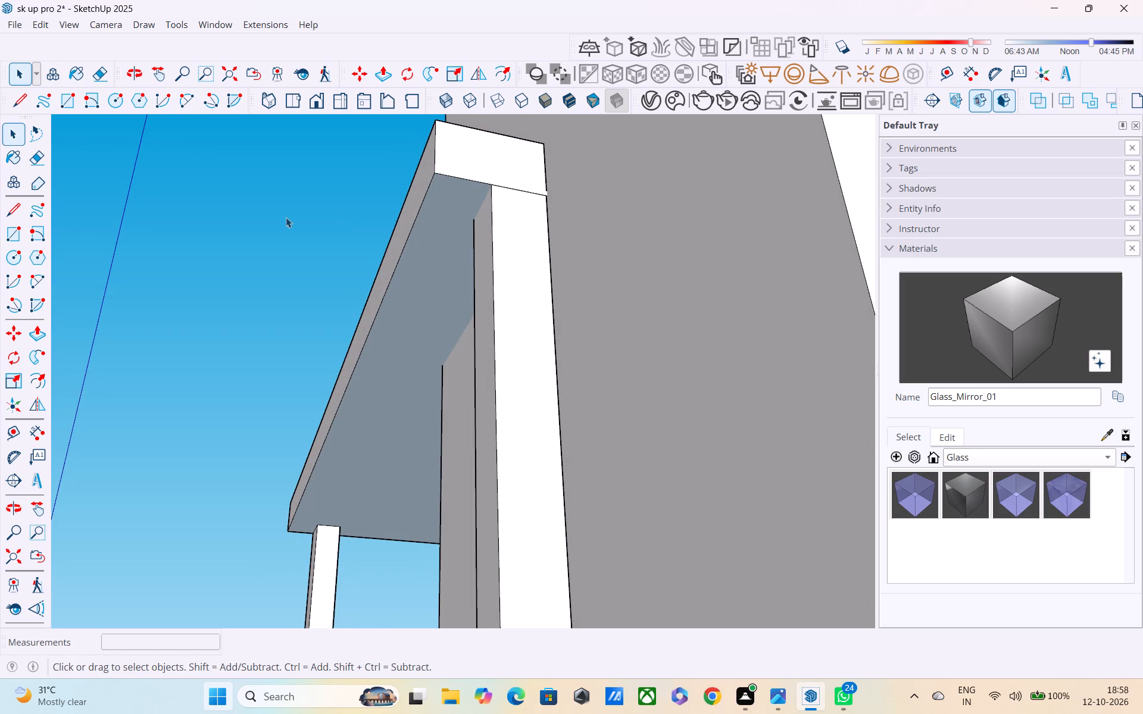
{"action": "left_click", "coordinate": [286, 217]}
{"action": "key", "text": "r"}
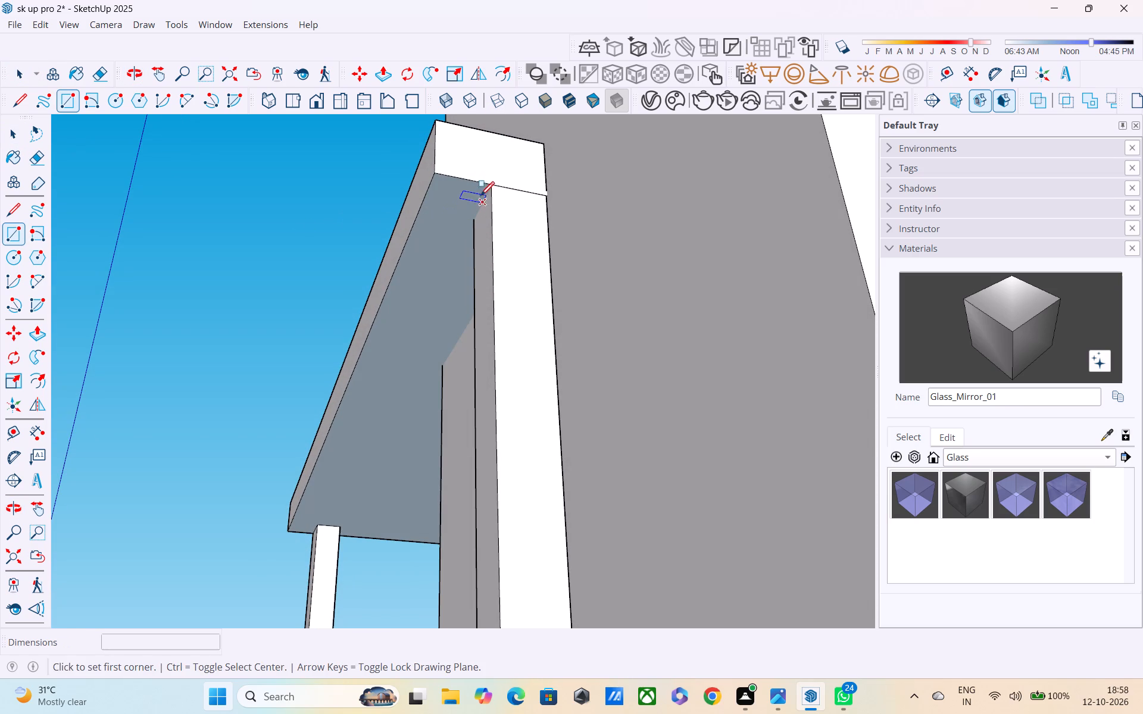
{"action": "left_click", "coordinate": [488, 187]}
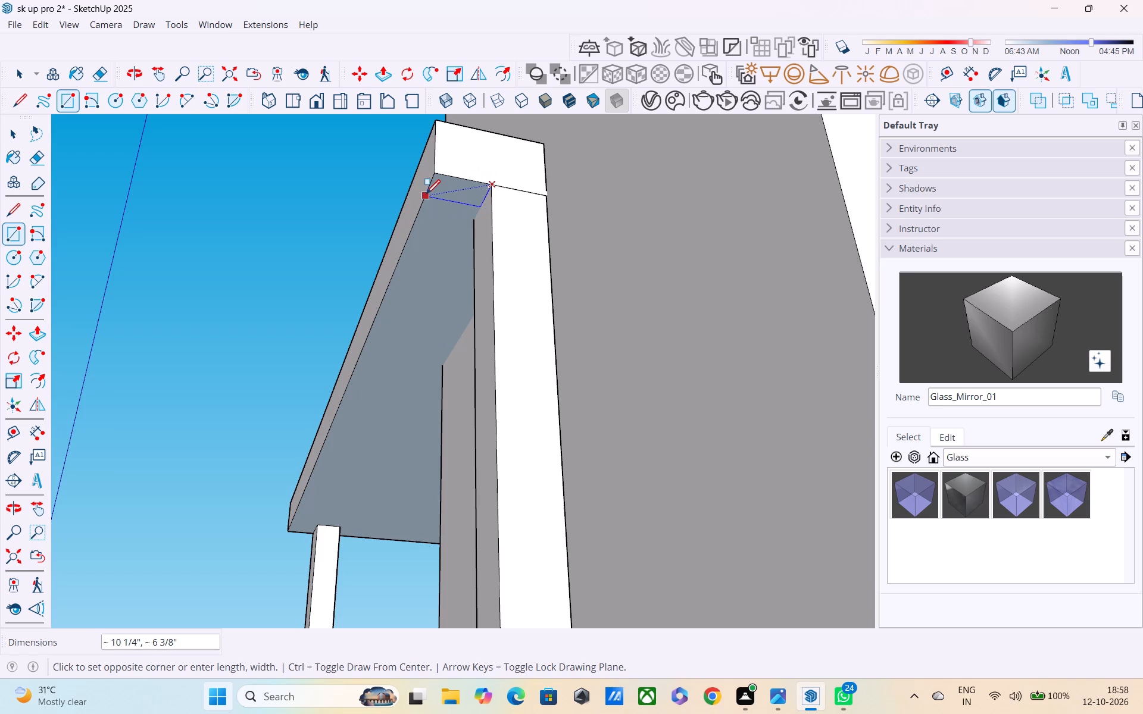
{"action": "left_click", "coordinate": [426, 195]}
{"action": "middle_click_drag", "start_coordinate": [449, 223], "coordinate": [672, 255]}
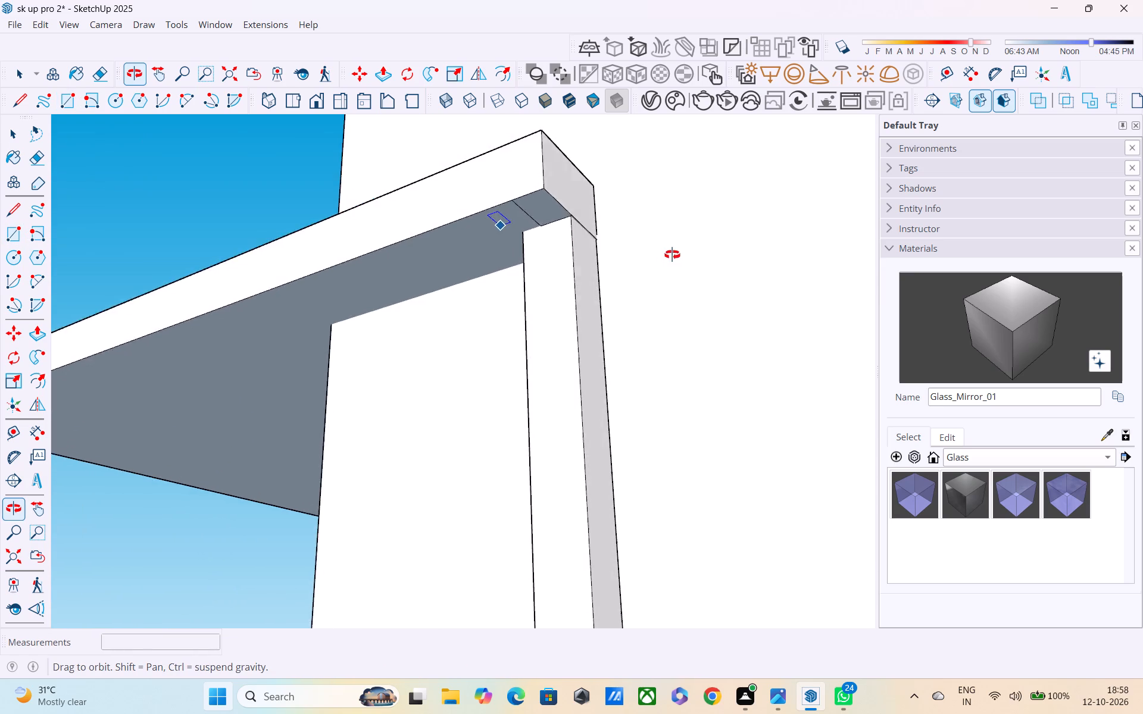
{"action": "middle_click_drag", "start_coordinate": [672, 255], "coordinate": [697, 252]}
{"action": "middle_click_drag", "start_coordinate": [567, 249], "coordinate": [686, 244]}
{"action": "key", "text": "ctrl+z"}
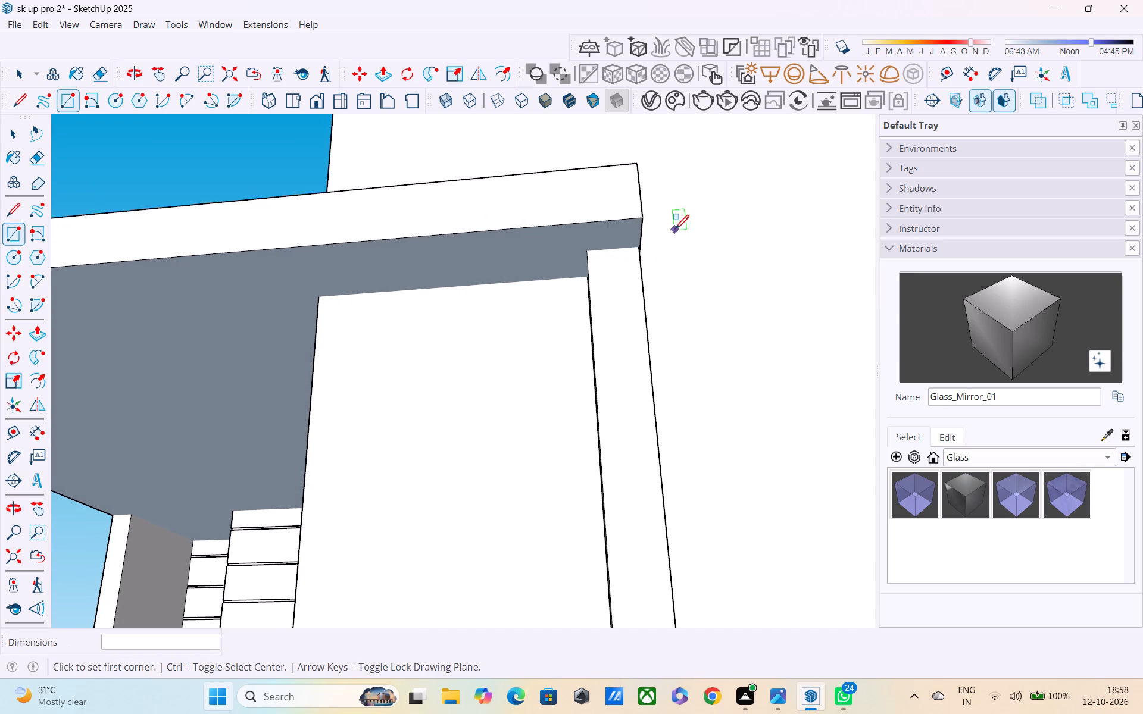
Draw a rectangle of about 10 1/2" by 10 1/8" on the roof slab's underside, from the frame post's corner to the slab's outer corner.
{"action": "left_click", "coordinate": [585, 251]}
{"action": "left_click", "coordinate": [639, 223]}
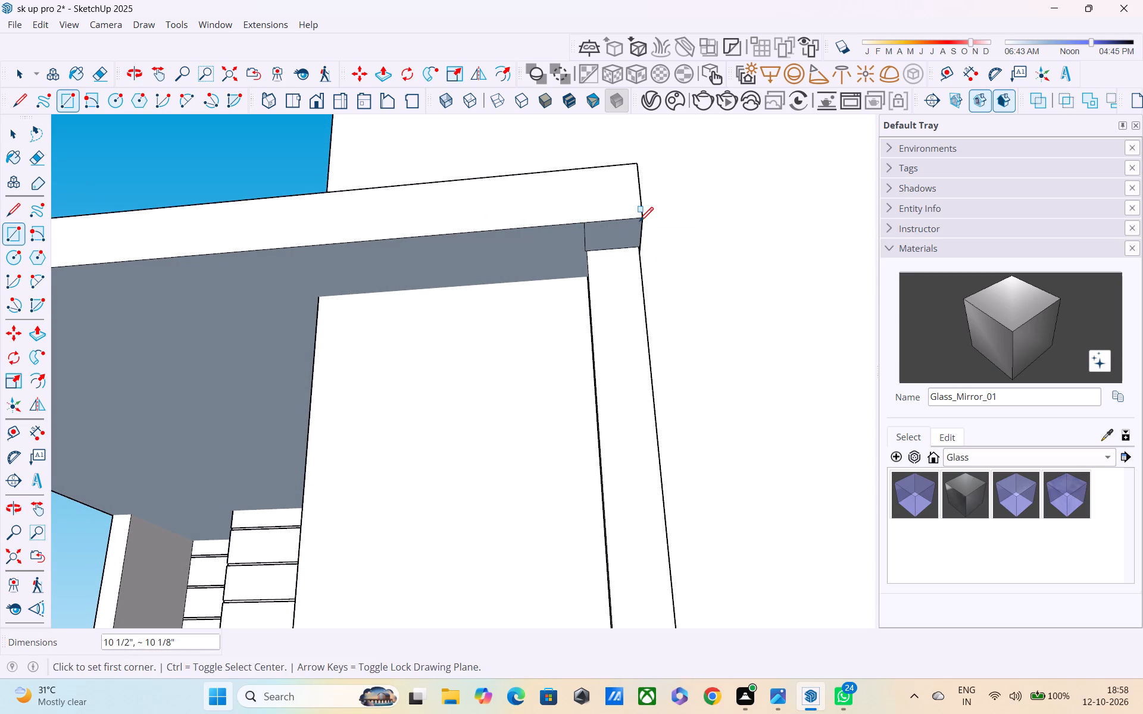
{"action": "key", "text": "space"}
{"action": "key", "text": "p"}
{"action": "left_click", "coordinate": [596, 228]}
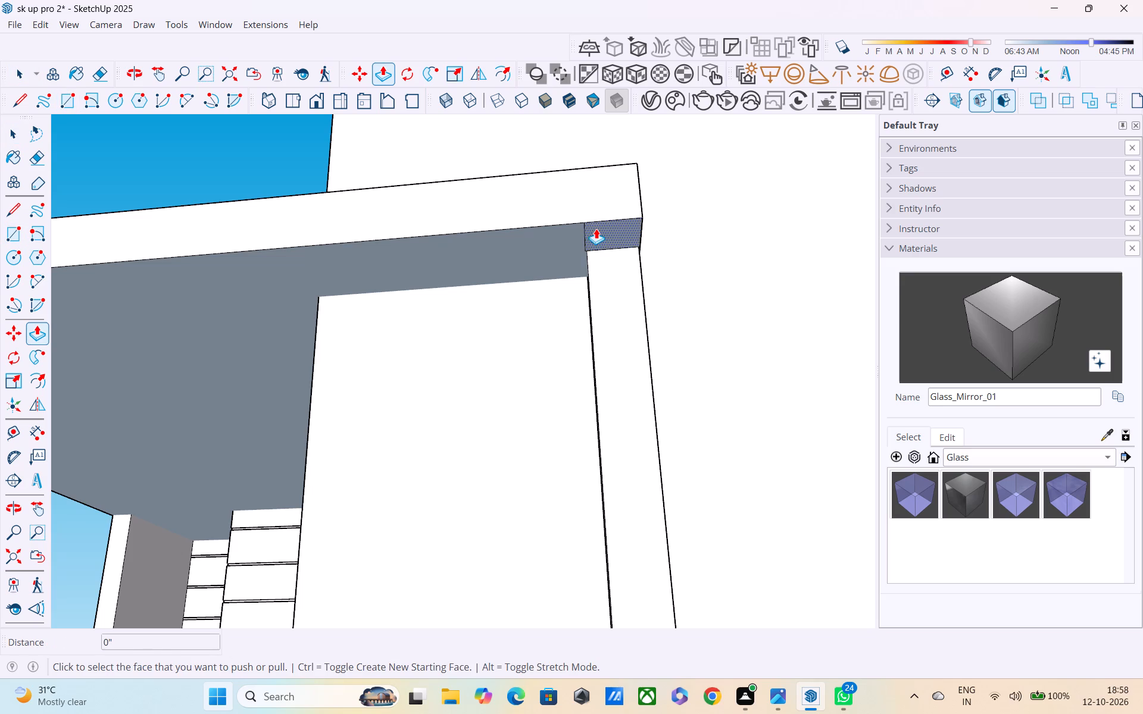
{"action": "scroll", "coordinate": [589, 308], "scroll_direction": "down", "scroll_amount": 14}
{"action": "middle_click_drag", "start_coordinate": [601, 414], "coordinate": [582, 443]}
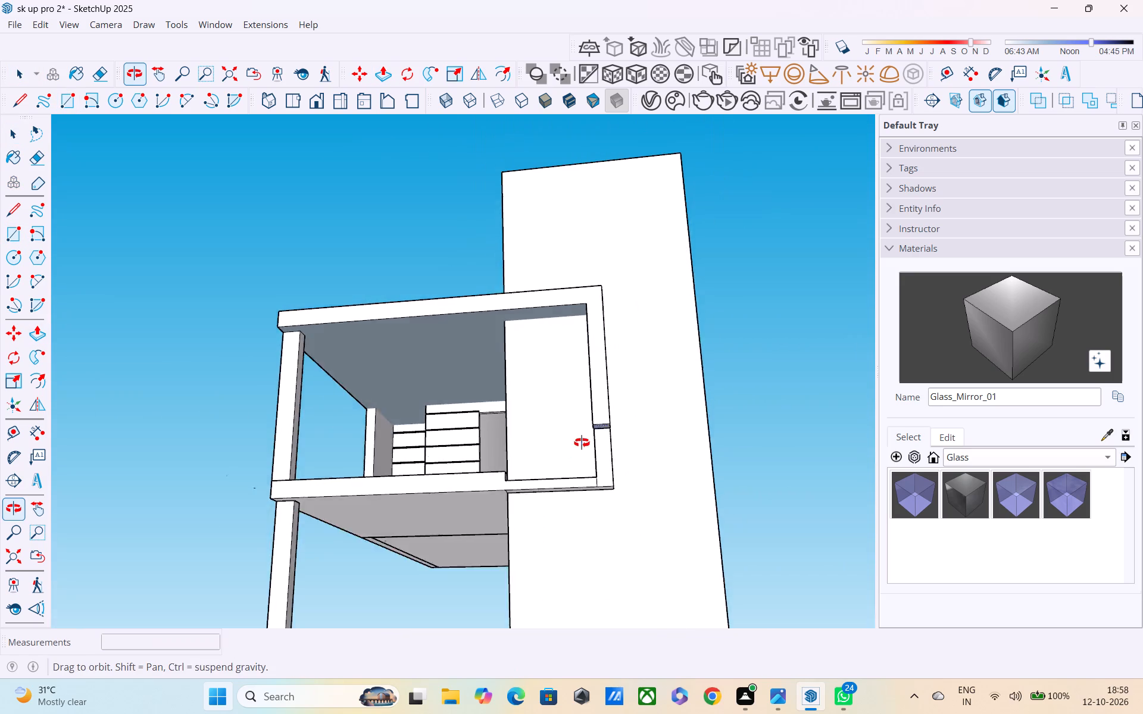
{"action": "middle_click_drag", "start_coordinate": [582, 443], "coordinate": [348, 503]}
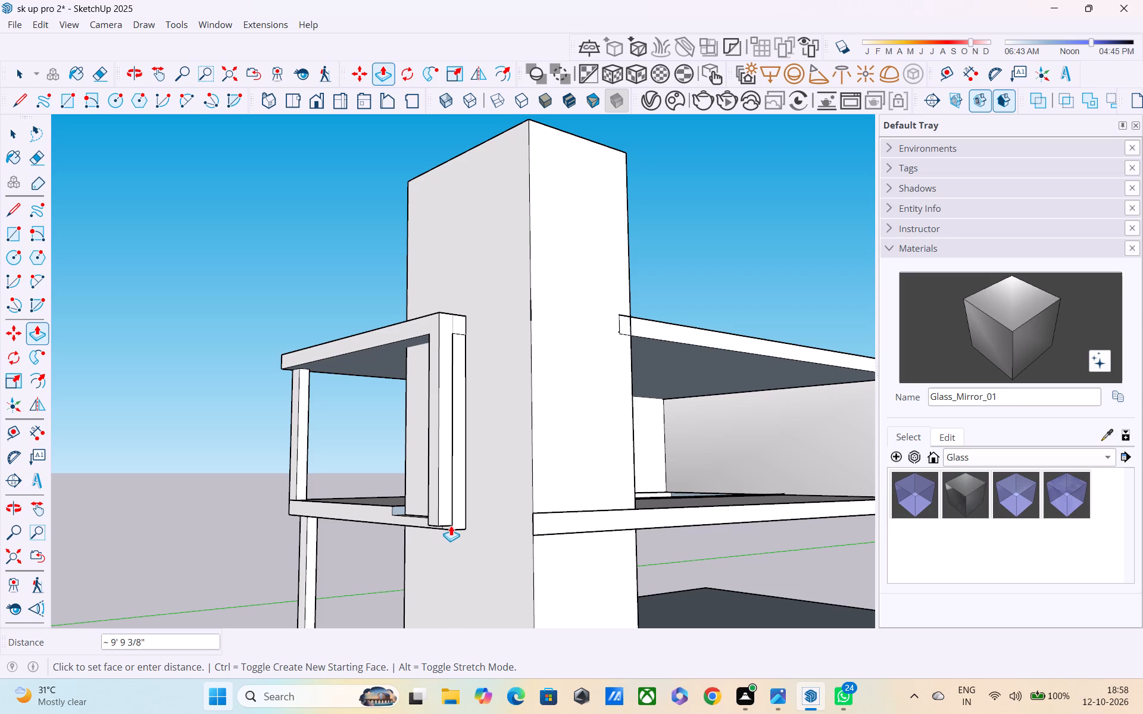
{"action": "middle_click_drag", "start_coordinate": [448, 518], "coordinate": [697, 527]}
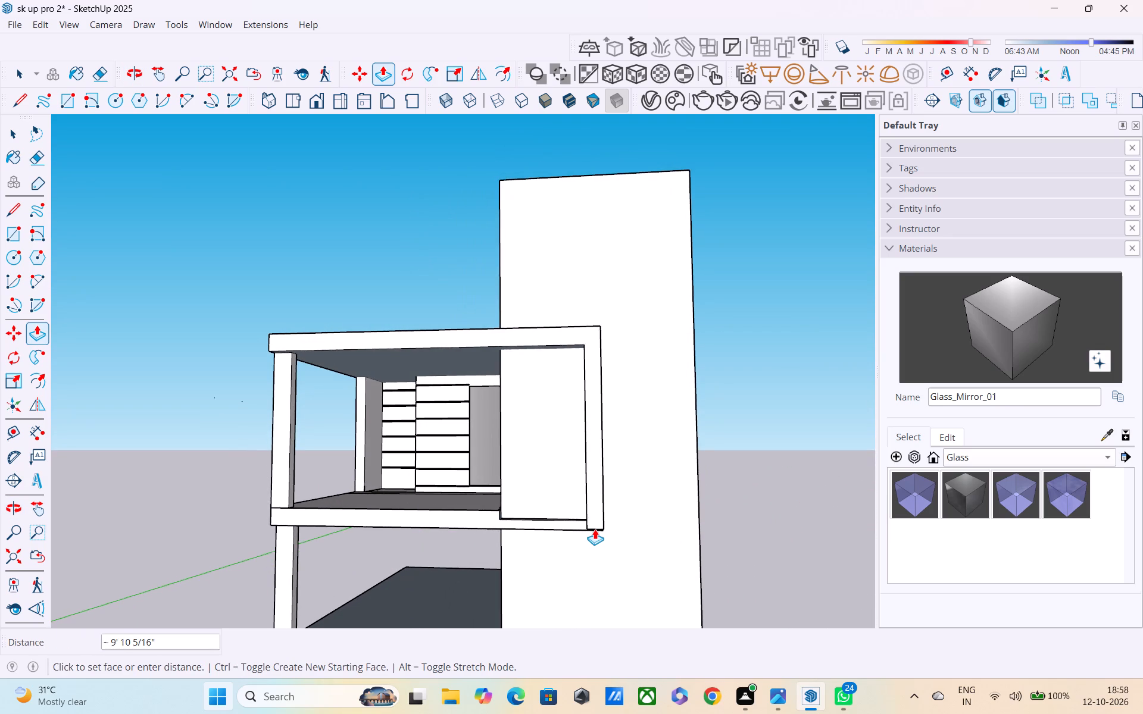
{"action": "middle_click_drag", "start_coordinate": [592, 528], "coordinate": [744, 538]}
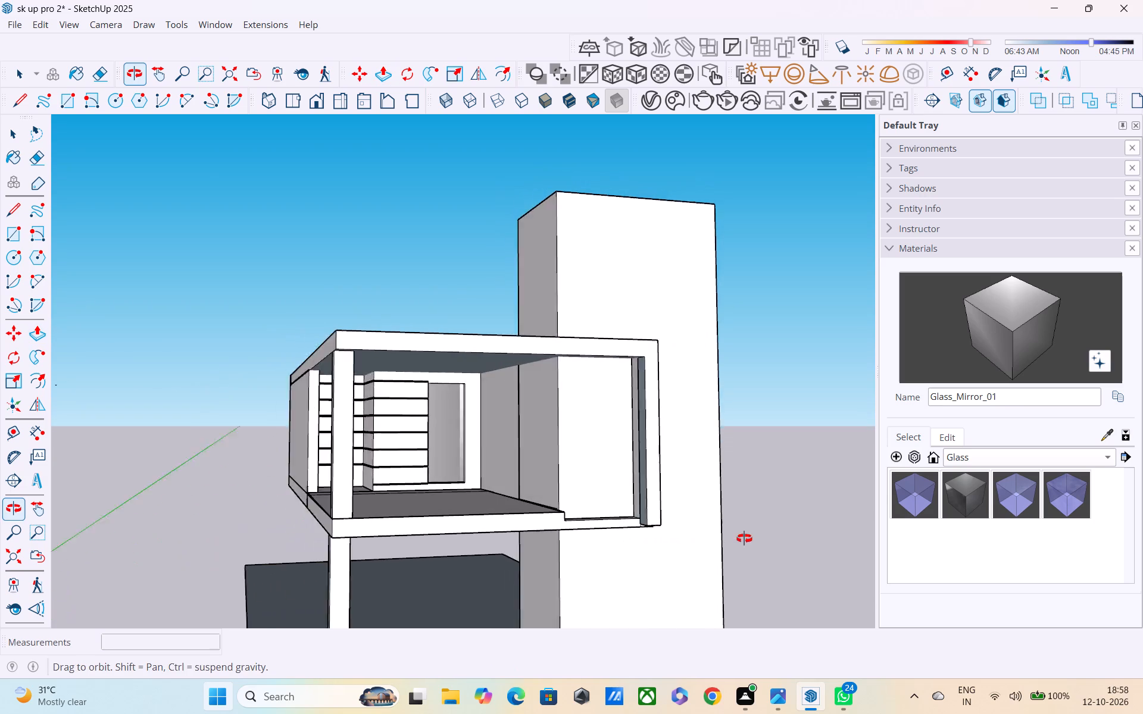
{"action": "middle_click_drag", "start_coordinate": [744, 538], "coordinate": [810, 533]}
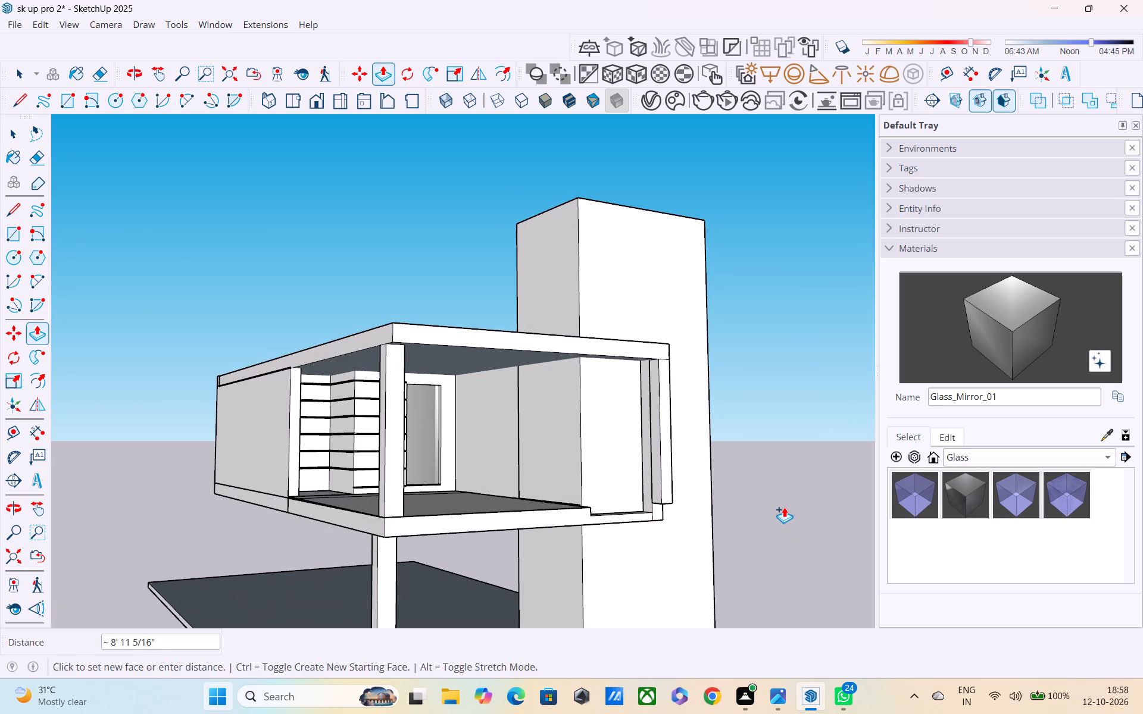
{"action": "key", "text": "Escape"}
Select the roof slab's long front face with its bounding edges.
{"action": "middle_click_drag", "start_coordinate": [702, 405], "coordinate": [361, 422]}
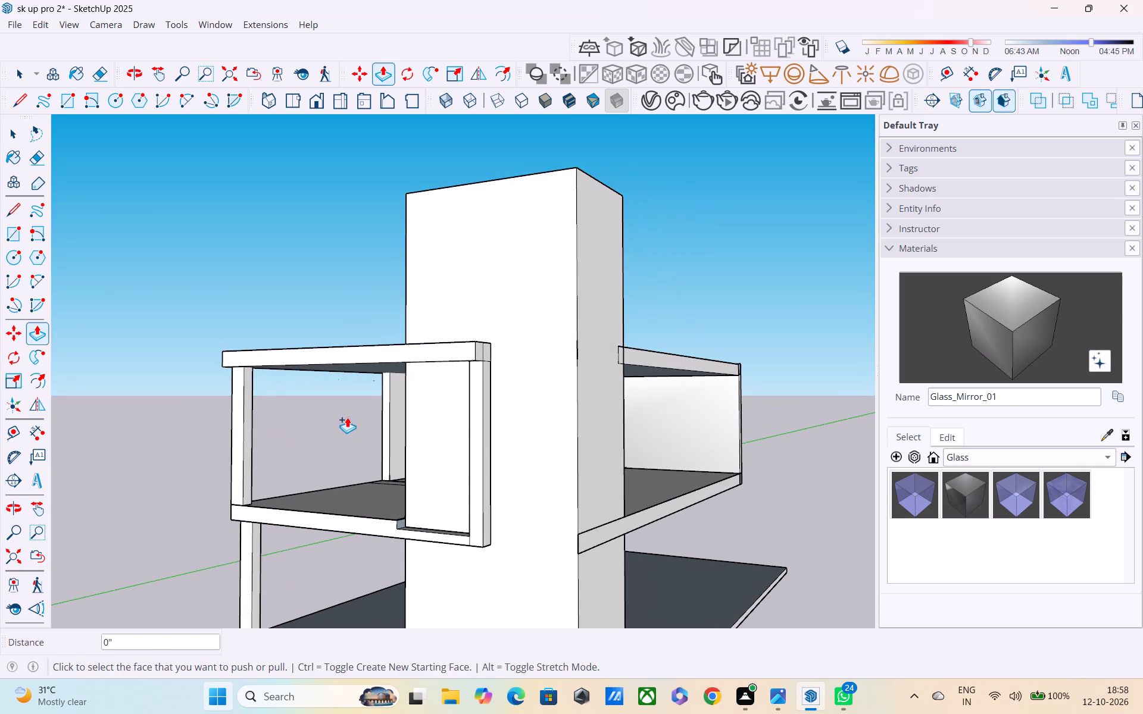
{"action": "key", "text": "space"}
{"action": "key", "text": "p"}
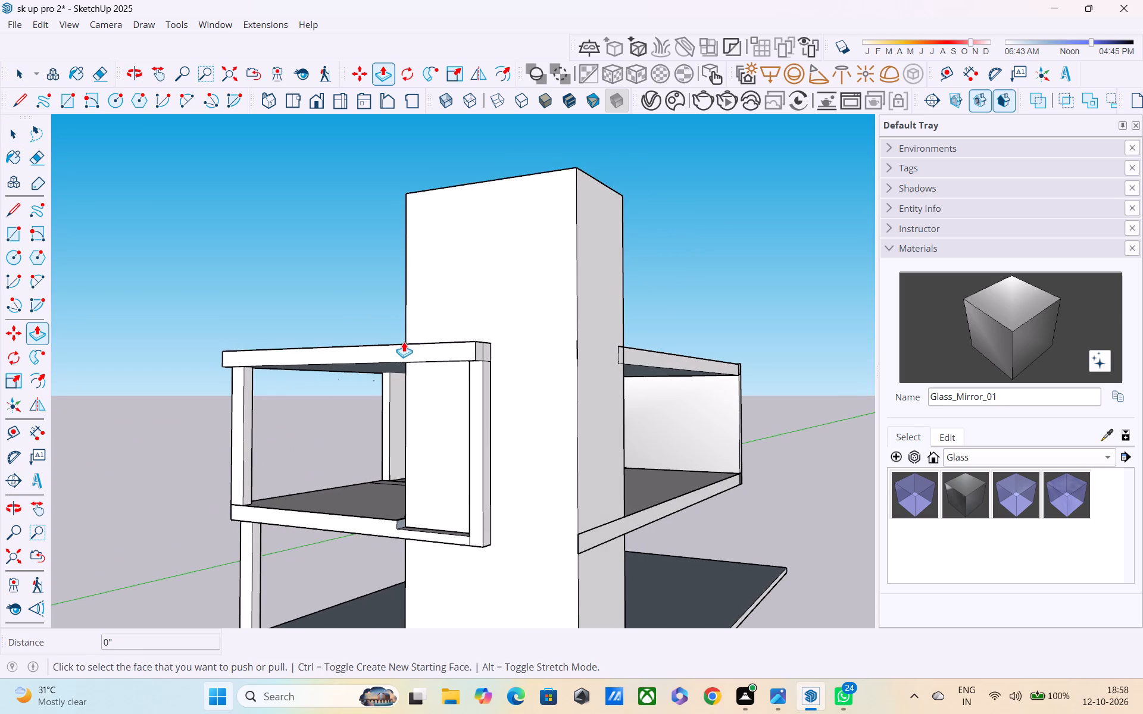
{"action": "left_click", "coordinate": [404, 342]}
{"action": "double_click", "coordinate": [338, 242]}
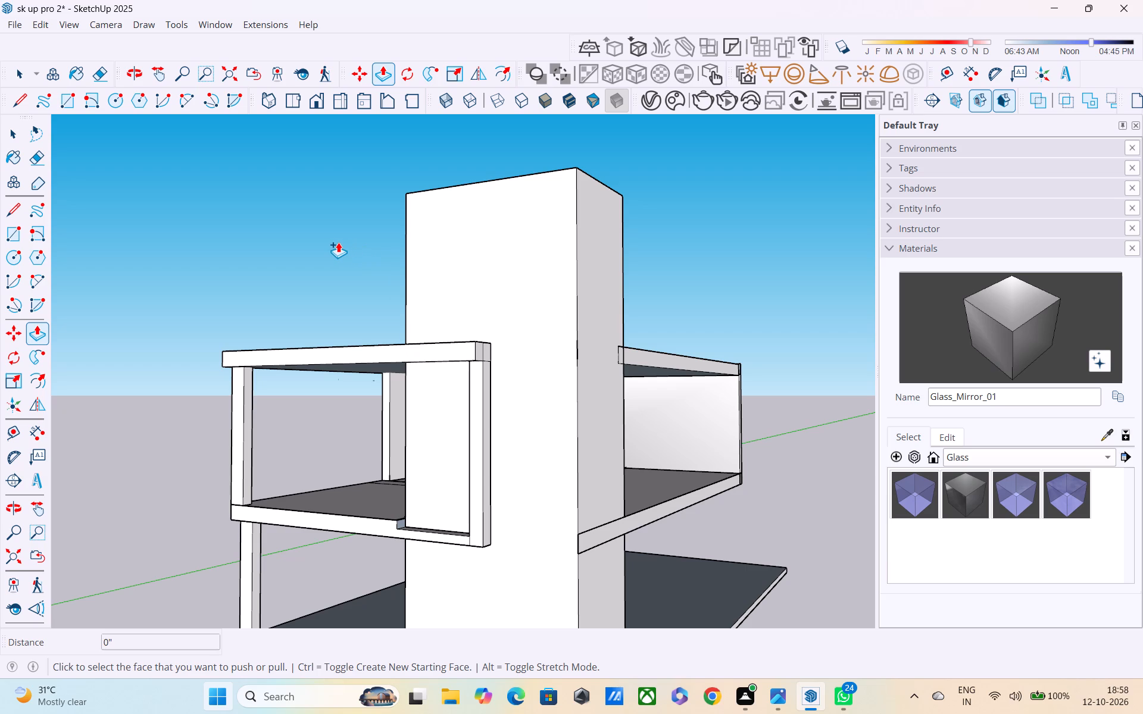
{"action": "key", "text": "space"}
{"action": "double_click", "coordinate": [337, 245]}
{"action": "double_click", "coordinate": [353, 349]}
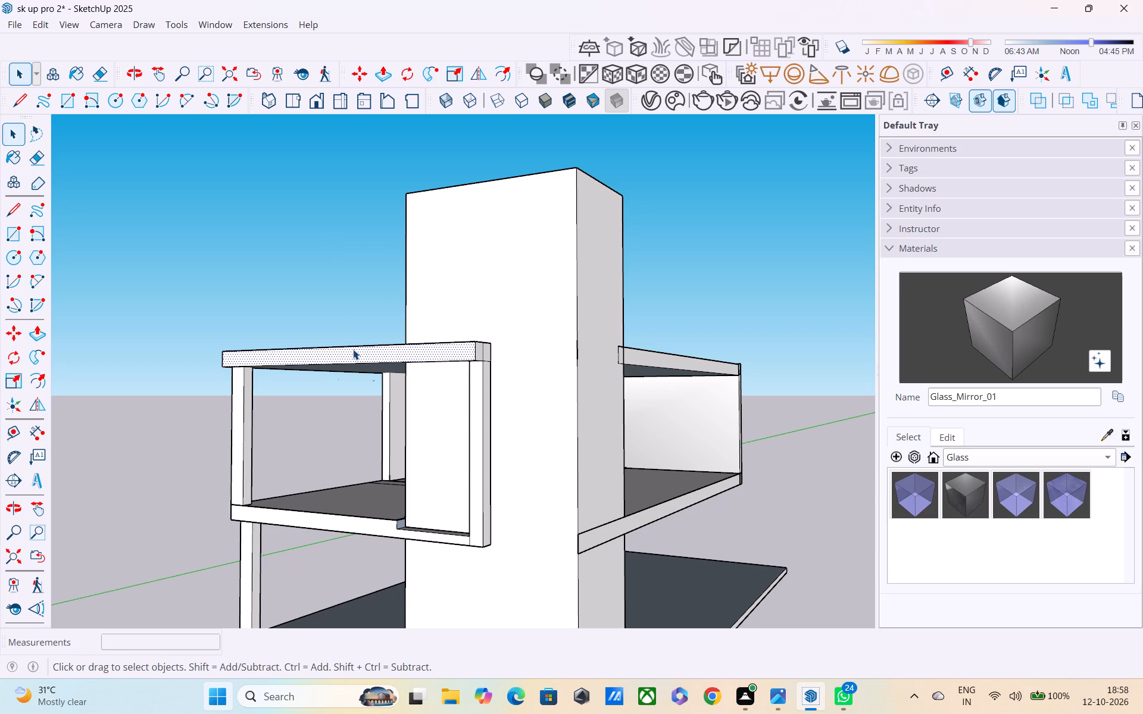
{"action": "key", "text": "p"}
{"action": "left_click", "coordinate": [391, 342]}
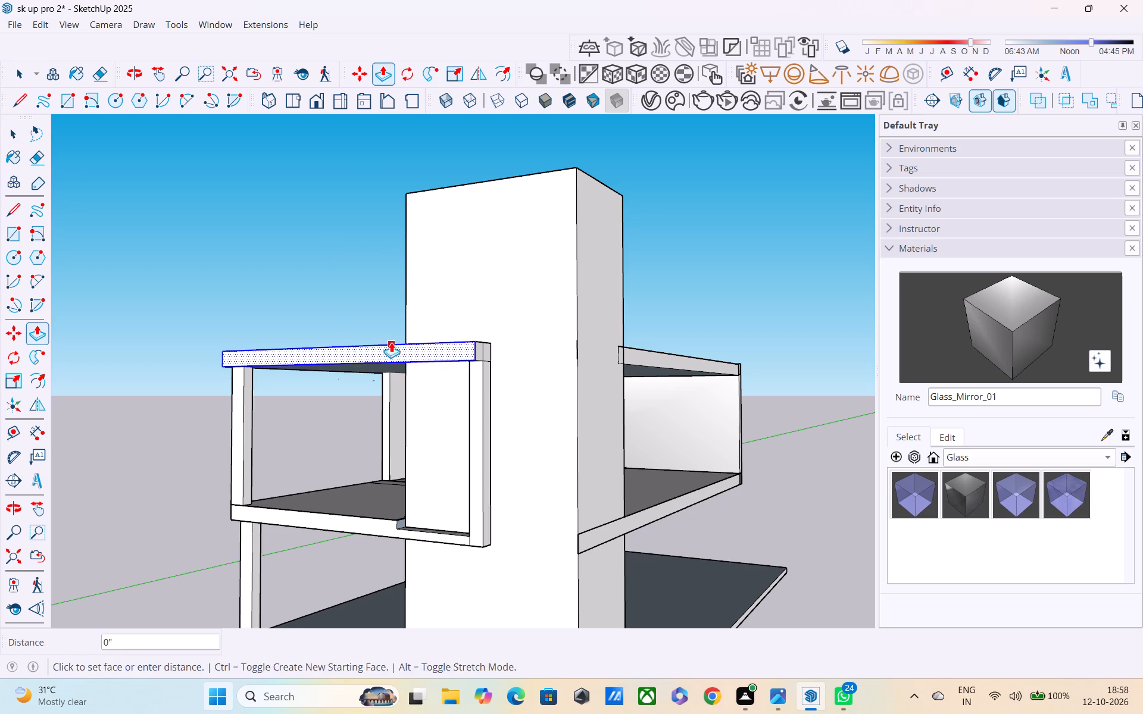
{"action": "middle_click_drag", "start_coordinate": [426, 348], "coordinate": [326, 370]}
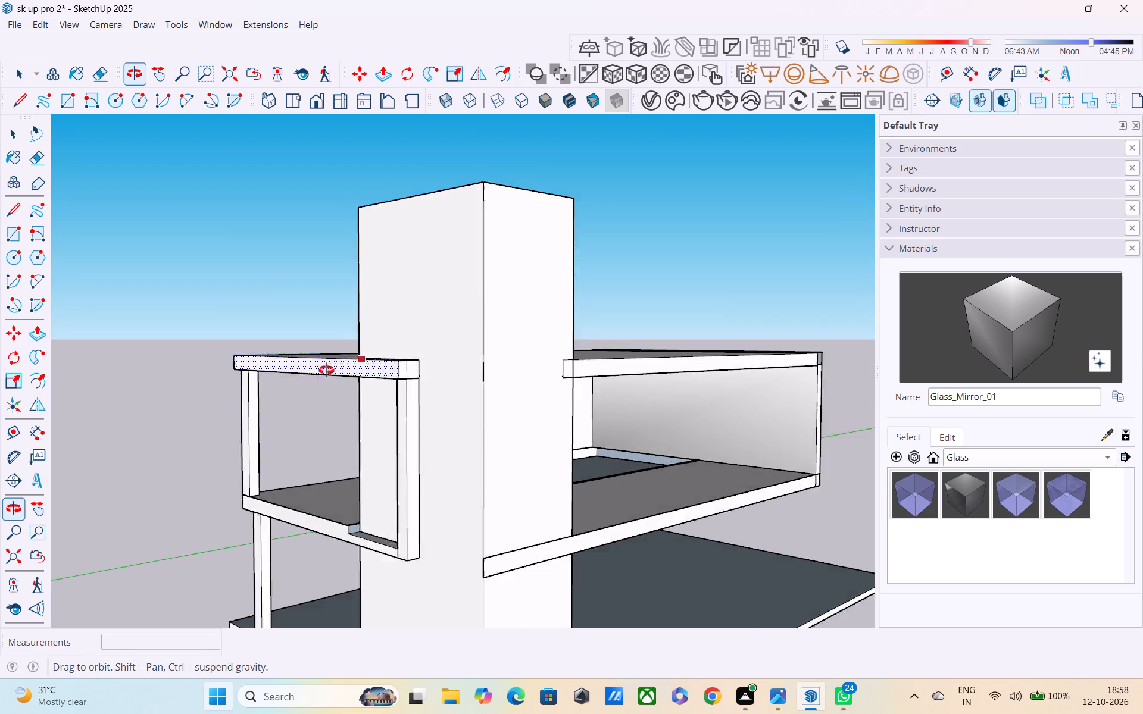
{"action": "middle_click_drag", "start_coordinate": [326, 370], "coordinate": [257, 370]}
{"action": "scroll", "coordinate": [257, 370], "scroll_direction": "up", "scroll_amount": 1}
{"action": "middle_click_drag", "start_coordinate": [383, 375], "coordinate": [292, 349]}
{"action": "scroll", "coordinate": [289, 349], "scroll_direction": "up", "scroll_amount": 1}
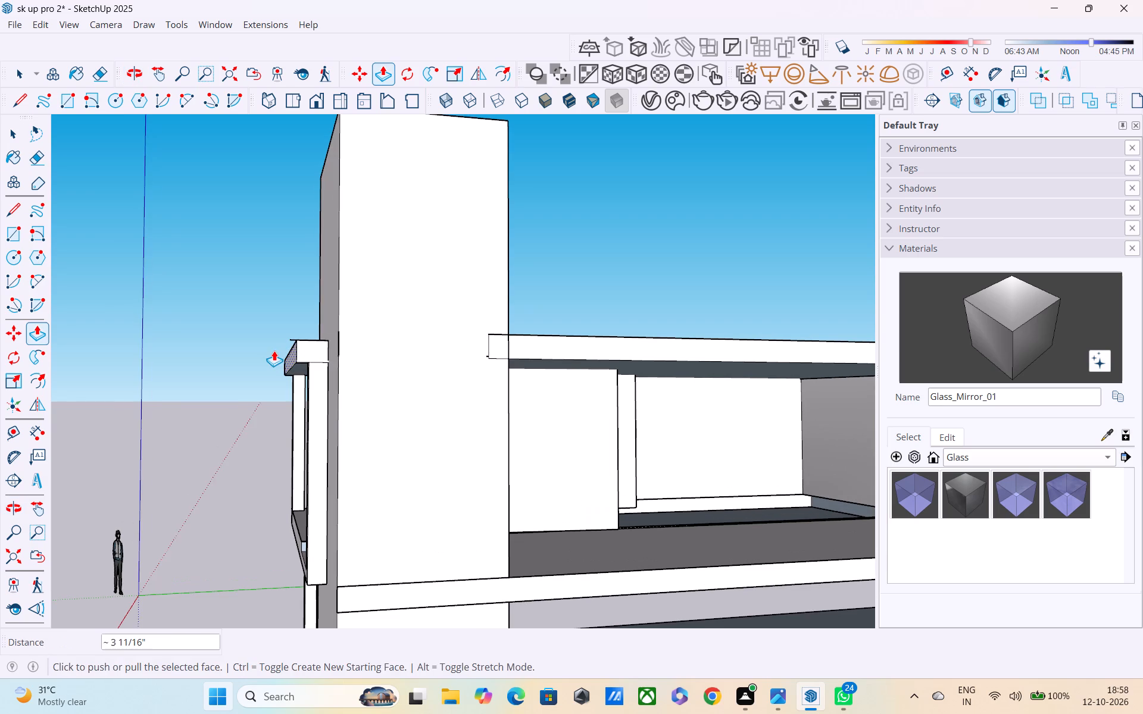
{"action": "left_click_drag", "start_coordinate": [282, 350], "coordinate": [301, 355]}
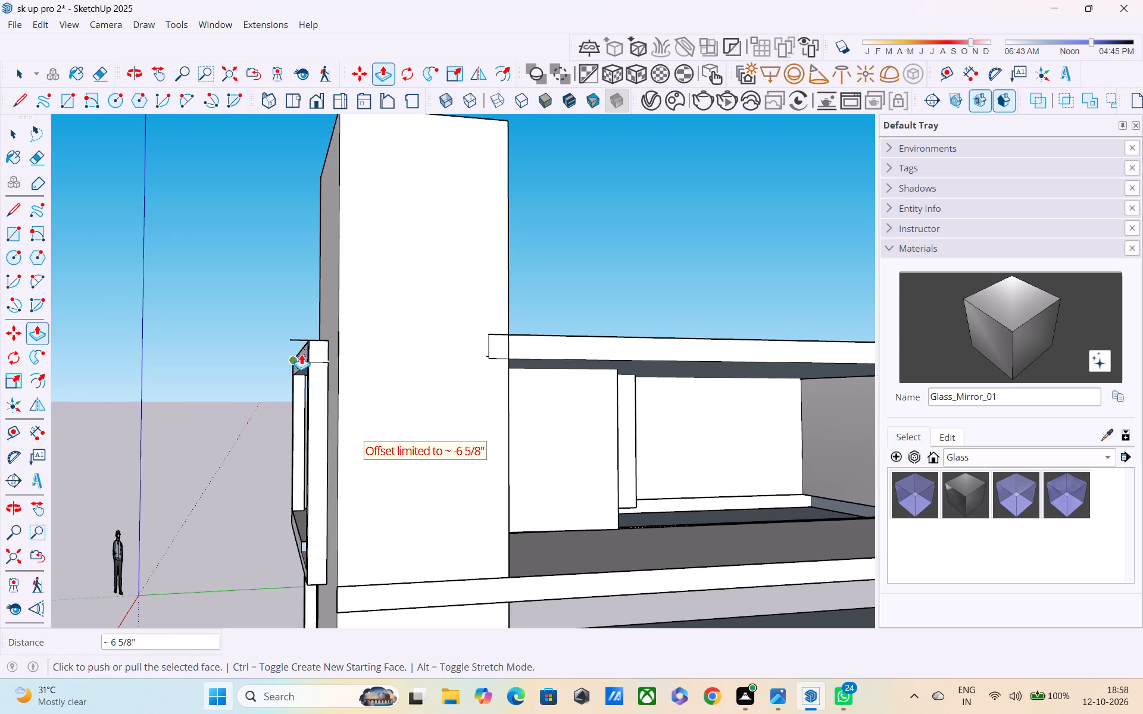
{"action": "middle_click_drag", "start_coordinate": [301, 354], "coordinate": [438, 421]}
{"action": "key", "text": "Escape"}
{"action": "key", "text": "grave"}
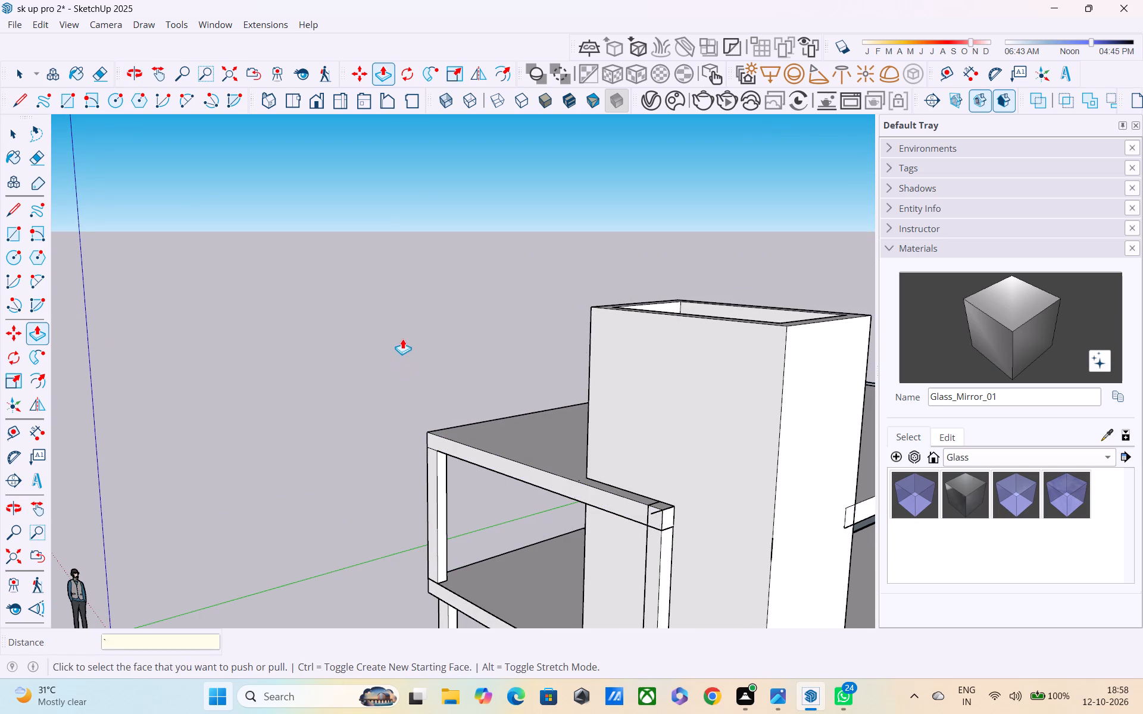
Examine the upper roof slab's outer front corner beside the tower, checking which faces and edges are connected there.
{"action": "middle_click_drag", "start_coordinate": [411, 384], "coordinate": [656, 306]}
{"action": "scroll", "coordinate": [658, 327], "scroll_direction": "down", "scroll_amount": 4}
{"action": "middle_click_drag", "start_coordinate": [655, 368], "coordinate": [600, 305]}
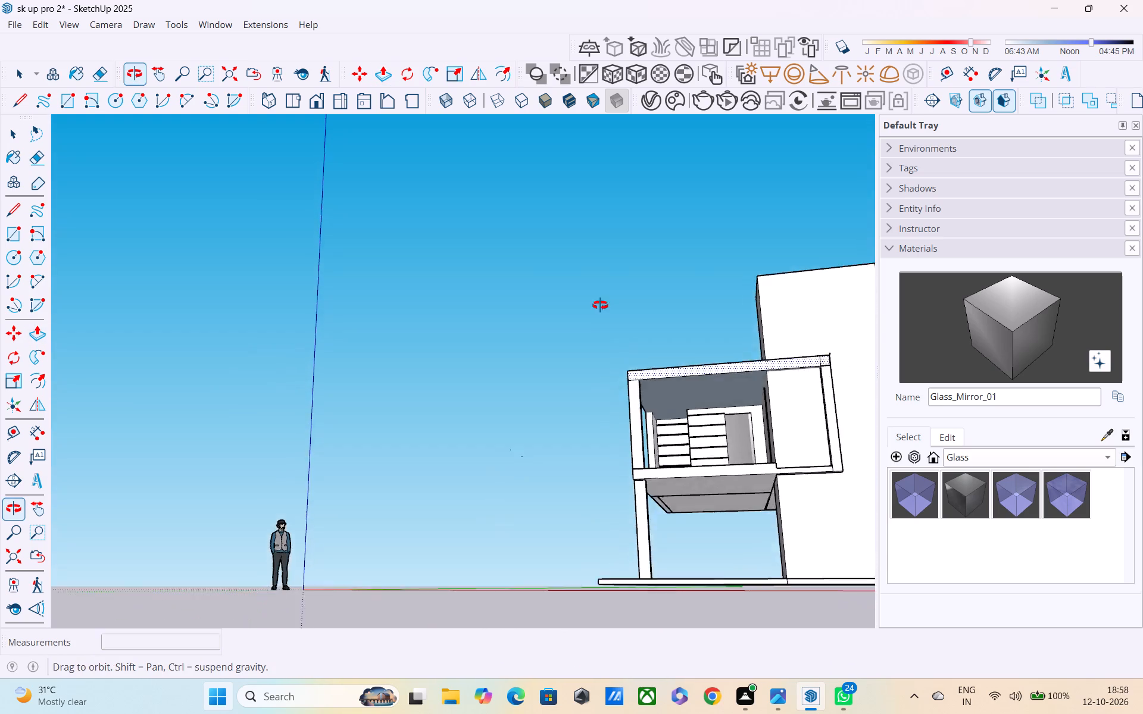
{"action": "middle_click_drag", "start_coordinate": [600, 305], "coordinate": [451, 318]}
{"action": "scroll", "coordinate": [760, 319], "scroll_direction": "up", "scroll_amount": 1}
{"action": "scroll", "coordinate": [761, 318], "scroll_direction": "down", "scroll_amount": 6}
{"action": "middle_click_drag", "start_coordinate": [841, 327], "coordinate": [621, 421]}
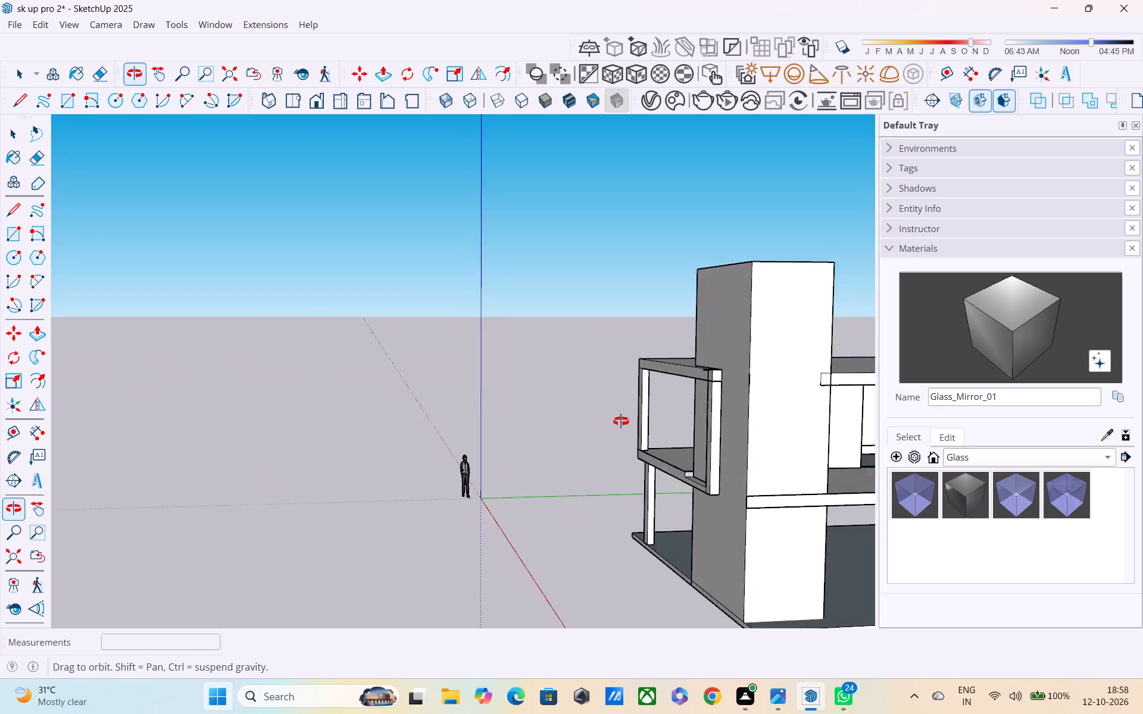
{"action": "middle_click_drag", "start_coordinate": [621, 421], "coordinate": [599, 427]}
{"action": "scroll", "coordinate": [707, 387], "scroll_direction": "up", "scroll_amount": 5}
{"action": "scroll", "coordinate": [642, 369], "scroll_direction": "up", "scroll_amount": 3}
{"action": "key", "text": "space"}
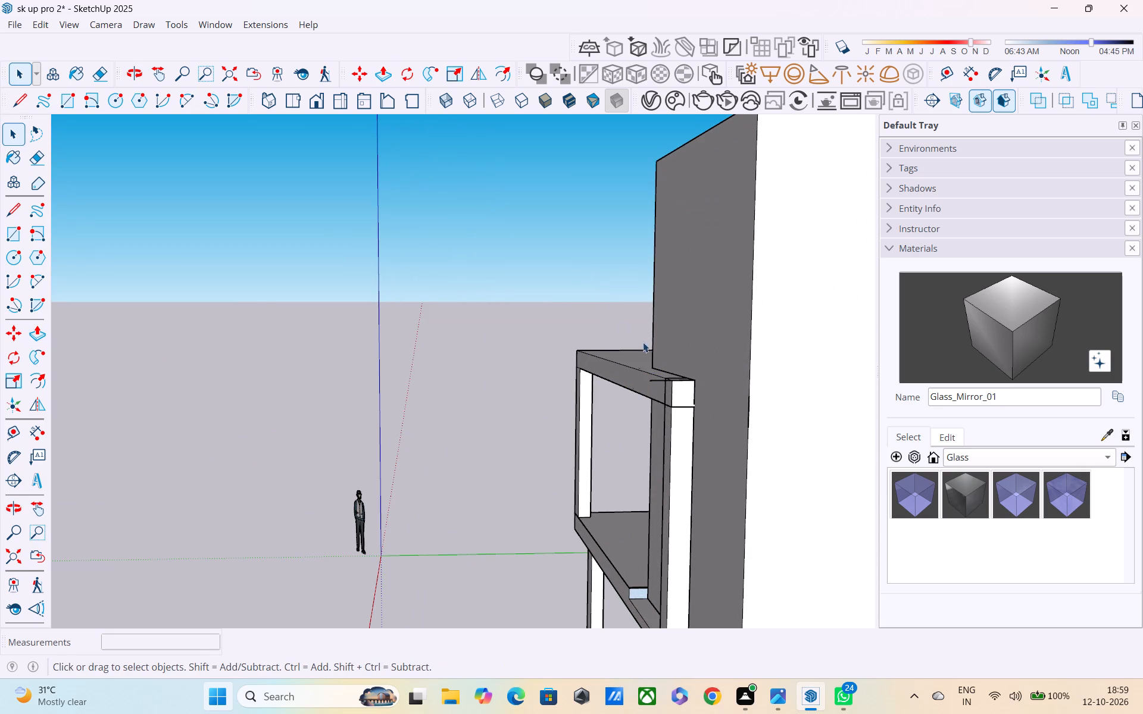
{"action": "left_click", "coordinate": [655, 382]}
{"action": "left_click", "coordinate": [655, 382]}
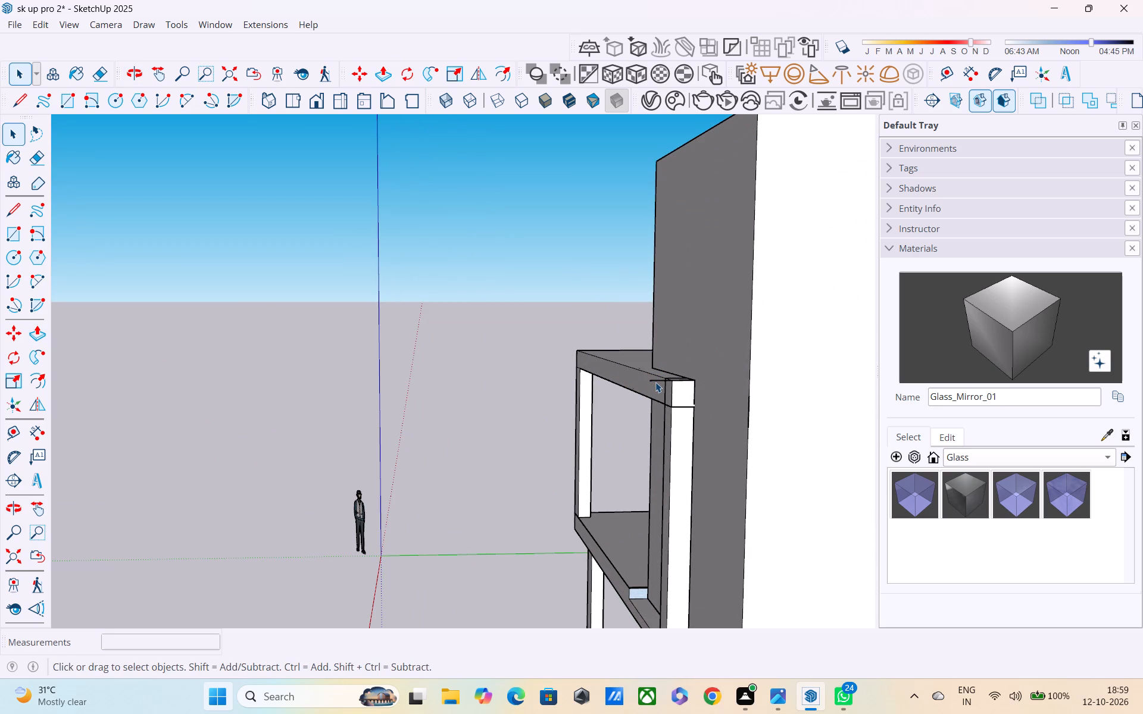
{"action": "left_click", "coordinate": [652, 377]}
{"action": "scroll", "coordinate": [652, 377], "scroll_direction": "up", "scroll_amount": 8}
{"action": "left_click", "coordinate": [591, 271]}
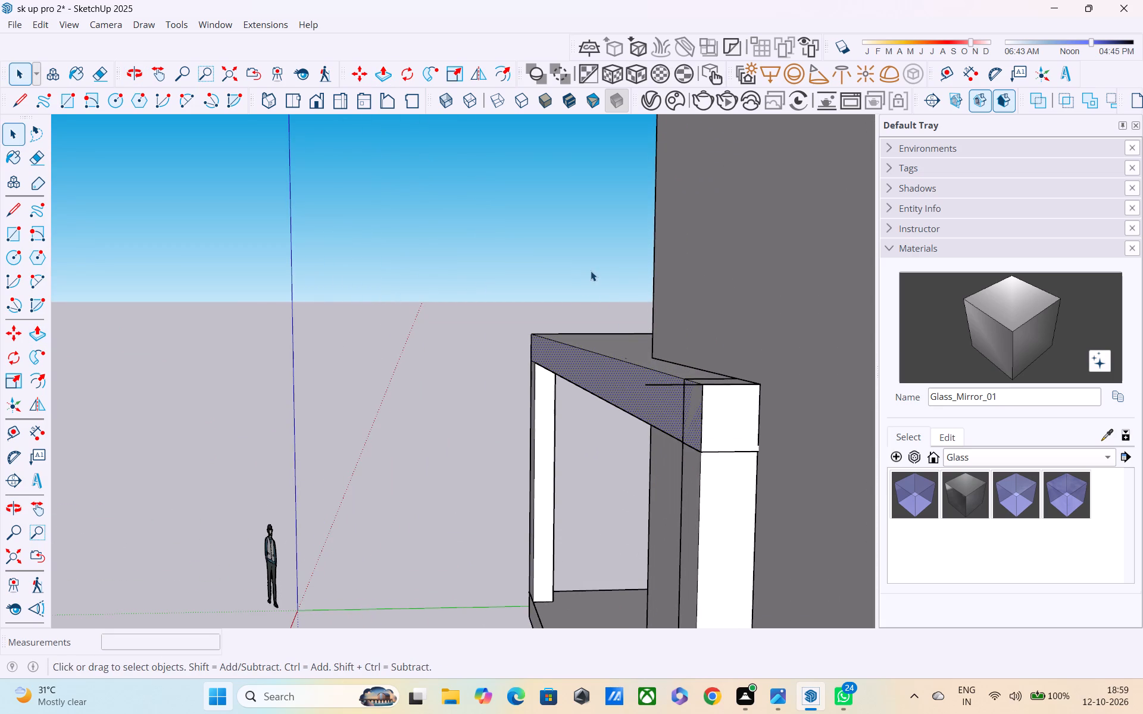
{"action": "left_click", "coordinate": [677, 383]}
{"action": "triple_click", "coordinate": [670, 388]}
{"action": "left_click", "coordinate": [591, 275]}
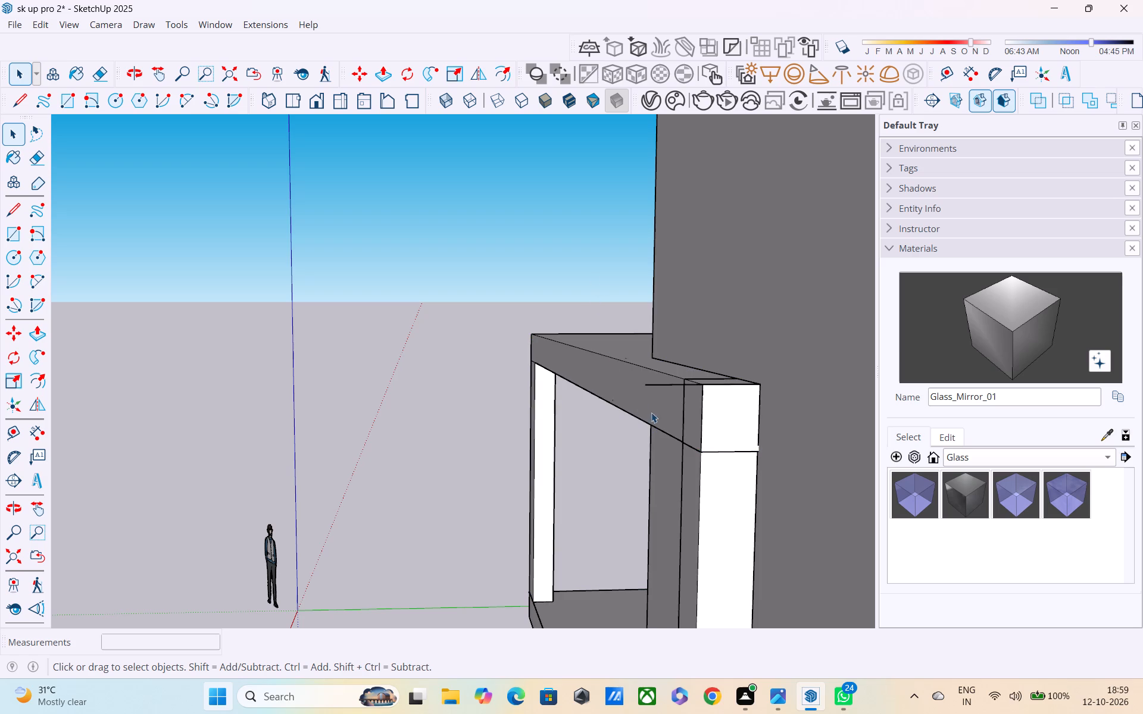
{"action": "triple_click", "coordinate": [656, 406]}
{"action": "triple_click", "coordinate": [656, 406]}
{"action": "double_click", "coordinate": [656, 406]}
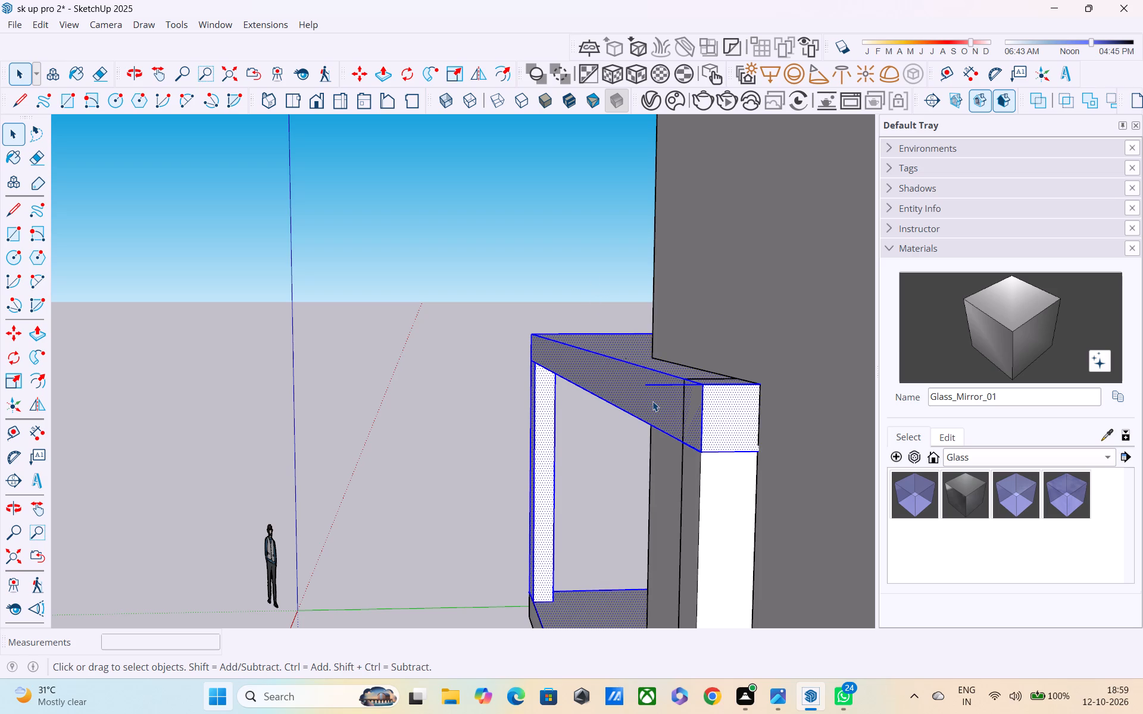
{"action": "left_click", "coordinate": [541, 221]}
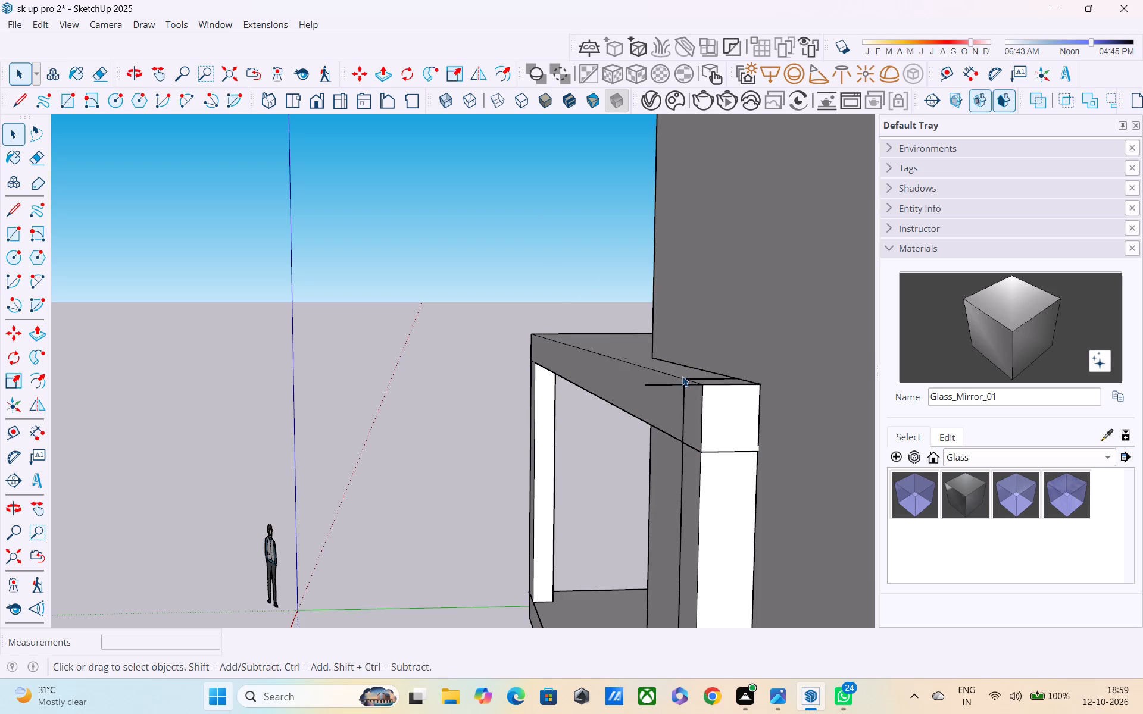
Erase the short stray edge near the top of the roof slab's front face at its outer corner.
{"action": "key", "text": "e"}
{"action": "left_click", "coordinate": [661, 389]}
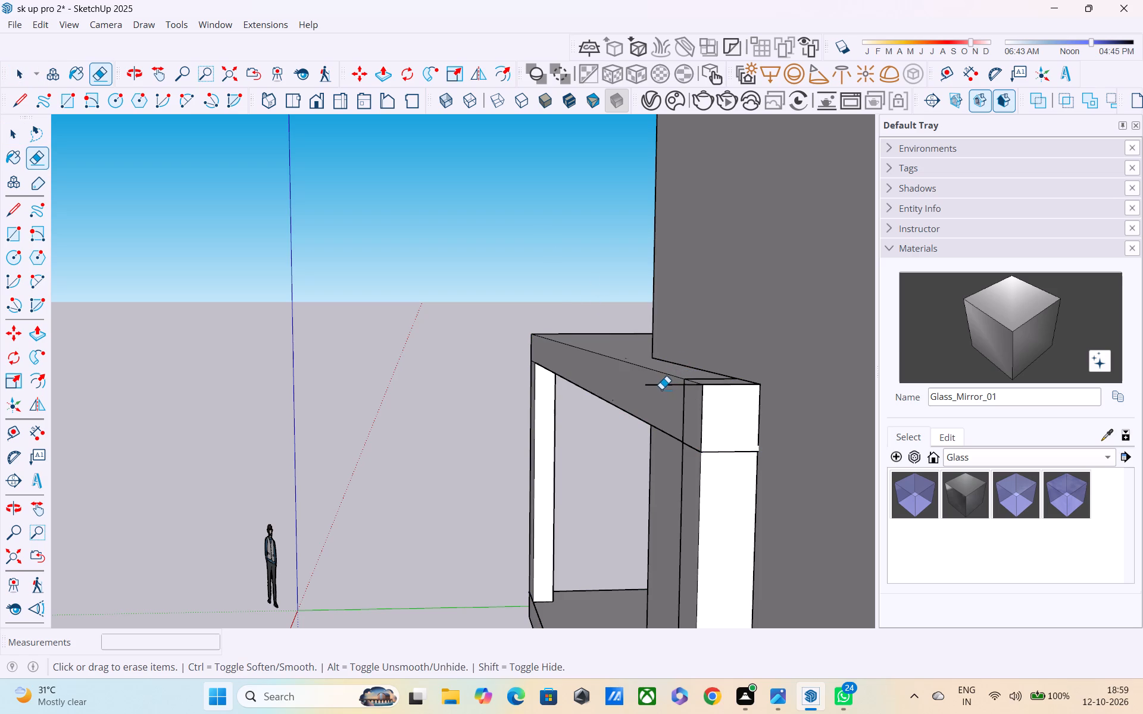
{"action": "left_click", "coordinate": [661, 389]}
{"action": "left_click", "coordinate": [657, 383]}
{"action": "scroll", "coordinate": [651, 385], "scroll_direction": "up", "scroll_amount": 1}
{"action": "middle_click_drag", "start_coordinate": [651, 386], "coordinate": [860, 418]}
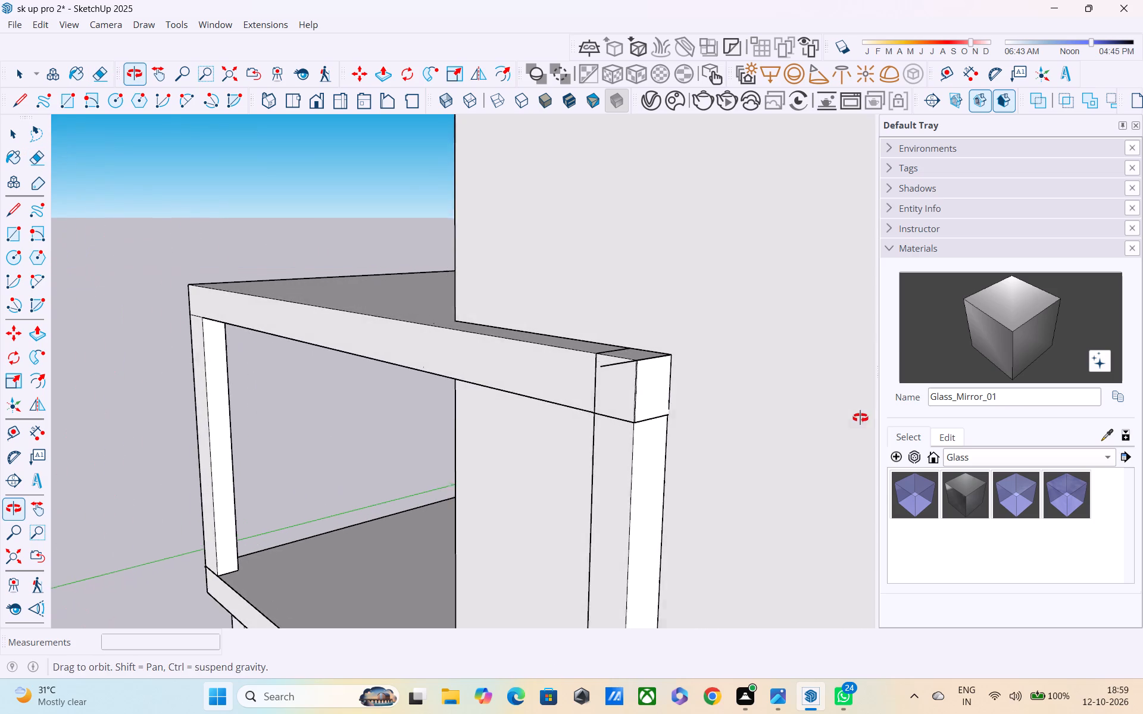
{"action": "middle_click_drag", "start_coordinate": [860, 418], "coordinate": [864, 417]}
{"action": "scroll", "coordinate": [695, 390], "scroll_direction": "up", "scroll_amount": 4}
{"action": "left_click_drag", "start_coordinate": [570, 351], "coordinate": [564, 358]}
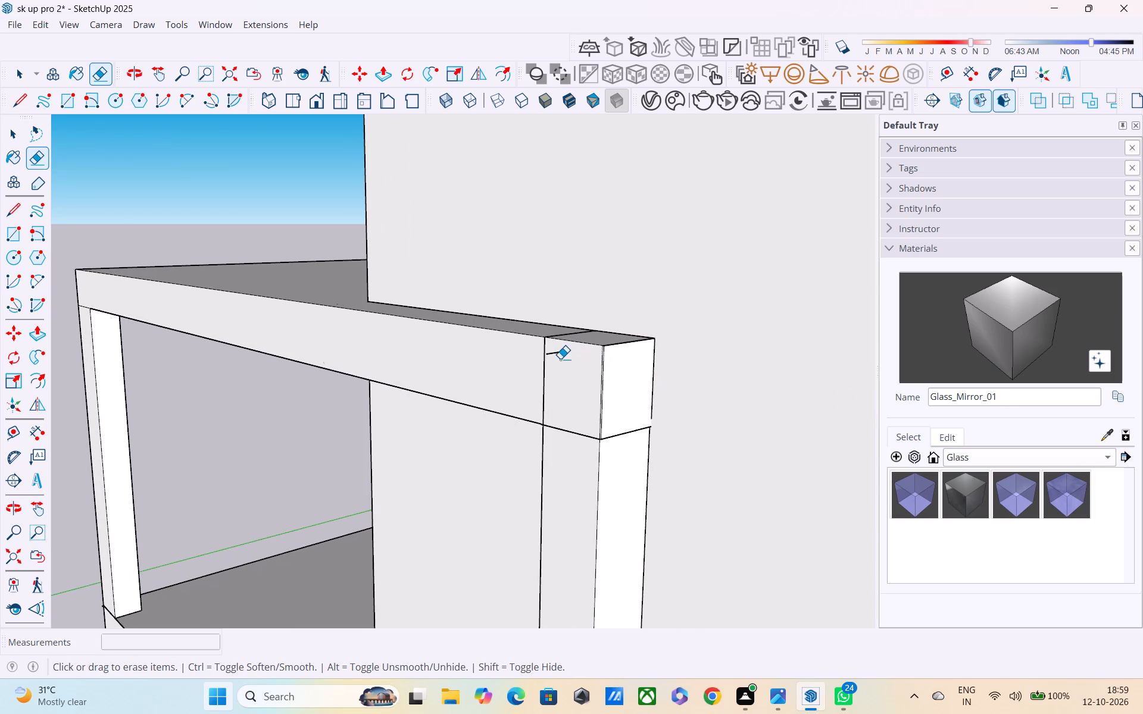
{"action": "left_click", "coordinate": [558, 355]}
Erase the duplicate edge along the bottom of the roof slab's end face, where it meets the vertical post.
{"action": "scroll", "coordinate": [549, 352], "scroll_direction": "down", "scroll_amount": 1}
{"action": "middle_click_drag", "start_coordinate": [564, 380], "coordinate": [627, 474]}
{"action": "scroll", "coordinate": [633, 398], "scroll_direction": "up", "scroll_amount": 11}
{"action": "middle_click_drag", "start_coordinate": [622, 399], "coordinate": [622, 286]}
{"action": "scroll", "coordinate": [622, 531], "scroll_direction": "up", "scroll_amount": 2}
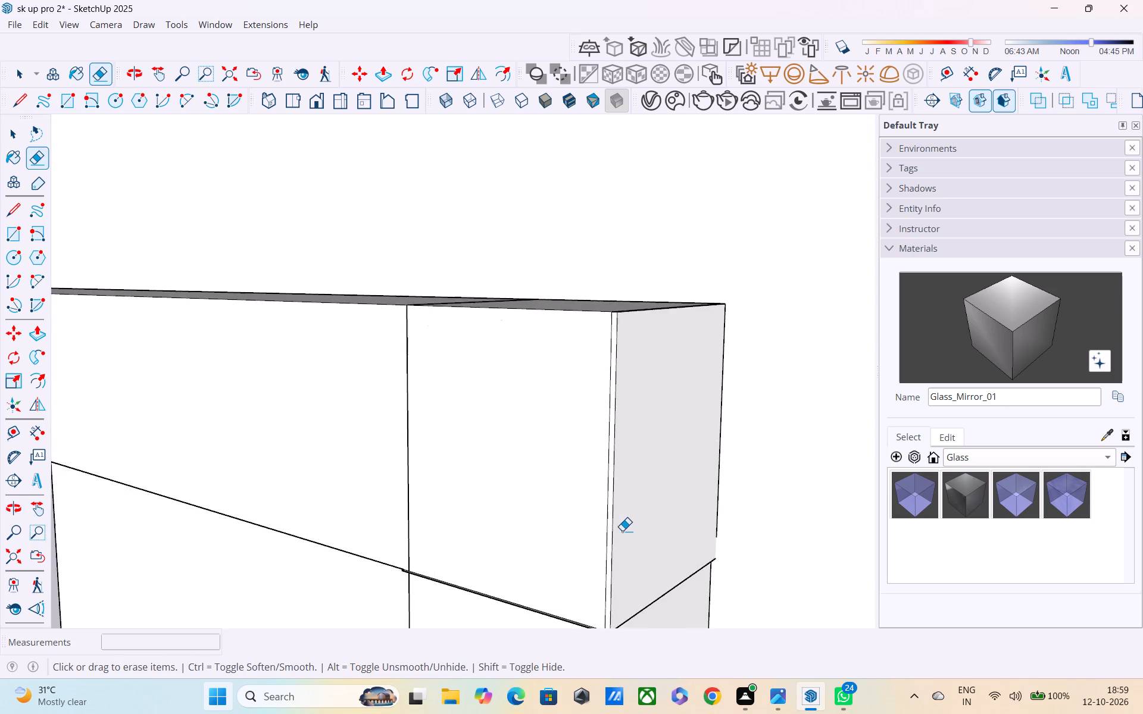
{"action": "scroll", "coordinate": [622, 531], "scroll_direction": "down", "scroll_amount": 6}
{"action": "scroll", "coordinate": [561, 563], "scroll_direction": "up", "scroll_amount": 4}
{"action": "middle_click_drag", "start_coordinate": [526, 565], "coordinate": [866, 515]}
{"action": "middle_click_drag", "start_coordinate": [252, 538], "coordinate": [542, 534]}
{"action": "scroll", "coordinate": [384, 580], "scroll_direction": "up", "scroll_amount": 5}
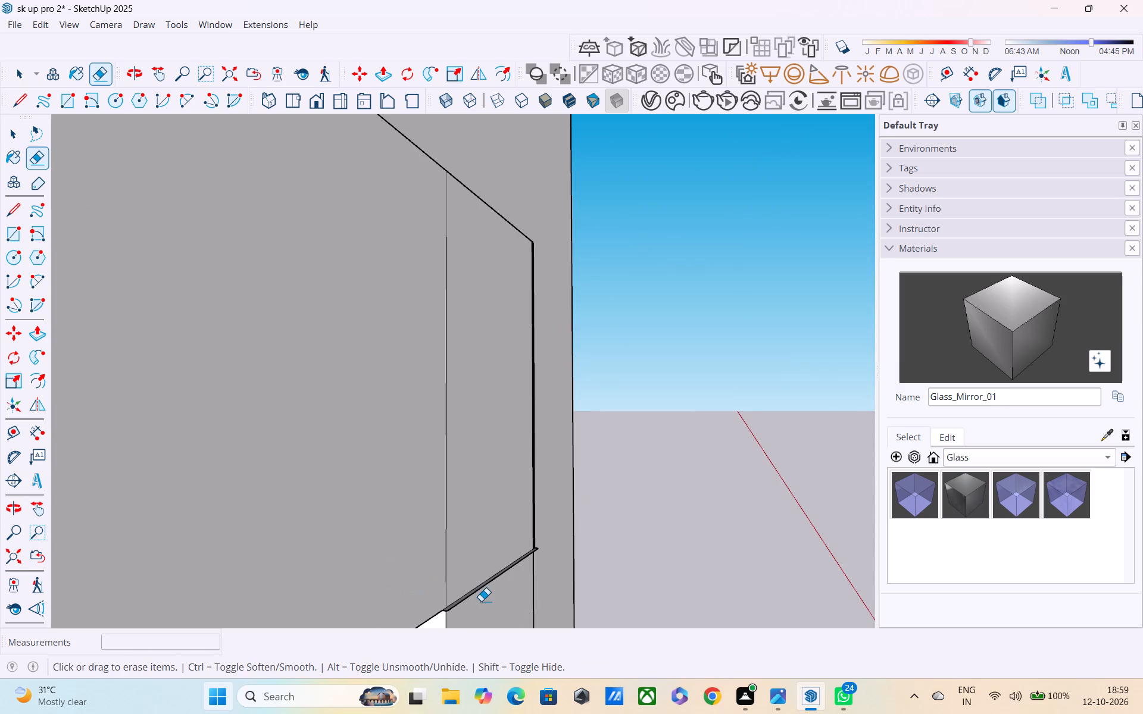
{"action": "left_click", "coordinate": [481, 593]}
{"action": "left_click", "coordinate": [480, 591]}
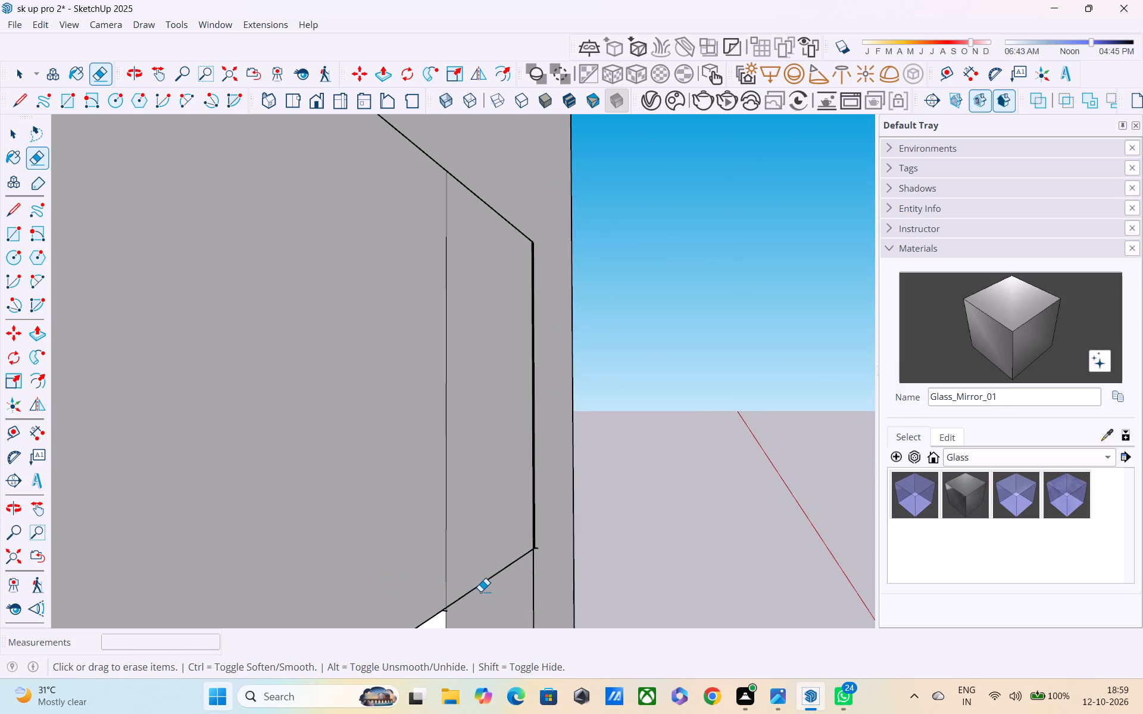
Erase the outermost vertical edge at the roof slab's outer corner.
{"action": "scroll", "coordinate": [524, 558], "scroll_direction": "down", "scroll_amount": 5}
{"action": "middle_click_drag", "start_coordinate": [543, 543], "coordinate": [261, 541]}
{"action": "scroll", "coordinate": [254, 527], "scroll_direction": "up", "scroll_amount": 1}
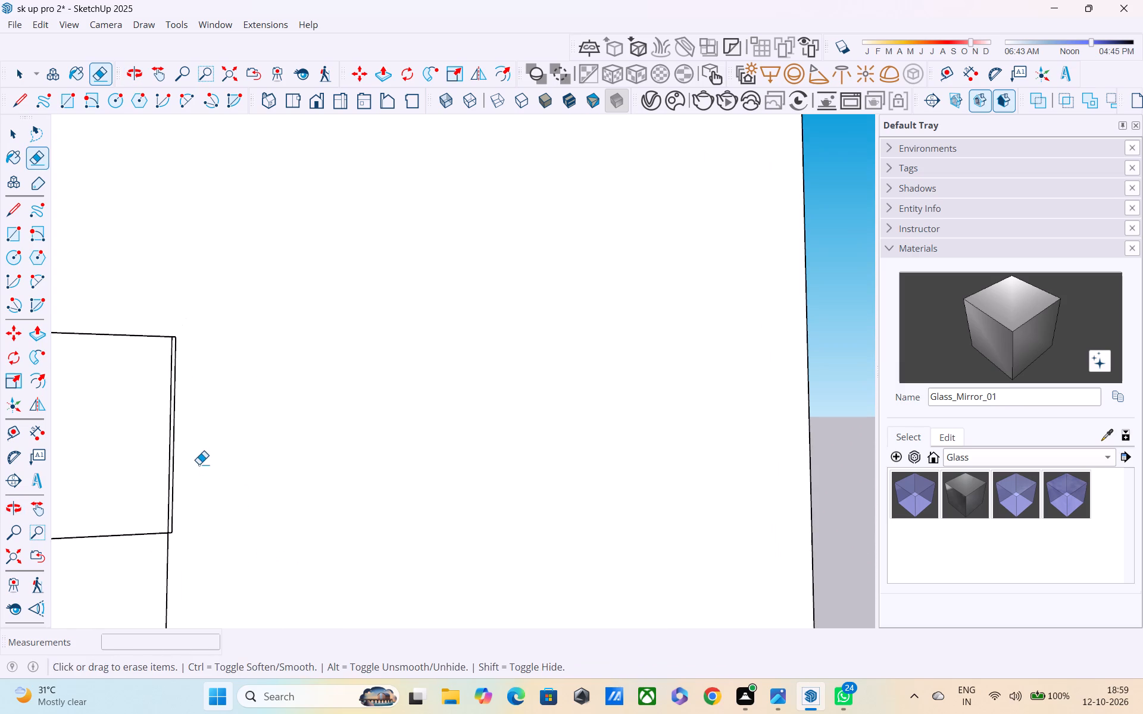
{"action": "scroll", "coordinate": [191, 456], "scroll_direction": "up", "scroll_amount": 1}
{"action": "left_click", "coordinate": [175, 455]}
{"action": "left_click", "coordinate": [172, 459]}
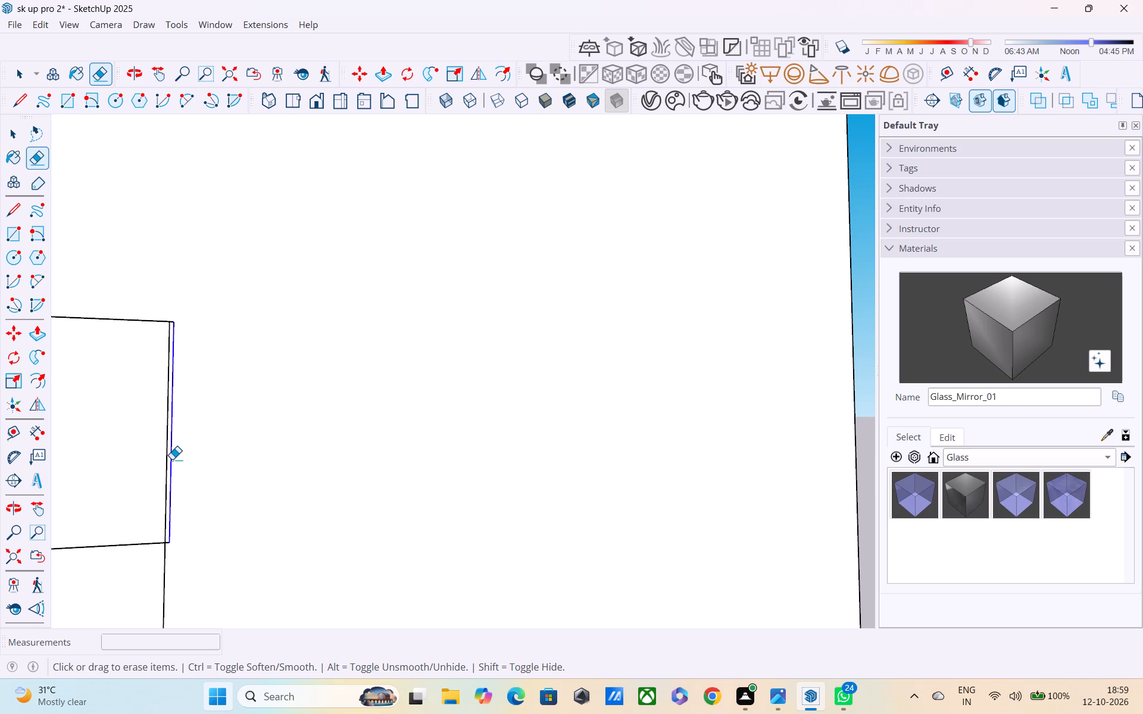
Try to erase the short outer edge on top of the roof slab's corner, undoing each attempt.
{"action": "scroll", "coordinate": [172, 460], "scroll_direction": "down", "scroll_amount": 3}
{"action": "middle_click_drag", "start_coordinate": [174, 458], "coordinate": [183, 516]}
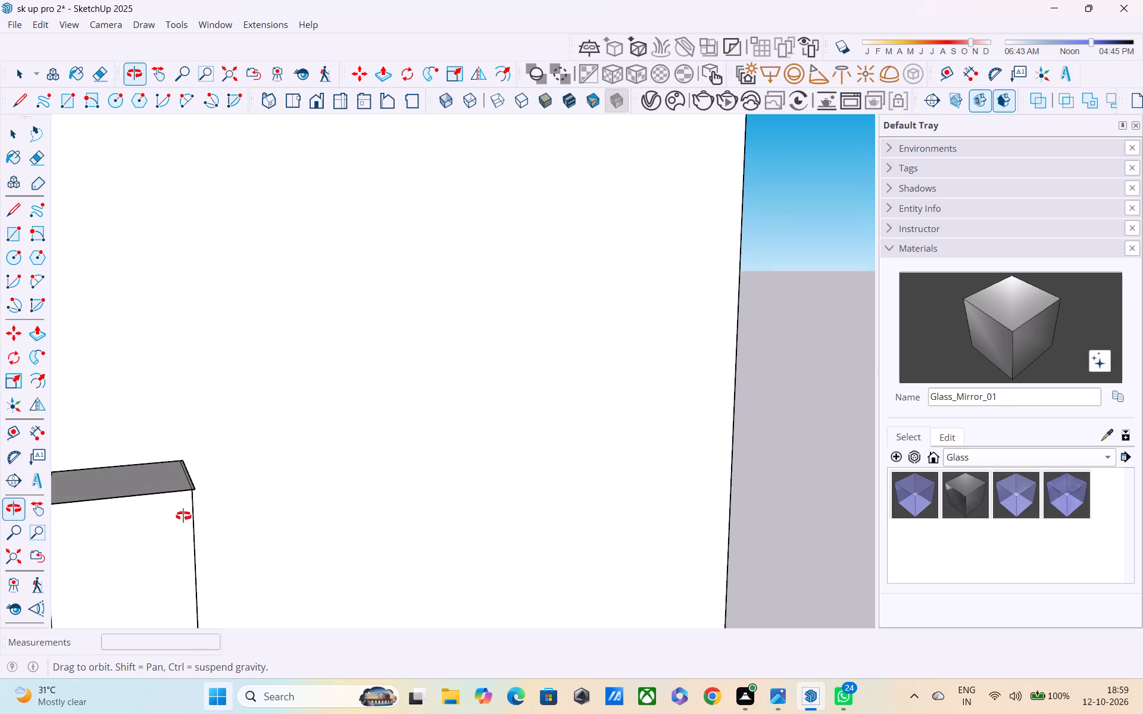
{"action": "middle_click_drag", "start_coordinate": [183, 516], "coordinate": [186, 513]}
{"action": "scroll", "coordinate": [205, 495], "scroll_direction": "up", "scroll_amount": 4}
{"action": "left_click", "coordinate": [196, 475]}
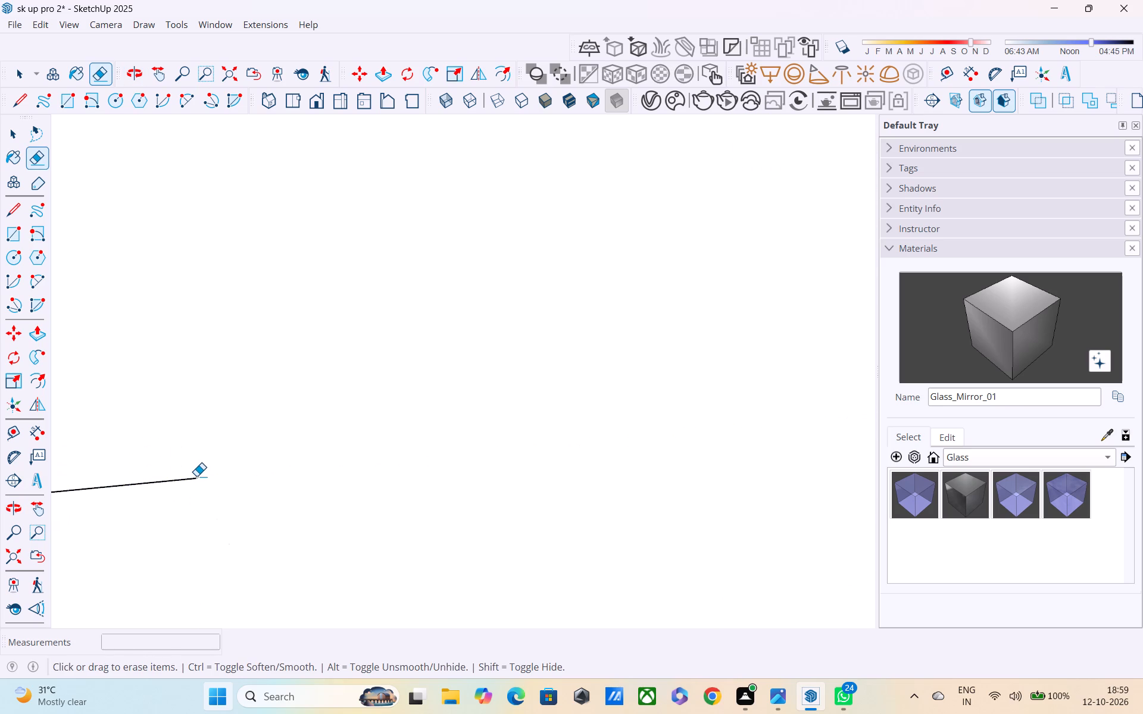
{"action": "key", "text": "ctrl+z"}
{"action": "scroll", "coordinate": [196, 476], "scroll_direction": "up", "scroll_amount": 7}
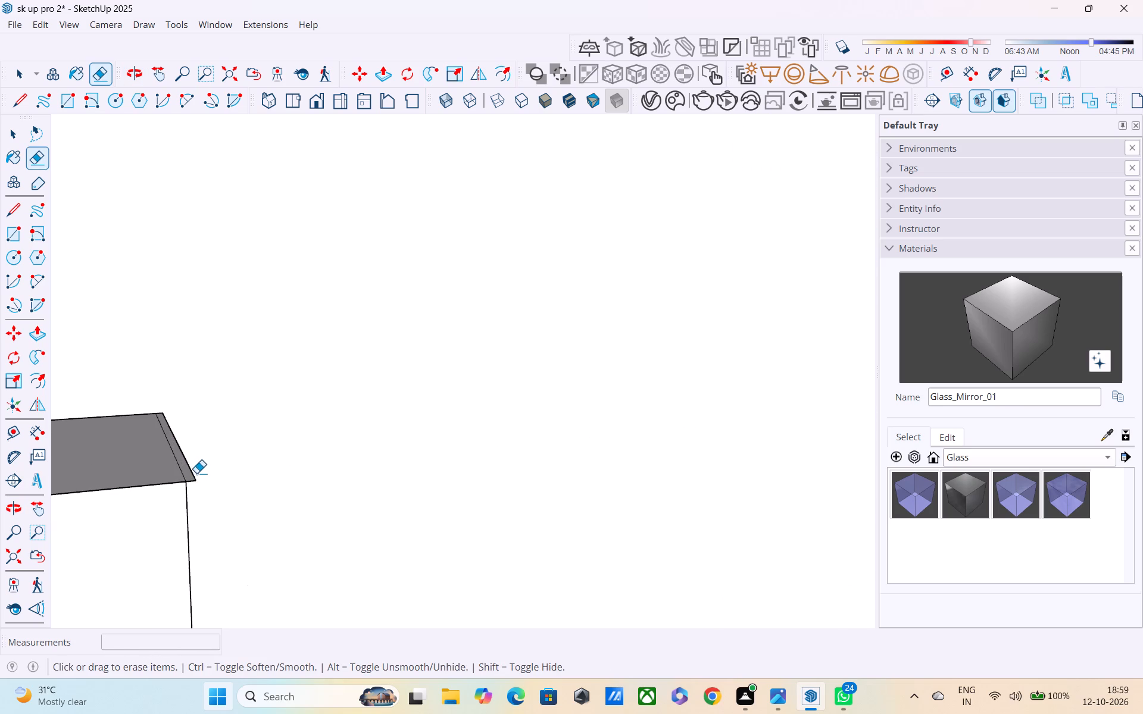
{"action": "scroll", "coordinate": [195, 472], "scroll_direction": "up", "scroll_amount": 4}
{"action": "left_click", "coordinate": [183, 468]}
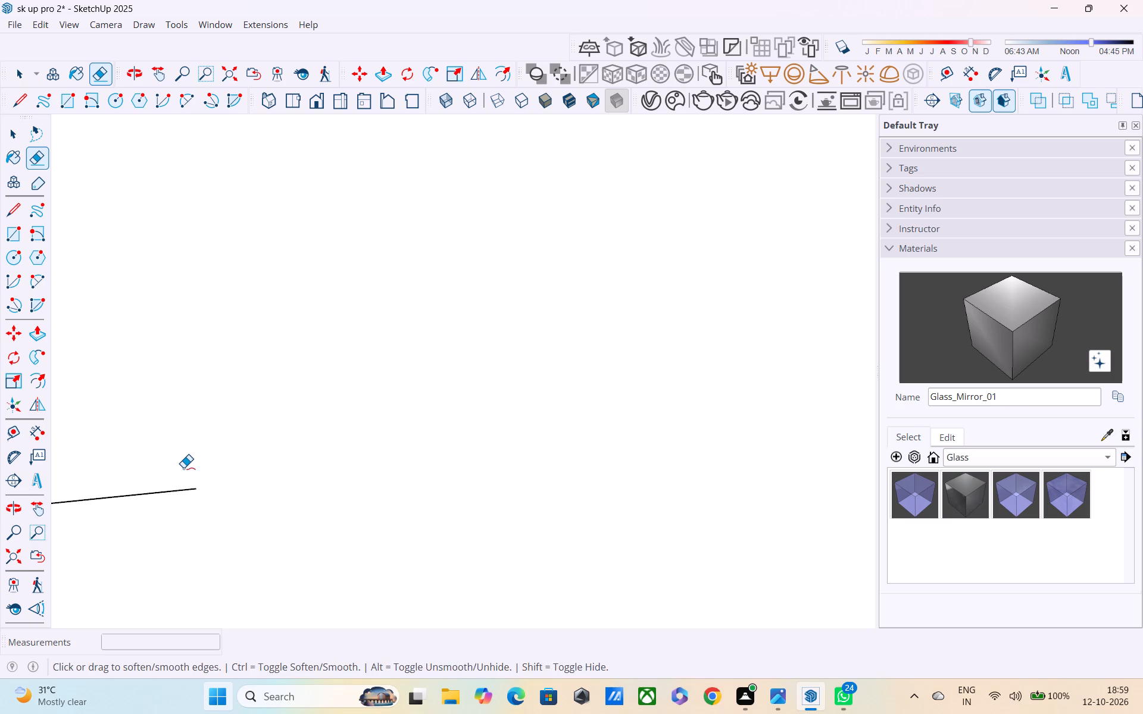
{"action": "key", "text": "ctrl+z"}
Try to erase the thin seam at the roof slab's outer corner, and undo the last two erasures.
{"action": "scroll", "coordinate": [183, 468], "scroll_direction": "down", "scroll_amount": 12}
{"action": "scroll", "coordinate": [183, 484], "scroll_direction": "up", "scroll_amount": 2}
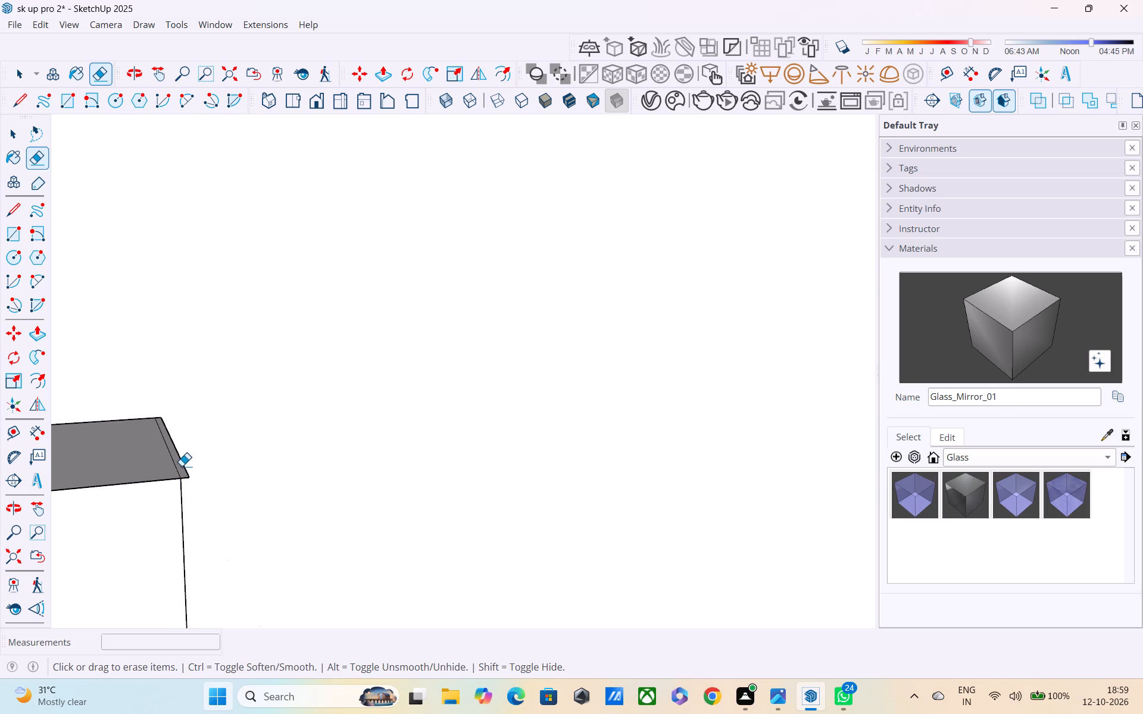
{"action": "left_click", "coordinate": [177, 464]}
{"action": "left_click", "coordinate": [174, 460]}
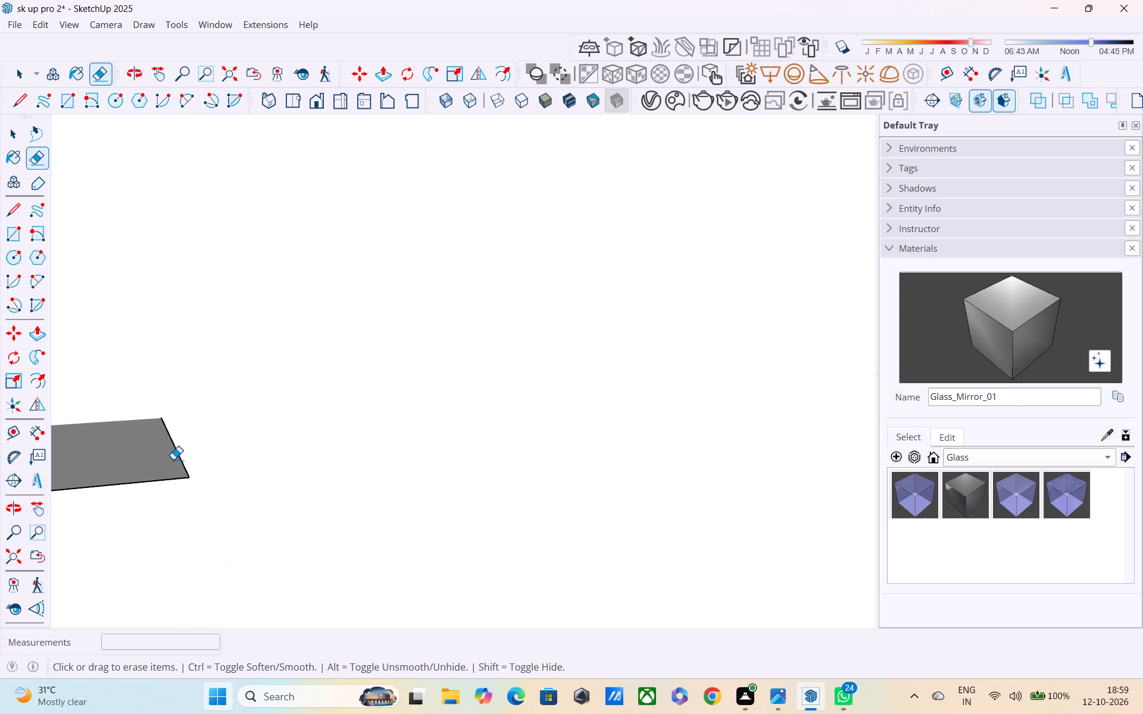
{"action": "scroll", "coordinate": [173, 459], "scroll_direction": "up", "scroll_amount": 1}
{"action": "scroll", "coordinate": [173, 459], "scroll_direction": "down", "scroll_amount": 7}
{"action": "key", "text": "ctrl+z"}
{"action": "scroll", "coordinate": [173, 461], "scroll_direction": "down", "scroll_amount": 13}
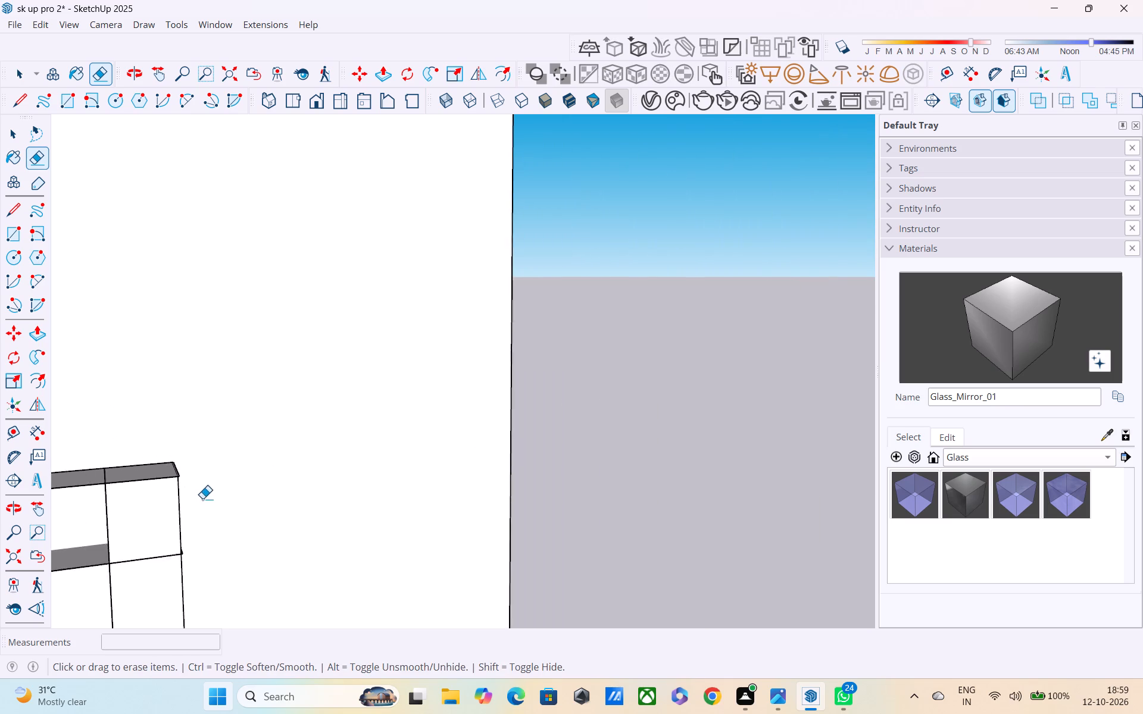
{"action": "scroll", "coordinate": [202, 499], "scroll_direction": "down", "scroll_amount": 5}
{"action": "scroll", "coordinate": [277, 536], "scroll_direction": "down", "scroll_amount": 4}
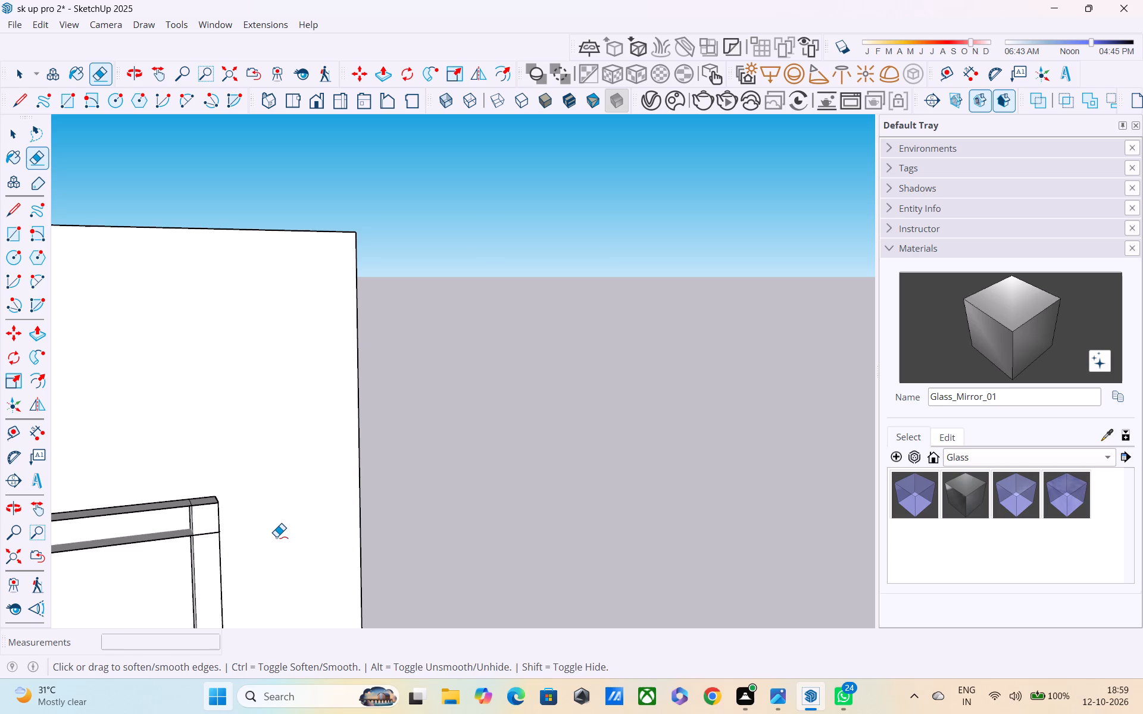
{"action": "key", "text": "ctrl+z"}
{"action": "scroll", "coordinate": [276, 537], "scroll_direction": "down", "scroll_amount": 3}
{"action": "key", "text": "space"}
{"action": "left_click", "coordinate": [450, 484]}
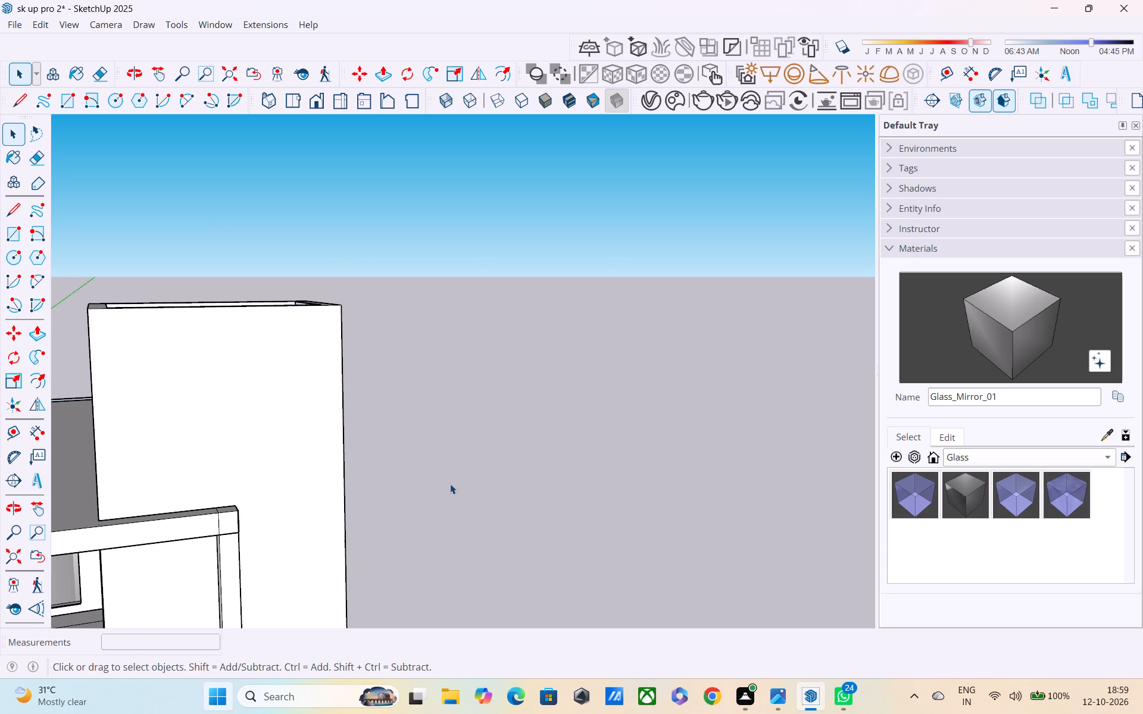
Reverse the underside face of the upper-floor roof slab.
{"action": "scroll", "coordinate": [449, 486], "scroll_direction": "down", "scroll_amount": 6}
{"action": "scroll", "coordinate": [398, 509], "scroll_direction": "down", "scroll_amount": 2}
{"action": "middle_click_drag", "start_coordinate": [350, 525], "coordinate": [320, 422]}
{"action": "scroll", "coordinate": [332, 485], "scroll_direction": "up", "scroll_amount": 4}
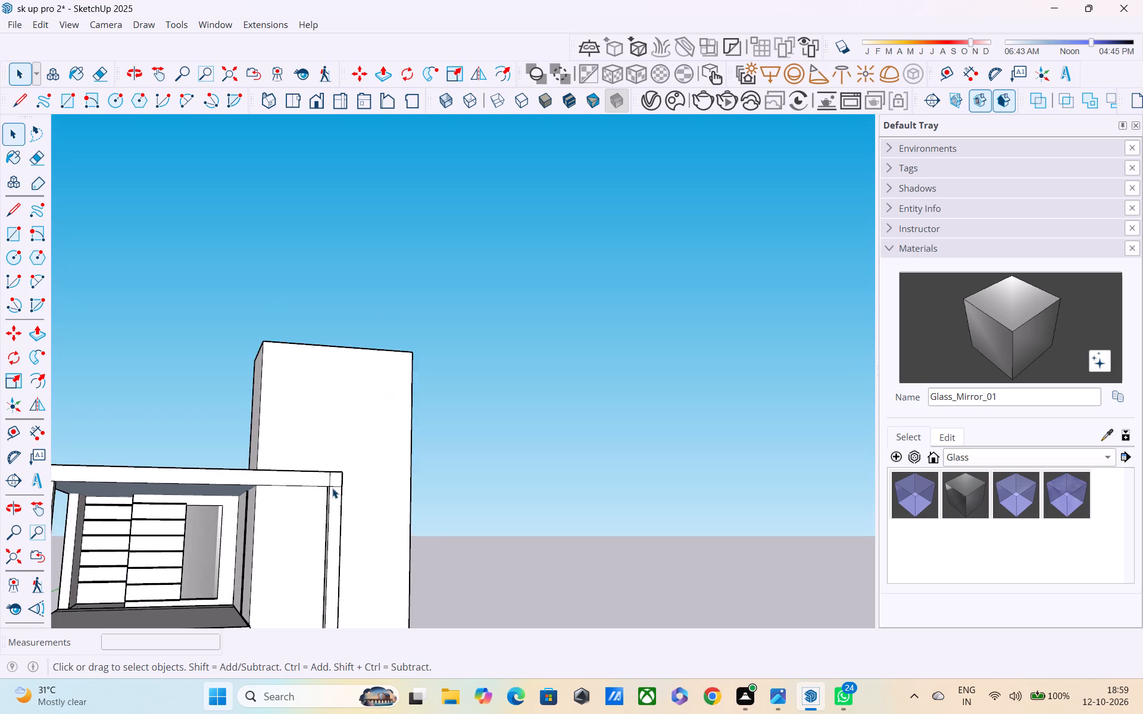
{"action": "scroll", "coordinate": [332, 488], "scroll_direction": "up", "scroll_amount": 10}
{"action": "middle_click_drag", "start_coordinate": [331, 466], "coordinate": [520, 386]}
{"action": "middle_click_drag", "start_coordinate": [277, 449], "coordinate": [354, 424]}
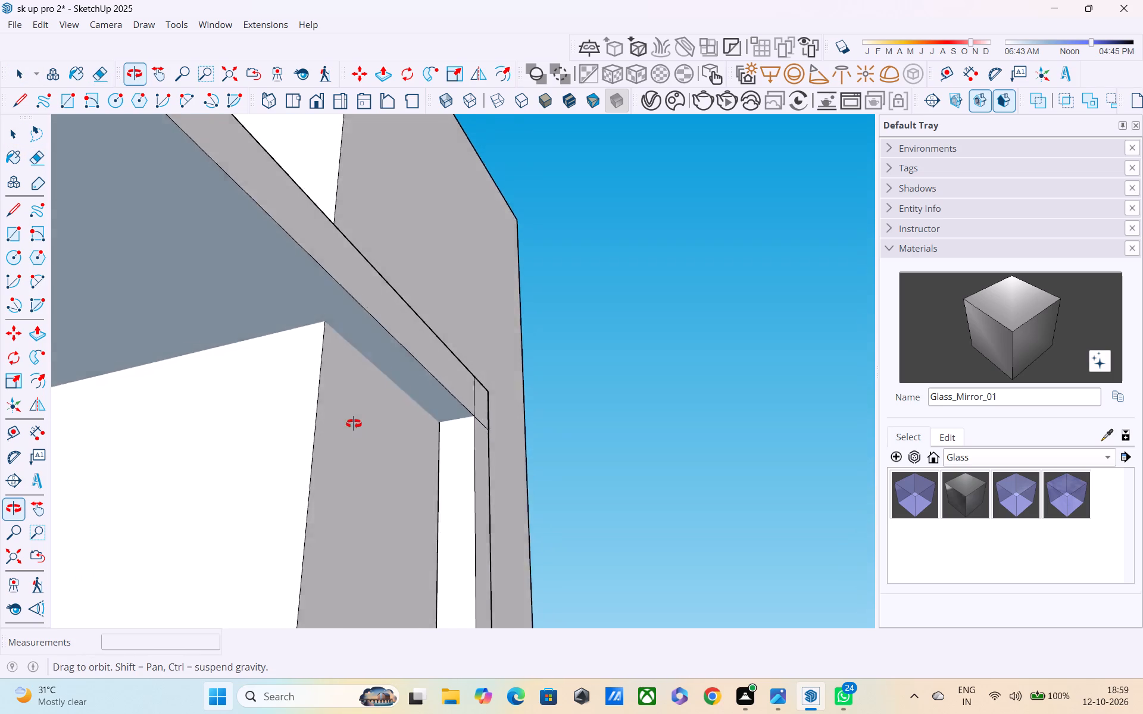
{"action": "middle_click_drag", "start_coordinate": [354, 424], "coordinate": [335, 373]}
{"action": "left_click", "coordinate": [307, 242]}
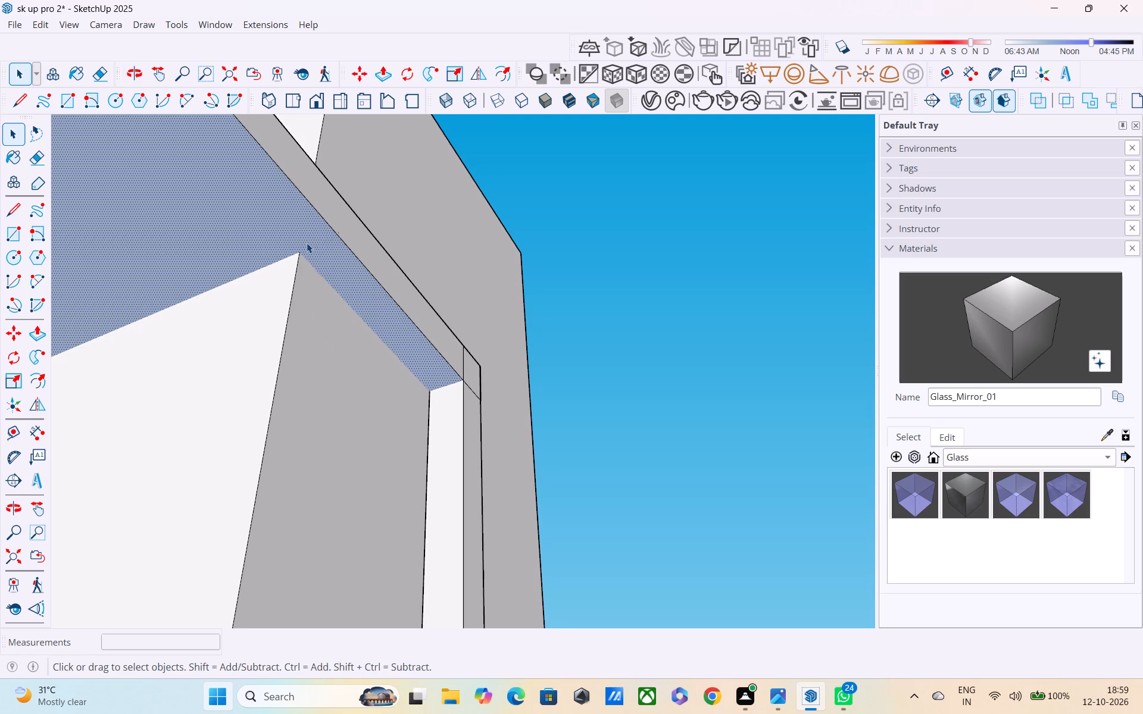
{"action": "scroll", "coordinate": [307, 243], "scroll_direction": "up", "scroll_amount": 1}
{"action": "right_click", "coordinate": [306, 243]}
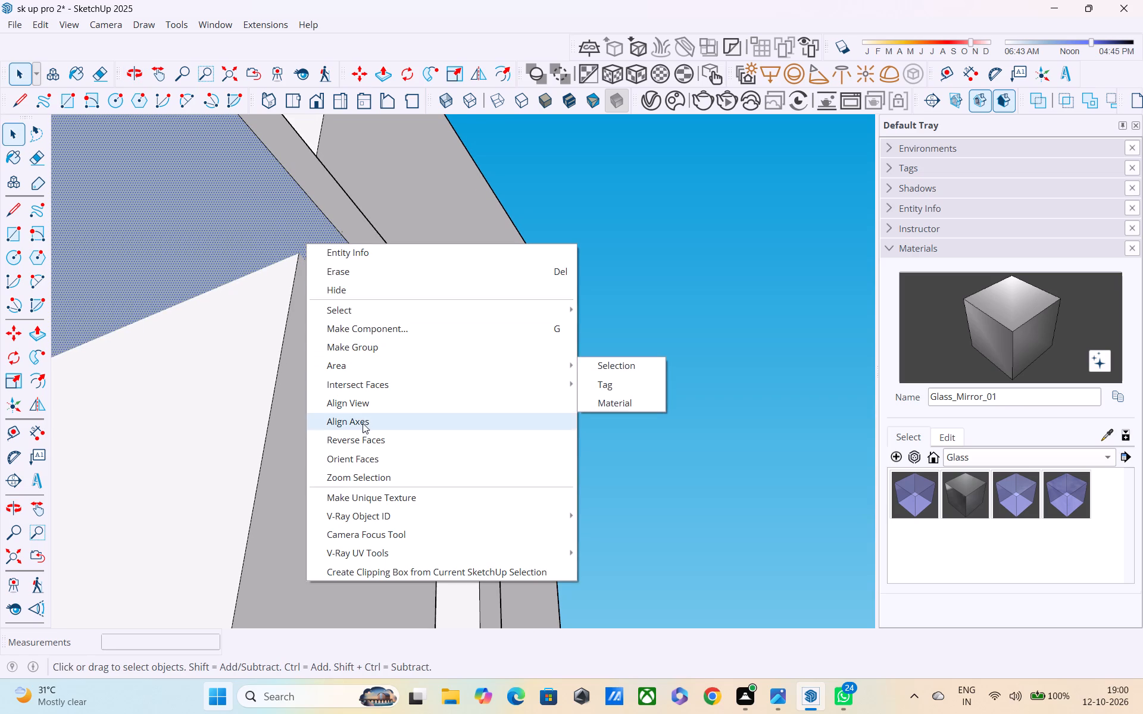
{"action": "left_click", "coordinate": [363, 439]}
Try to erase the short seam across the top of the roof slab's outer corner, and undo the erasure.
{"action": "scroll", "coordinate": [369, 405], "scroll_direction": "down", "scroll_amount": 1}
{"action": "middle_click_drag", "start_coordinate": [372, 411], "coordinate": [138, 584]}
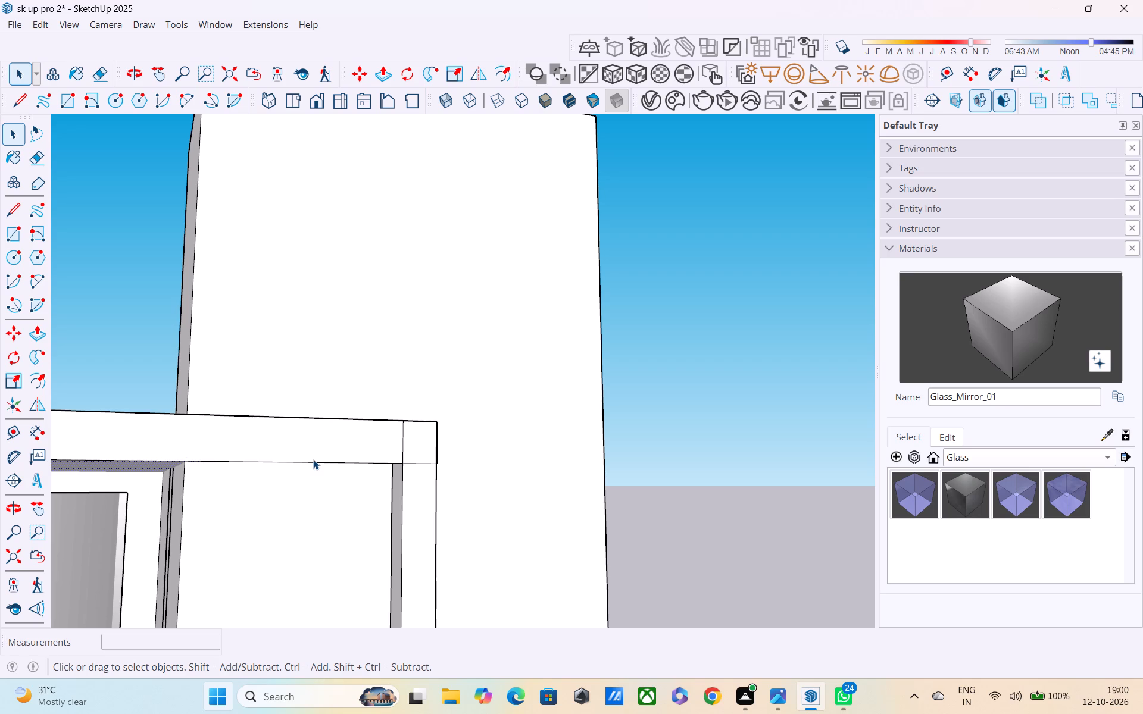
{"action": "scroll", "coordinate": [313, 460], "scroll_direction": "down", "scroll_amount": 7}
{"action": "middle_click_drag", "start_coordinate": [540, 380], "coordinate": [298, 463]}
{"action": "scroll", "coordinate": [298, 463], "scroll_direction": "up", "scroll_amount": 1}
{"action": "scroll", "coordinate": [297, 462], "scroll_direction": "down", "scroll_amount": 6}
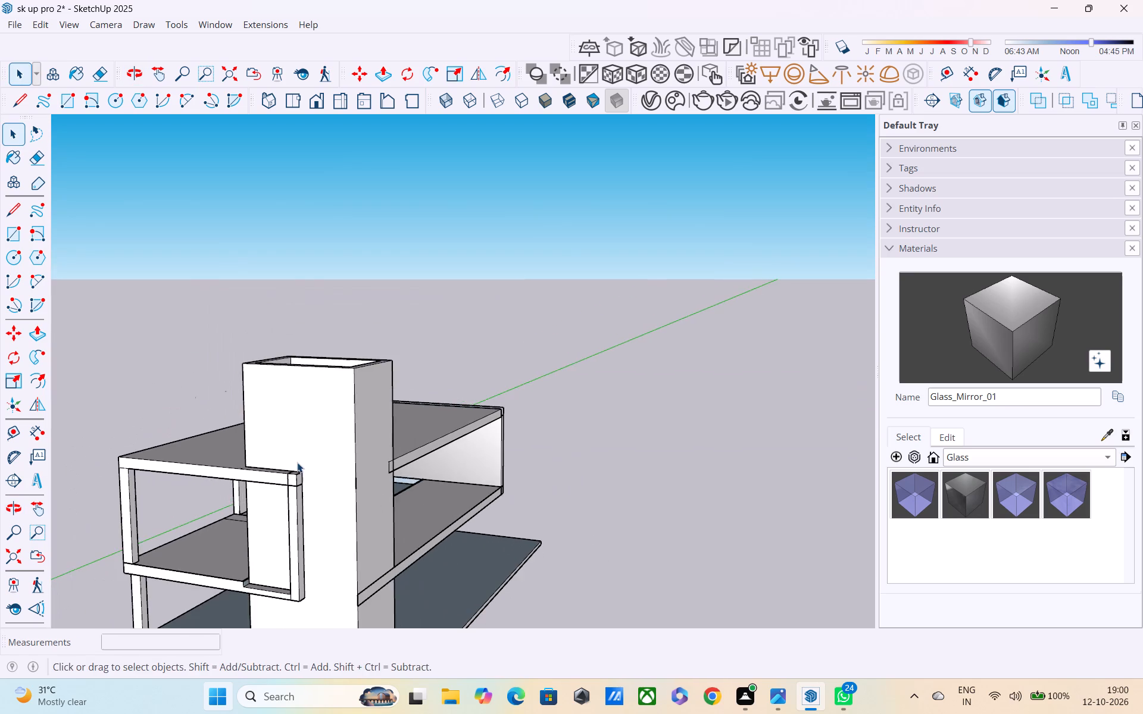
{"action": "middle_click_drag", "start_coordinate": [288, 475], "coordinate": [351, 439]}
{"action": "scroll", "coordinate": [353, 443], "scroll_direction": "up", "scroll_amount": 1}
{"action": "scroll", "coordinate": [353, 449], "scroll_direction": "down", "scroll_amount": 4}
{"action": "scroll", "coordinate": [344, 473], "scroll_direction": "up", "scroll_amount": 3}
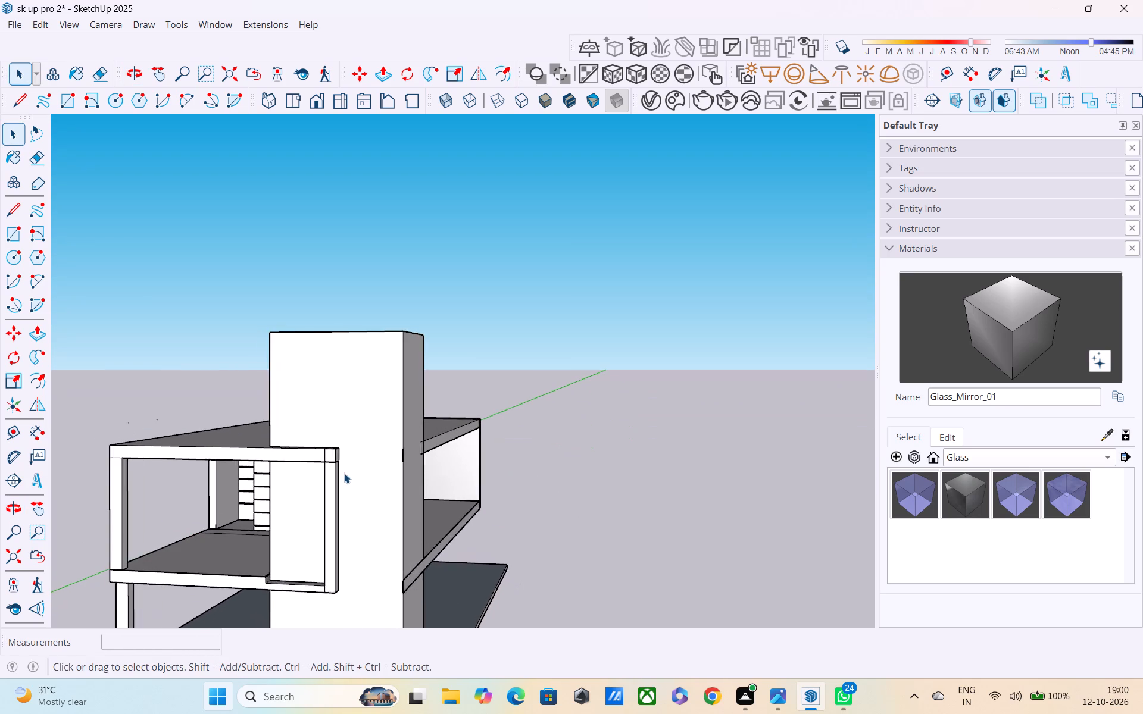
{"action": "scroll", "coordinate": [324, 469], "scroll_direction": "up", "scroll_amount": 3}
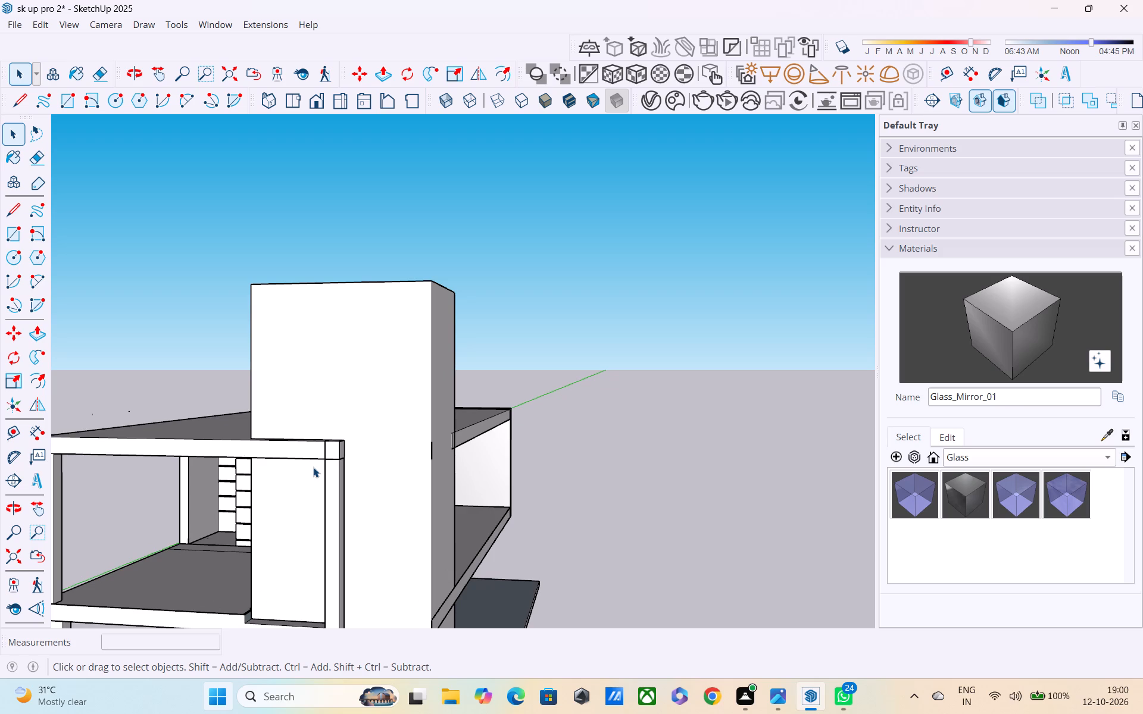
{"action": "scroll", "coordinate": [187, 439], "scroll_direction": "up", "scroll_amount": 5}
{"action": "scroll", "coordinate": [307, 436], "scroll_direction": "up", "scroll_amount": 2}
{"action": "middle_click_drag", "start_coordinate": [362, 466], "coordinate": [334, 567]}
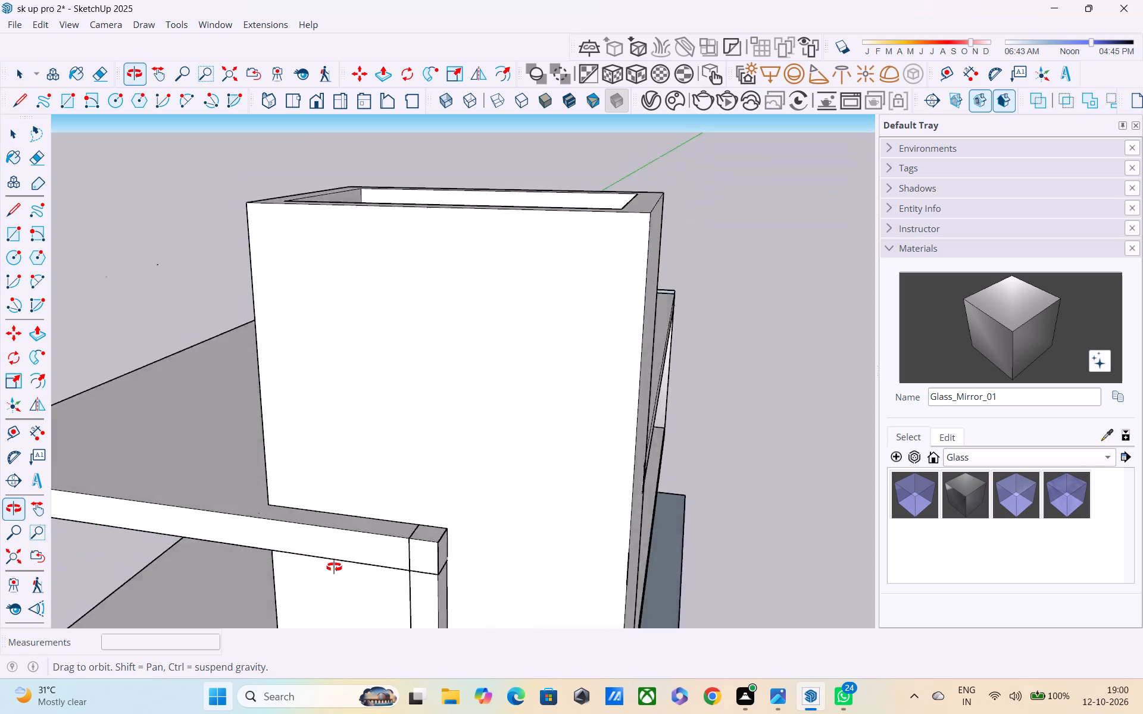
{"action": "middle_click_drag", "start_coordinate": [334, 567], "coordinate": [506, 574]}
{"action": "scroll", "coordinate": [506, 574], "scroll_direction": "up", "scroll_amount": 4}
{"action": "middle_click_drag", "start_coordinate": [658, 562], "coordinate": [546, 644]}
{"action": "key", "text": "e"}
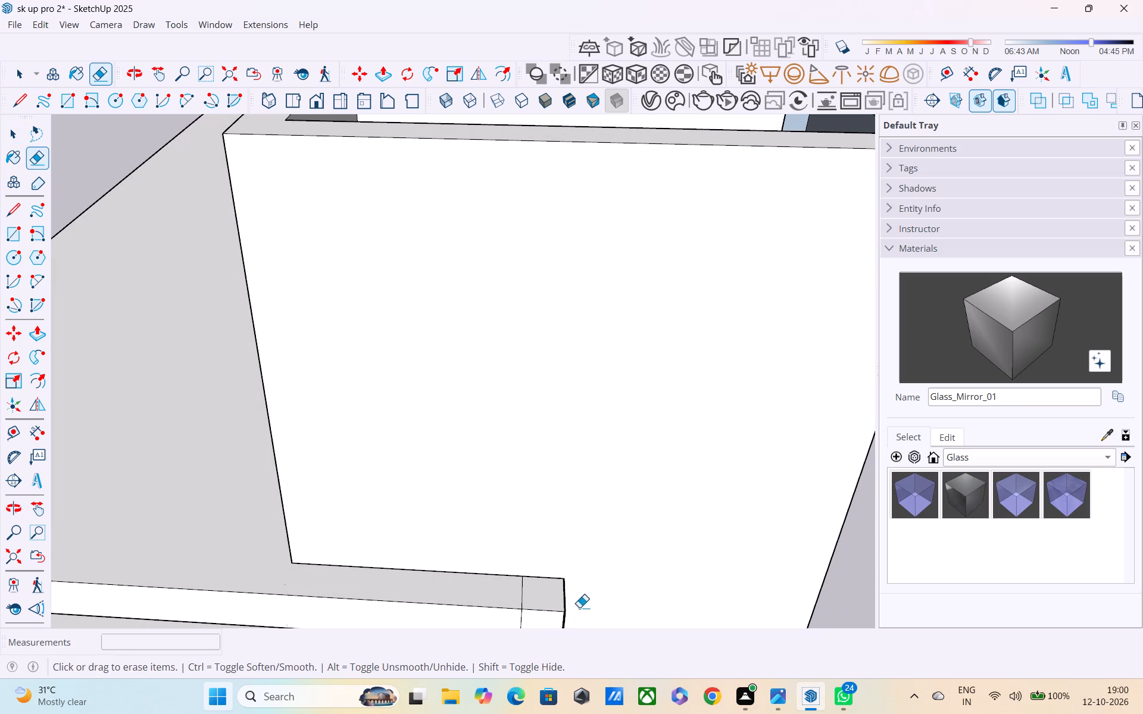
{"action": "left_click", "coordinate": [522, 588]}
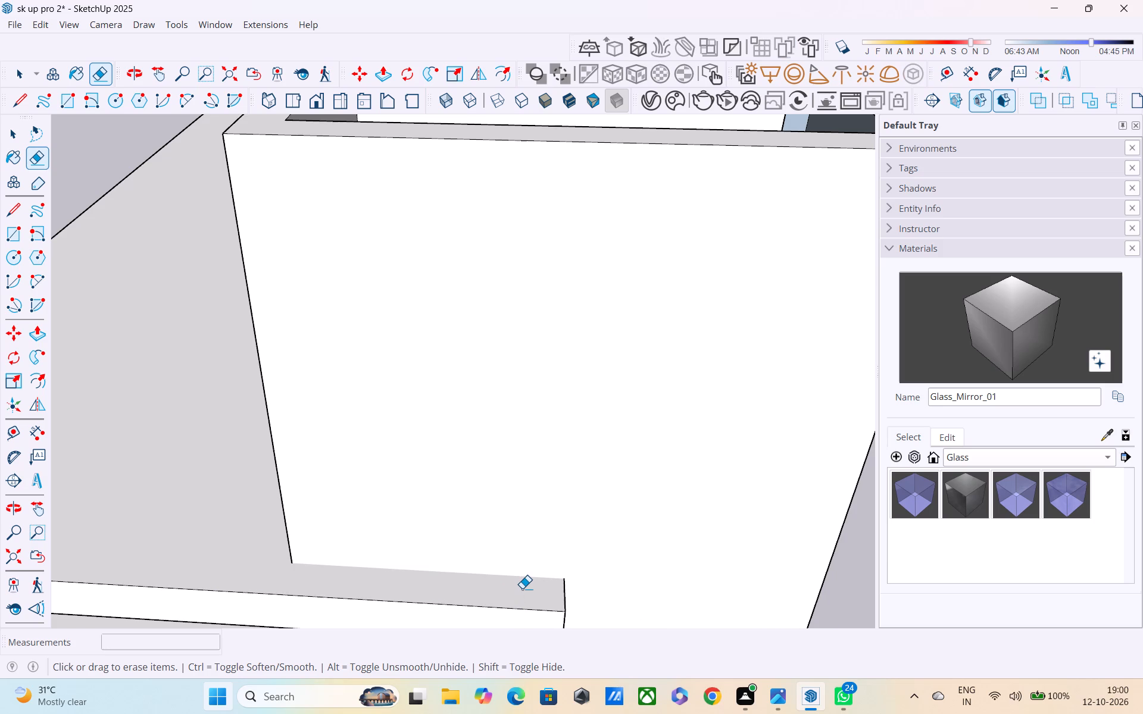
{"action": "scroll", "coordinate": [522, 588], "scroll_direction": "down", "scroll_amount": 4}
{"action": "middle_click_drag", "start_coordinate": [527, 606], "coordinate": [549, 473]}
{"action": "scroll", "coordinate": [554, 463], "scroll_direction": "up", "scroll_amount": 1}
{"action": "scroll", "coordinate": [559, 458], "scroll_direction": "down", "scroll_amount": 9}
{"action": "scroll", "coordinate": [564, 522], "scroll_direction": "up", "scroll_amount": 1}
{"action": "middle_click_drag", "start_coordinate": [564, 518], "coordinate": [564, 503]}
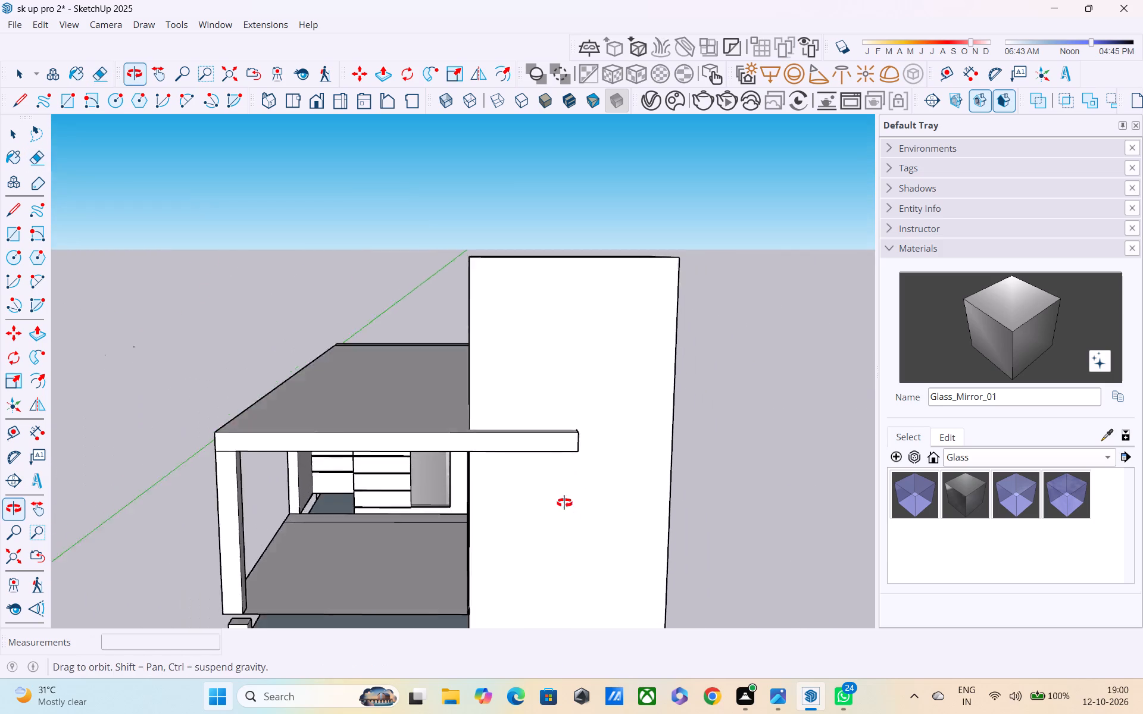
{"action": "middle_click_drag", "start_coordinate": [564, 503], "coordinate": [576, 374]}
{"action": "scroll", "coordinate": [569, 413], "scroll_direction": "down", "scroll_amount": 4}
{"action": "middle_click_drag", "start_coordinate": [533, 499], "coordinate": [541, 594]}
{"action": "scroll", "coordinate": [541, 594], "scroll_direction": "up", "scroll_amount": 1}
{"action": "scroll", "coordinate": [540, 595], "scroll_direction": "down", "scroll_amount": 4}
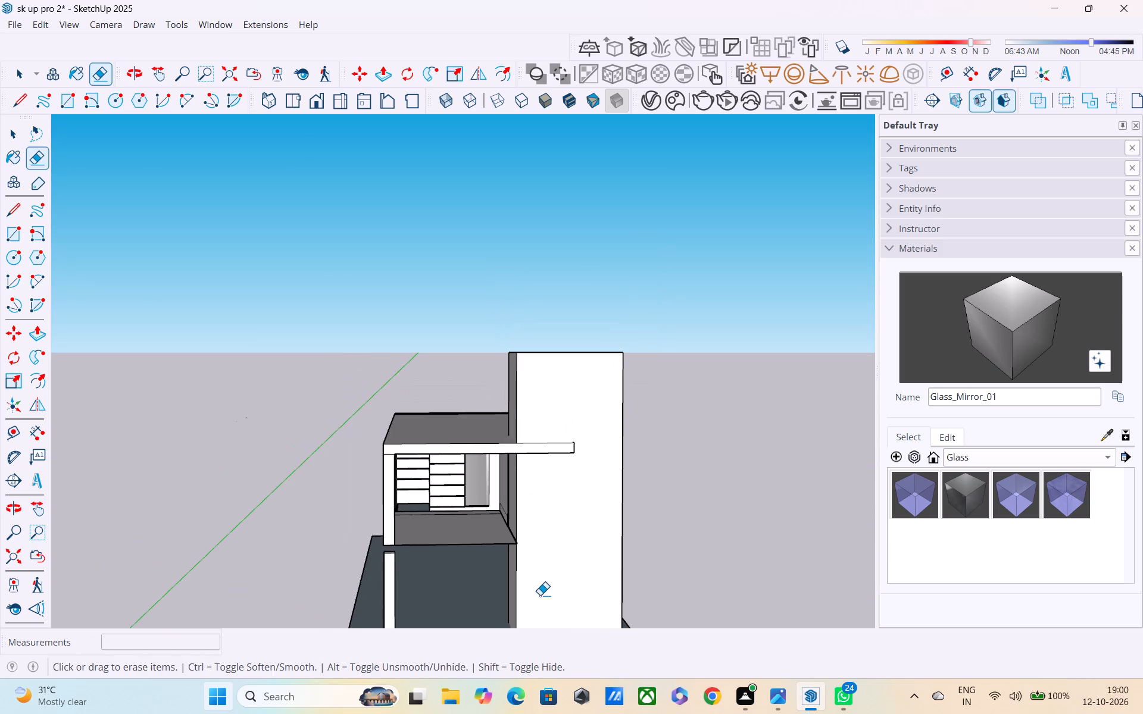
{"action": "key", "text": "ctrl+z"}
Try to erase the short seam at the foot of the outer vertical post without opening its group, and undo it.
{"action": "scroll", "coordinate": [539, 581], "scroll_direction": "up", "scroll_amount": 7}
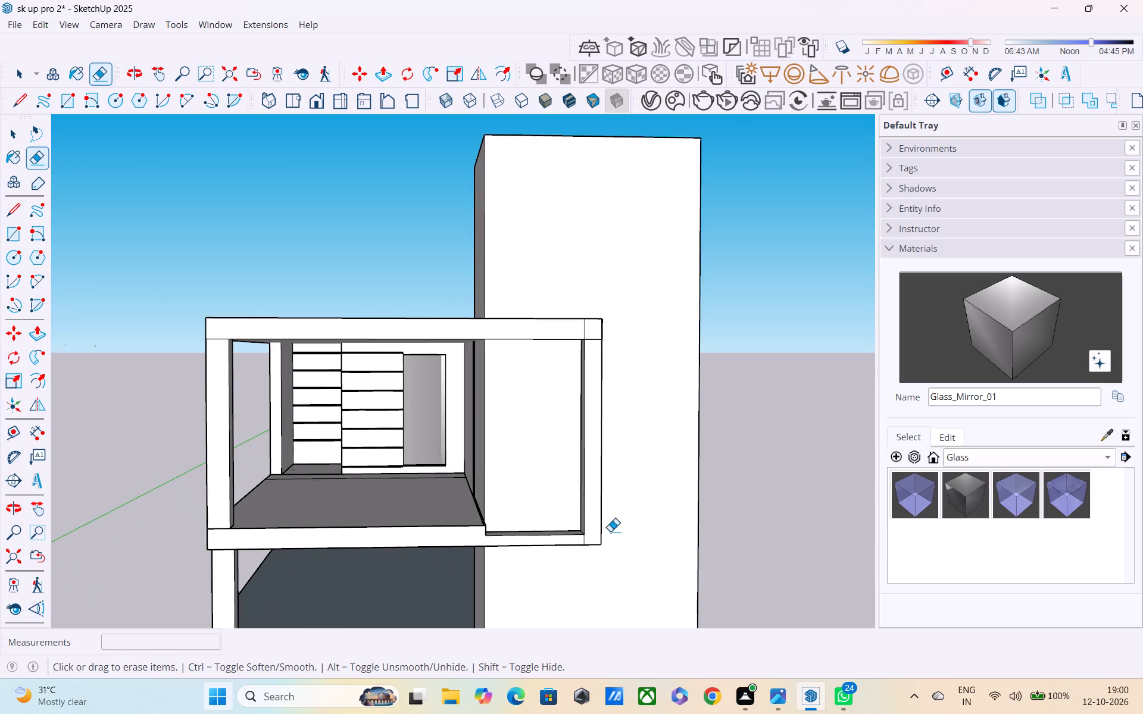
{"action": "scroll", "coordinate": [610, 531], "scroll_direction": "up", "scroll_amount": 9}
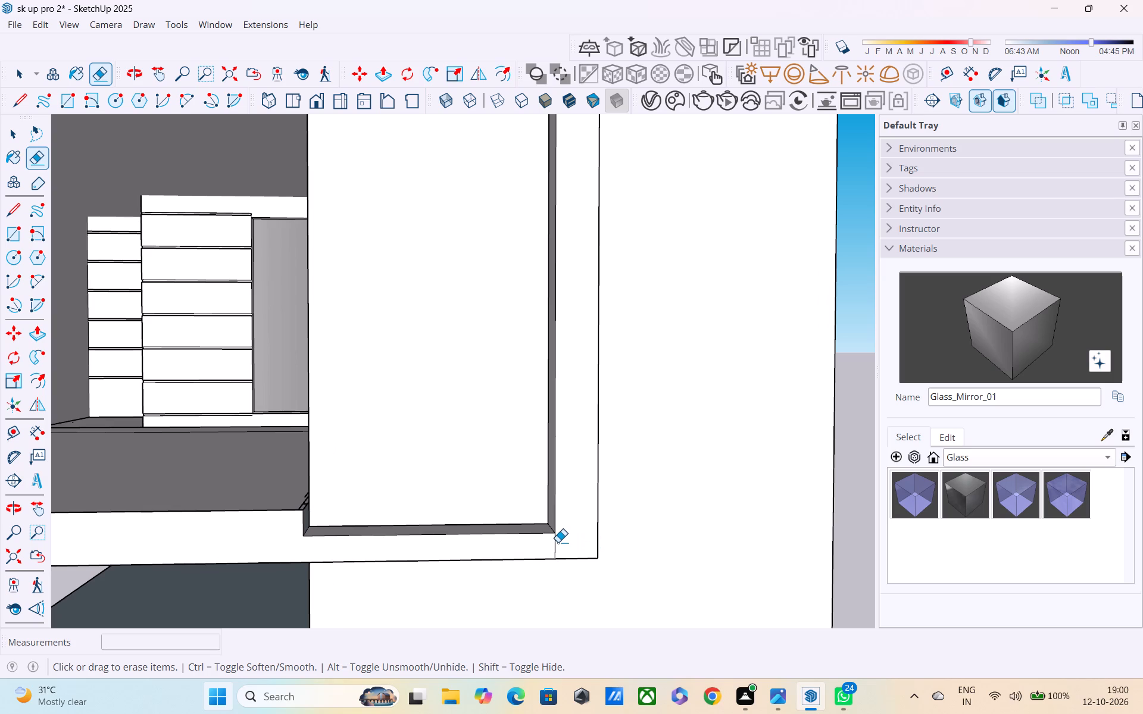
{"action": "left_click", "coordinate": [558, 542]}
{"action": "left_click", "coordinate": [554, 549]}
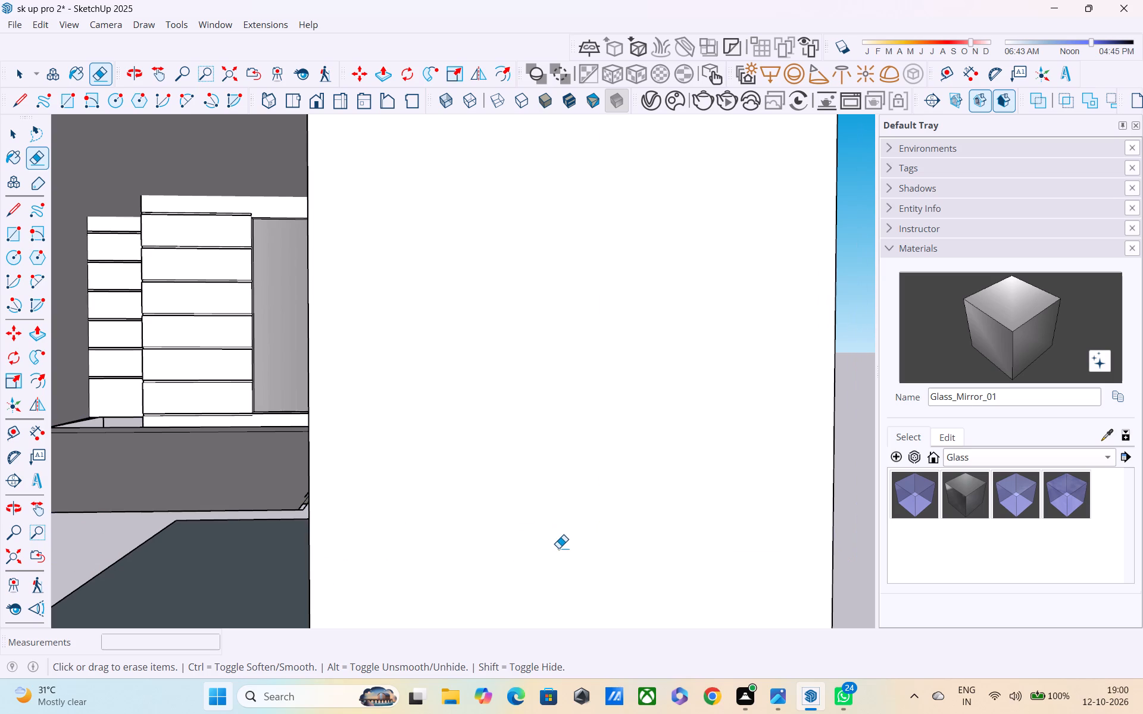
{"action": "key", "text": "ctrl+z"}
Open the floor slab and post group and erase the short seam where the outer post meets the floor slab.
{"action": "scroll", "coordinate": [559, 551], "scroll_direction": "down", "scroll_amount": 5}
{"action": "key", "text": "space"}
{"action": "left_click", "coordinate": [835, 480]}
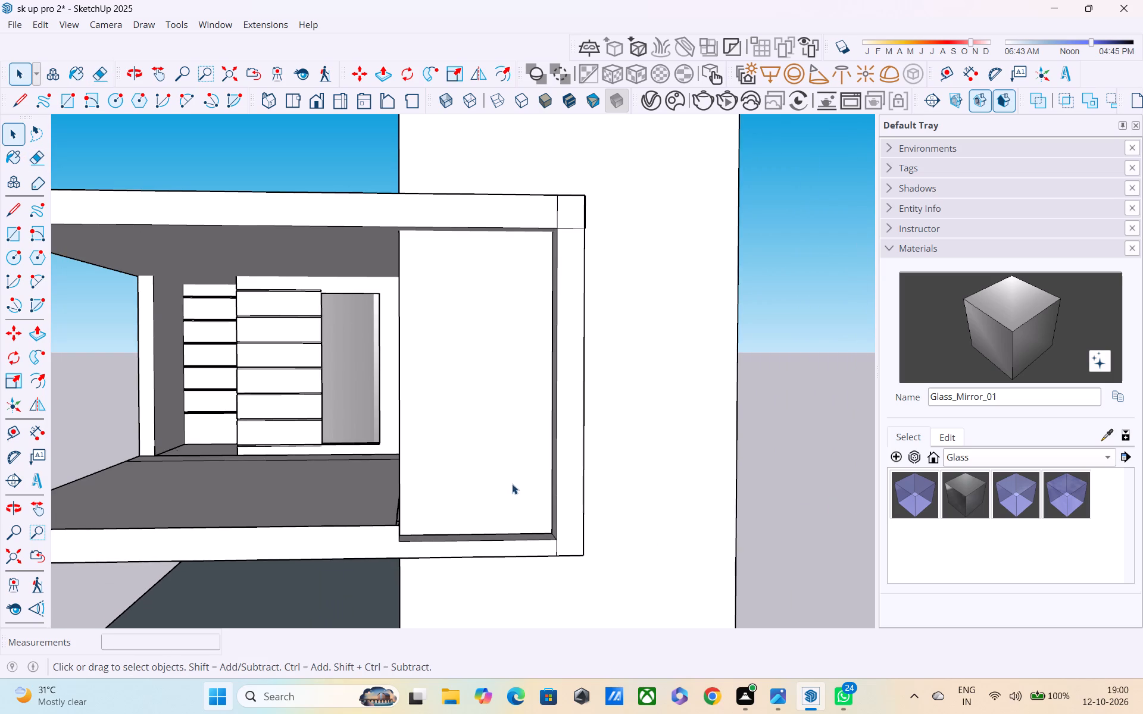
{"action": "double_click", "coordinate": [367, 540]}
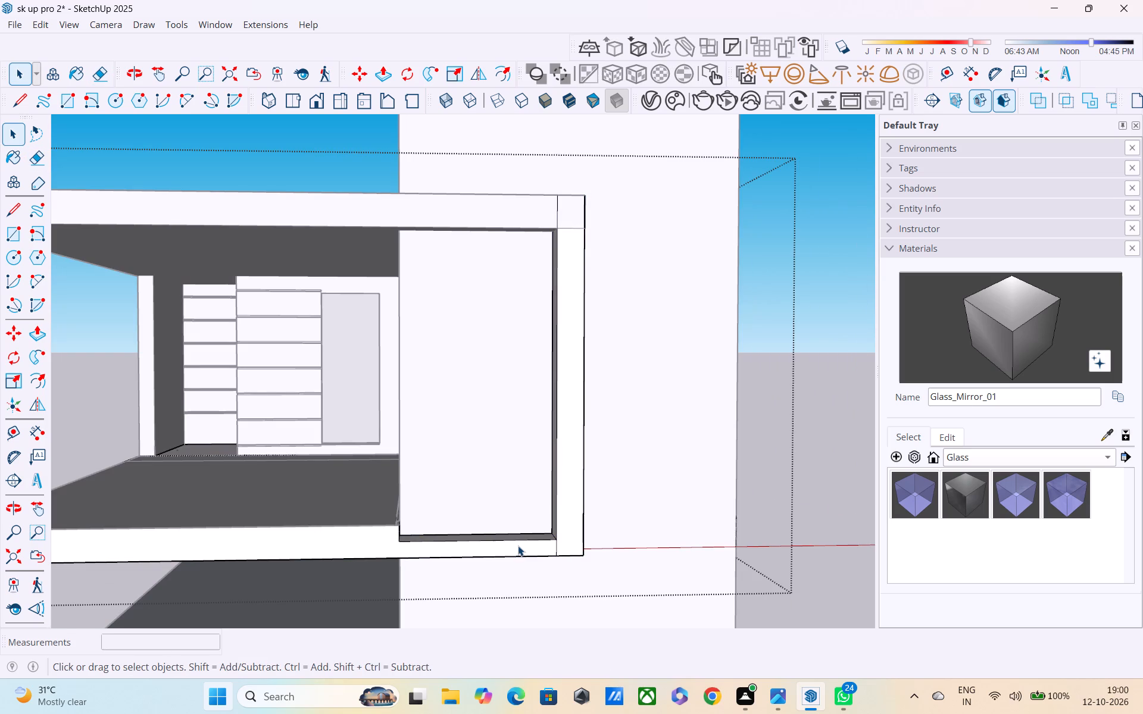
{"action": "key", "text": "e"}
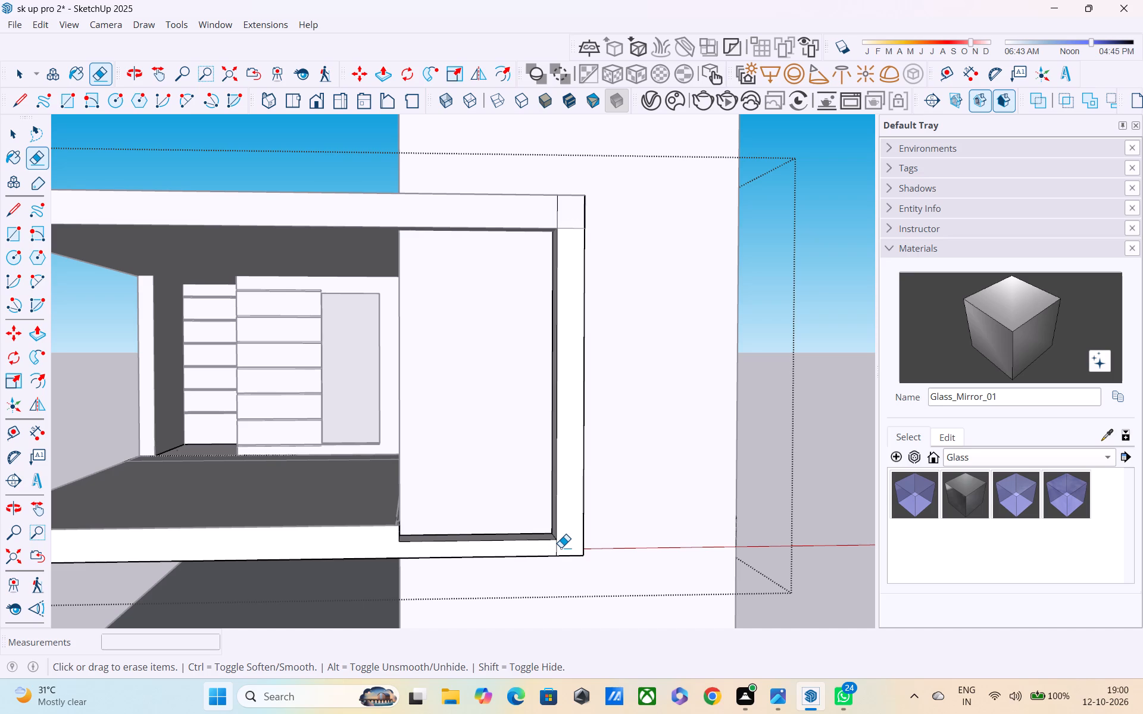
{"action": "left_click", "coordinate": [561, 550]}
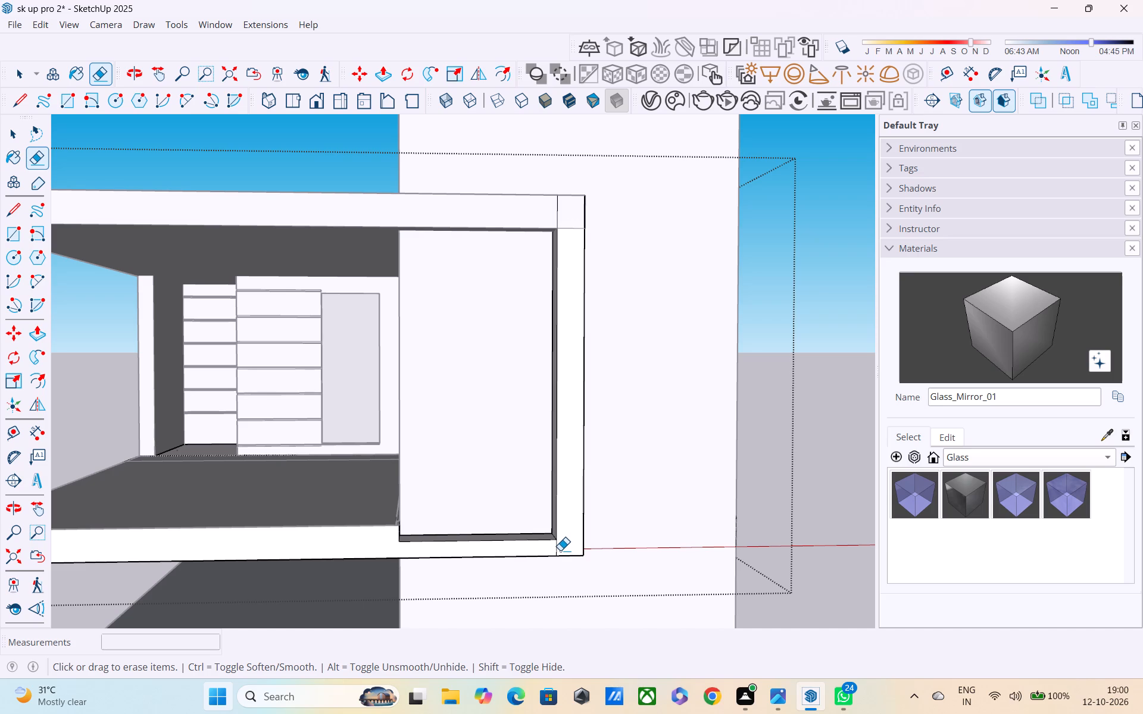
{"action": "left_click", "coordinate": [559, 548]}
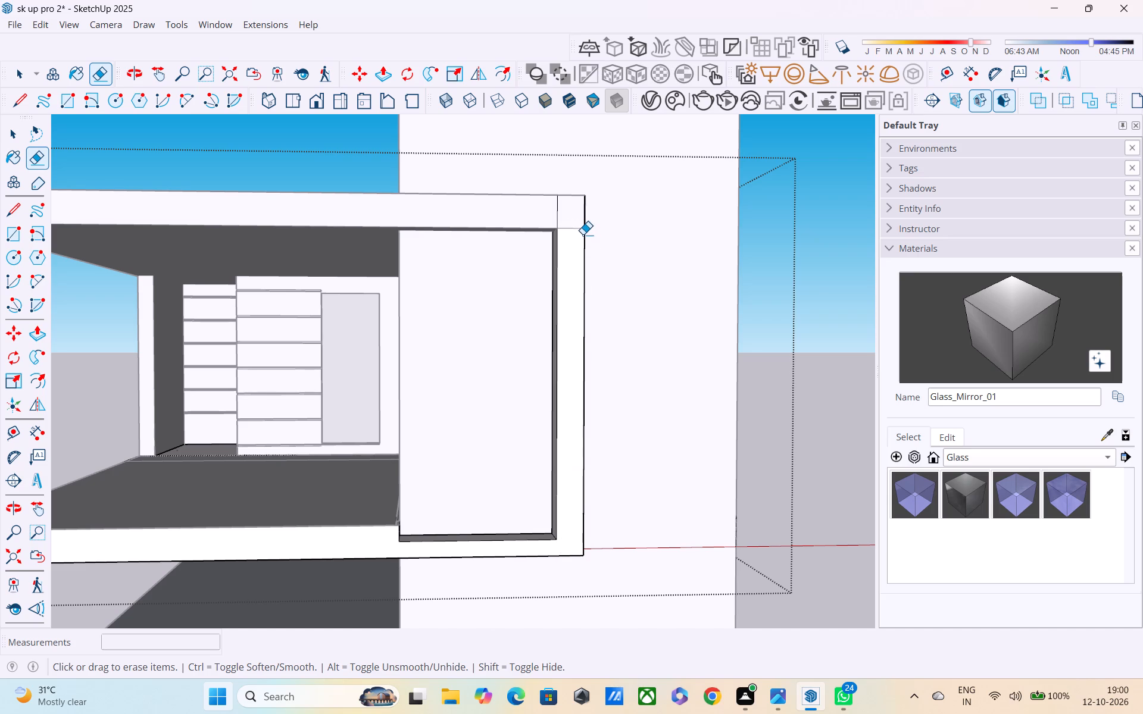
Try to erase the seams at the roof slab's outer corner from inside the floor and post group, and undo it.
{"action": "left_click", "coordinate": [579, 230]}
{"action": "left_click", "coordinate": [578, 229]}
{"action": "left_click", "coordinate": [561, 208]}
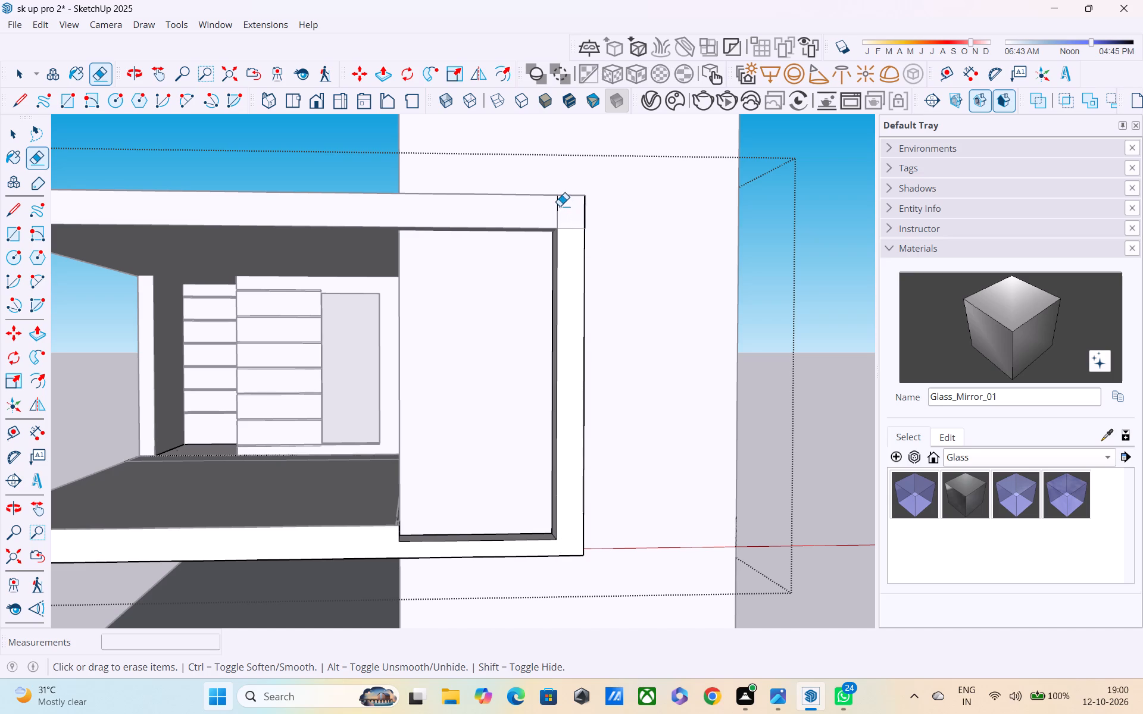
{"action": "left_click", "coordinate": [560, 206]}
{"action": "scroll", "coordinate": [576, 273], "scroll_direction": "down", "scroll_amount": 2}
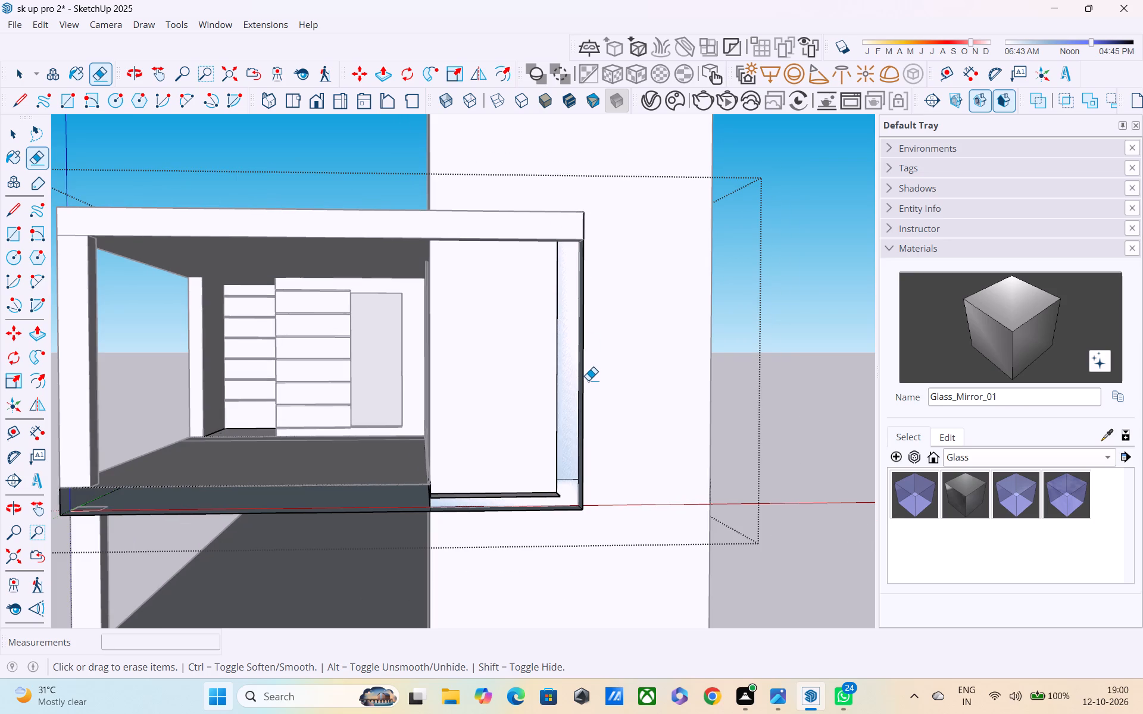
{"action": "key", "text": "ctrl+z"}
Select all geometry connected to the outer post to examine its extent at the roof corner, and leave the group.
{"action": "scroll", "coordinate": [588, 380], "scroll_direction": "down", "scroll_amount": 3}
{"action": "middle_click_drag", "start_coordinate": [590, 368], "coordinate": [293, 463]}
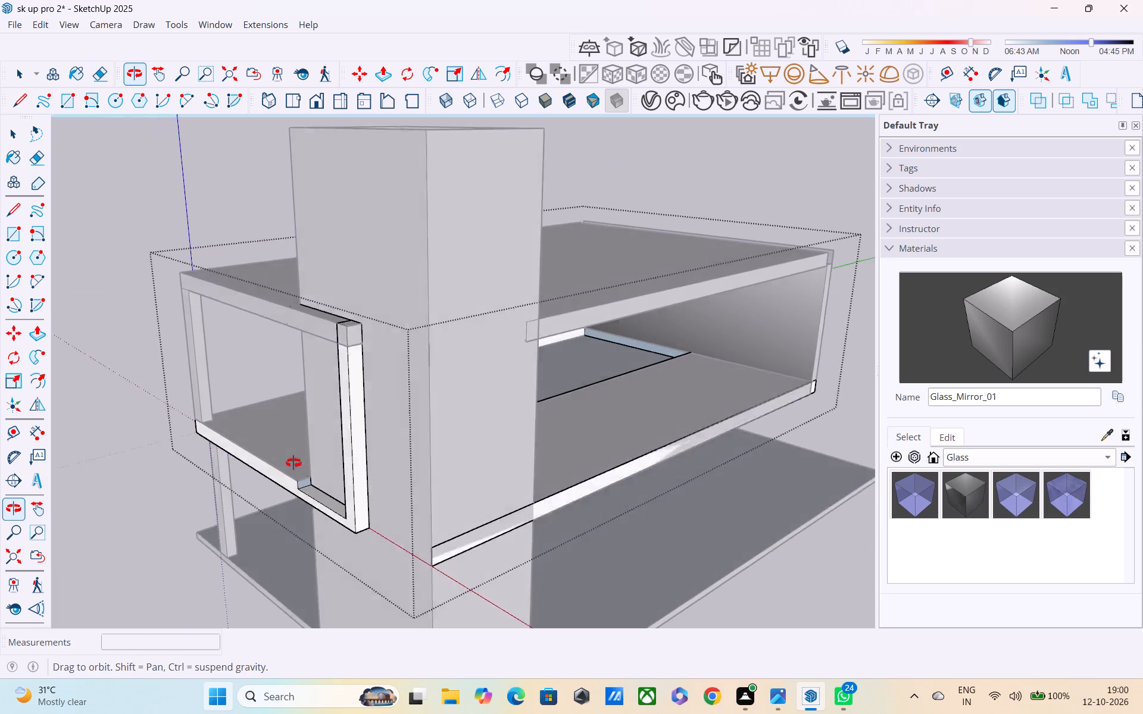
{"action": "middle_click_drag", "start_coordinate": [293, 463], "coordinate": [289, 461]}
{"action": "scroll", "coordinate": [322, 343], "scroll_direction": "up", "scroll_amount": 5}
{"action": "scroll", "coordinate": [381, 342], "scroll_direction": "up", "scroll_amount": 5}
{"action": "key", "text": "space"}
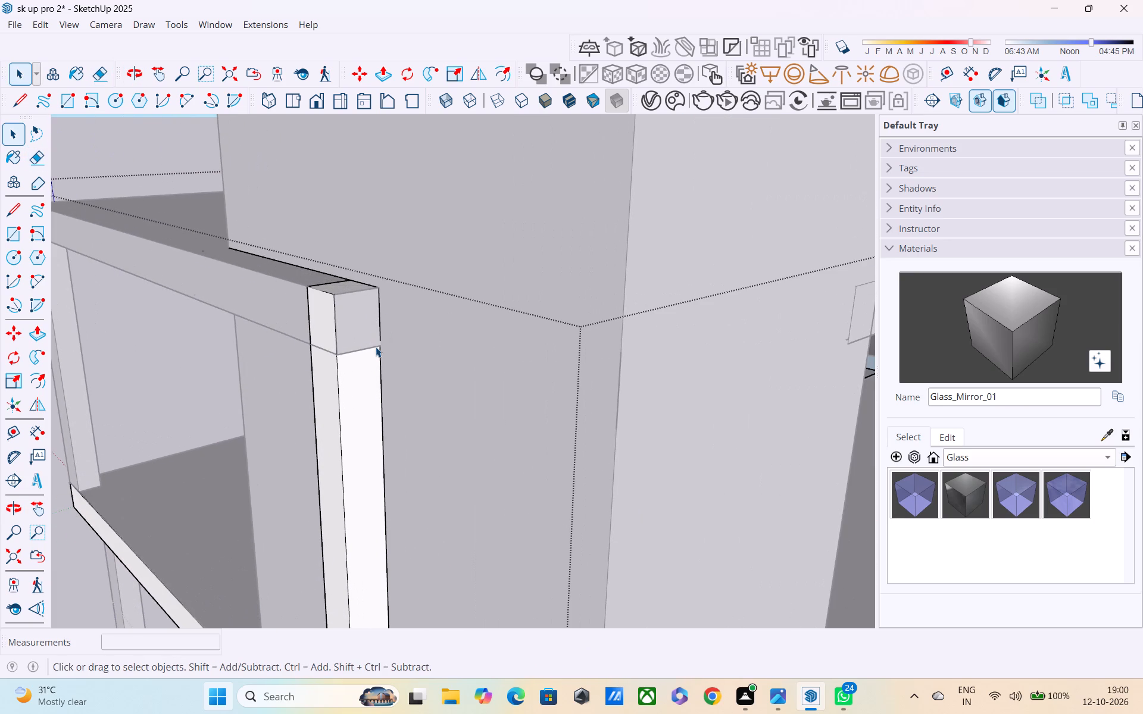
{"action": "triple_click", "coordinate": [366, 334]}
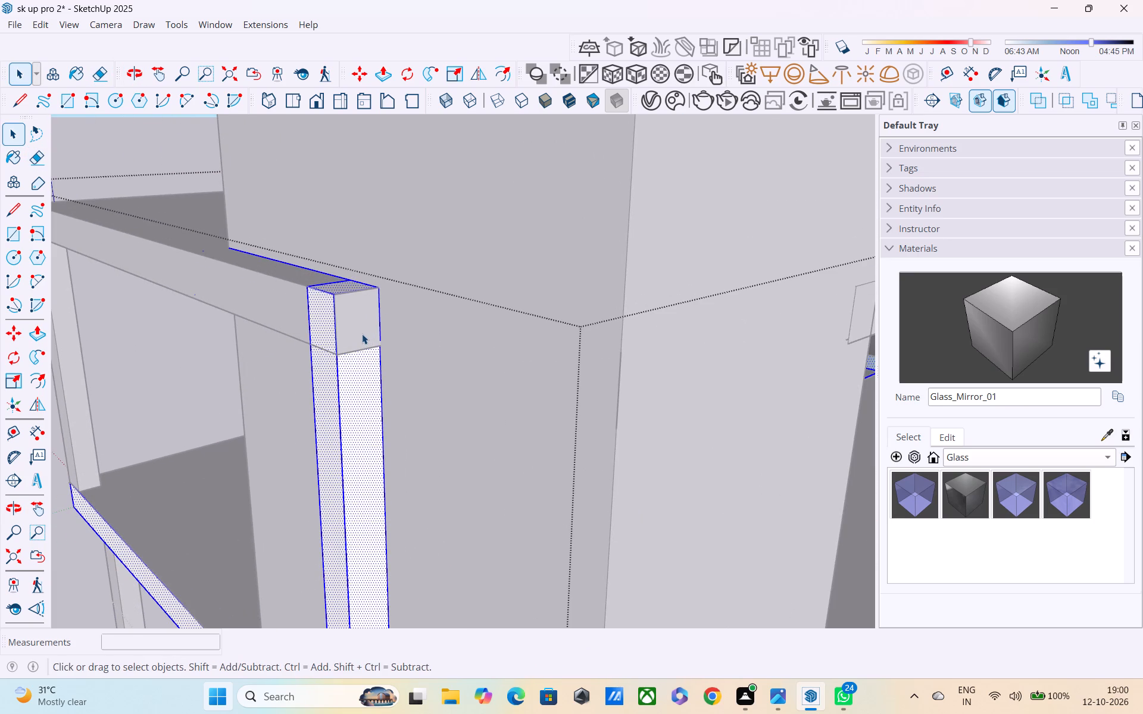
{"action": "middle_click_drag", "start_coordinate": [362, 334], "coordinate": [495, 374]}
{"action": "scroll", "coordinate": [491, 373], "scroll_direction": "down", "scroll_amount": 4}
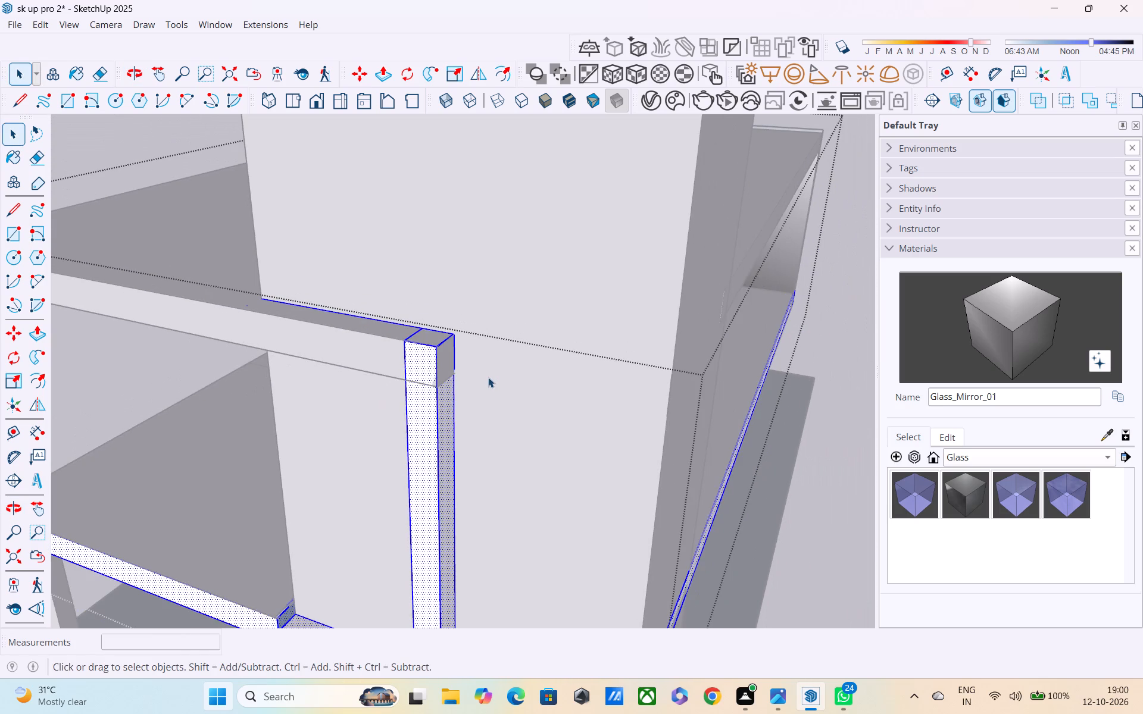
{"action": "key", "text": "Escape"}
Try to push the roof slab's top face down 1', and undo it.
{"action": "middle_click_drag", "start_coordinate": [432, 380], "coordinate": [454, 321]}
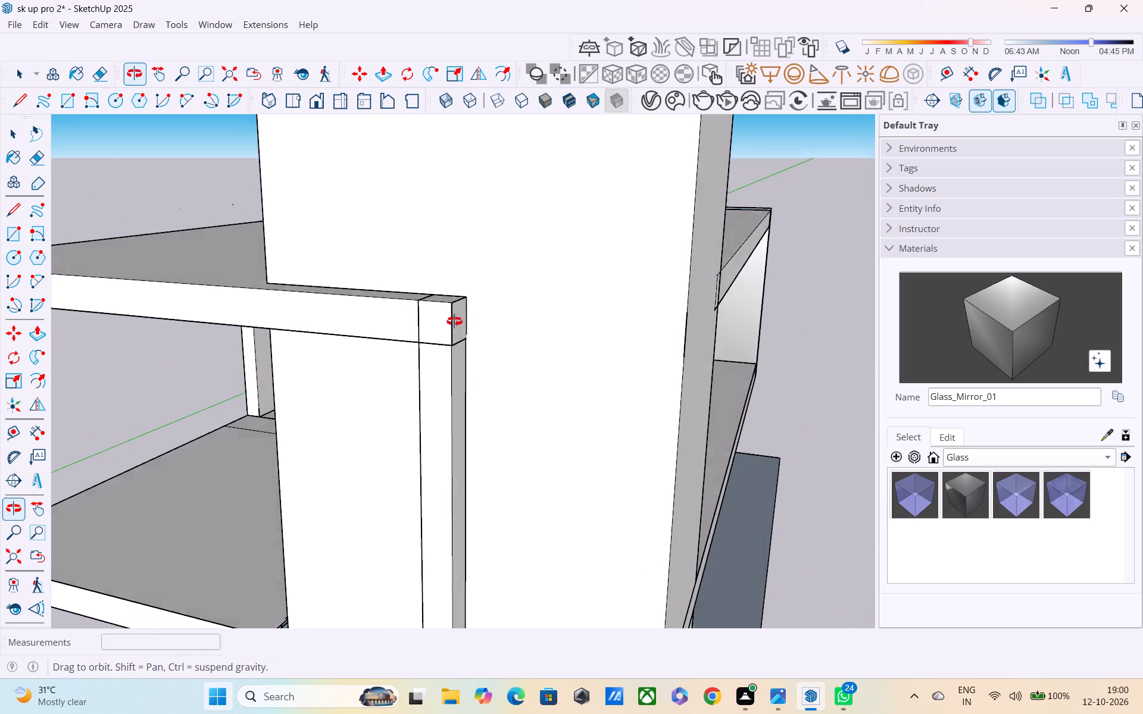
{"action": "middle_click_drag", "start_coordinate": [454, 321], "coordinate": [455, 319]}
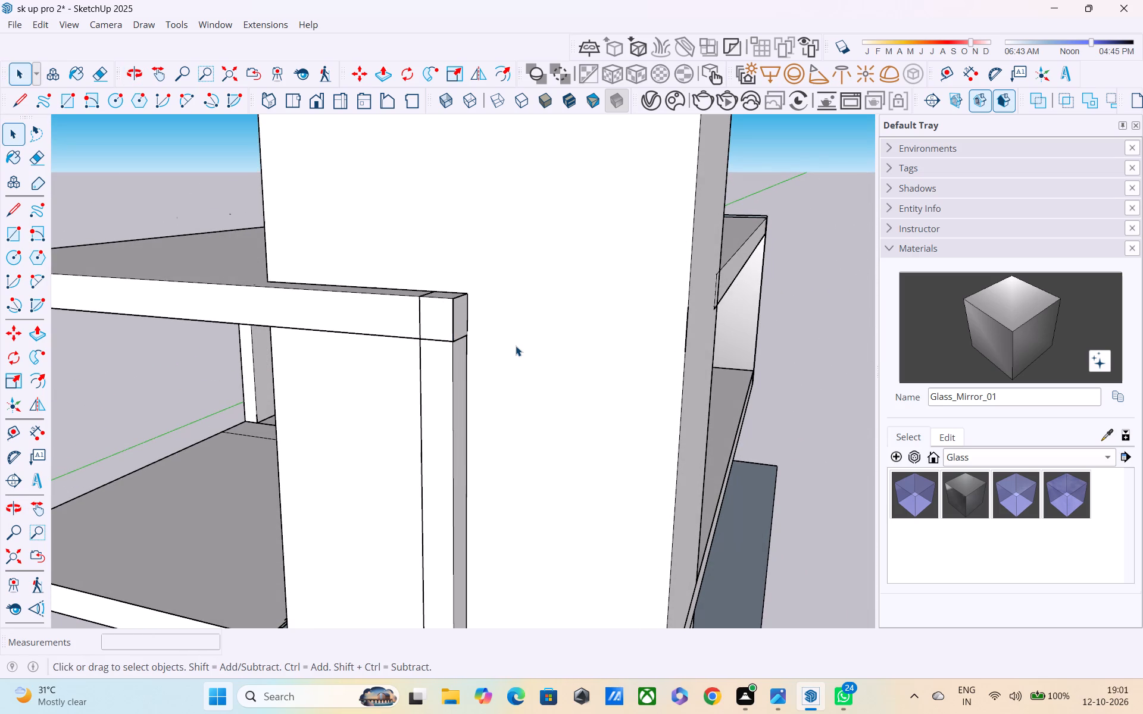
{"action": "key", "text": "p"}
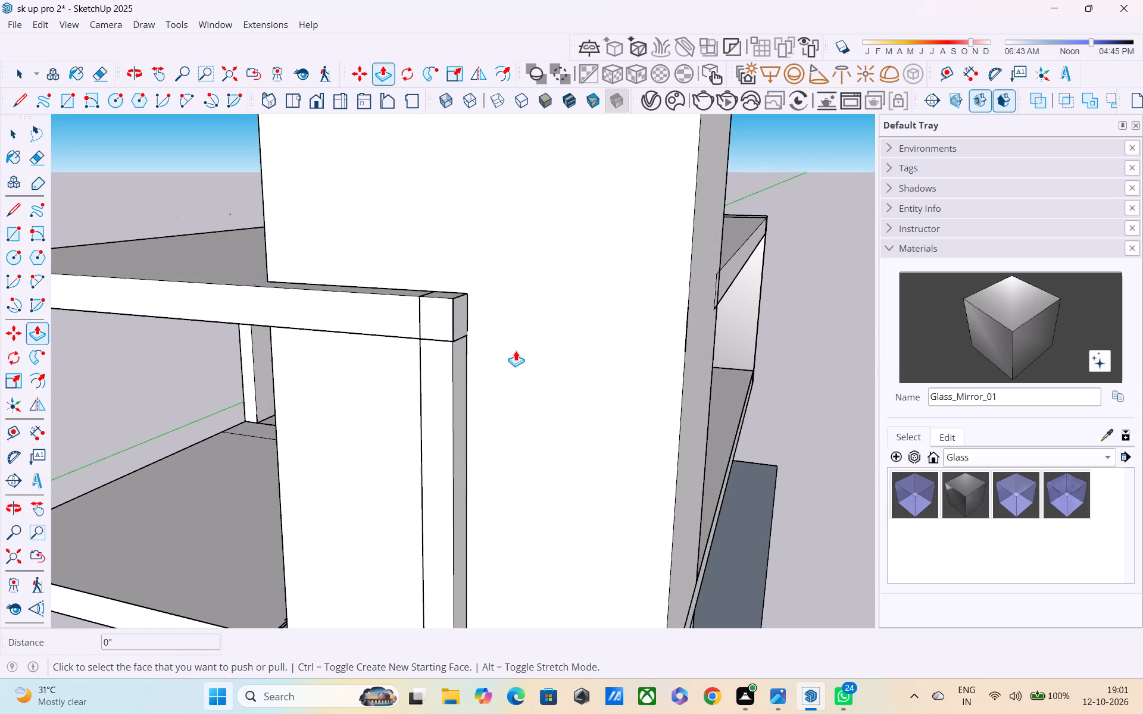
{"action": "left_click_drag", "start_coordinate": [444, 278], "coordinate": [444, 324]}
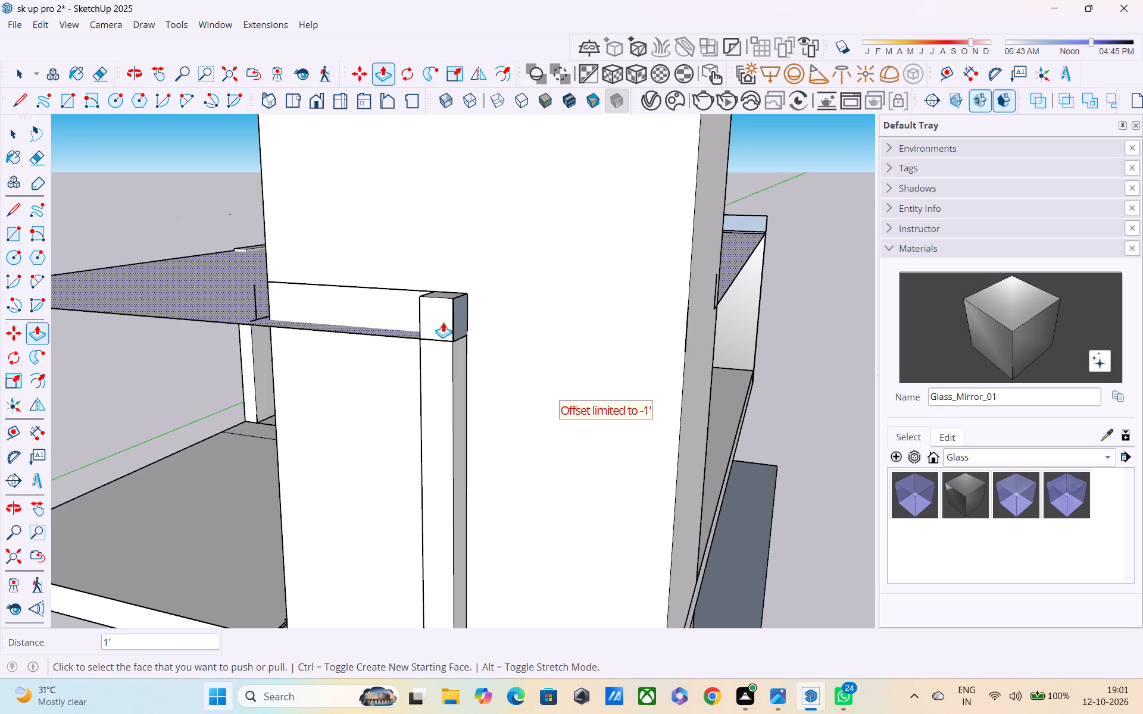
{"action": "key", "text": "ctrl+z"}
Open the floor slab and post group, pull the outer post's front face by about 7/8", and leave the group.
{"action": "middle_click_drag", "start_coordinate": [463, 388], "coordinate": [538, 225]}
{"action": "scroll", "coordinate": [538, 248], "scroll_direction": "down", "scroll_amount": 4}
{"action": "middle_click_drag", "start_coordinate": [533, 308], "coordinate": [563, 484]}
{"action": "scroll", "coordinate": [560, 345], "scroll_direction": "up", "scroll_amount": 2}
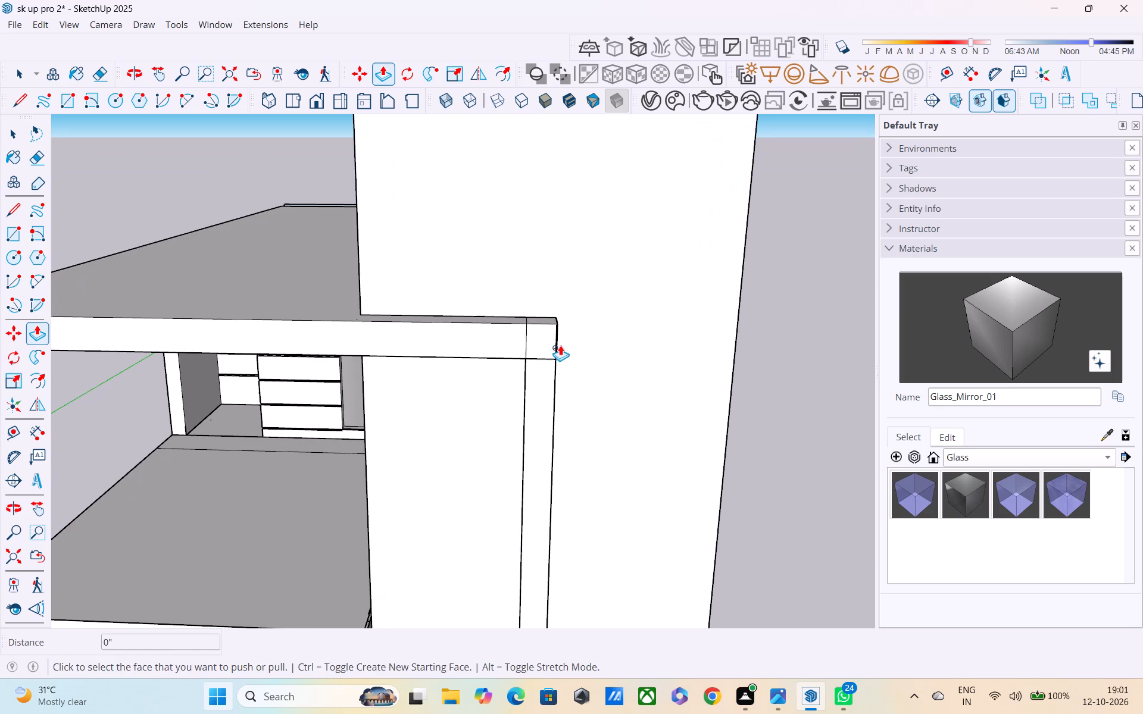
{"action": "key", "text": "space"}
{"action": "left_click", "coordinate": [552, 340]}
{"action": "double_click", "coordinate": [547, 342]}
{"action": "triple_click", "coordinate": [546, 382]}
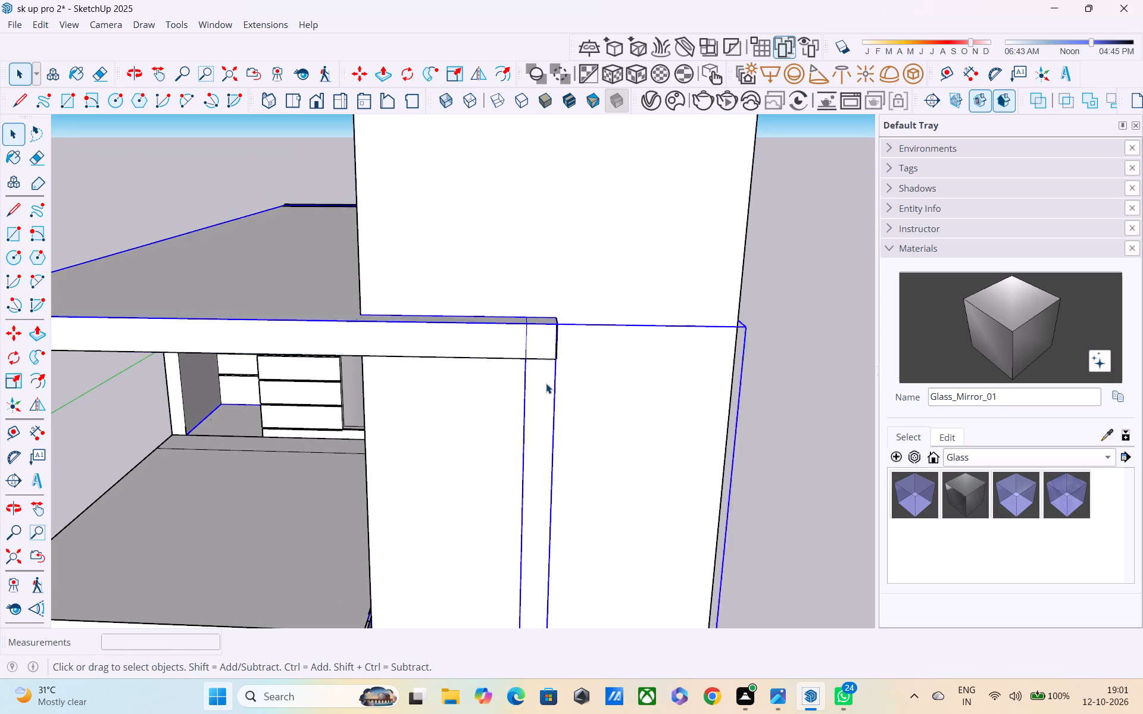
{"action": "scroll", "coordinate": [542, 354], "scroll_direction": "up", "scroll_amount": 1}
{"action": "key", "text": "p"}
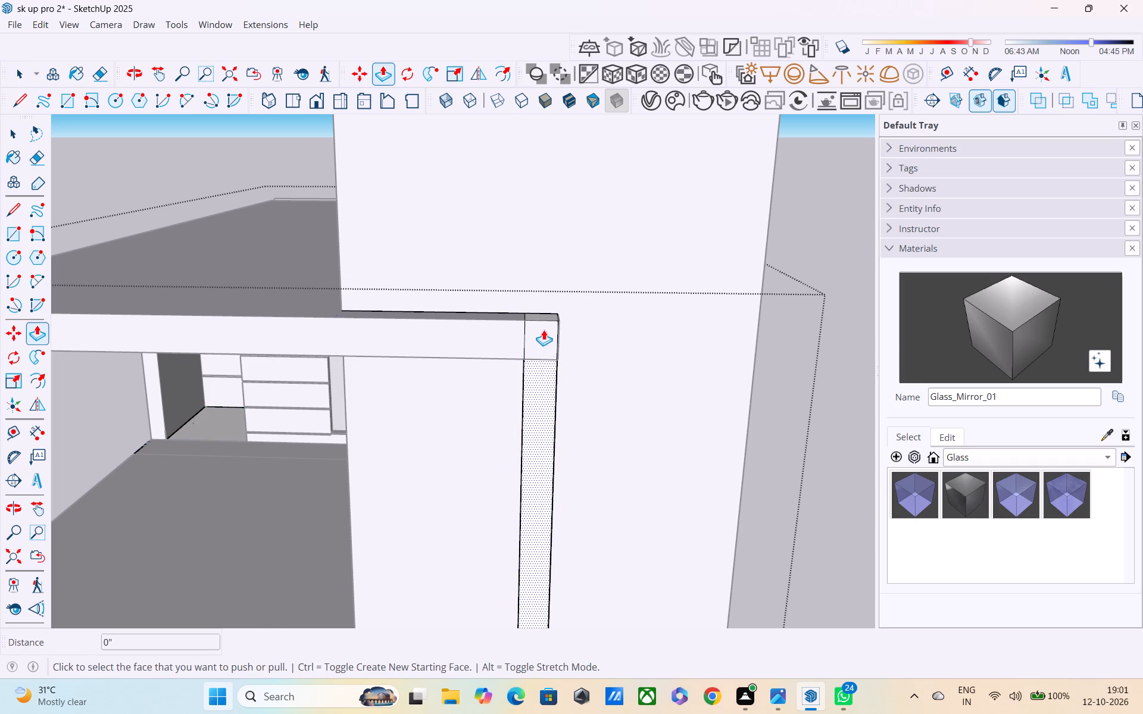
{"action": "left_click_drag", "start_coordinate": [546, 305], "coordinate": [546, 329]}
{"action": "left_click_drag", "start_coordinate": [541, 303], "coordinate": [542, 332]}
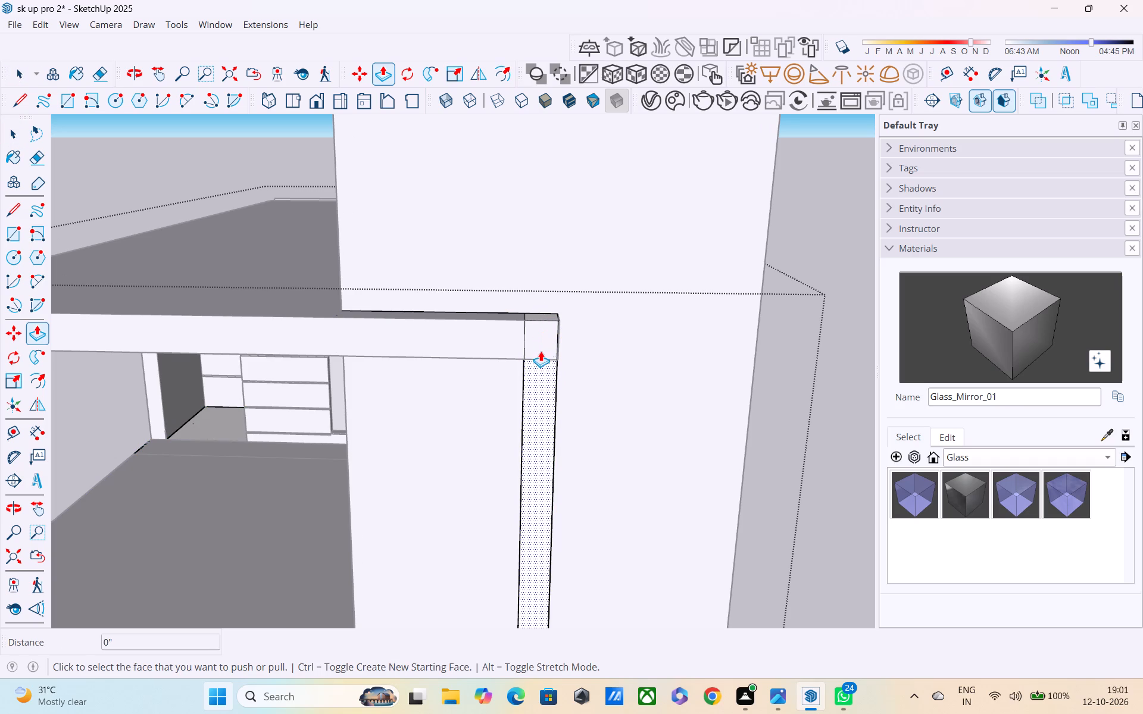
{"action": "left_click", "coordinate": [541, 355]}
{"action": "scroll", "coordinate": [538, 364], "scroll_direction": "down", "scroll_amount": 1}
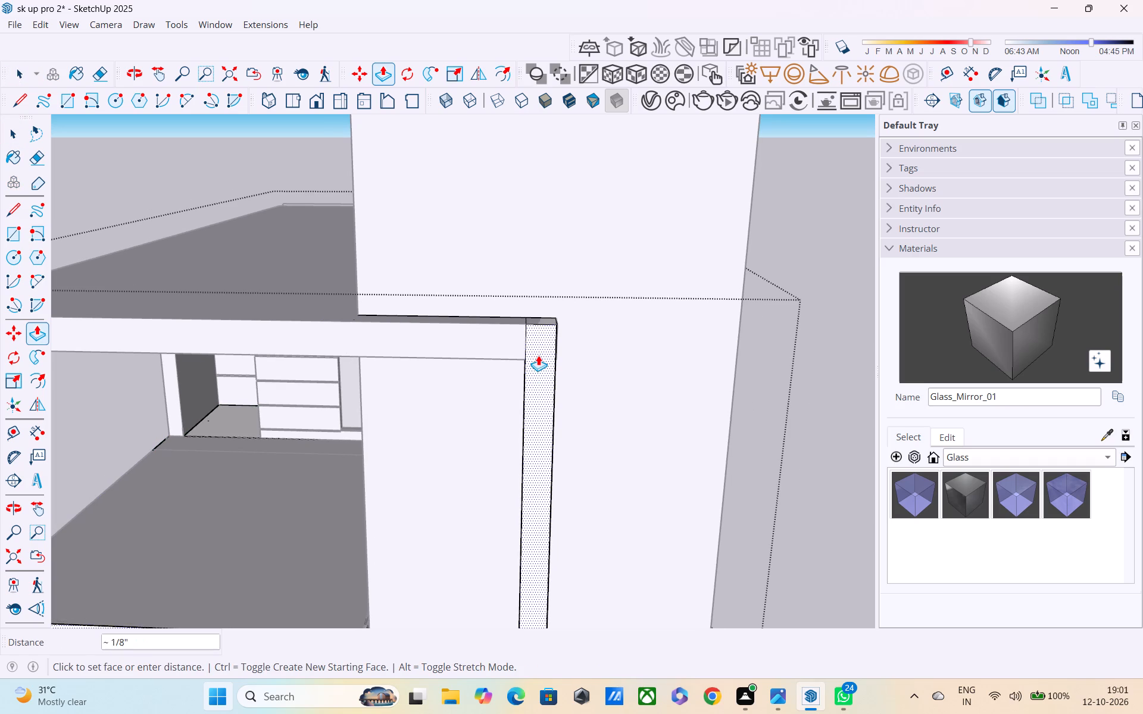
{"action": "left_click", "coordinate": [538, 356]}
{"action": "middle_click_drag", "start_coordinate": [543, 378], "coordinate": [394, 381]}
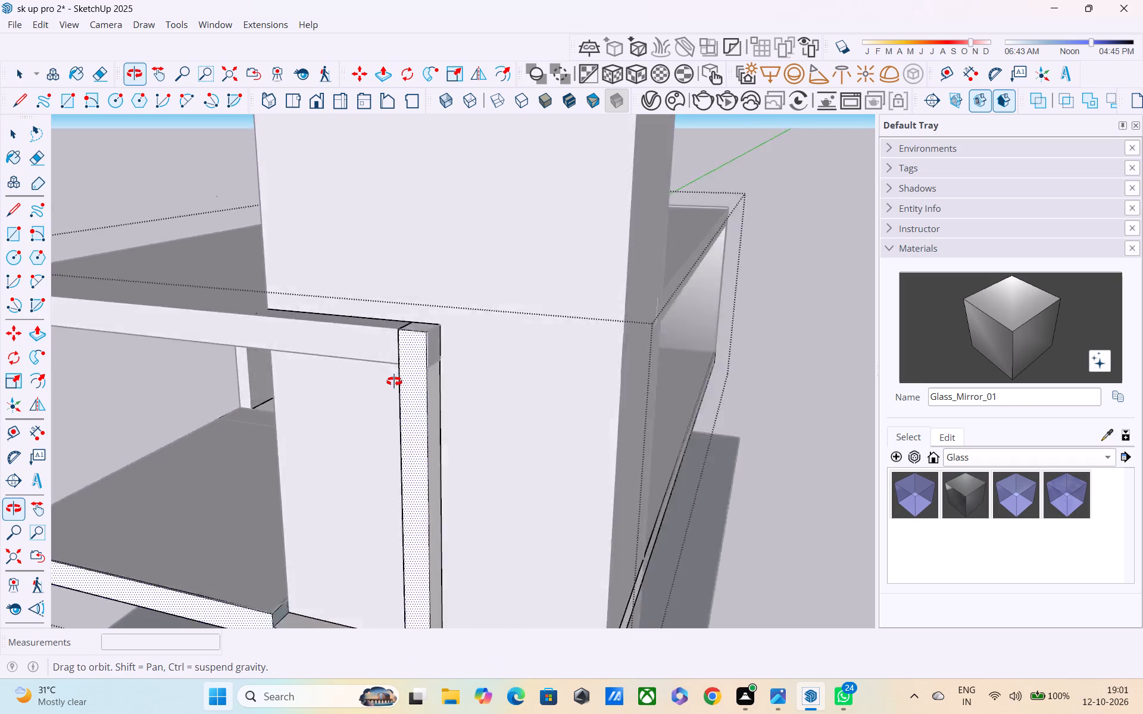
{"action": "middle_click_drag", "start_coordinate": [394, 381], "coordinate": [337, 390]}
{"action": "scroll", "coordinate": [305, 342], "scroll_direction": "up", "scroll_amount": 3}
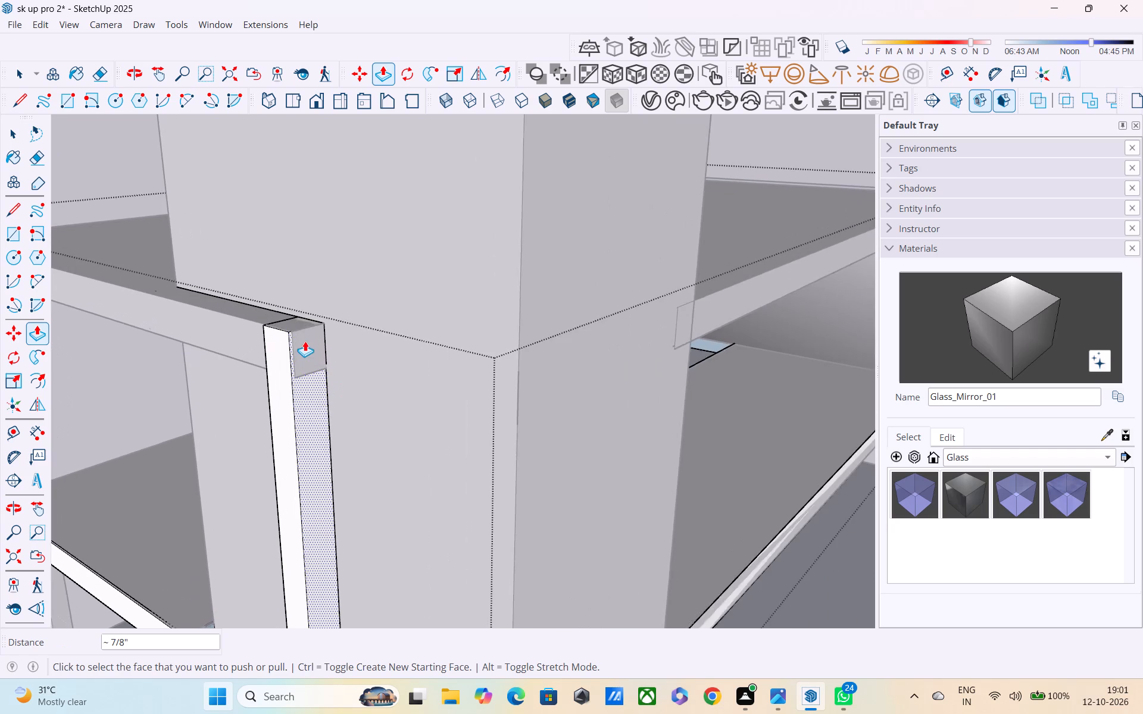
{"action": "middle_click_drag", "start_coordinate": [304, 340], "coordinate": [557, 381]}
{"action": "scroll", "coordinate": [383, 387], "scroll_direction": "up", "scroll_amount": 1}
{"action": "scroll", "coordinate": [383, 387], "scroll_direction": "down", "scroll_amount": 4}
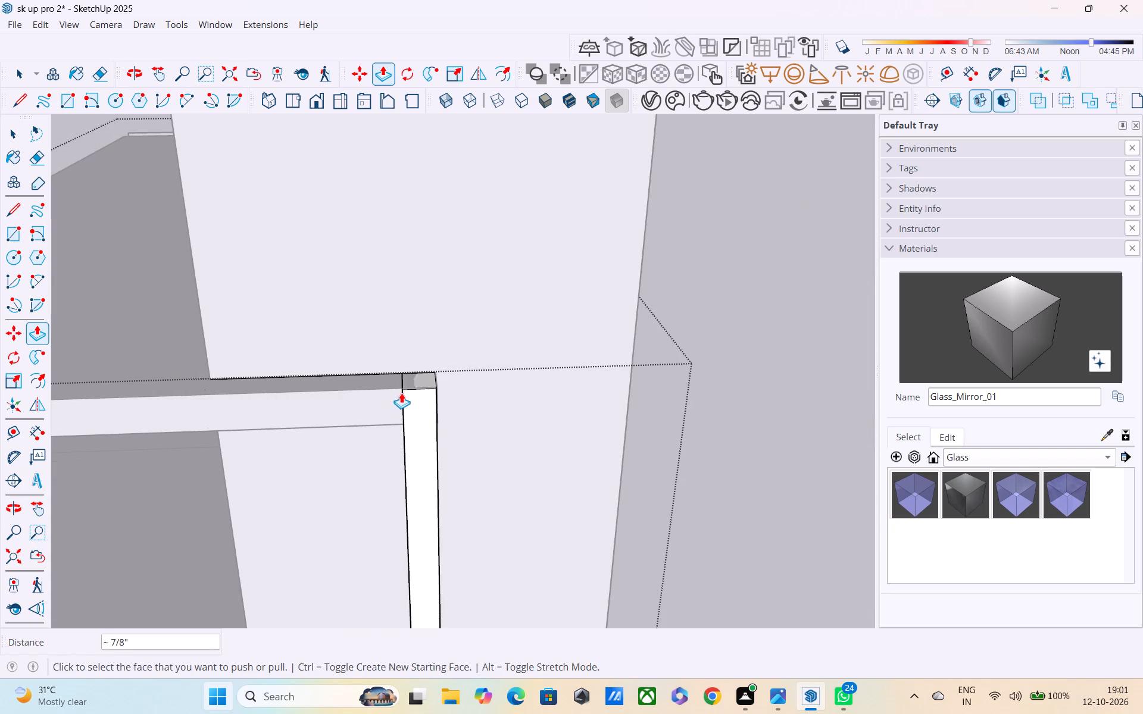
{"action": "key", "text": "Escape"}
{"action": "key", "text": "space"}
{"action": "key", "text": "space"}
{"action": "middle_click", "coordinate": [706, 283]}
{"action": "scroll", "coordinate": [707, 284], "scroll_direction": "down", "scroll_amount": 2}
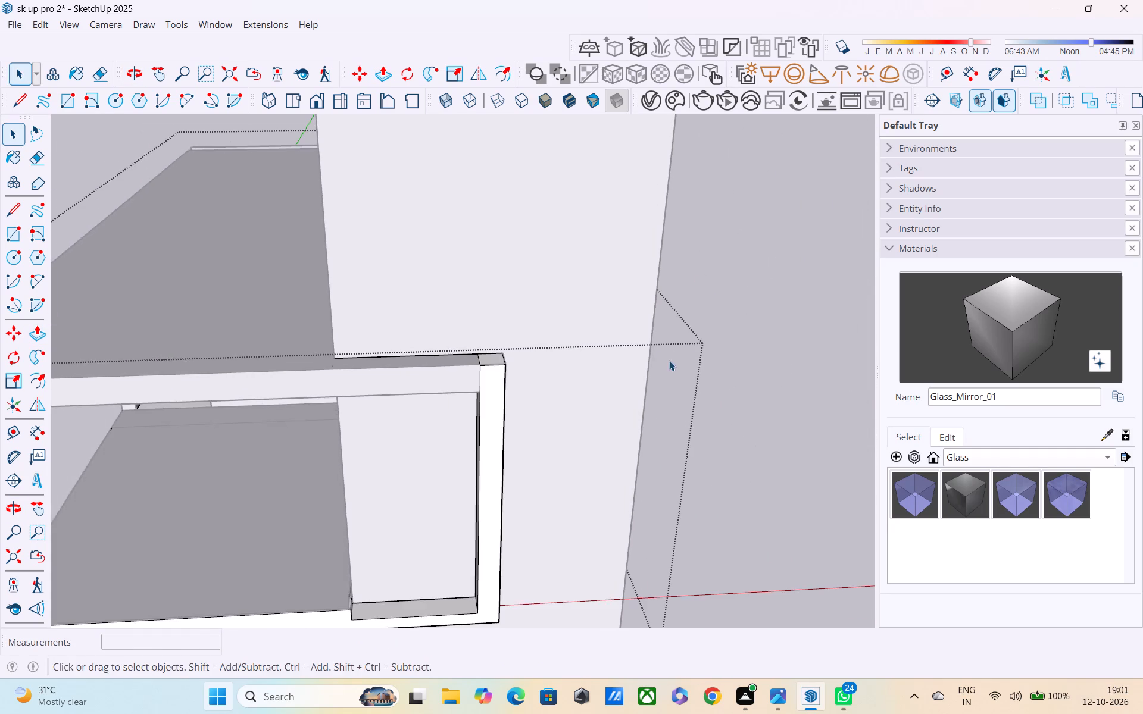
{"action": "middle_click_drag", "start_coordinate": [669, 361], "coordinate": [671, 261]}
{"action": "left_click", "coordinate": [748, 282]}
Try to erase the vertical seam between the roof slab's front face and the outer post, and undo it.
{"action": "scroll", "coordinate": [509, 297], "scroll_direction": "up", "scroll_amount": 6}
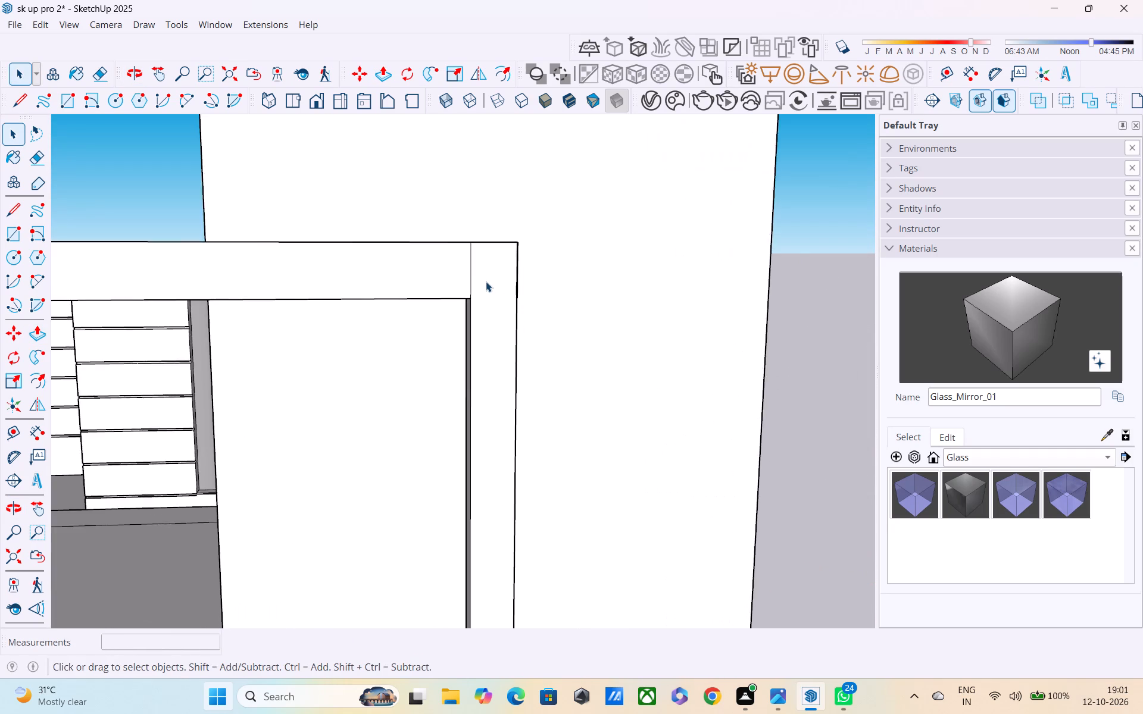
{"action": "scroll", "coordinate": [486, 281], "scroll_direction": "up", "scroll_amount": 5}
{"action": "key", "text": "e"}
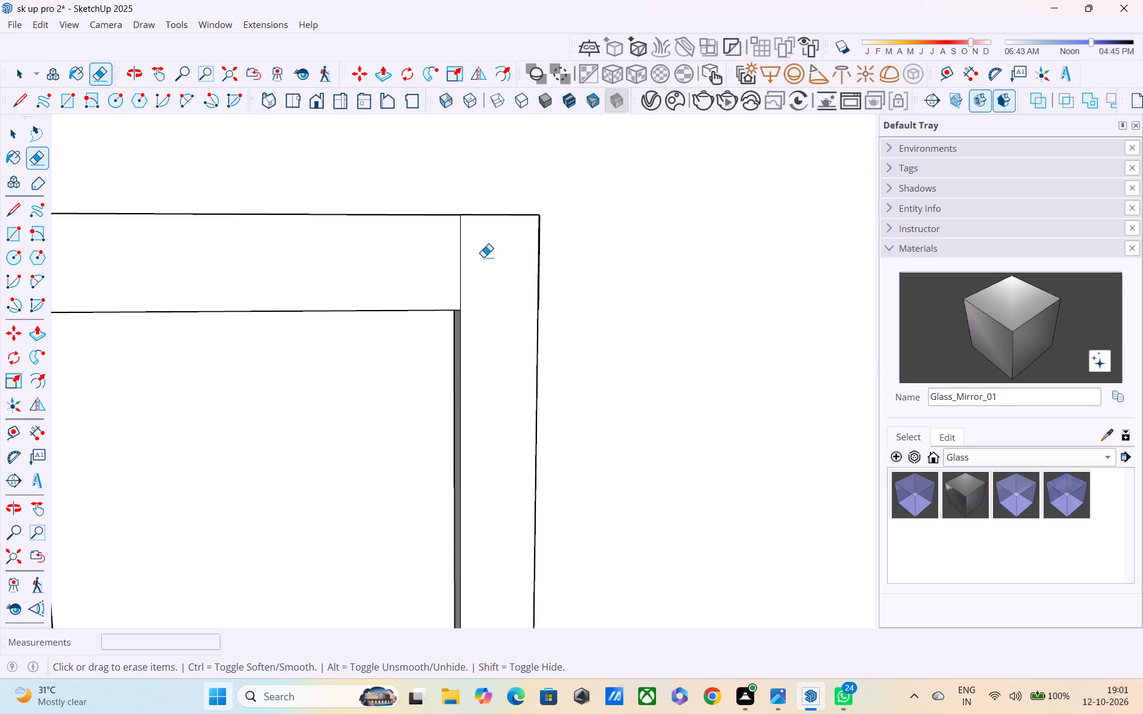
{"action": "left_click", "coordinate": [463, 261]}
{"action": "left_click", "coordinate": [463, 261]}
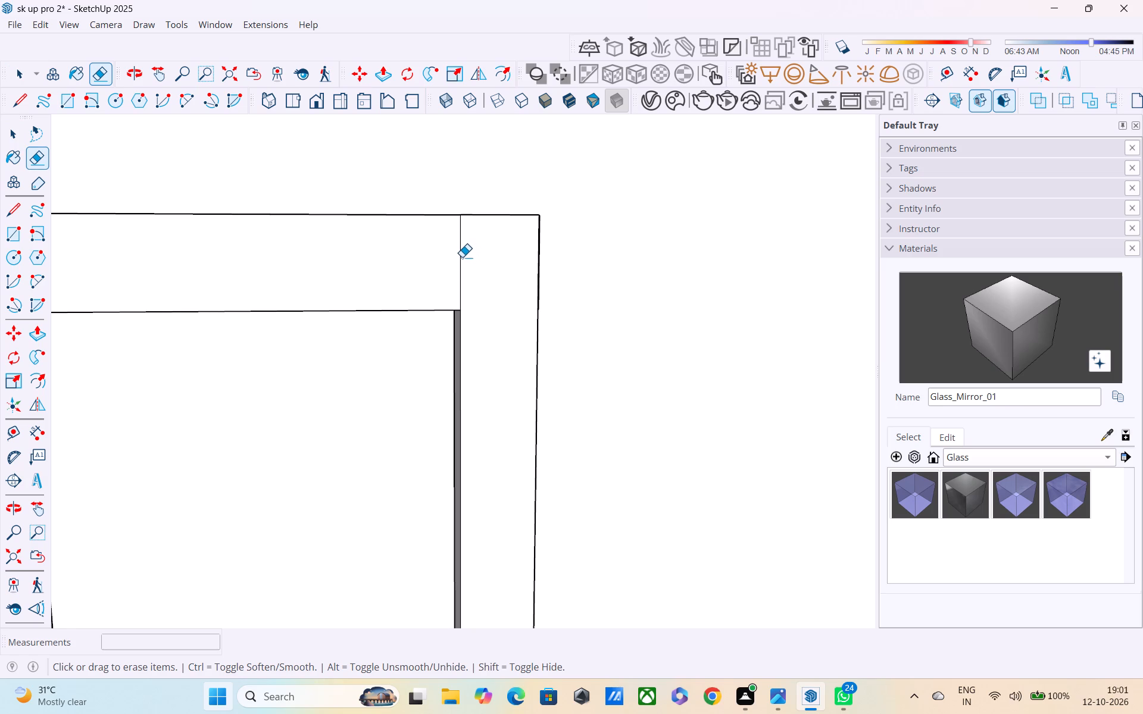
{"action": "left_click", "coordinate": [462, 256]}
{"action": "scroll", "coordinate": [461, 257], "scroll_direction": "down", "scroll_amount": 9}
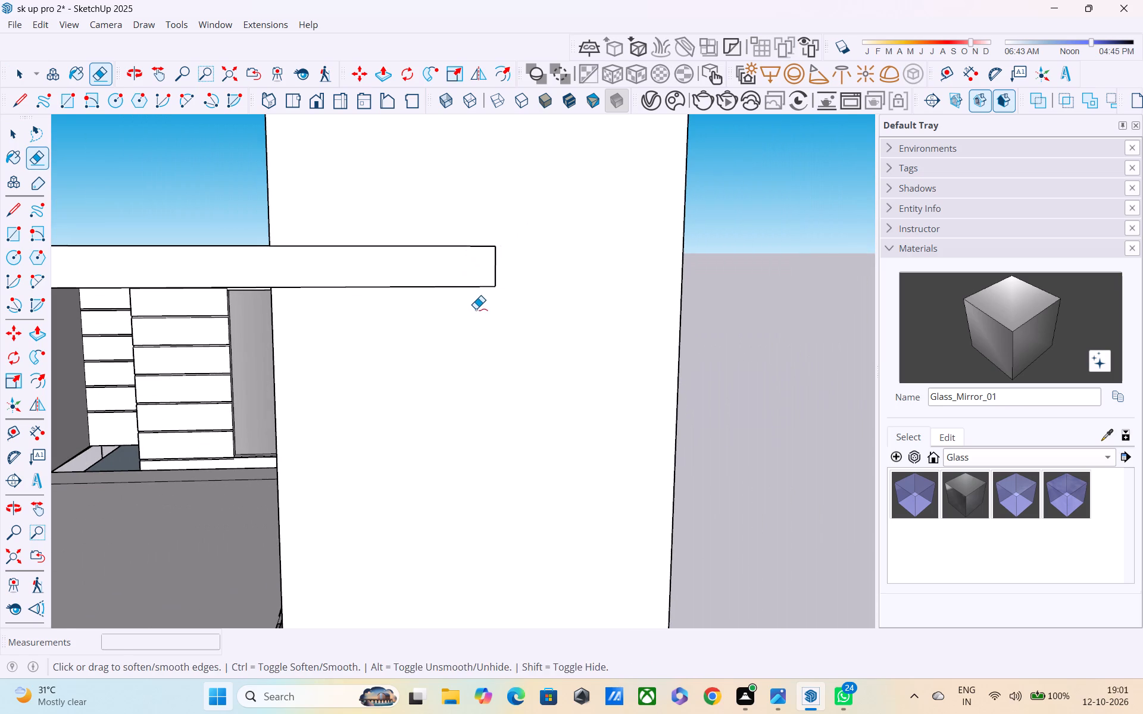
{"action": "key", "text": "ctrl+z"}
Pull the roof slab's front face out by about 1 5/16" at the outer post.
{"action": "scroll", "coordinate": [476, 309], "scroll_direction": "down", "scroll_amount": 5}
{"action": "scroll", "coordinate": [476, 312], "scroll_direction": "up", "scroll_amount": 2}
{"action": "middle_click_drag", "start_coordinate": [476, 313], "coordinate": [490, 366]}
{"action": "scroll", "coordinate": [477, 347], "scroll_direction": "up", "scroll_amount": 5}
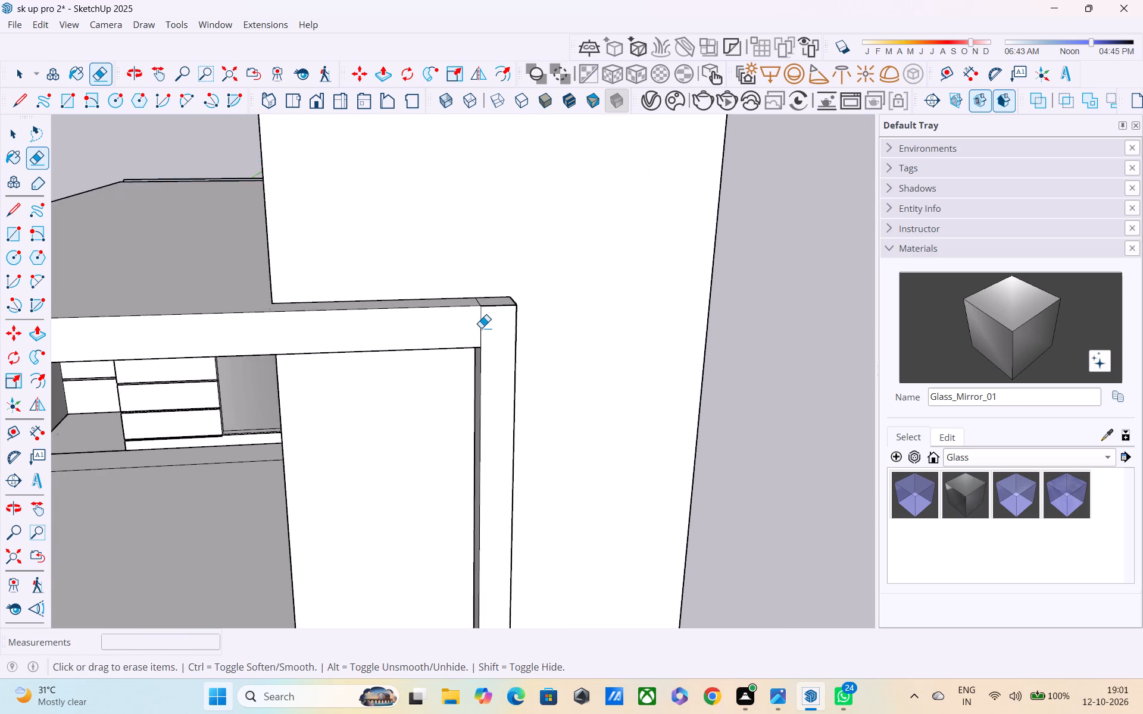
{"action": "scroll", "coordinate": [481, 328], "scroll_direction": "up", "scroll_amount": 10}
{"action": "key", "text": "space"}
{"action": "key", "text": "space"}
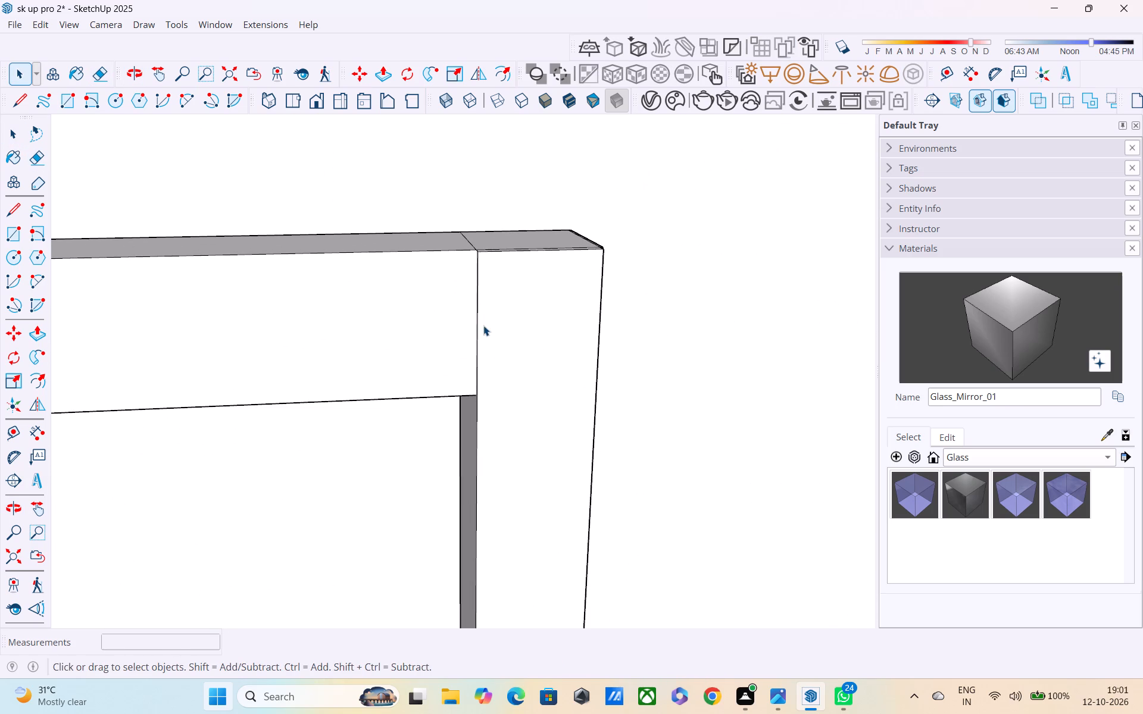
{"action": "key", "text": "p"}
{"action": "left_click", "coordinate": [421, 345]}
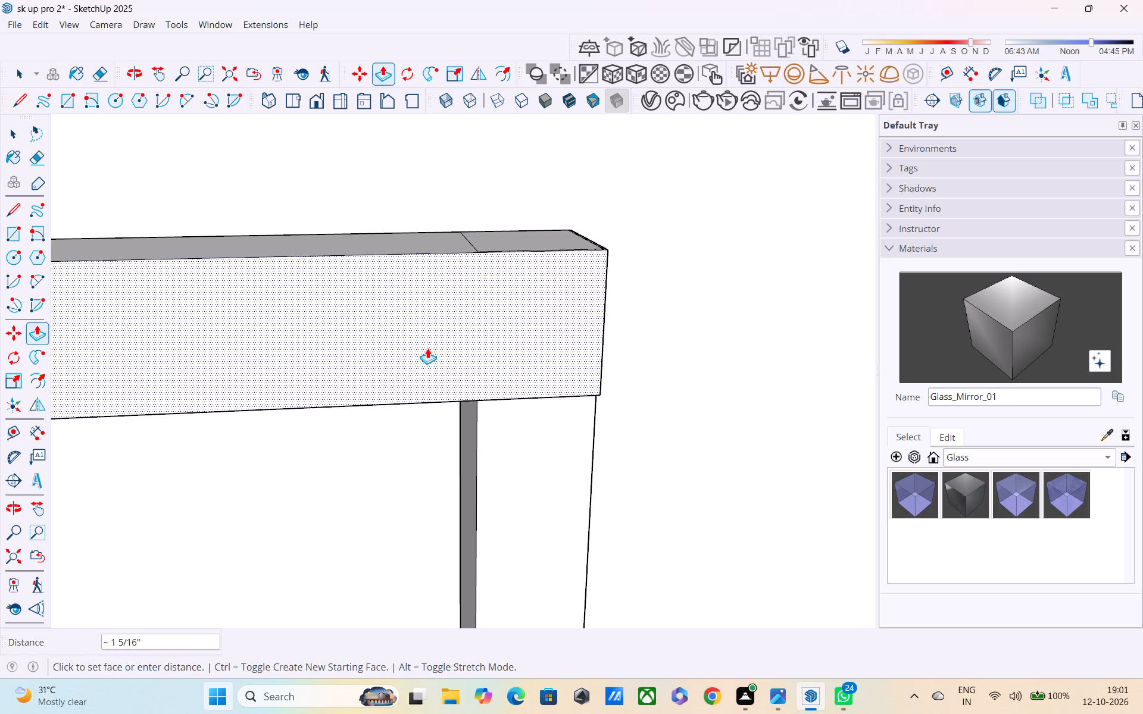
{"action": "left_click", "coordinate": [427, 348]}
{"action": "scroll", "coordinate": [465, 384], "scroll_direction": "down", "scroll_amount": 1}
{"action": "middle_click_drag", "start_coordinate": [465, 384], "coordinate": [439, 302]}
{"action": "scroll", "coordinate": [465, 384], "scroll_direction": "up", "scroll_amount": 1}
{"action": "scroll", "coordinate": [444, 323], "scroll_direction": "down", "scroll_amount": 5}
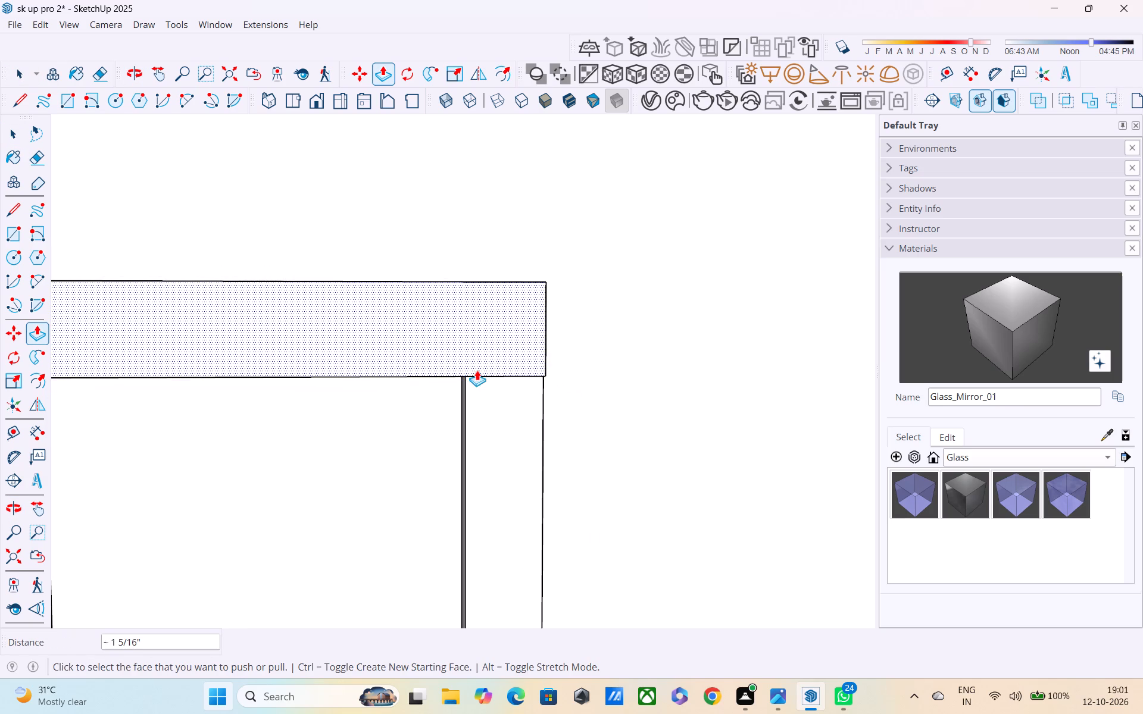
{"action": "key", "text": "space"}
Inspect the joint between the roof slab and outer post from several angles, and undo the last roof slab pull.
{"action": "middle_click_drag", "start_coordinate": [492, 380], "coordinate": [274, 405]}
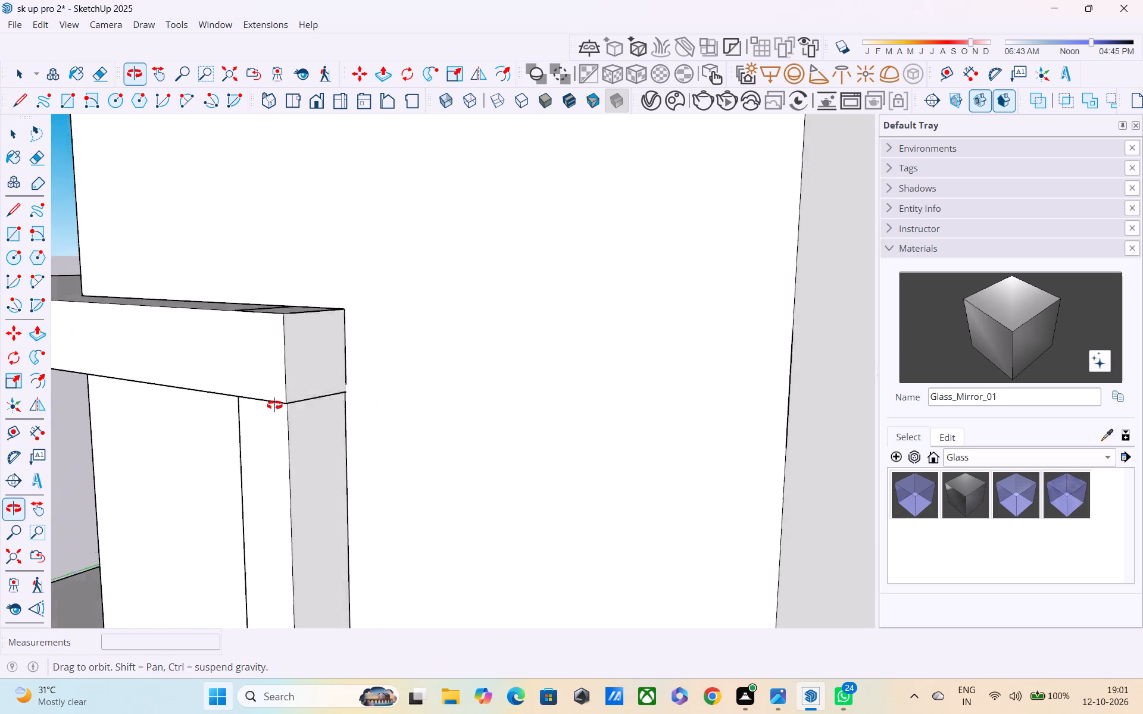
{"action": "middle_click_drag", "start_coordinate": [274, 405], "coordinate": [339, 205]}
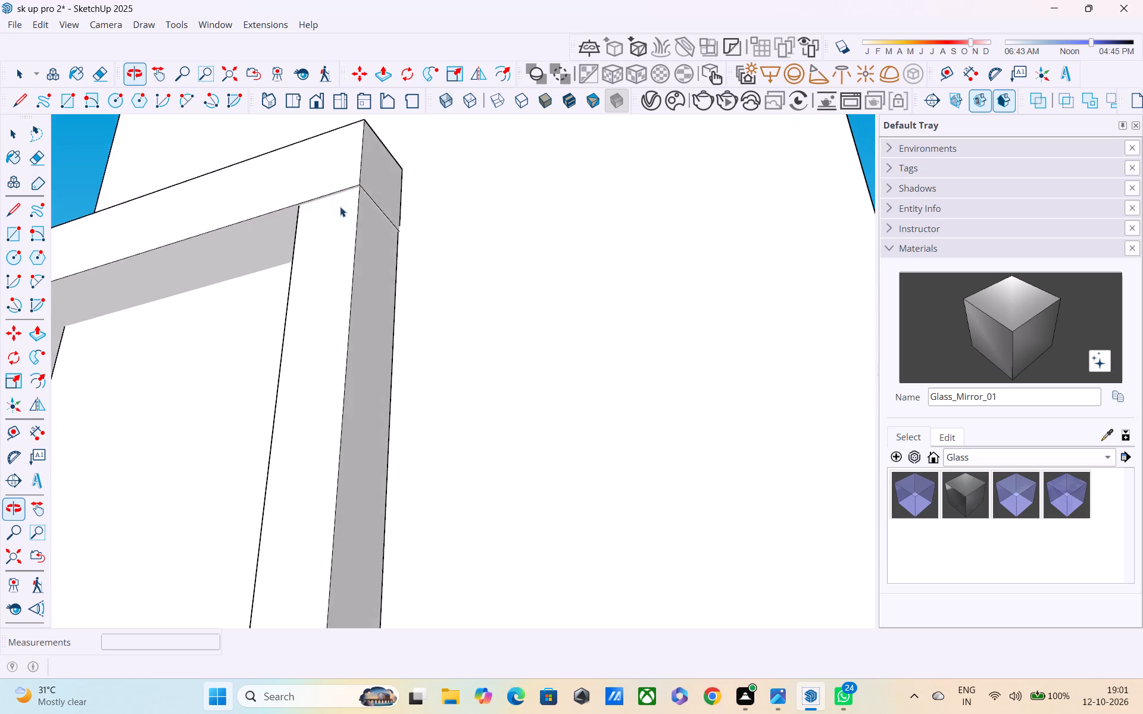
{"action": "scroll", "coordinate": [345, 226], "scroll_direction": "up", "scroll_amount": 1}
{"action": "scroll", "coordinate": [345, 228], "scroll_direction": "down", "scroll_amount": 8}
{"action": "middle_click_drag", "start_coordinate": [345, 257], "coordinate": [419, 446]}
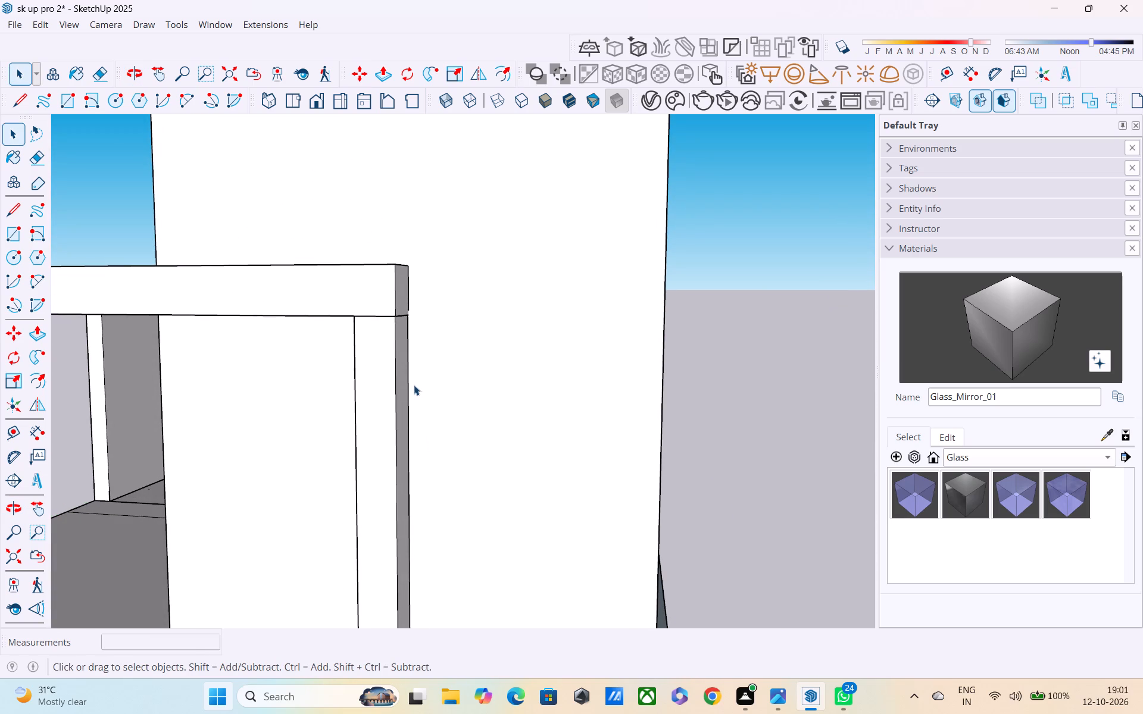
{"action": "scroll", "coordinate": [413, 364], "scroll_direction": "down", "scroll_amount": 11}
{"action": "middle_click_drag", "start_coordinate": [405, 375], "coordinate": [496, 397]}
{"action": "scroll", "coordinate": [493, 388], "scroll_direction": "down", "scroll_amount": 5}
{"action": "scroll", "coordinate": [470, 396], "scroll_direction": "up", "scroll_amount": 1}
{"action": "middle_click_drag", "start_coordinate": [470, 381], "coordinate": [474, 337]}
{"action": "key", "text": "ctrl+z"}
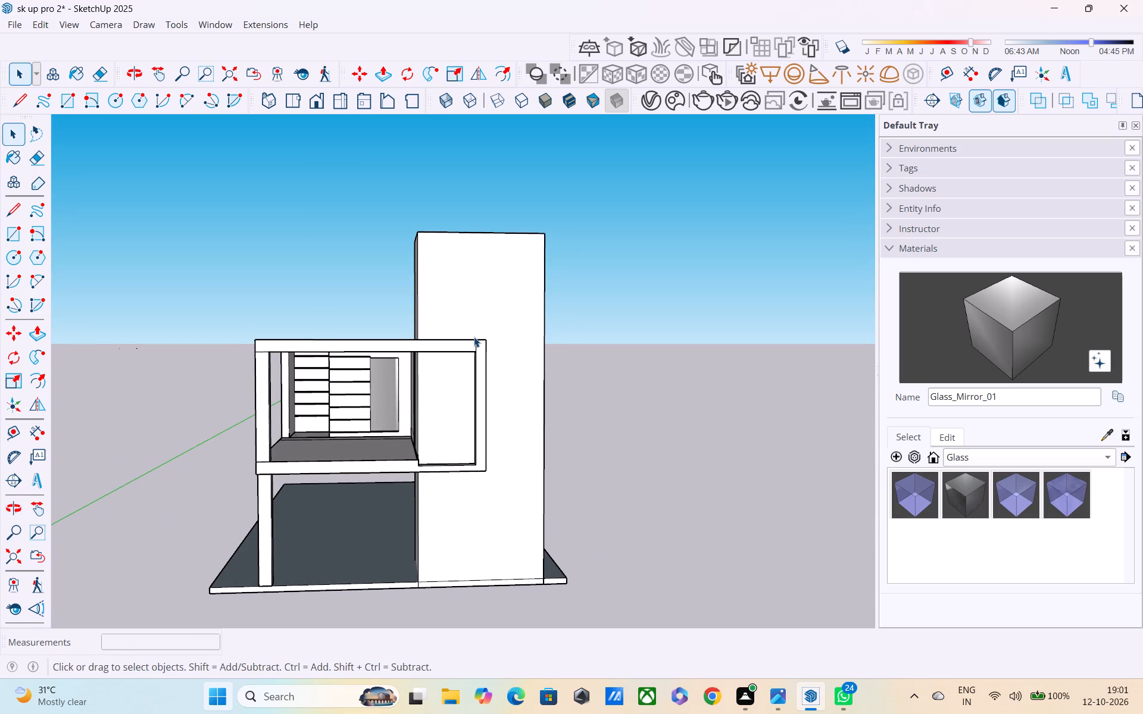
Undo the outer post's front face pull and the preceding series of edits to the house's upper floor.
{"action": "scroll", "coordinate": [471, 368], "scroll_direction": "up", "scroll_amount": 2}
{"action": "scroll", "coordinate": [473, 367], "scroll_direction": "down", "scroll_amount": 5}
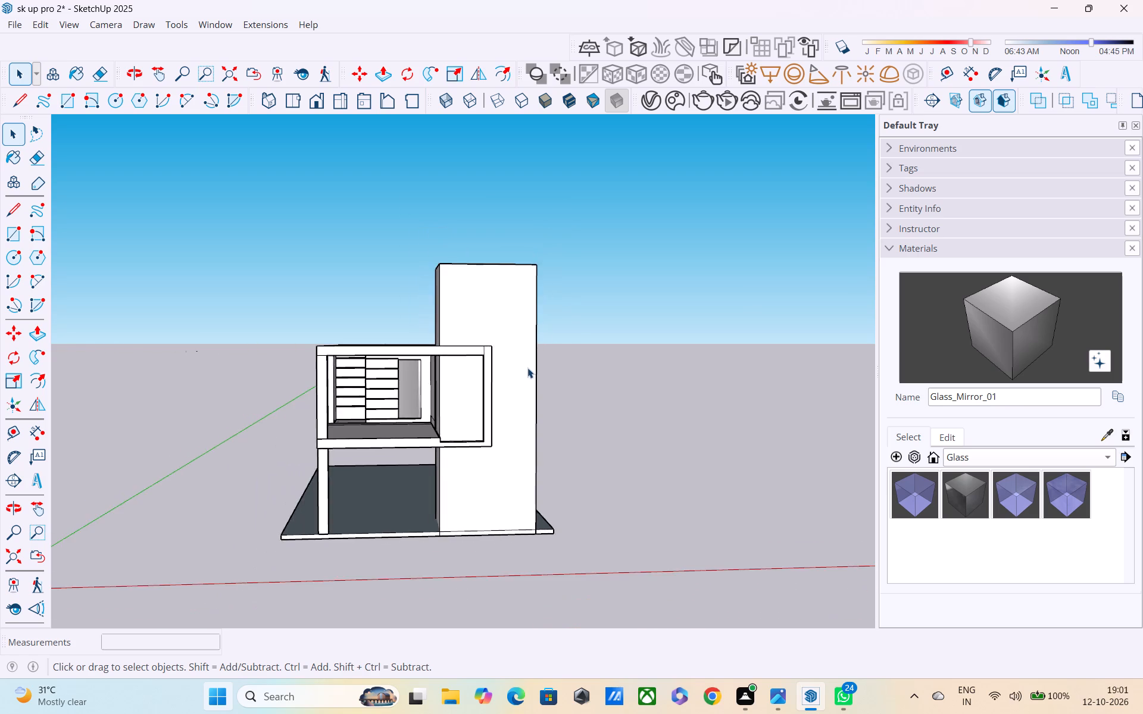
{"action": "scroll", "coordinate": [527, 368], "scroll_direction": "down", "scroll_amount": 4}
{"action": "scroll", "coordinate": [530, 375], "scroll_direction": "up", "scroll_amount": 1}
{"action": "middle_click_drag", "start_coordinate": [530, 375], "coordinate": [474, 406]}
{"action": "scroll", "coordinate": [473, 410], "scroll_direction": "down", "scroll_amount": 3}
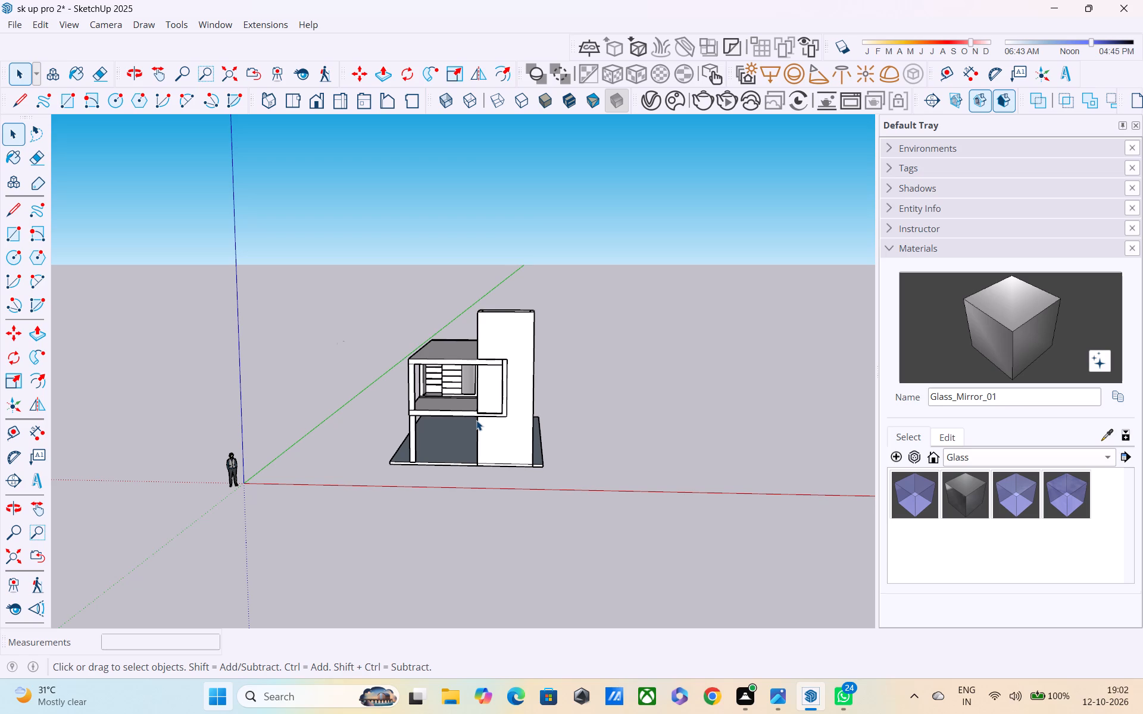
{"action": "scroll", "coordinate": [479, 487], "scroll_direction": "down", "scroll_amount": 1}
{"action": "middle_click_drag", "start_coordinate": [479, 468], "coordinate": [485, 402]}
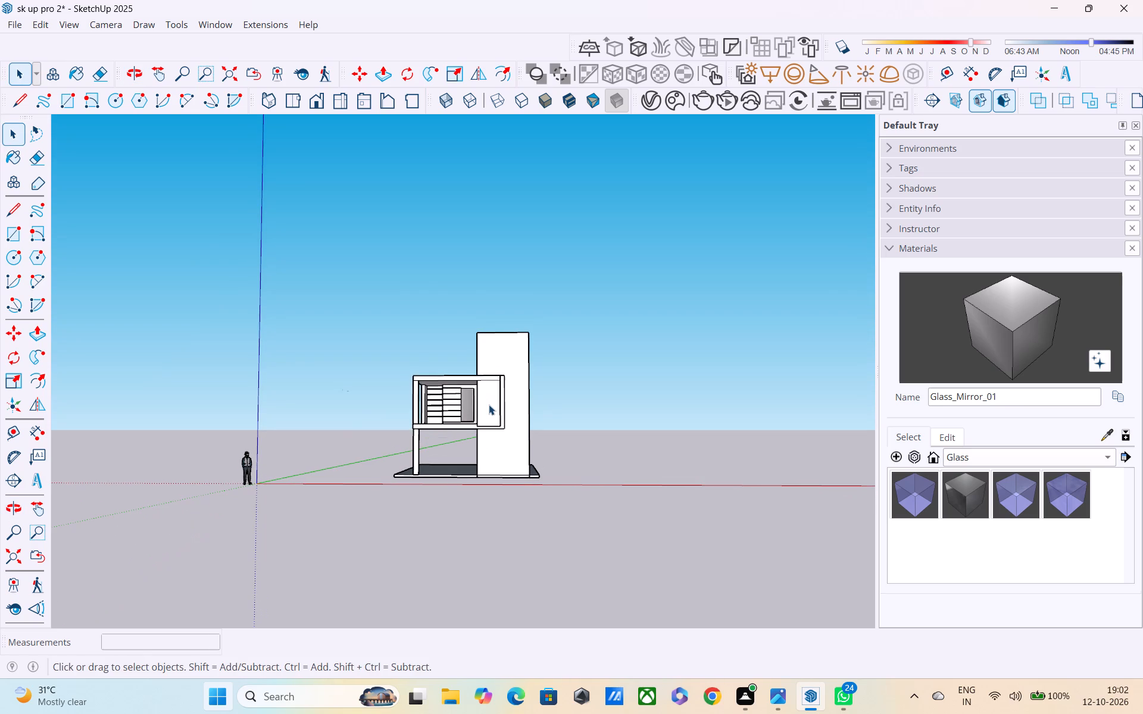
{"action": "key", "text": "ctrl+z"}
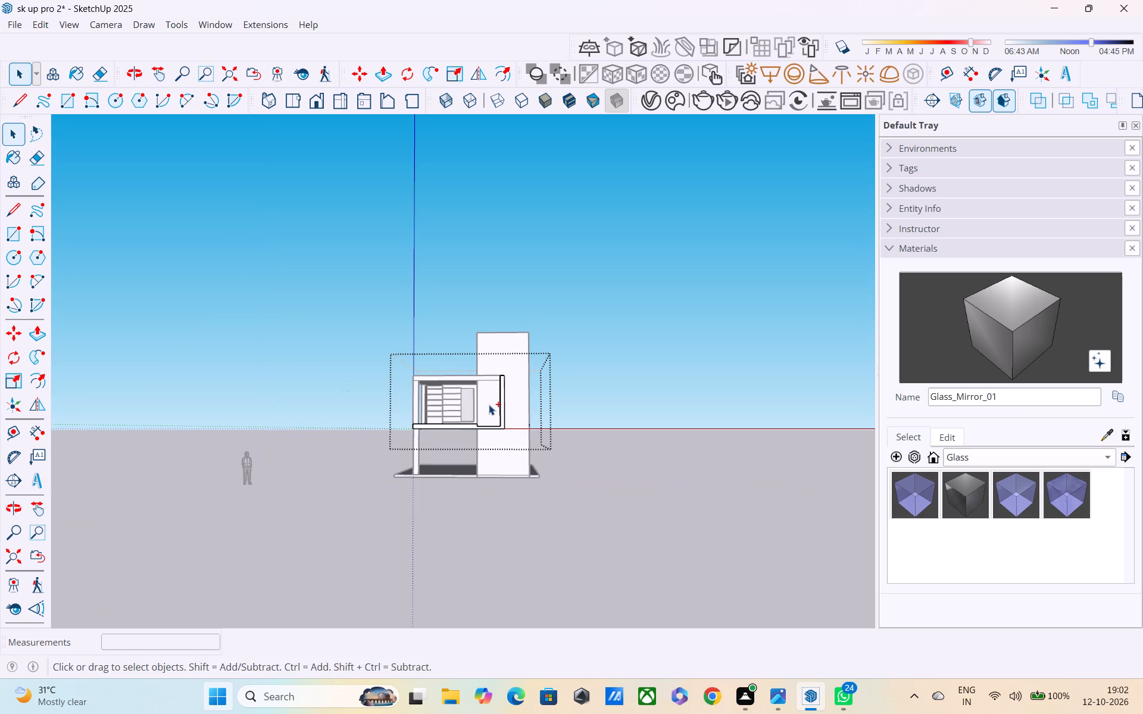
{"action": "key", "text": "ctrl+z"}
{"action": "key", "text": "ctrl+z"}
{"action": "type", "text": "ZZZ"}
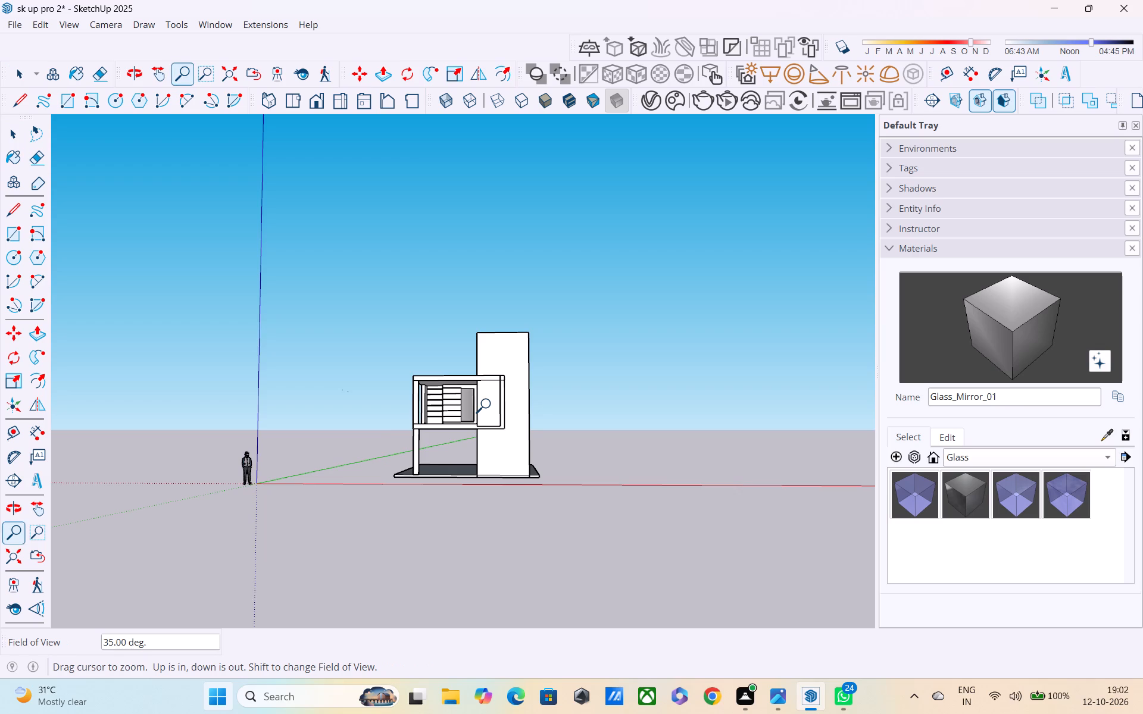
{"action": "key", "text": "ctrl+z"}
{"action": "type", "text": "ZZZZZZZZZZZ"}
{"action": "key", "text": "ctrl+z"}
{"action": "key", "text": "z"}
{"action": "scroll", "coordinate": [514, 387], "scroll_direction": "down", "scroll_amount": 3}
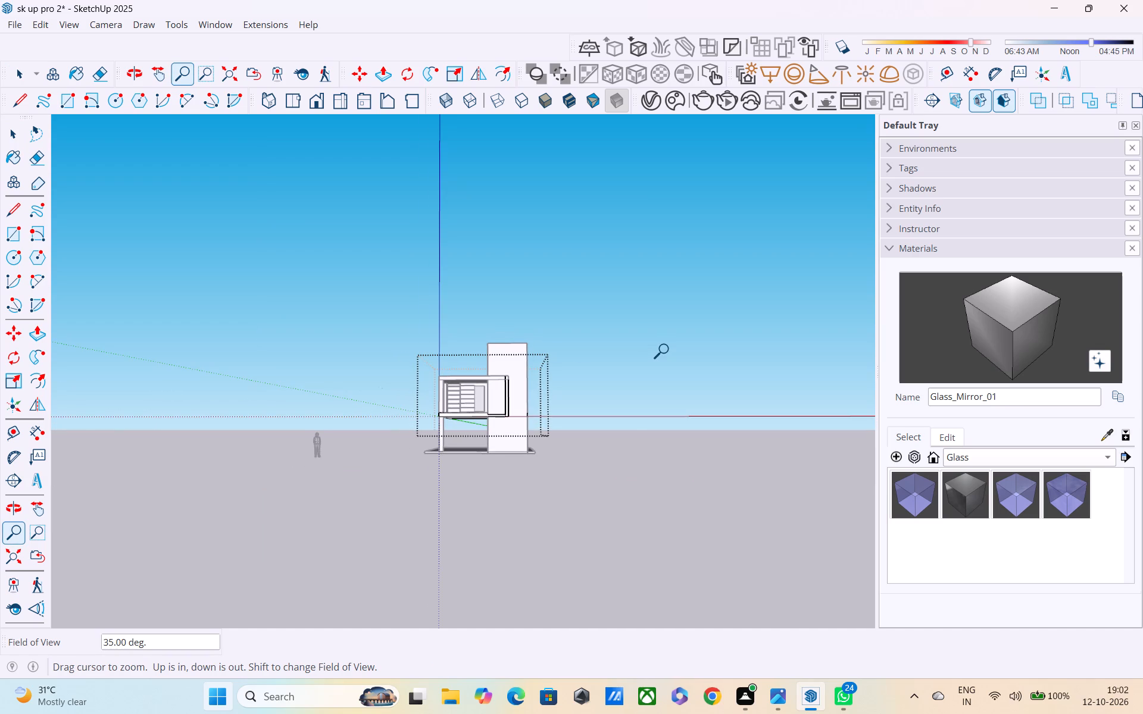
{"action": "key", "text": "ctrl+z"}
{"action": "key", "text": "ctrl+z"}
{"action": "key", "text": "ctrl+z"}
{"action": "key", "text": "ctrl+z"}
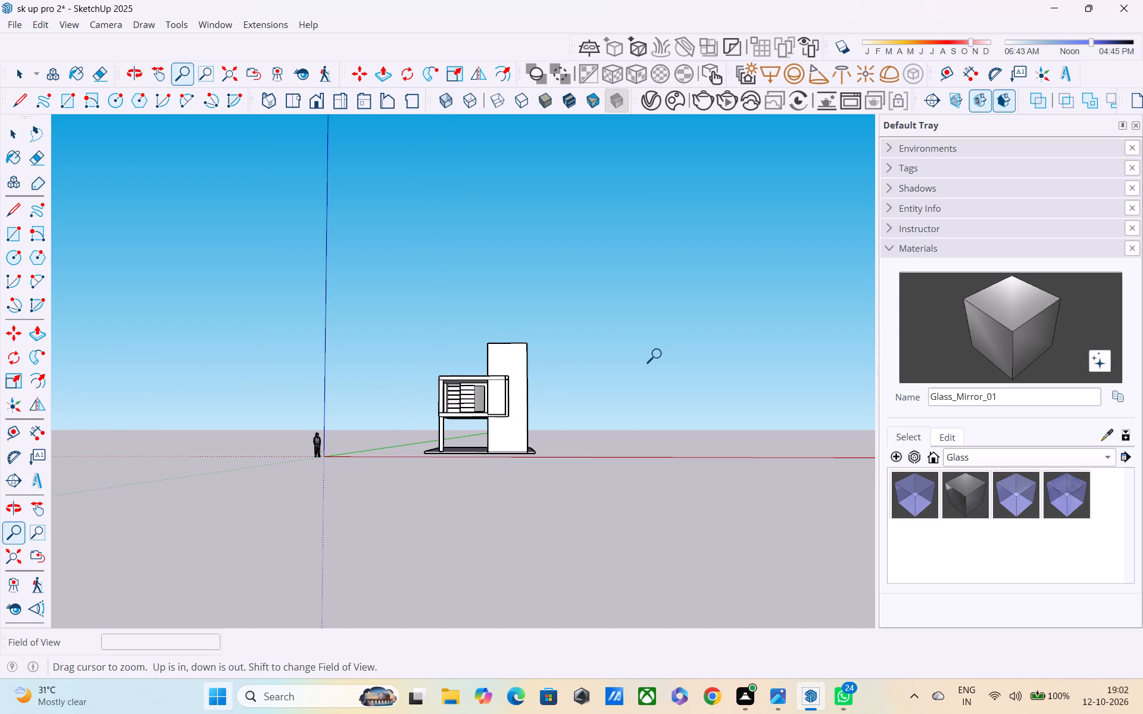
{"action": "key", "text": "ctrl+z"}
{"action": "key", "text": "ctrl+z"}
{"action": "type", "text": "ZZ"}
{"action": "key", "text": "ctrl+z"}
{"action": "key", "text": "z"}
Examine the upper-floor walls, slabs and posts from the opposite side of the house.
{"action": "middle_click_drag", "start_coordinate": [650, 365], "coordinate": [1000, 416]}
{"action": "middle_click_drag", "start_coordinate": [324, 415], "coordinate": [505, 361]}
{"action": "scroll", "coordinate": [252, 415], "scroll_direction": "up", "scroll_amount": 3}
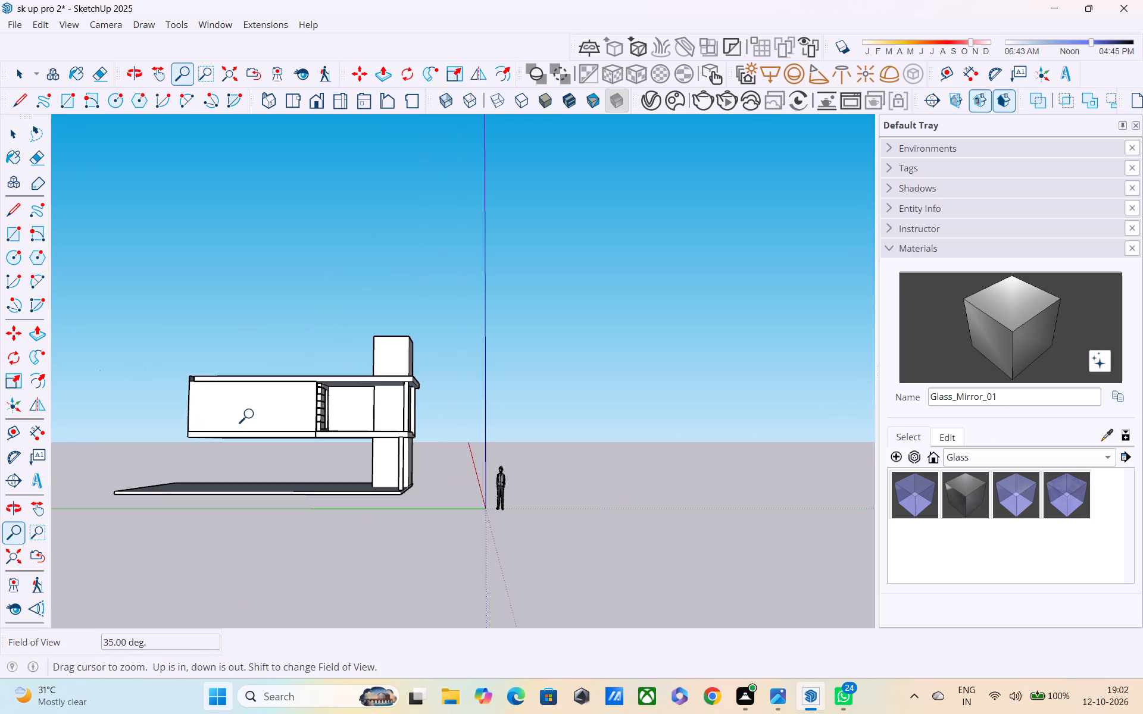
{"action": "scroll", "coordinate": [252, 415], "scroll_direction": "up", "scroll_amount": 1}
{"action": "middle_click_drag", "start_coordinate": [252, 414], "coordinate": [517, 361]}
{"action": "scroll", "coordinate": [49, 441], "scroll_direction": "up", "scroll_amount": 2}
{"action": "scroll", "coordinate": [92, 415], "scroll_direction": "down", "scroll_amount": 1}
{"action": "middle_click_drag", "start_coordinate": [93, 415], "coordinate": [213, 402]}
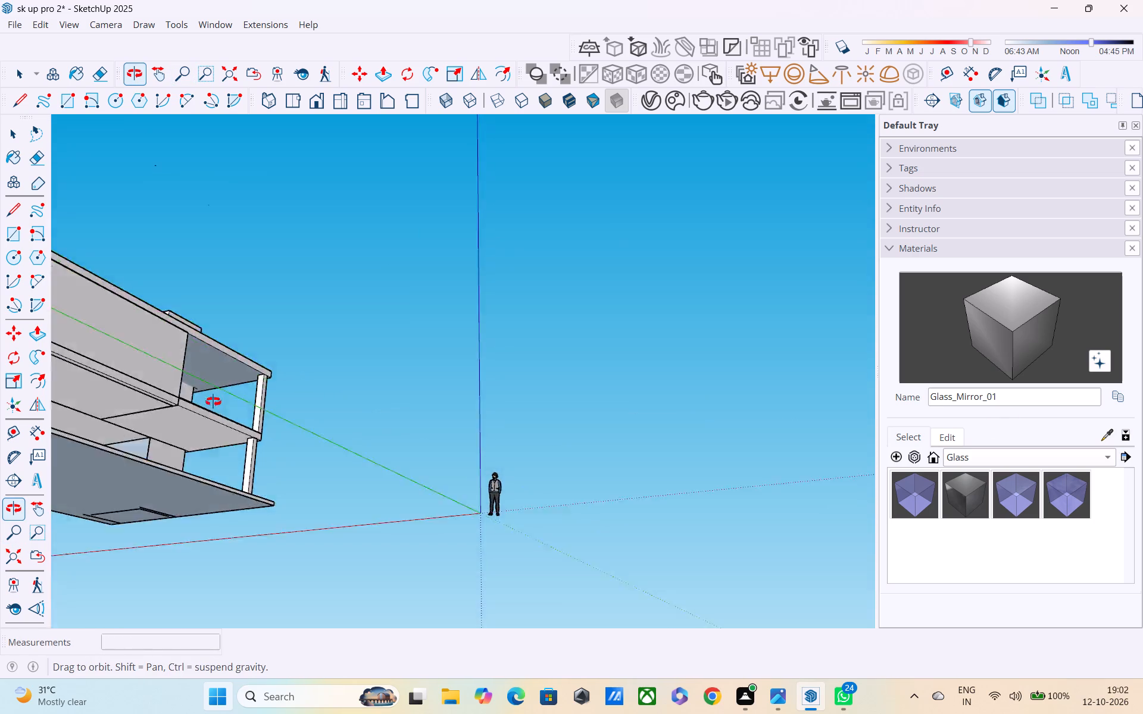
{"action": "middle_click_drag", "start_coordinate": [213, 402], "coordinate": [231, 483]}
{"action": "scroll", "coordinate": [231, 483], "scroll_direction": "up", "scroll_amount": 4}
{"action": "middle_click_drag", "start_coordinate": [218, 461], "coordinate": [276, 463]}
{"action": "scroll", "coordinate": [260, 473], "scroll_direction": "up", "scroll_amount": 1}
{"action": "scroll", "coordinate": [238, 474], "scroll_direction": "down", "scroll_amount": 2}
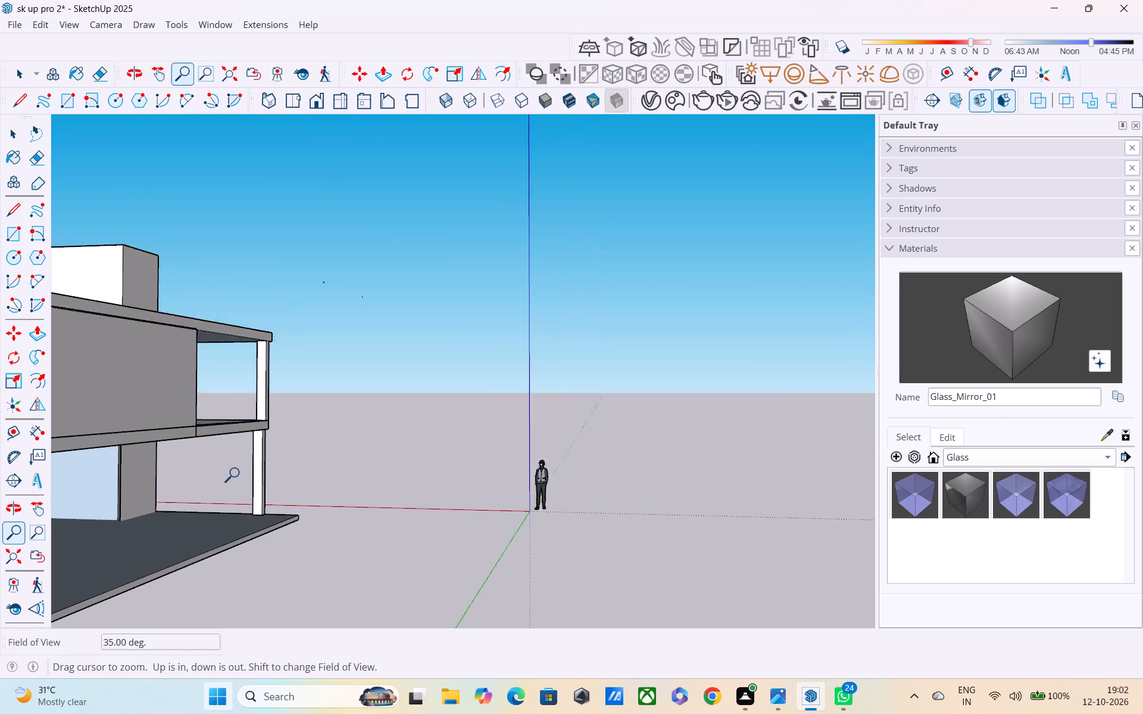
{"action": "scroll", "coordinate": [238, 474], "scroll_direction": "down", "scroll_amount": 6}
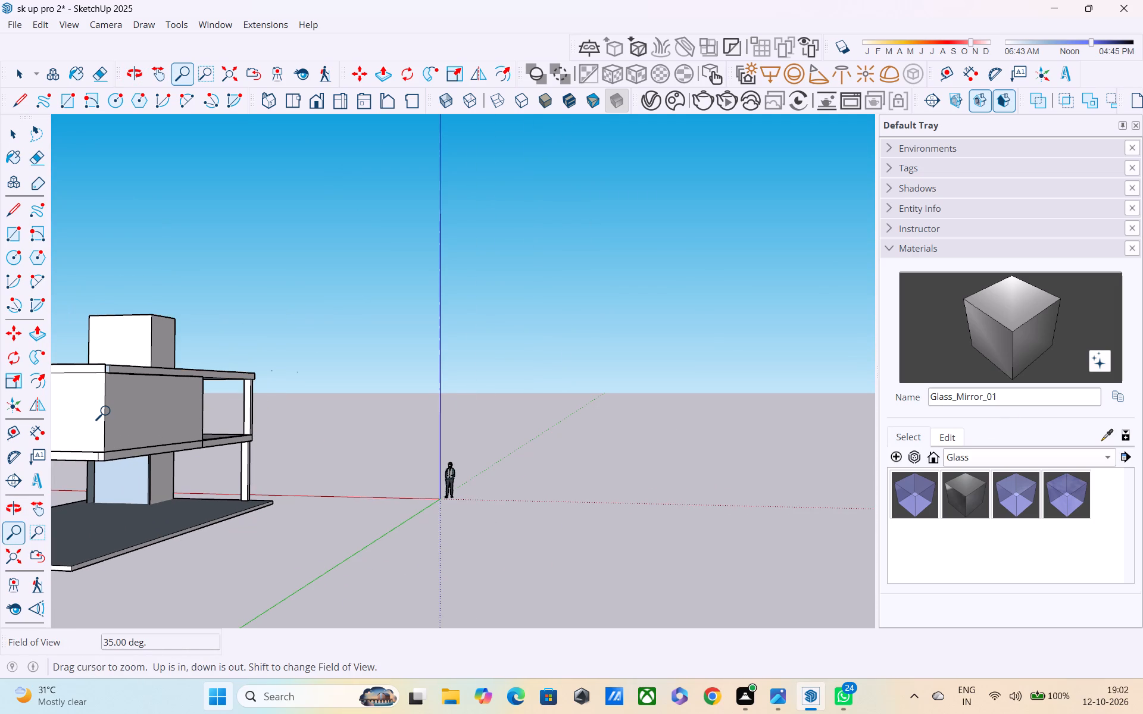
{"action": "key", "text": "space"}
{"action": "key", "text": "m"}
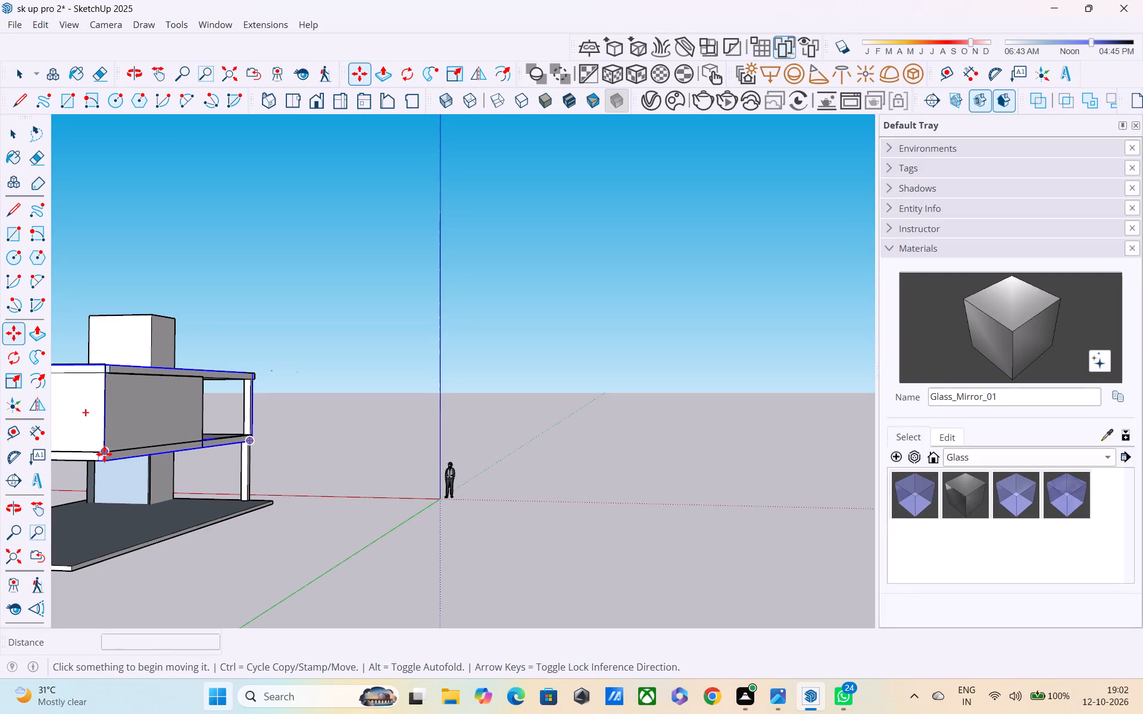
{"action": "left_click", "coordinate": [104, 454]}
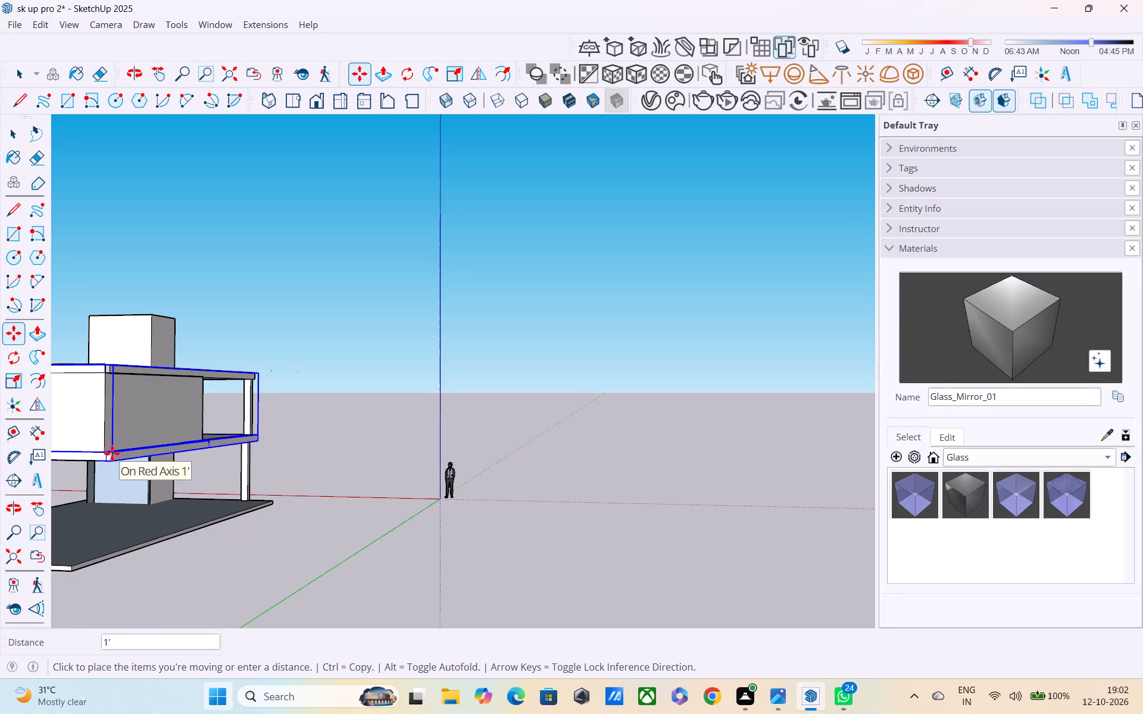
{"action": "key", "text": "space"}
Open the upper-floor walls group, examine it from both sides of the house, and leave the group.
{"action": "left_click", "coordinate": [103, 425]}
{"action": "double_click", "coordinate": [102, 421]}
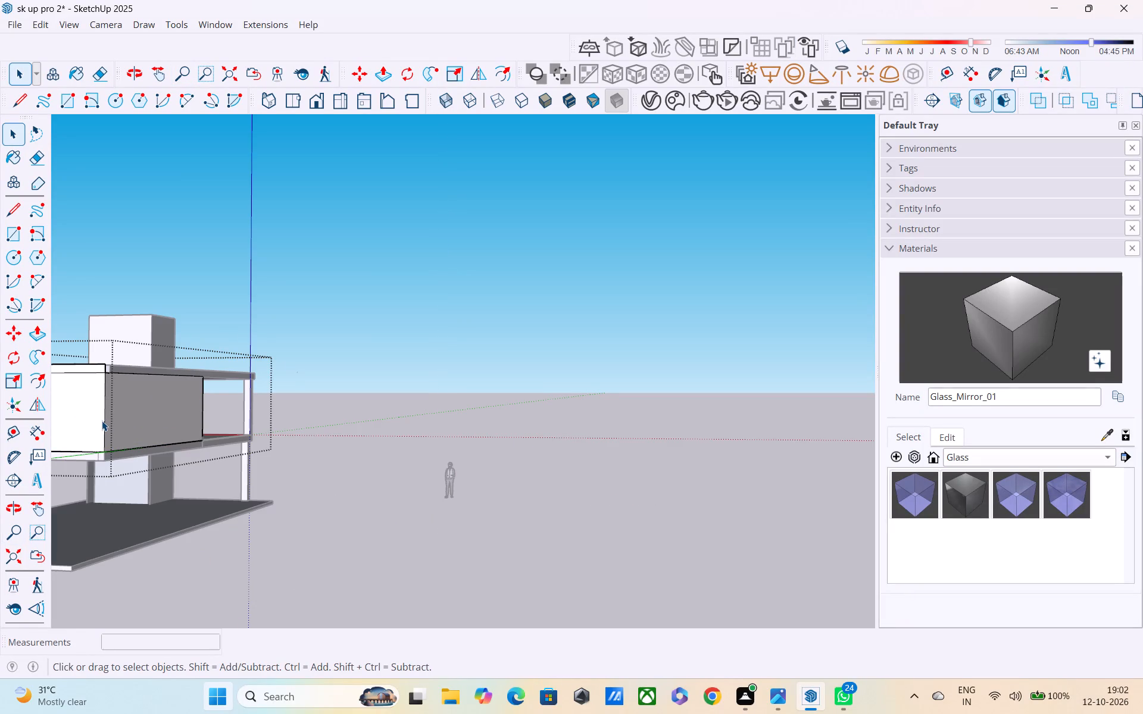
{"action": "scroll", "coordinate": [108, 419], "scroll_direction": "down", "scroll_amount": 5}
{"action": "middle_click_drag", "start_coordinate": [143, 447], "coordinate": [498, 467]}
{"action": "scroll", "coordinate": [496, 470], "scroll_direction": "up", "scroll_amount": 1}
{"action": "scroll", "coordinate": [496, 470], "scroll_direction": "down", "scroll_amount": 5}
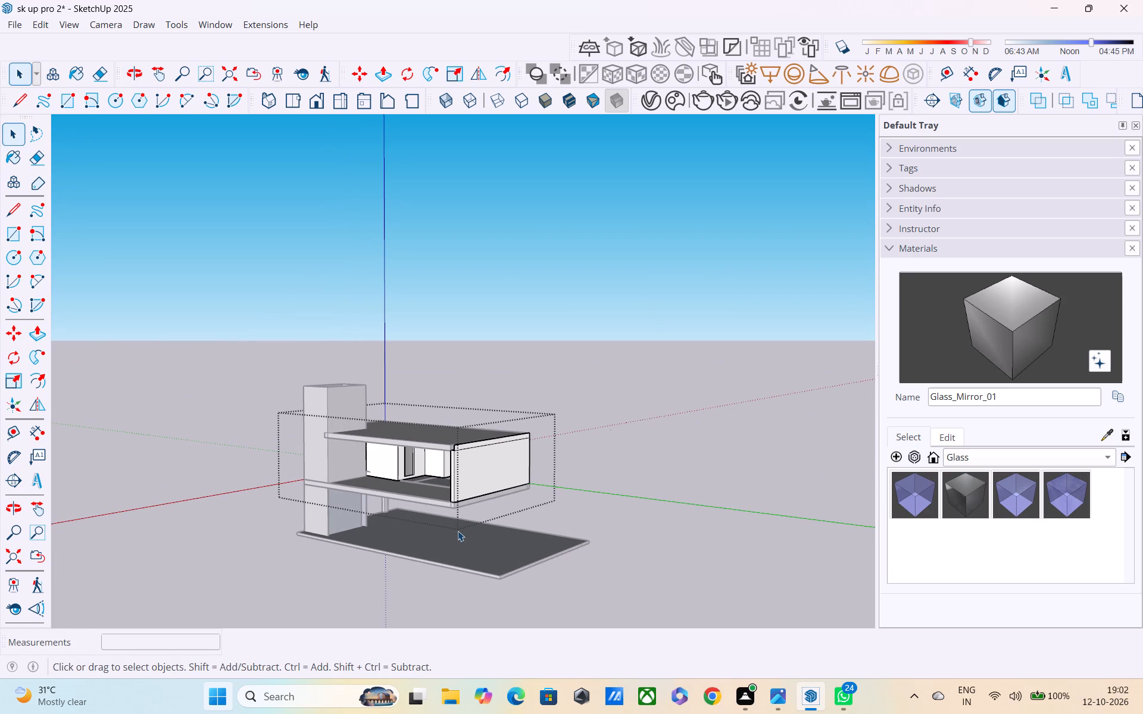
{"action": "middle_click_drag", "start_coordinate": [450, 527], "coordinate": [779, 527]}
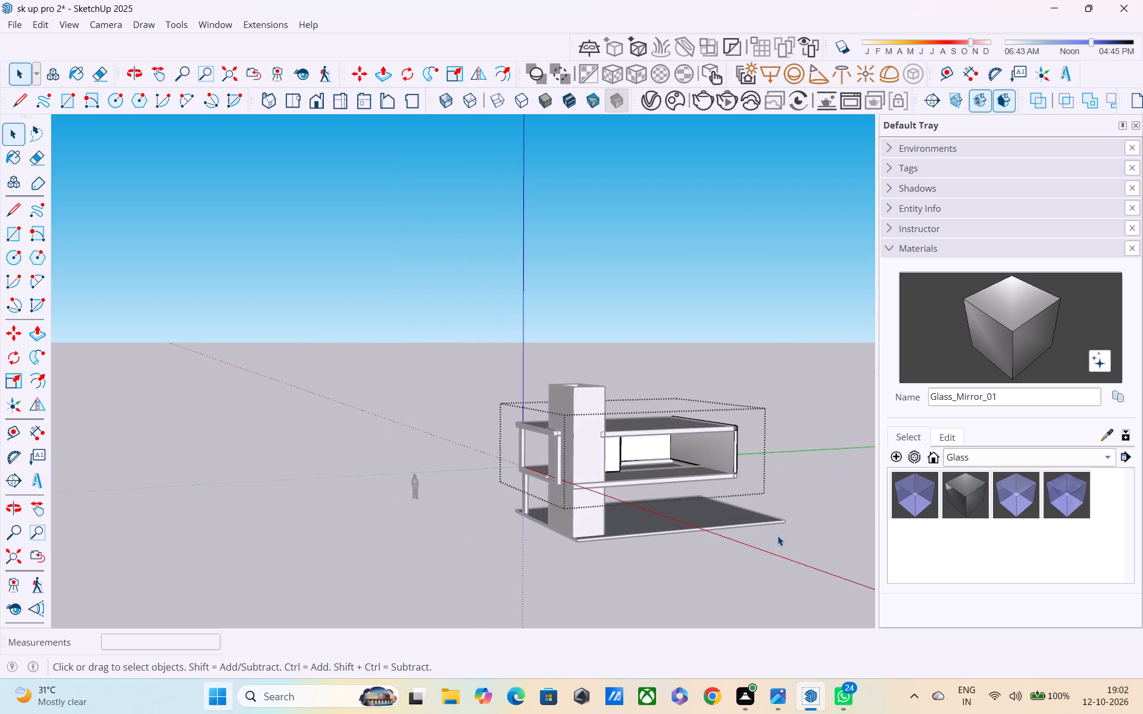
{"action": "key", "text": "Escape"}
{"action": "middle_click_drag", "start_coordinate": [707, 534], "coordinate": [871, 519]}
Delete the upper-floor group that includes the floor edge between the outer post and the tower.
{"action": "scroll", "coordinate": [542, 487], "scroll_direction": "up", "scroll_amount": 2}
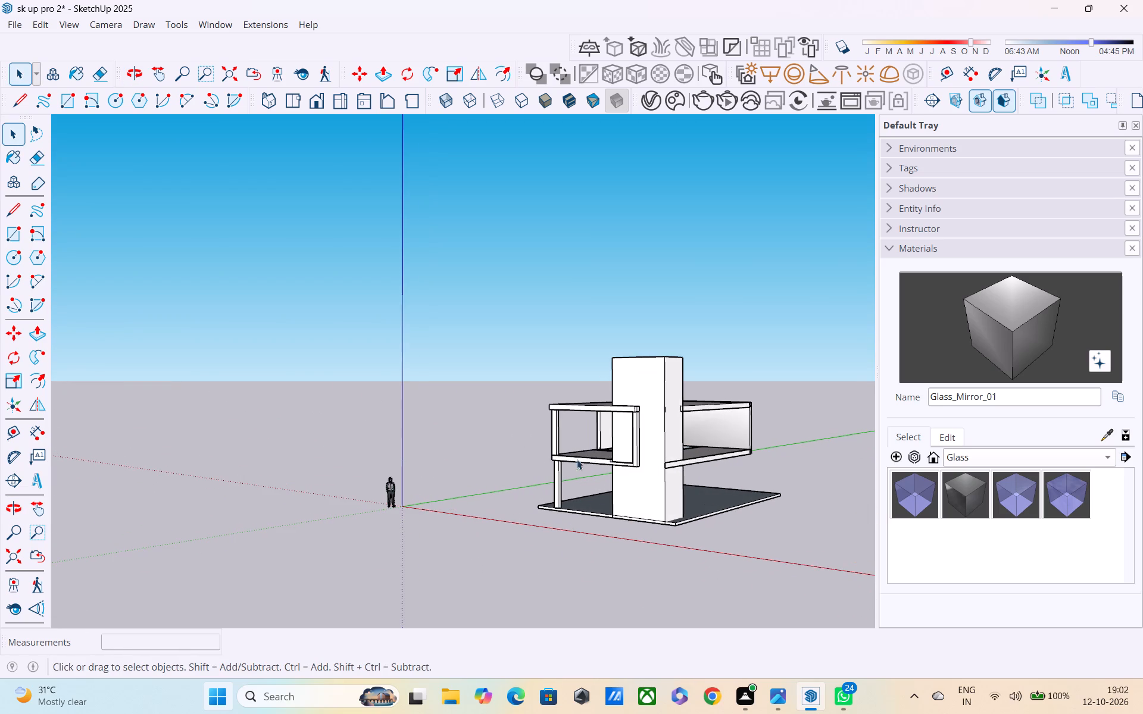
{"action": "left_click", "coordinate": [591, 459]}
{"action": "left_click", "coordinate": [590, 463]}
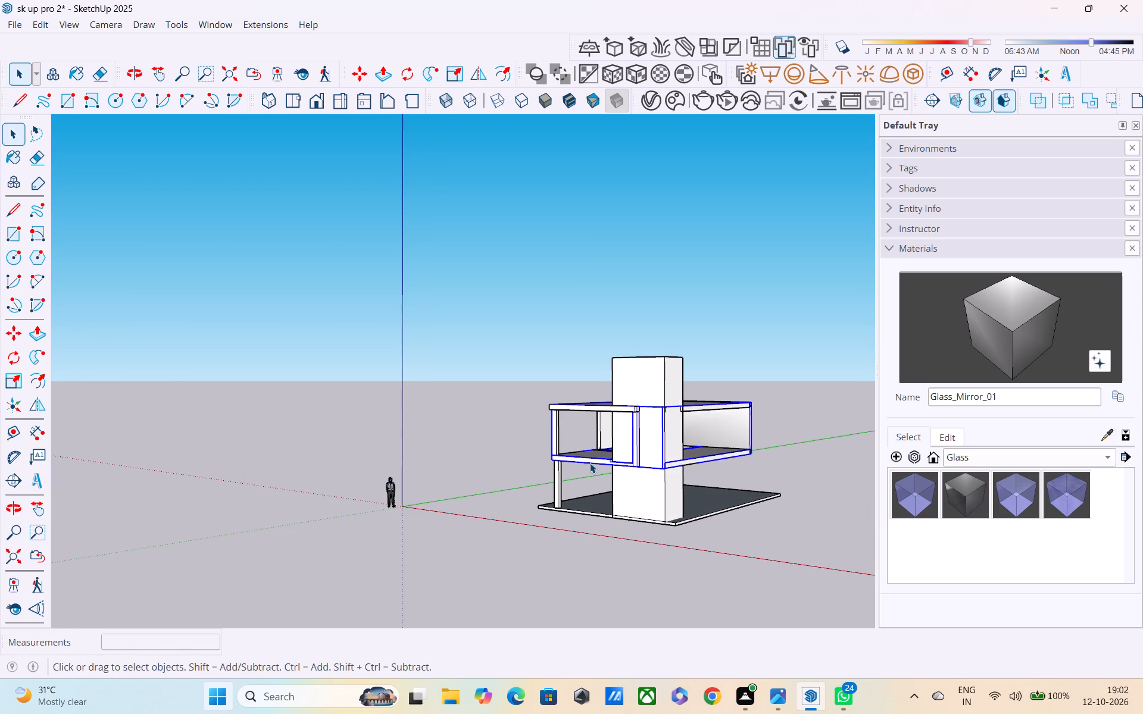
{"action": "middle_click_drag", "start_coordinate": [587, 467], "coordinate": [652, 550]}
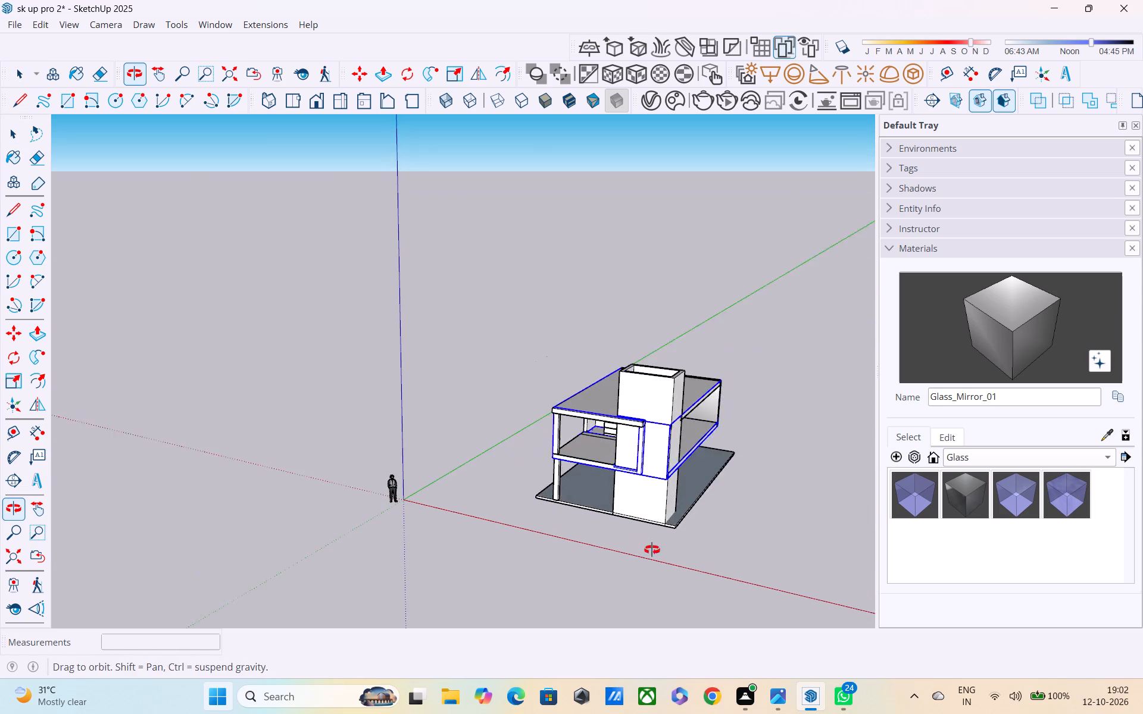
{"action": "middle_click_drag", "start_coordinate": [652, 550], "coordinate": [674, 549]}
{"action": "key", "text": "Delete"}
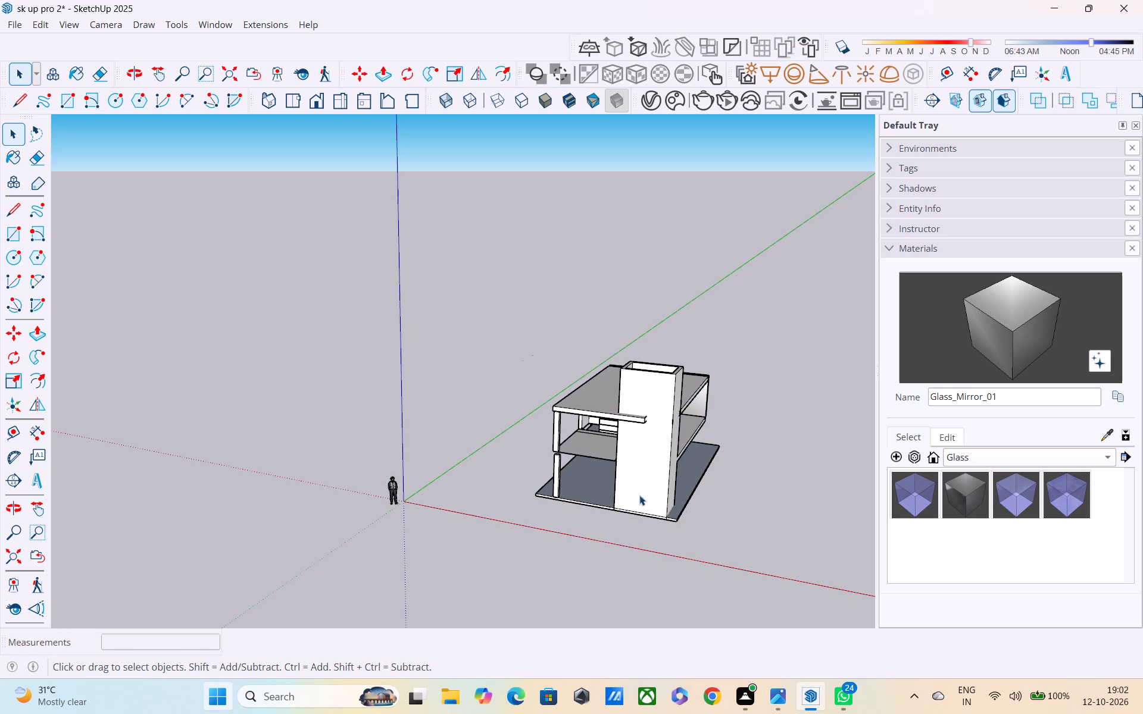
Delete the remaining upper-floor floor piece between the outer post and the tower.
{"action": "middle_click_drag", "start_coordinate": [541, 470], "coordinate": [604, 374]}
{"action": "left_click", "coordinate": [593, 443]}
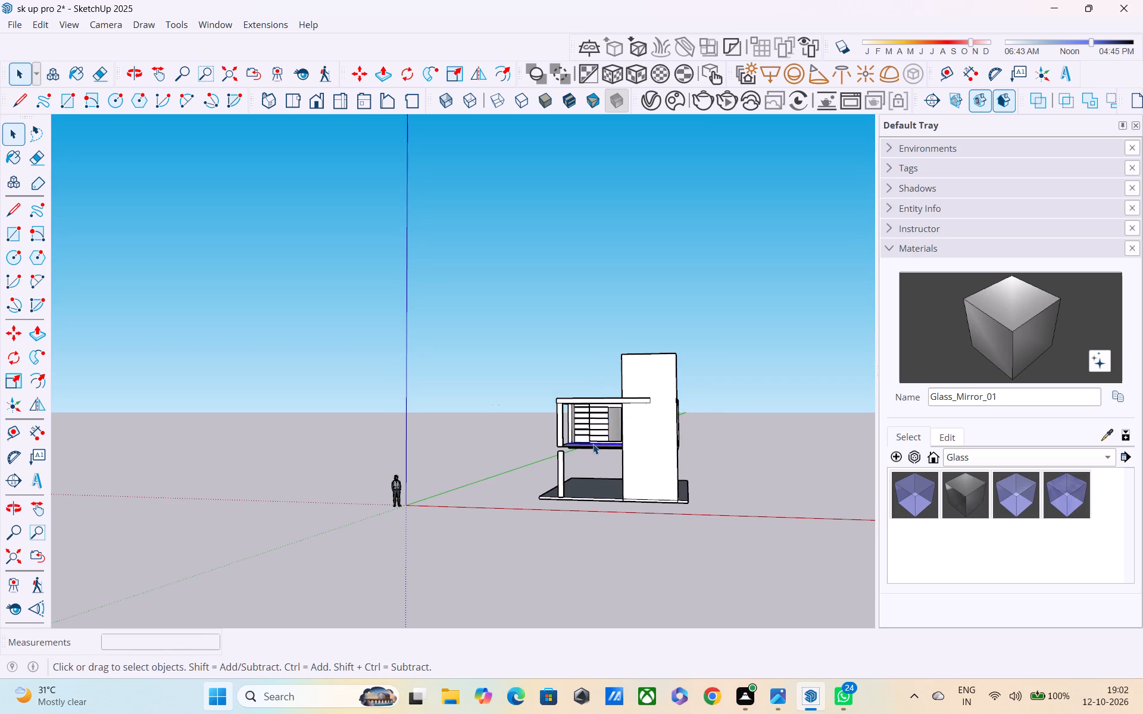
{"action": "key", "text": "Delete"}
Examine the remaining upper-floor edges and faces beneath the walls from the post side of the house.
{"action": "middle_click_drag", "start_coordinate": [594, 452], "coordinate": [663, 519]}
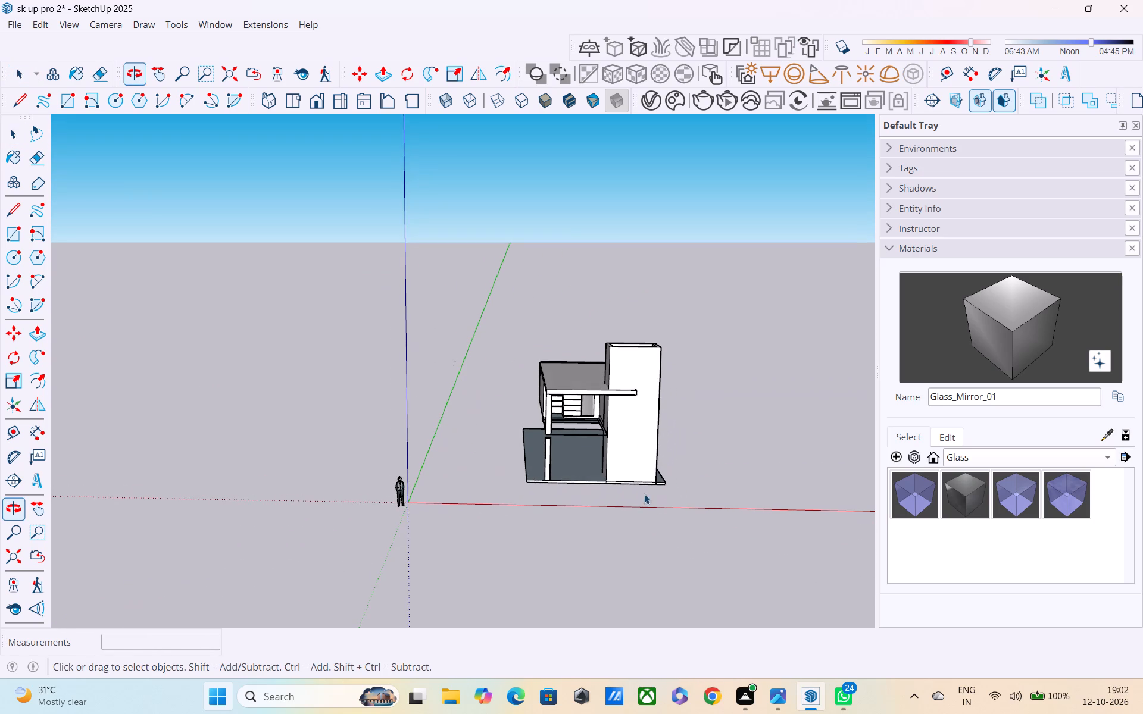
{"action": "left_click", "coordinate": [563, 432]}
{"action": "left_click", "coordinate": [565, 439]}
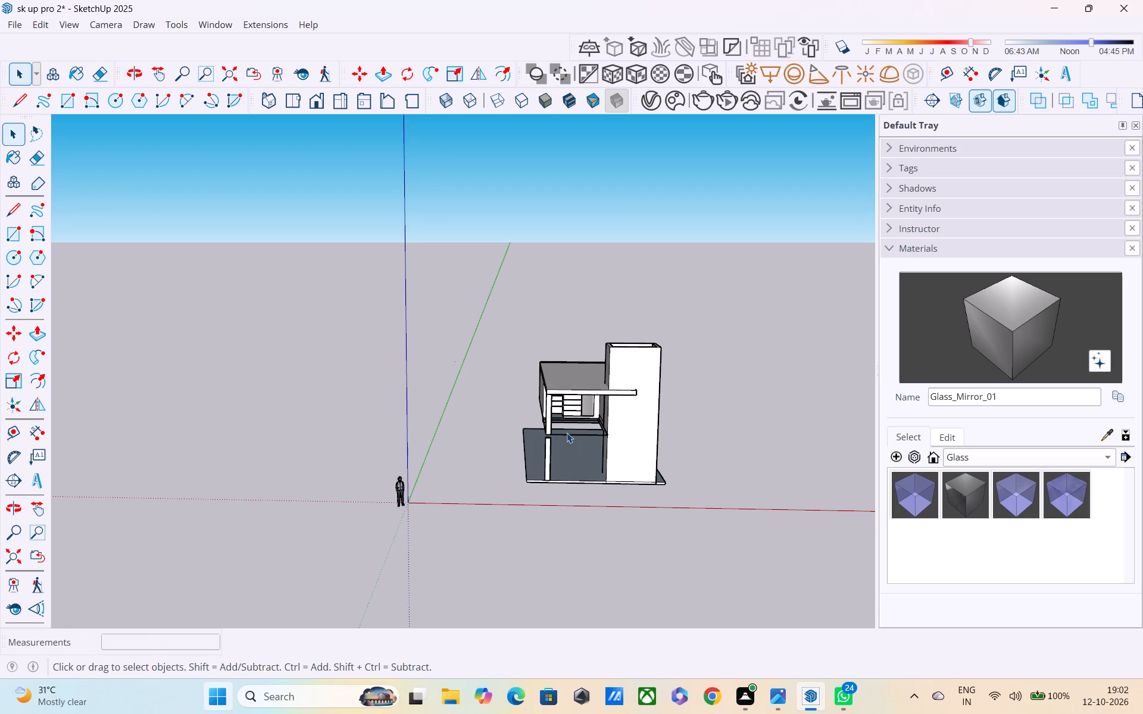
{"action": "left_click", "coordinate": [567, 433]}
{"action": "middle_click_drag", "start_coordinate": [569, 428], "coordinate": [761, 393]}
{"action": "scroll", "coordinate": [592, 426], "scroll_direction": "up", "scroll_amount": 4}
{"action": "middle_click_drag", "start_coordinate": [366, 468], "coordinate": [561, 452]}
{"action": "scroll", "coordinate": [366, 468], "scroll_direction": "up", "scroll_amount": 1}
{"action": "scroll", "coordinate": [136, 439], "scroll_direction": "up", "scroll_amount": 5}
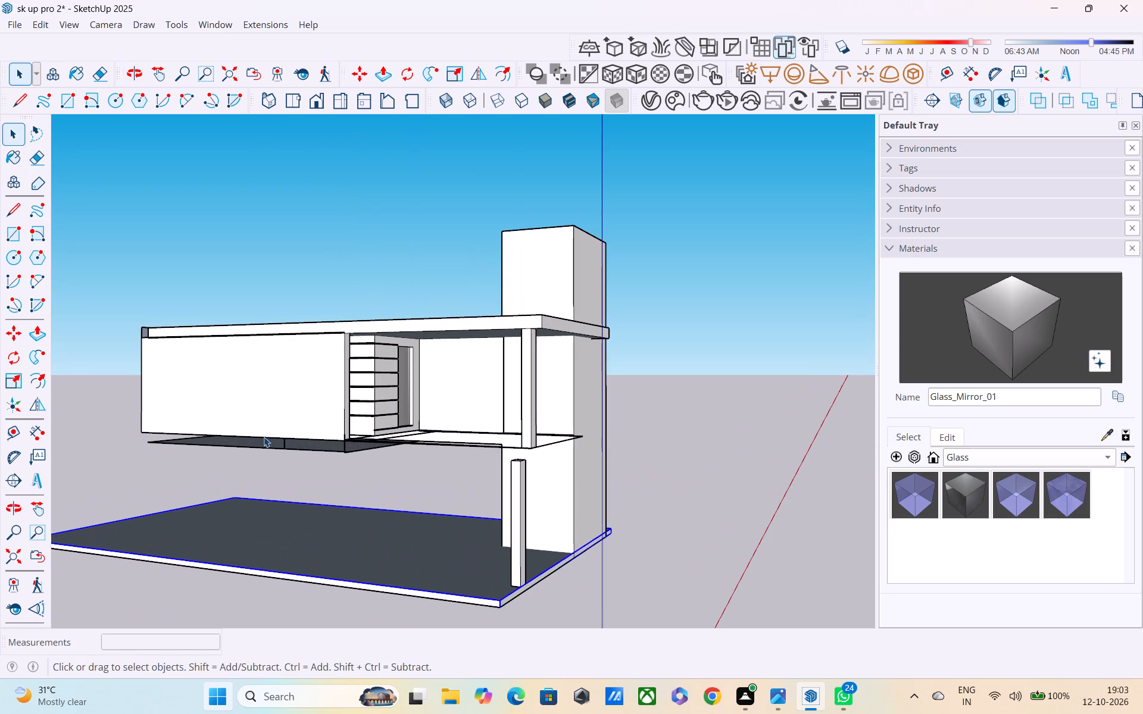
{"action": "left_click", "coordinate": [266, 447]}
{"action": "left_click", "coordinate": [266, 447]}
{"action": "double_click", "coordinate": [348, 453]}
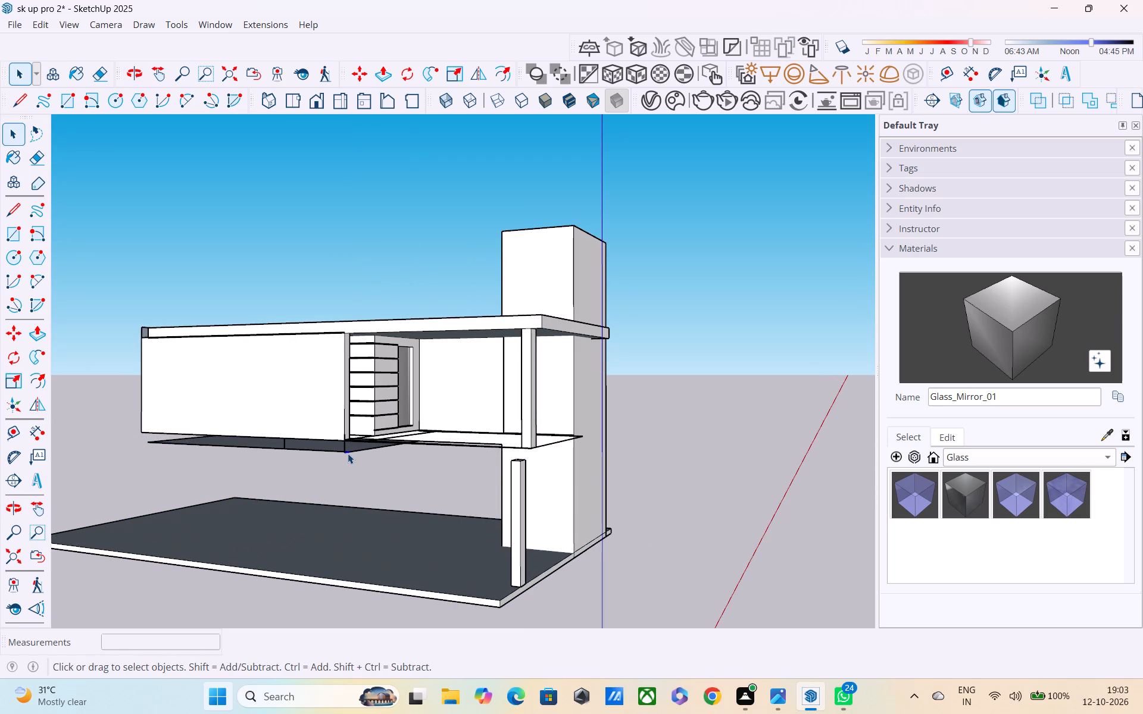
Delete the loose edge running from the foot of the upper outer post to the tower.
{"action": "middle_click_drag", "start_coordinate": [355, 446], "coordinate": [225, 493]}
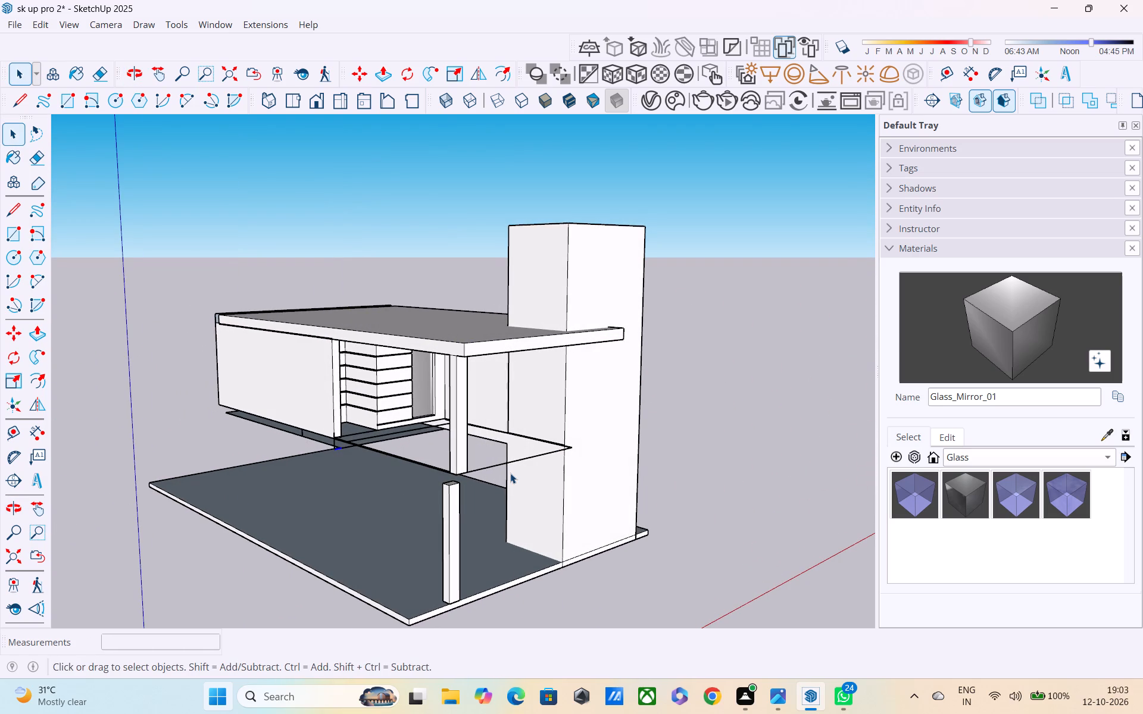
{"action": "left_click", "coordinate": [511, 458]}
{"action": "scroll", "coordinate": [511, 458], "scroll_direction": "up", "scroll_amount": 1}
{"action": "middle_click_drag", "start_coordinate": [511, 458], "coordinate": [471, 415]}
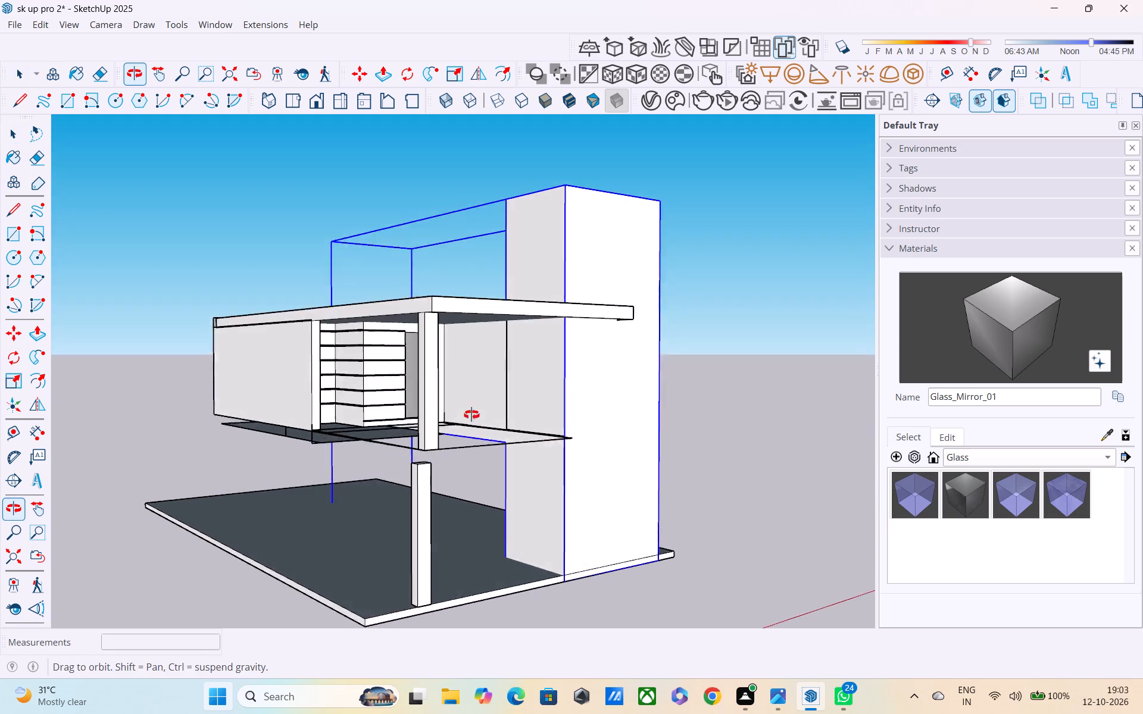
{"action": "middle_click_drag", "start_coordinate": [471, 415], "coordinate": [464, 411]}
{"action": "scroll", "coordinate": [464, 411], "scroll_direction": "up", "scroll_amount": 1}
{"action": "left_click", "coordinate": [460, 447]}
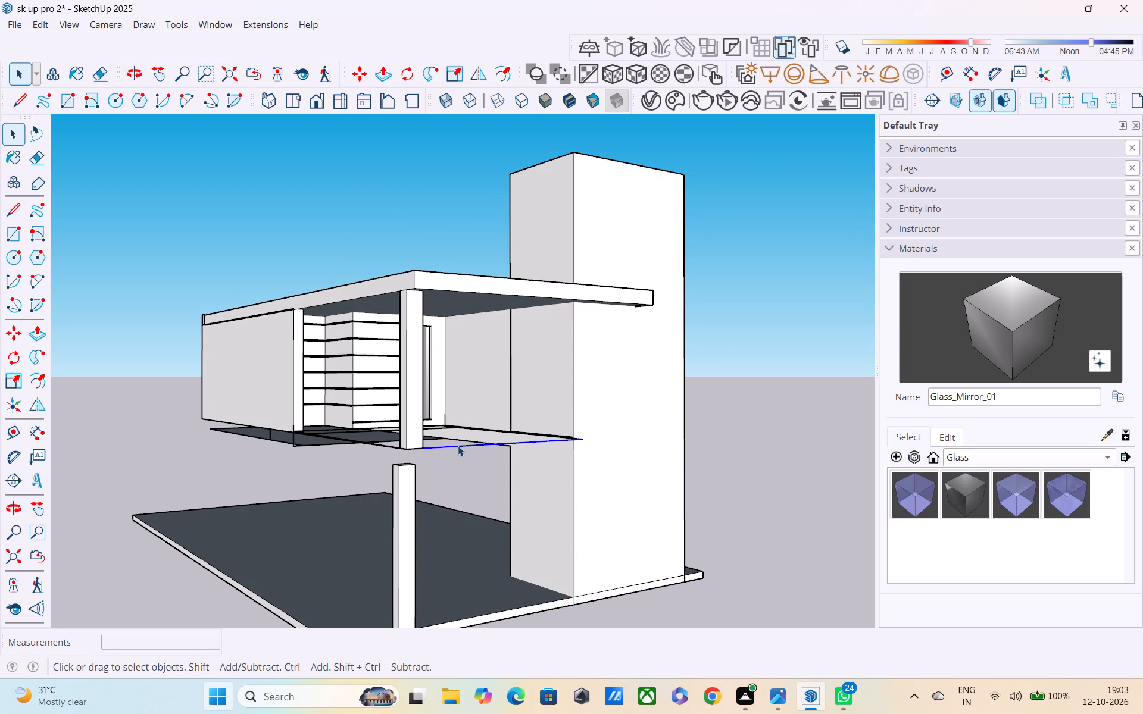
{"action": "key", "text": "Delete"}
Examine the leftover floor edges along the tower and below the upper-floor walls up close.
{"action": "middle_click_drag", "start_coordinate": [448, 452], "coordinate": [245, 548]}
{"action": "middle_click_drag", "start_coordinate": [351, 497], "coordinate": [648, 439]}
{"action": "scroll", "coordinate": [648, 439], "scroll_direction": "up", "scroll_amount": 1}
{"action": "scroll", "coordinate": [464, 421], "scroll_direction": "up", "scroll_amount": 2}
{"action": "middle_click_drag", "start_coordinate": [464, 421], "coordinate": [583, 426]}
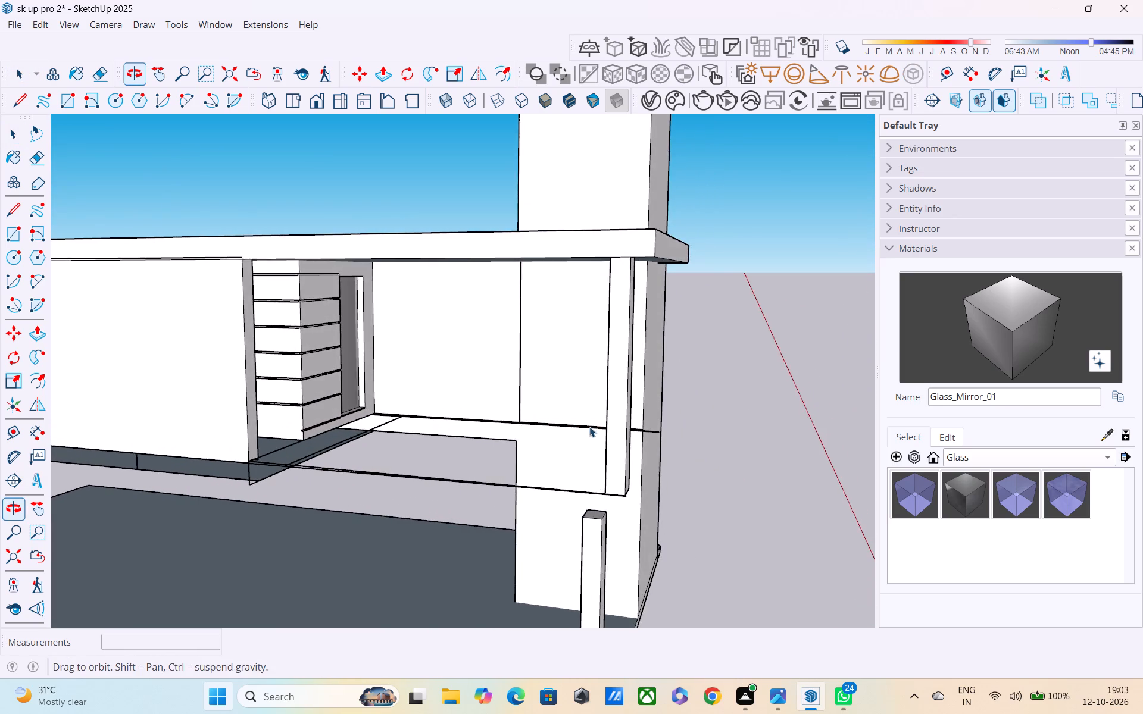
{"action": "scroll", "coordinate": [680, 428], "scroll_direction": "up", "scroll_amount": 3}
{"action": "middle_click_drag", "start_coordinate": [643, 434], "coordinate": [376, 478]}
{"action": "scroll", "coordinate": [476, 480], "scroll_direction": "up", "scroll_amount": 5}
{"action": "middle_click_drag", "start_coordinate": [713, 478], "coordinate": [656, 475]}
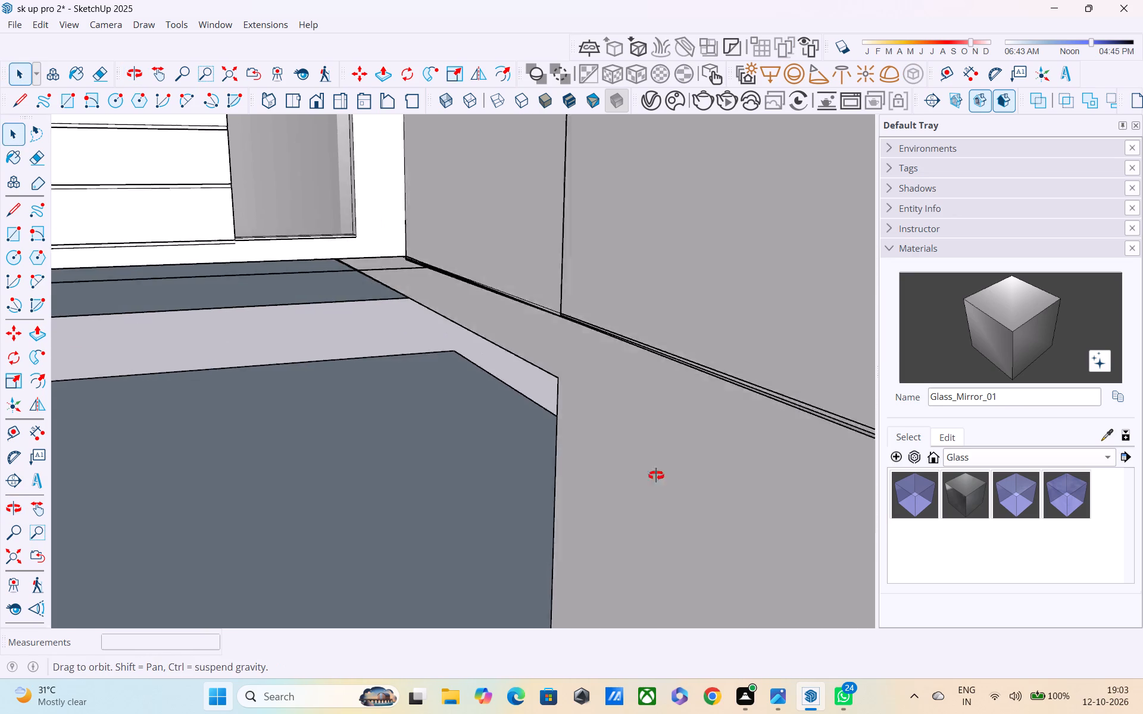
{"action": "middle_click_drag", "start_coordinate": [656, 475], "coordinate": [544, 423]}
{"action": "scroll", "coordinate": [544, 423], "scroll_direction": "down", "scroll_amount": 5}
{"action": "middle_click_drag", "start_coordinate": [379, 421], "coordinate": [419, 474]}
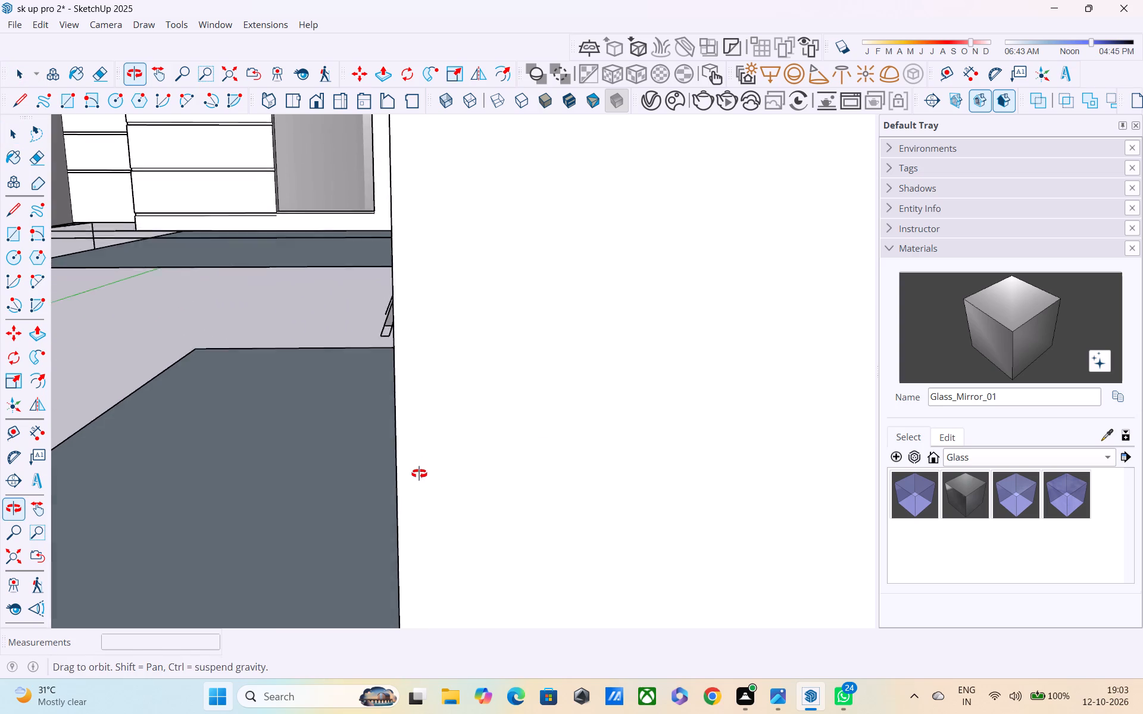
{"action": "middle_click_drag", "start_coordinate": [419, 474], "coordinate": [427, 483]}
{"action": "scroll", "coordinate": [427, 483], "scroll_direction": "up", "scroll_amount": 1}
{"action": "triple_click", "coordinate": [392, 327]}
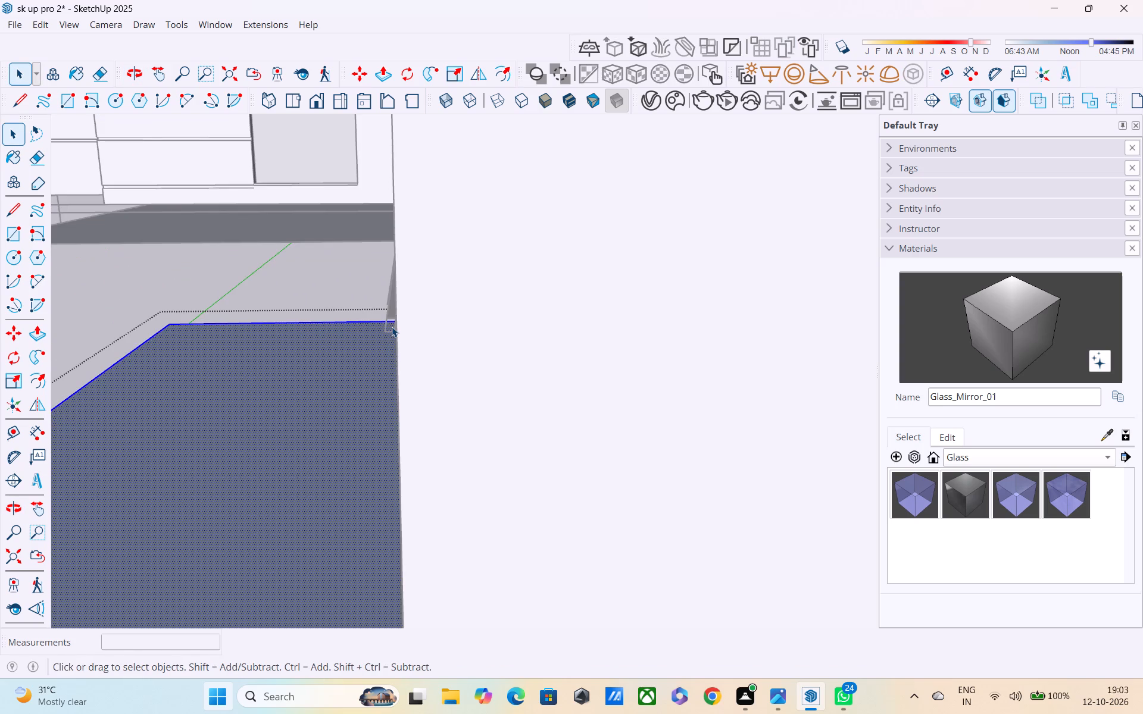
{"action": "scroll", "coordinate": [392, 327], "scroll_direction": "down", "scroll_amount": 1}
{"action": "middle_click_drag", "start_coordinate": [398, 334], "coordinate": [803, 353]}
{"action": "scroll", "coordinate": [570, 353], "scroll_direction": "down", "scroll_amount": 5}
{"action": "scroll", "coordinate": [332, 361], "scroll_direction": "down", "scroll_amount": 3}
{"action": "scroll", "coordinate": [332, 361], "scroll_direction": "up", "scroll_amount": 1}
{"action": "scroll", "coordinate": [221, 365], "scroll_direction": "down", "scroll_amount": 5}
{"action": "left_click", "coordinate": [102, 324]}
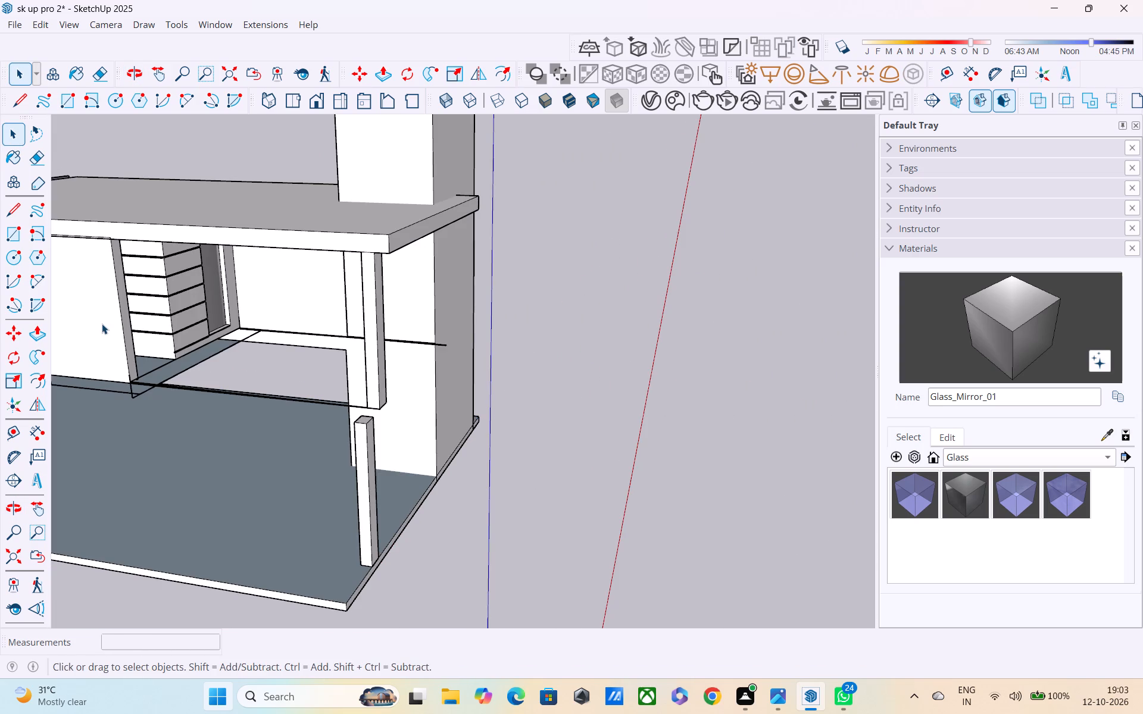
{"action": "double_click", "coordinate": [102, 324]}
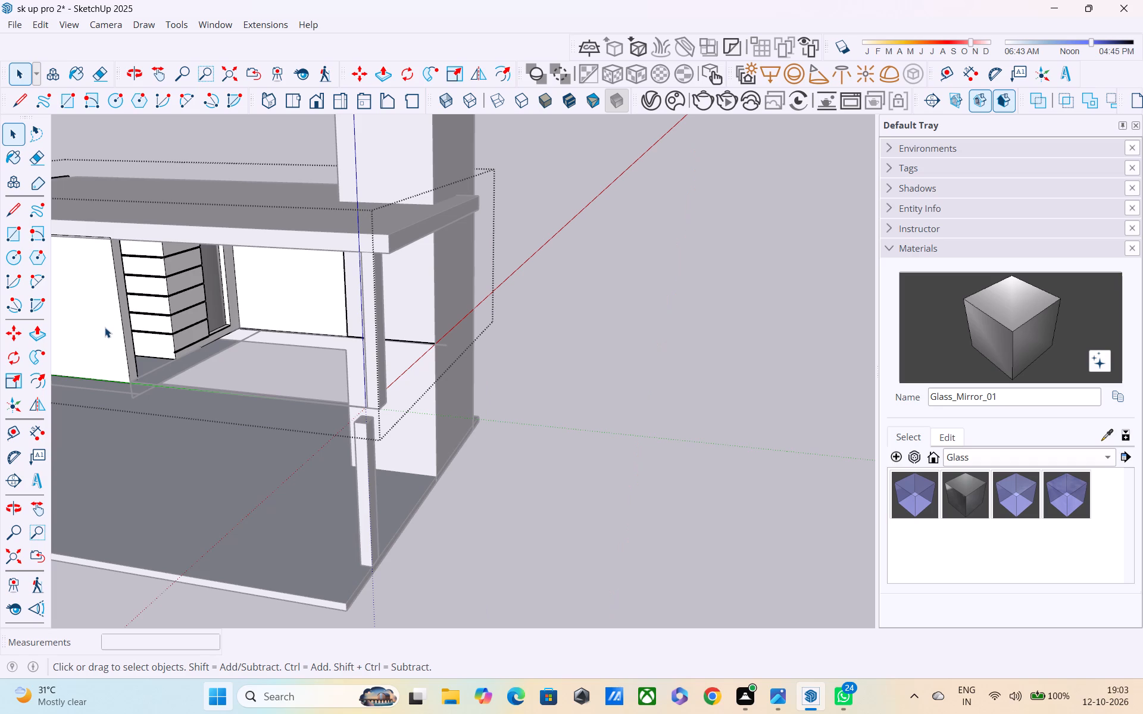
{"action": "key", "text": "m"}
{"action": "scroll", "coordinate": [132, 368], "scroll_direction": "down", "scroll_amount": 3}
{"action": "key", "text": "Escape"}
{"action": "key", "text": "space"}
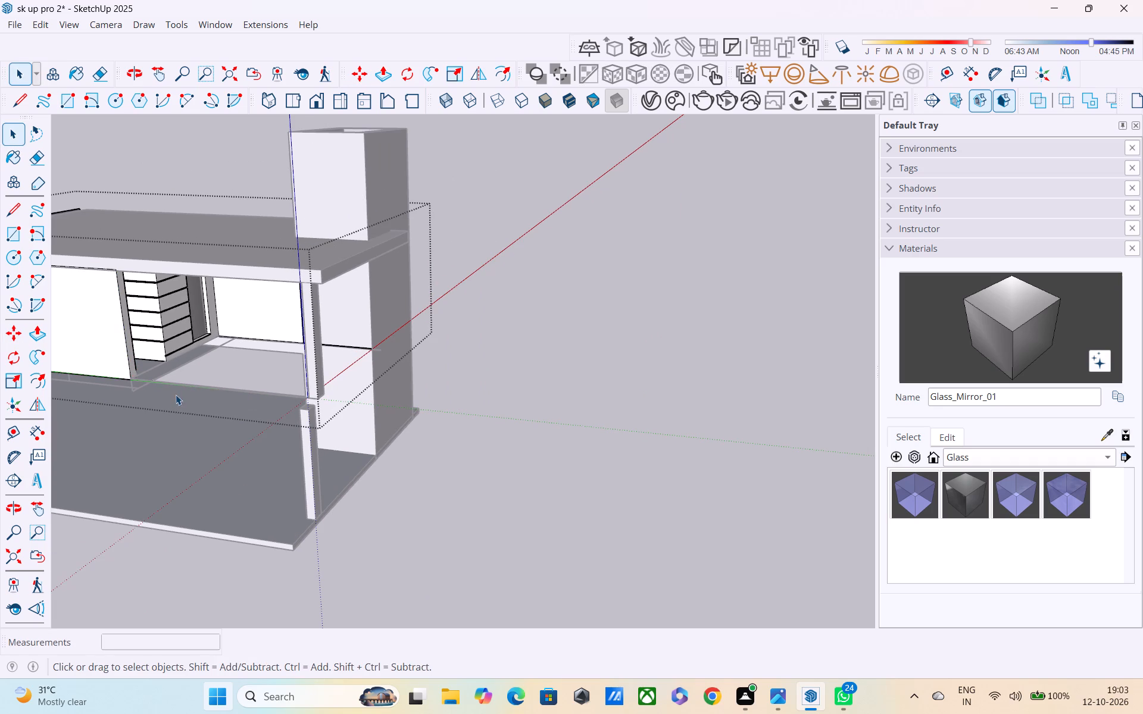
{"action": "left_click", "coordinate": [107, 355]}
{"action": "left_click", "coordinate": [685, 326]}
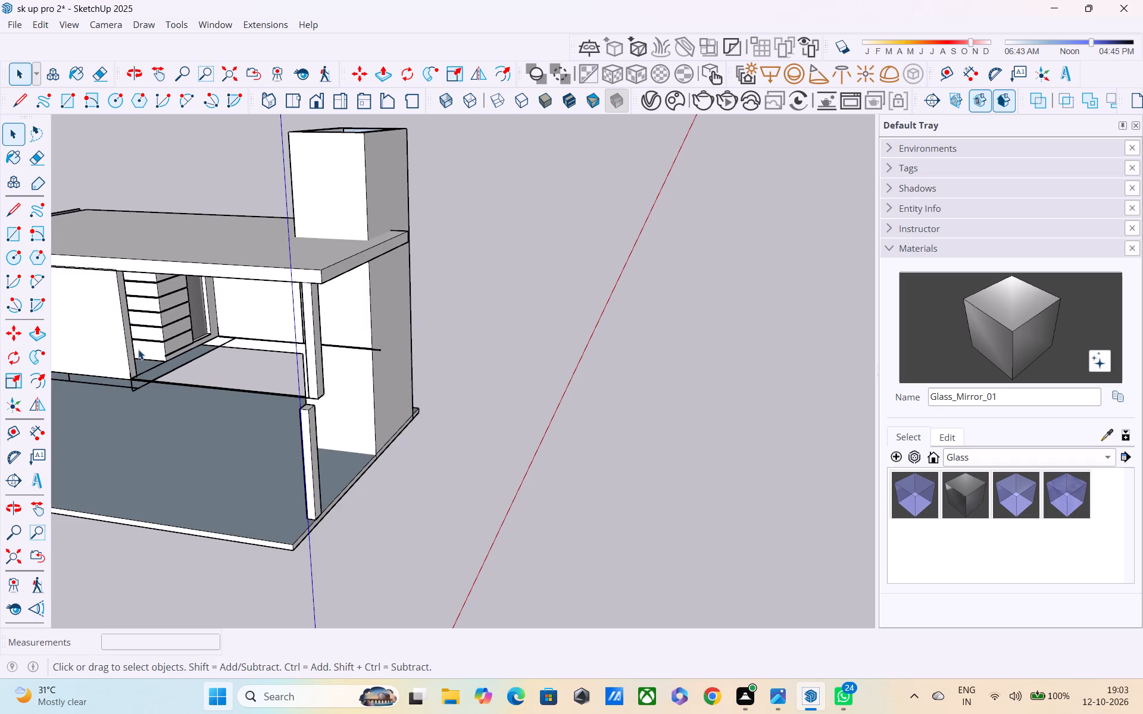
Move the upper-floor walls group about 63' 10" out of the house, clear of the slabs and tower.
{"action": "left_click", "coordinate": [136, 349]}
{"action": "key", "text": "m"}
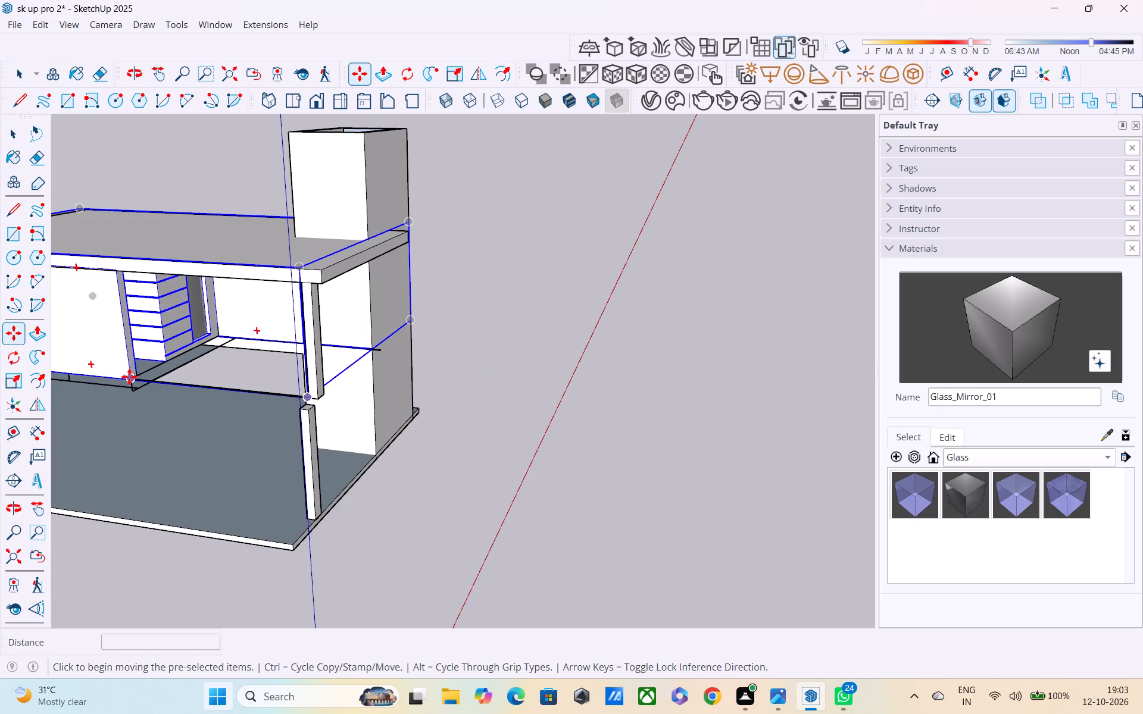
{"action": "scroll", "coordinate": [129, 377], "scroll_direction": "down", "scroll_amount": 4}
{"action": "middle_click_drag", "start_coordinate": [136, 386], "coordinate": [488, 374], "text": "shift"}
{"action": "scroll", "coordinate": [480, 374], "scroll_direction": "up", "scroll_amount": 1, "text": "shift"}
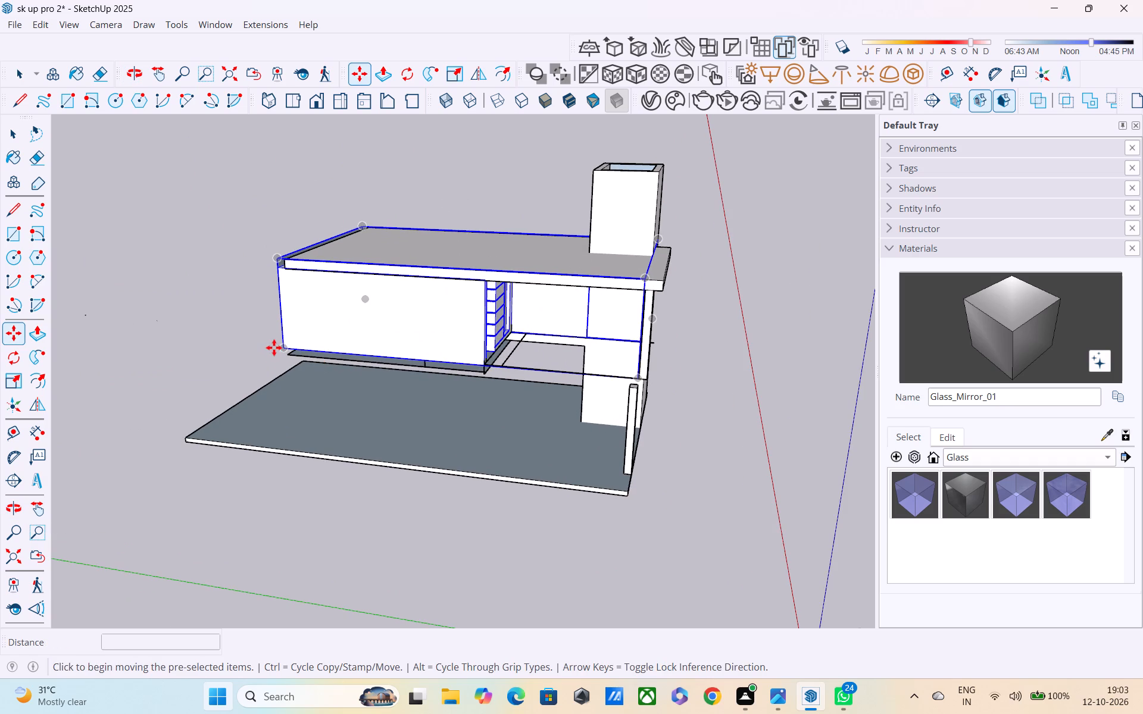
{"action": "left_click", "coordinate": [281, 347]}
{"action": "scroll", "coordinate": [0, 224], "scroll_direction": "down", "scroll_amount": 5}
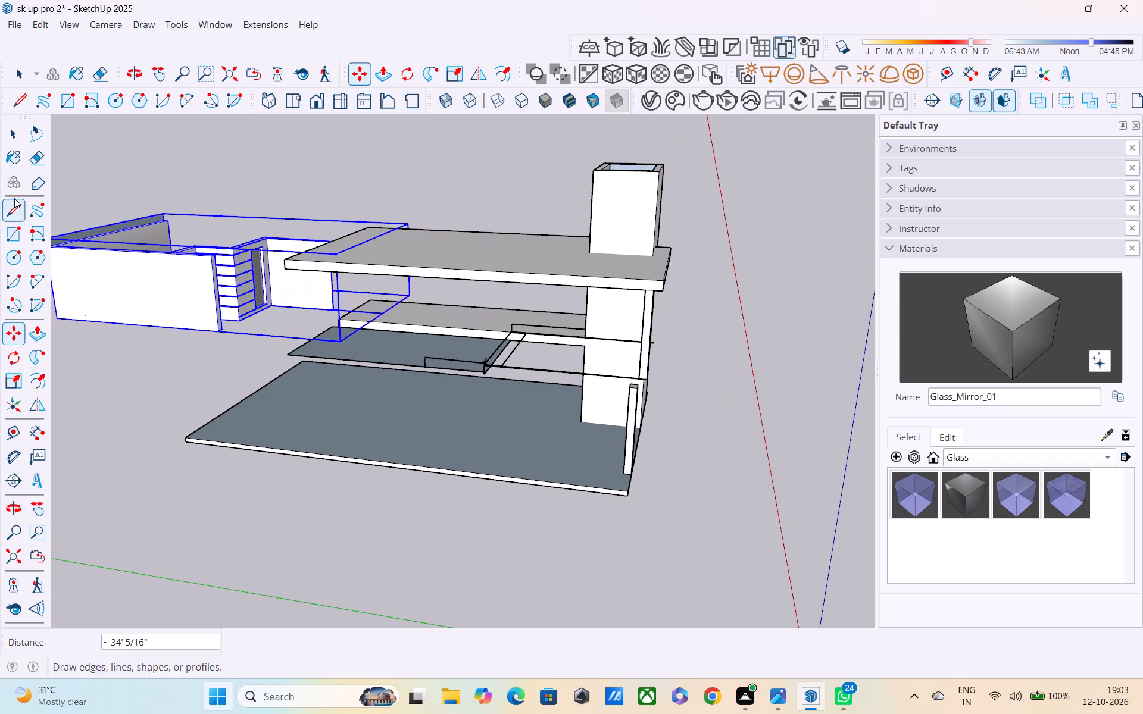
{"action": "scroll", "coordinate": [93, 99], "scroll_direction": "down", "scroll_amount": 2}
{"action": "scroll", "coordinate": [404, 168], "scroll_direction": "down", "scroll_amount": 3}
{"action": "middle_click_drag", "start_coordinate": [559, 253], "coordinate": [539, 253]}
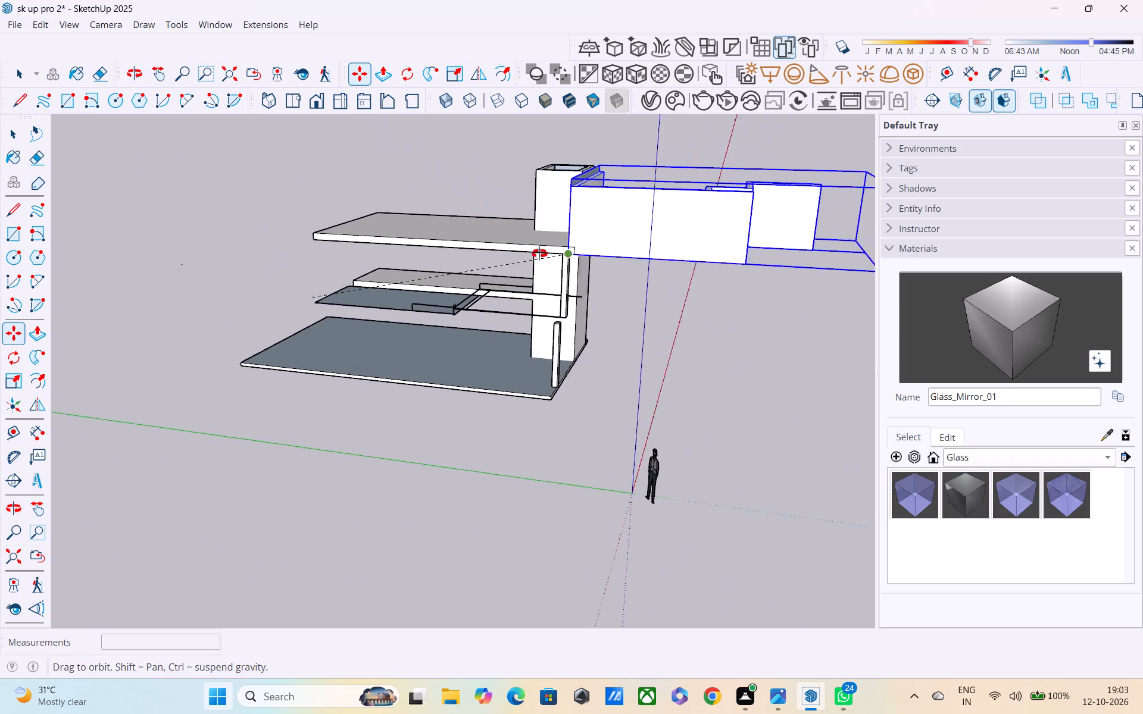
{"action": "middle_click_drag", "start_coordinate": [539, 253], "coordinate": [211, 206]}
{"action": "scroll", "coordinate": [213, 288], "scroll_direction": "up", "scroll_amount": 1}
{"action": "scroll", "coordinate": [210, 310], "scroll_direction": "down", "scroll_amount": 1}
{"action": "left_click", "coordinate": [149, 295]}
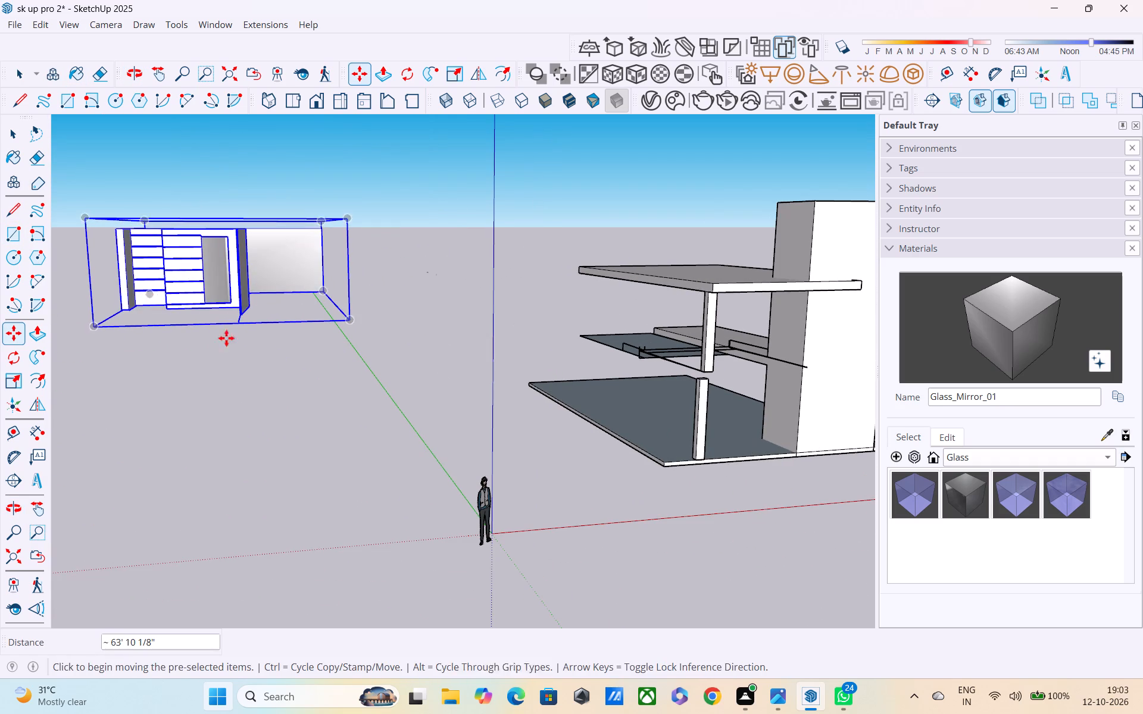
{"action": "key", "text": "space"}
{"action": "left_click", "coordinate": [169, 392]}
Examine the separated walls group and the remaining slabs, posts and tower from several sides.
{"action": "middle_click_drag", "start_coordinate": [221, 380], "coordinate": [367, 380]}
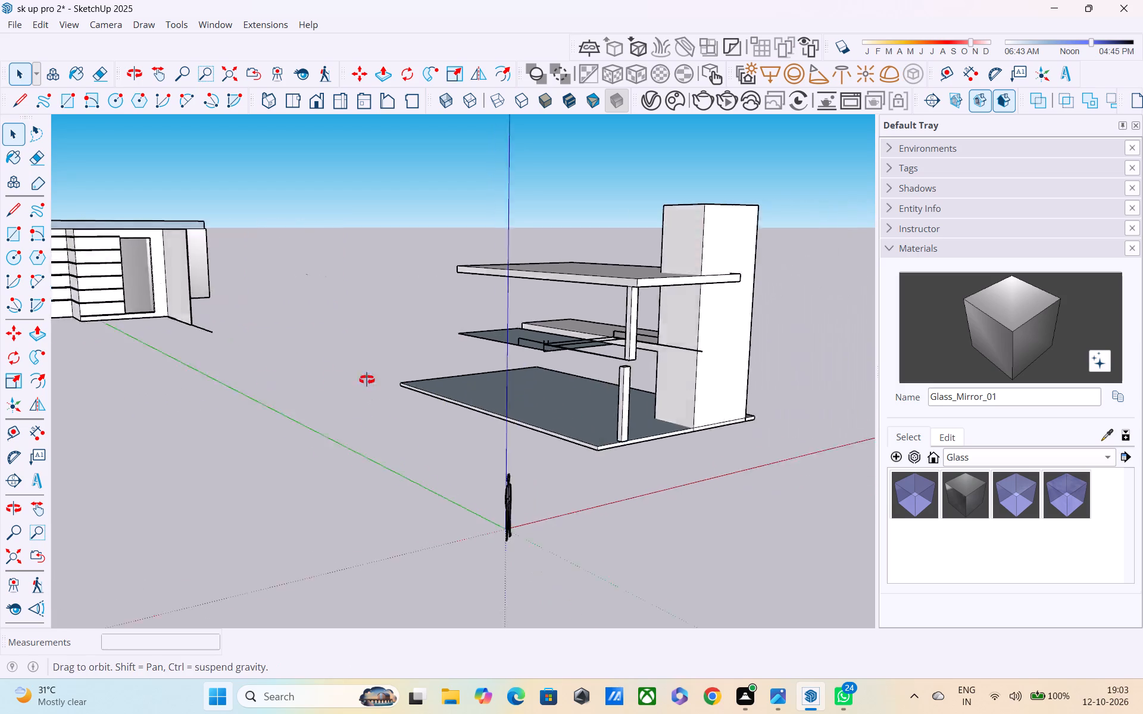
{"action": "middle_click_drag", "start_coordinate": [367, 380], "coordinate": [522, 368]}
{"action": "middle_click_drag", "start_coordinate": [201, 396], "coordinate": [113, 492]}
{"action": "scroll", "coordinate": [201, 396], "scroll_direction": "down", "scroll_amount": 1}
{"action": "scroll", "coordinate": [108, 486], "scroll_direction": "down", "scroll_amount": 1}
{"action": "scroll", "coordinate": [118, 393], "scroll_direction": "down", "scroll_amount": 3}
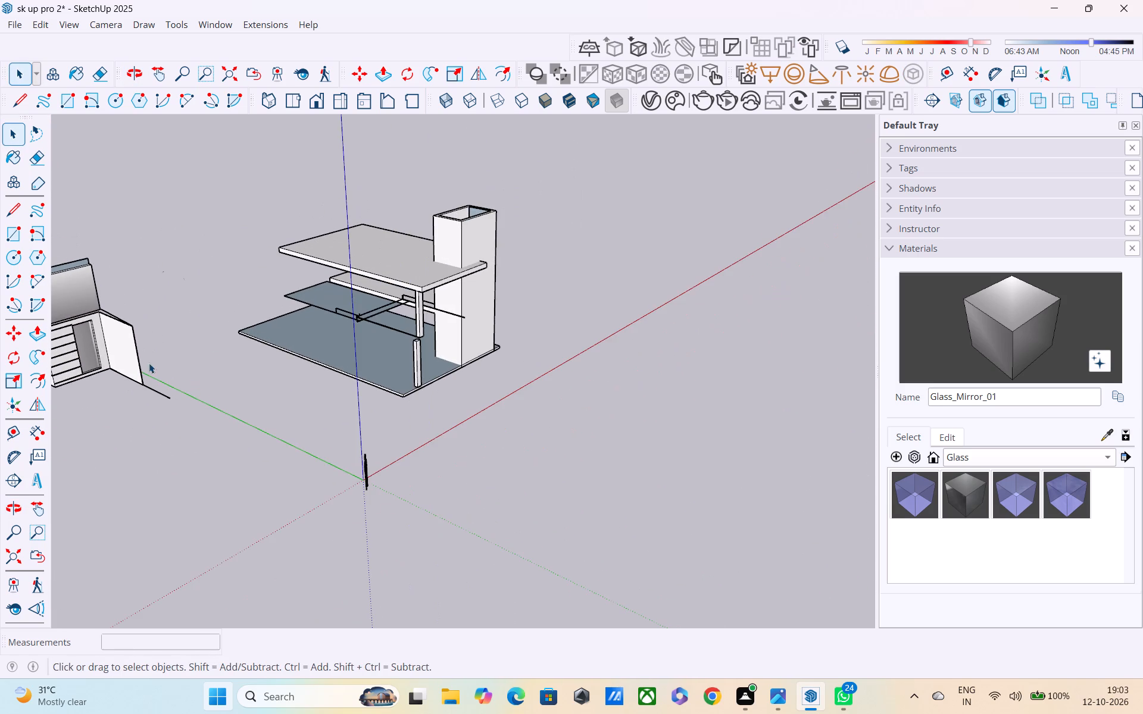
{"action": "middle_click_drag", "start_coordinate": [263, 375], "coordinate": [280, 377]}
{"action": "scroll", "coordinate": [268, 375], "scroll_direction": "down", "scroll_amount": 7}
{"action": "middle_click_drag", "start_coordinate": [173, 374], "coordinate": [247, 395]}
{"action": "scroll", "coordinate": [247, 395], "scroll_direction": "up", "scroll_amount": 1}
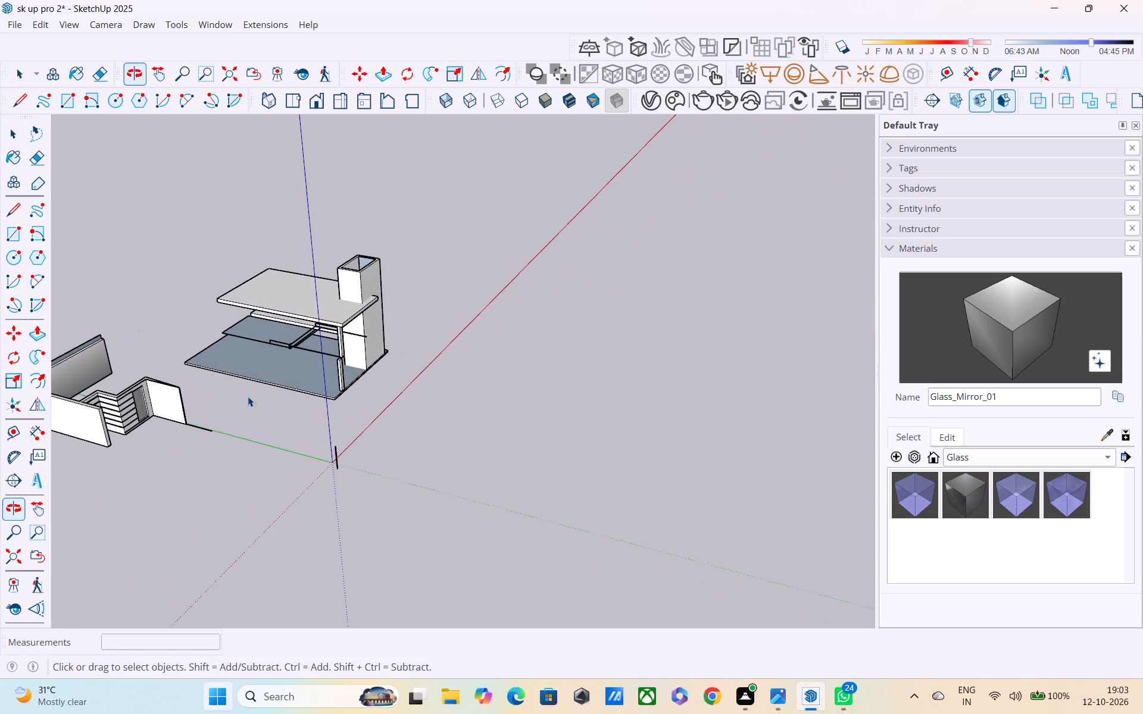
{"action": "scroll", "coordinate": [245, 399], "scroll_direction": "down", "scroll_amount": 3}
{"action": "scroll", "coordinate": [227, 412], "scroll_direction": "up", "scroll_amount": 7}
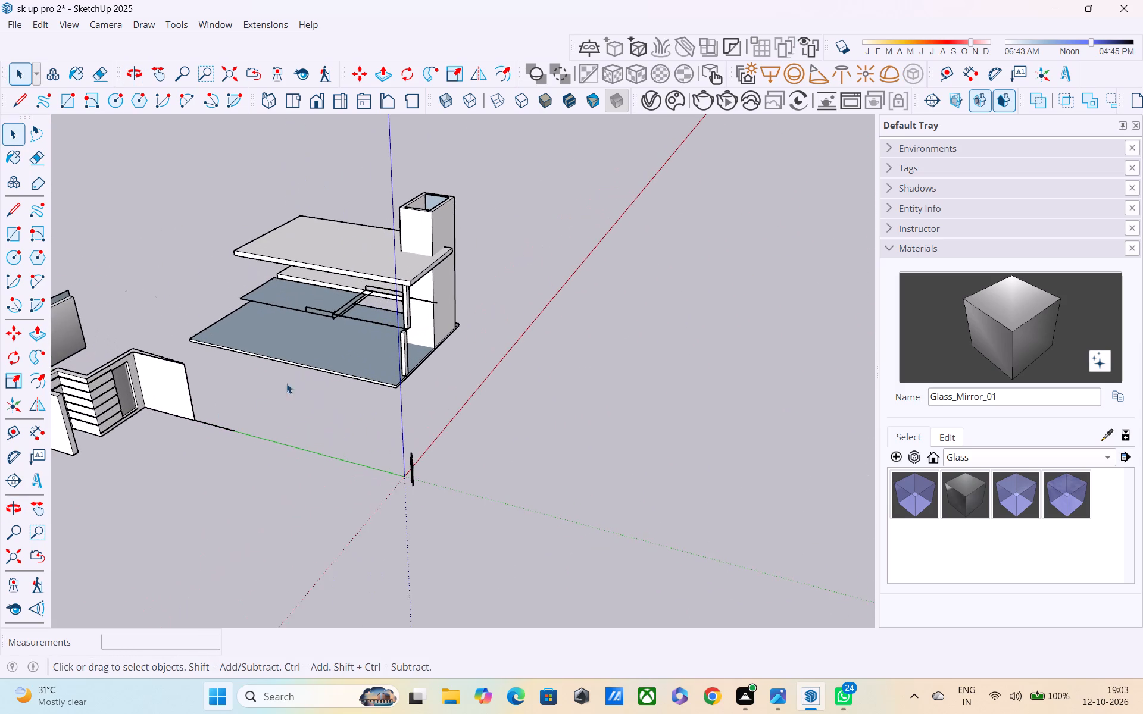
{"action": "middle_click_drag", "start_coordinate": [323, 338], "coordinate": [770, 227]}
{"action": "middle_click_drag", "start_coordinate": [0, 627], "coordinate": [177, 591]}
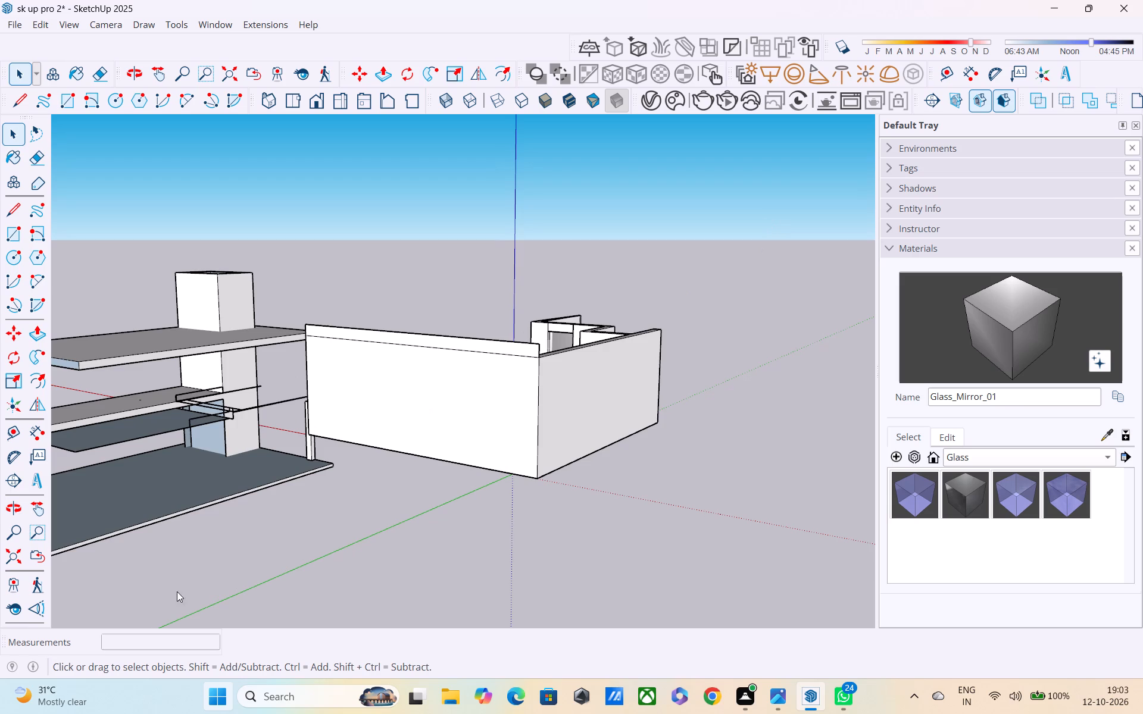
{"action": "middle_click_drag", "start_coordinate": [177, 591], "coordinate": [226, 578]}
{"action": "scroll", "coordinate": [226, 578], "scroll_direction": "up", "scroll_amount": 1}
{"action": "scroll", "coordinate": [193, 497], "scroll_direction": "down", "scroll_amount": 3}
{"action": "middle_click_drag", "start_coordinate": [164, 470], "coordinate": [307, 439]}
{"action": "scroll", "coordinate": [307, 443], "scroll_direction": "up", "scroll_amount": 1}
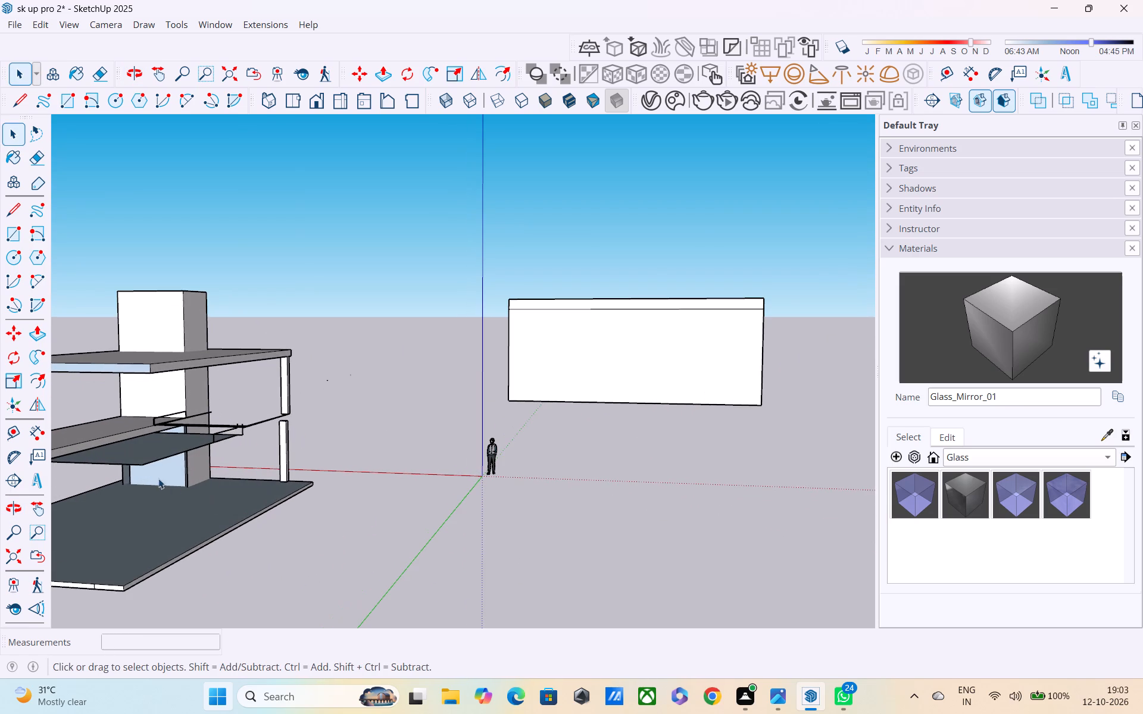
Delete the thin stray floor face lying beside and below the middle slab.
{"action": "double_click", "coordinate": [144, 465]}
{"action": "middle_click_drag", "start_coordinate": [121, 451], "coordinate": [425, 453]}
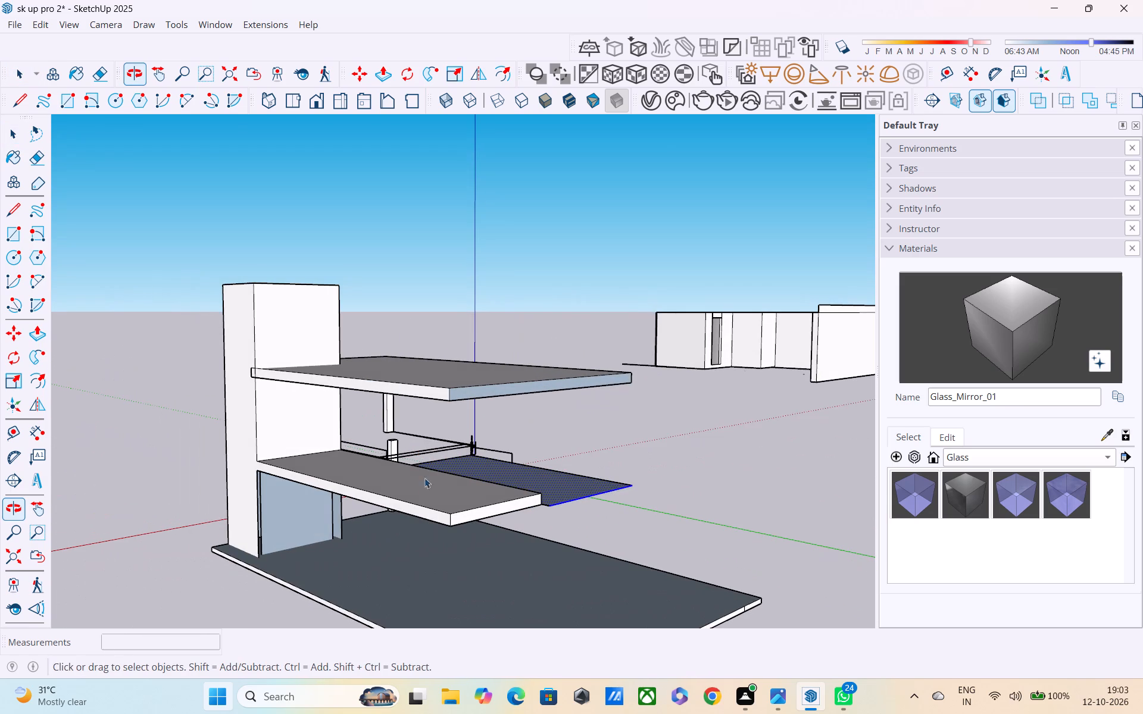
{"action": "middle_click_drag", "start_coordinate": [513, 488], "coordinate": [182, 474]}
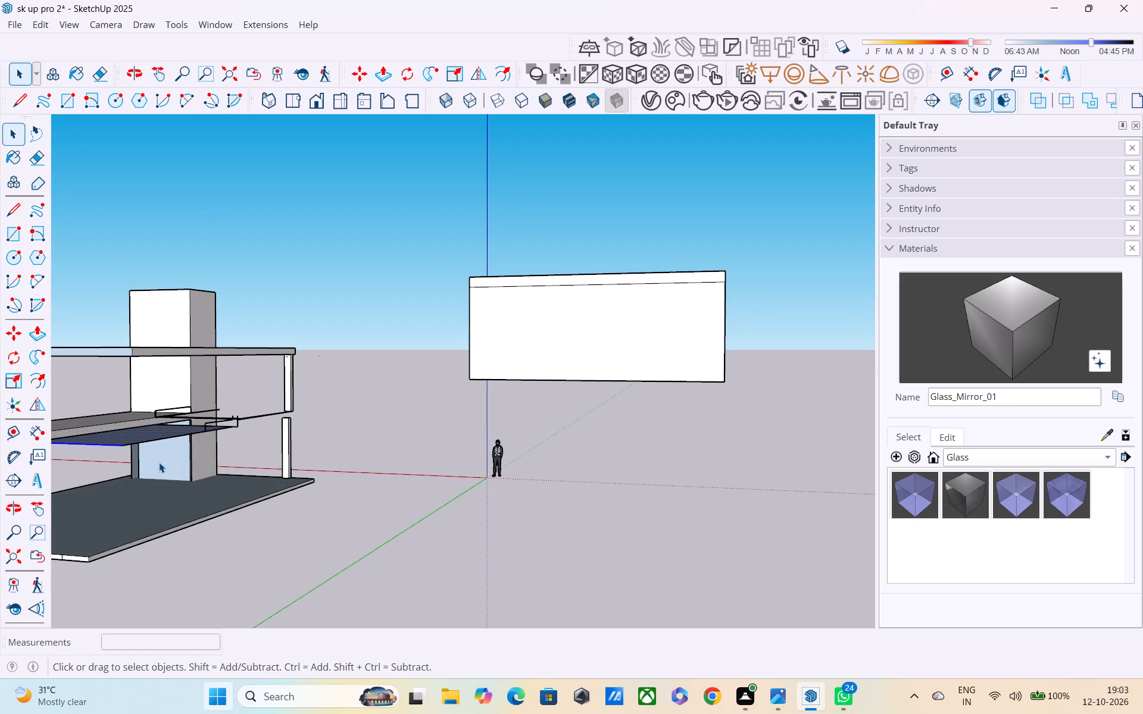
{"action": "key", "text": "Delete"}
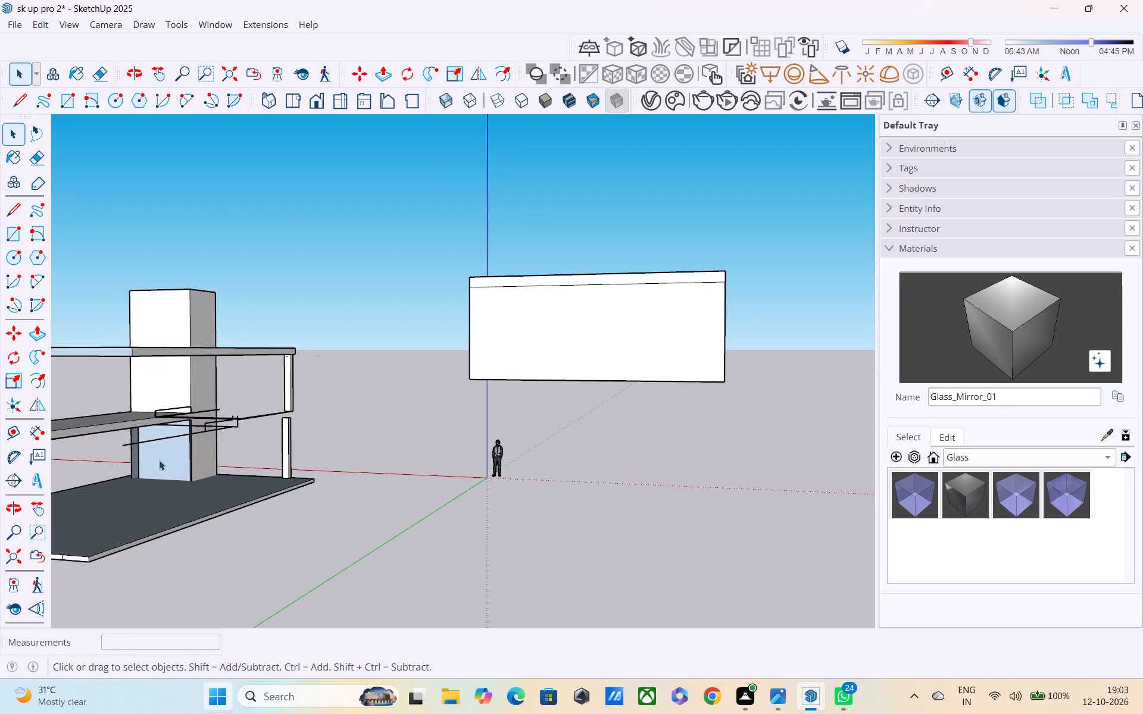
Delete the loose sloping edge beside the tower, just above the middle slab's outer corner.
{"action": "middle_click_drag", "start_coordinate": [300, 389], "coordinate": [349, 450]}
{"action": "scroll", "coordinate": [65, 527], "scroll_direction": "up", "scroll_amount": 4}
{"action": "scroll", "coordinate": [235, 441], "scroll_direction": "up", "scroll_amount": 2}
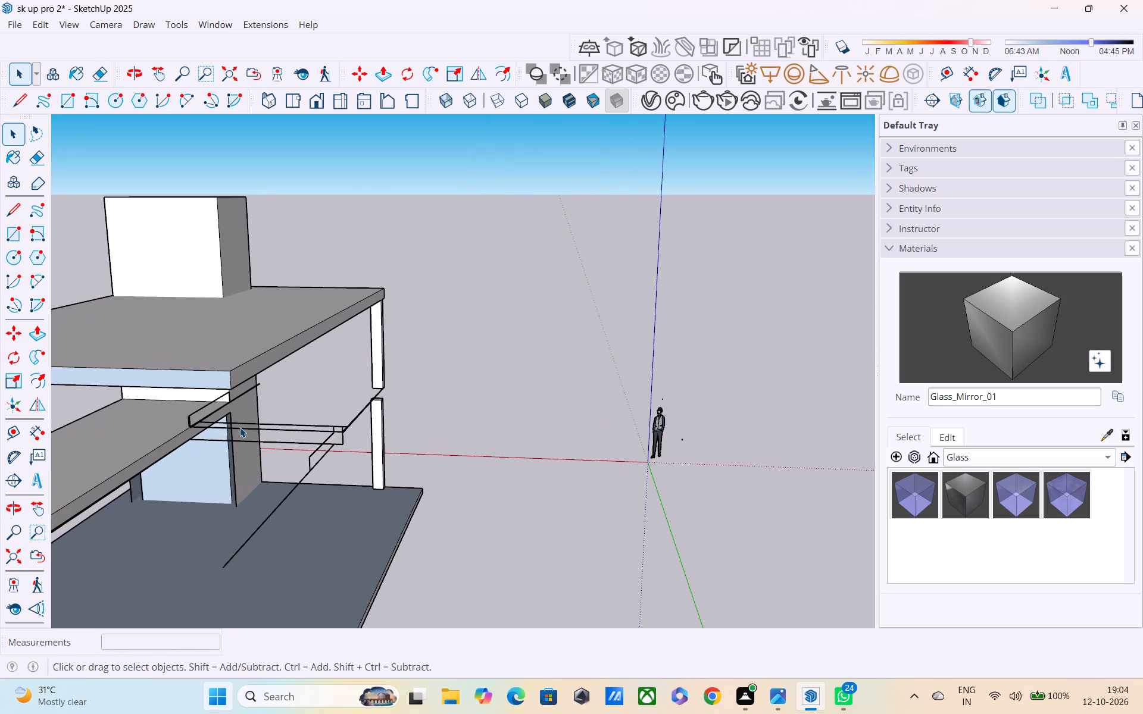
{"action": "left_click", "coordinate": [240, 426]}
{"action": "left_click", "coordinate": [205, 409]}
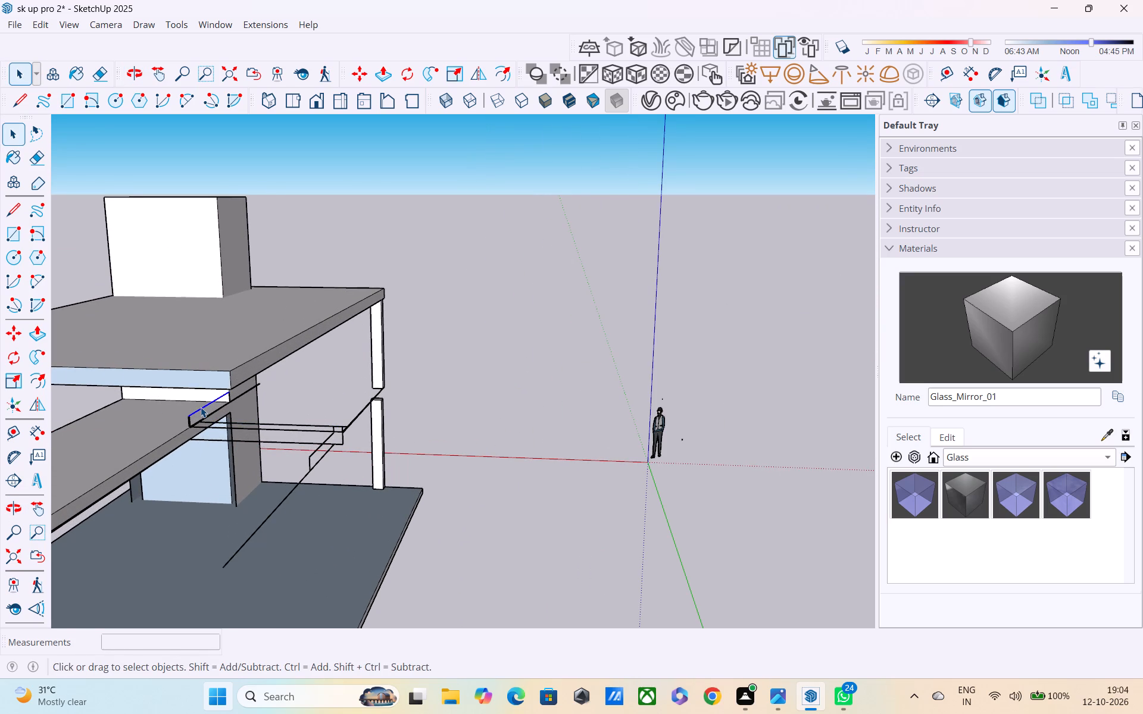
{"action": "key", "text": "Delete"}
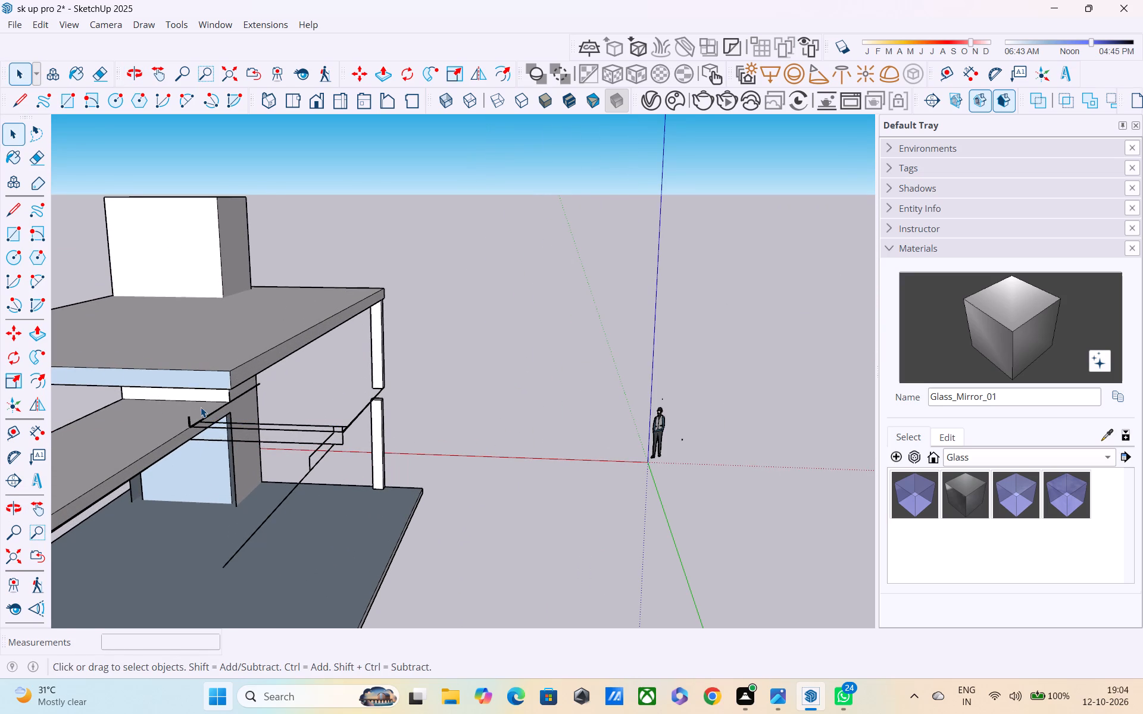
Delete the cluster of short leftover edges floating next to the gap between the upper and lower outer posts.
{"action": "scroll", "coordinate": [251, 434], "scroll_direction": "up", "scroll_amount": 1}
{"action": "double_click", "coordinate": [261, 419]}
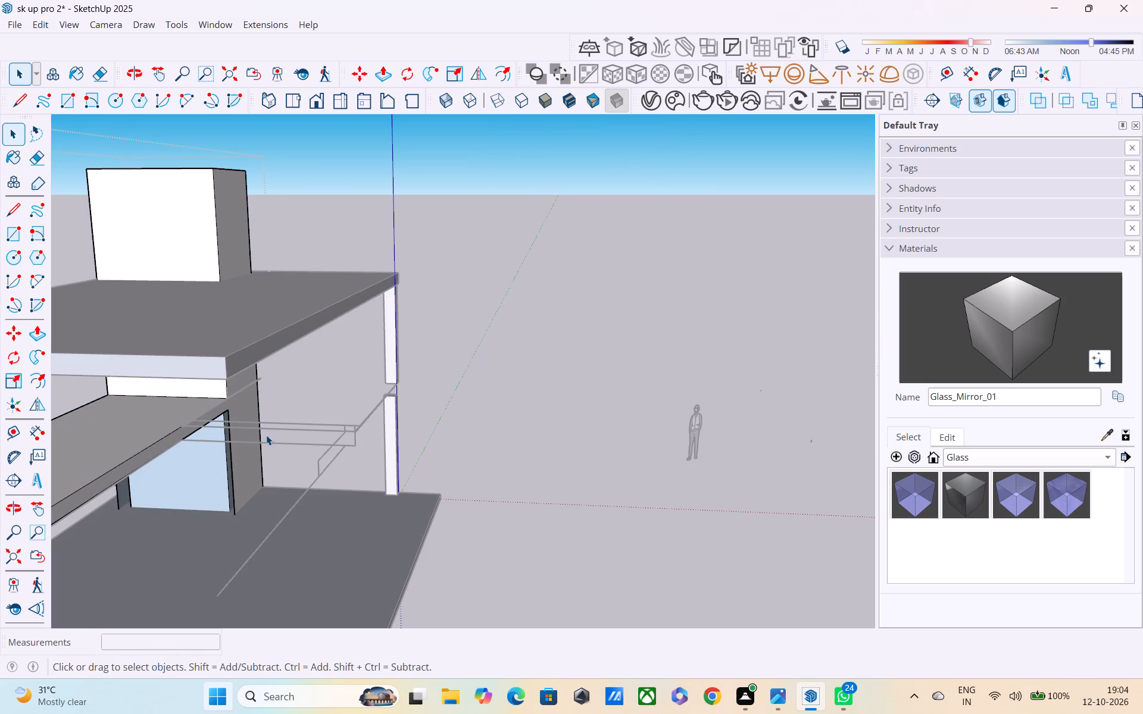
{"action": "middle_click_drag", "start_coordinate": [288, 436], "coordinate": [398, 349]}
{"action": "left_click", "coordinate": [648, 356]}
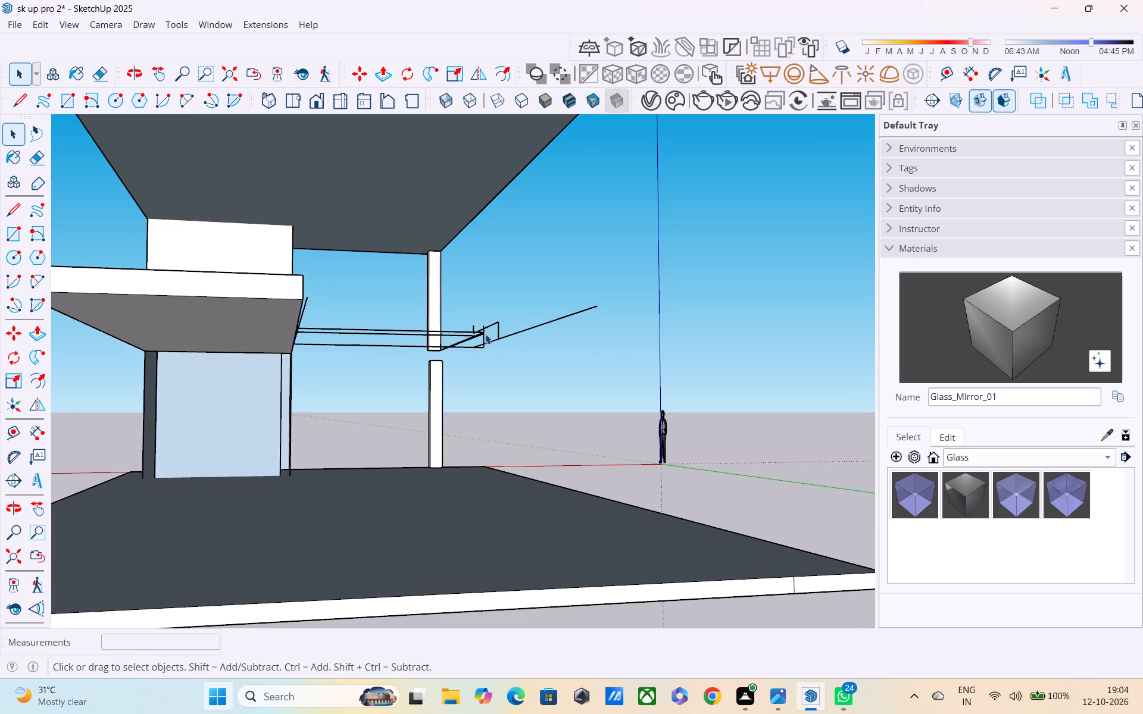
{"action": "left_click", "coordinate": [485, 334]}
{"action": "left_click", "coordinate": [485, 333]}
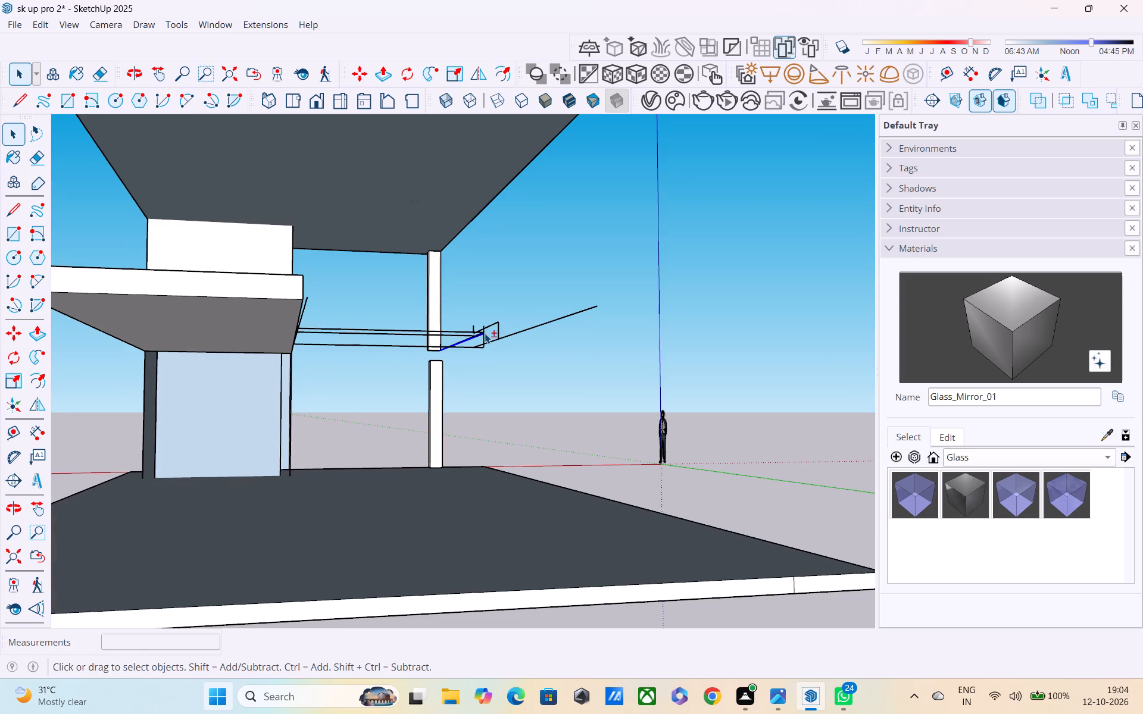
{"action": "left_click_drag", "start_coordinate": [455, 313], "coordinate": [520, 358], "text": "shift"}
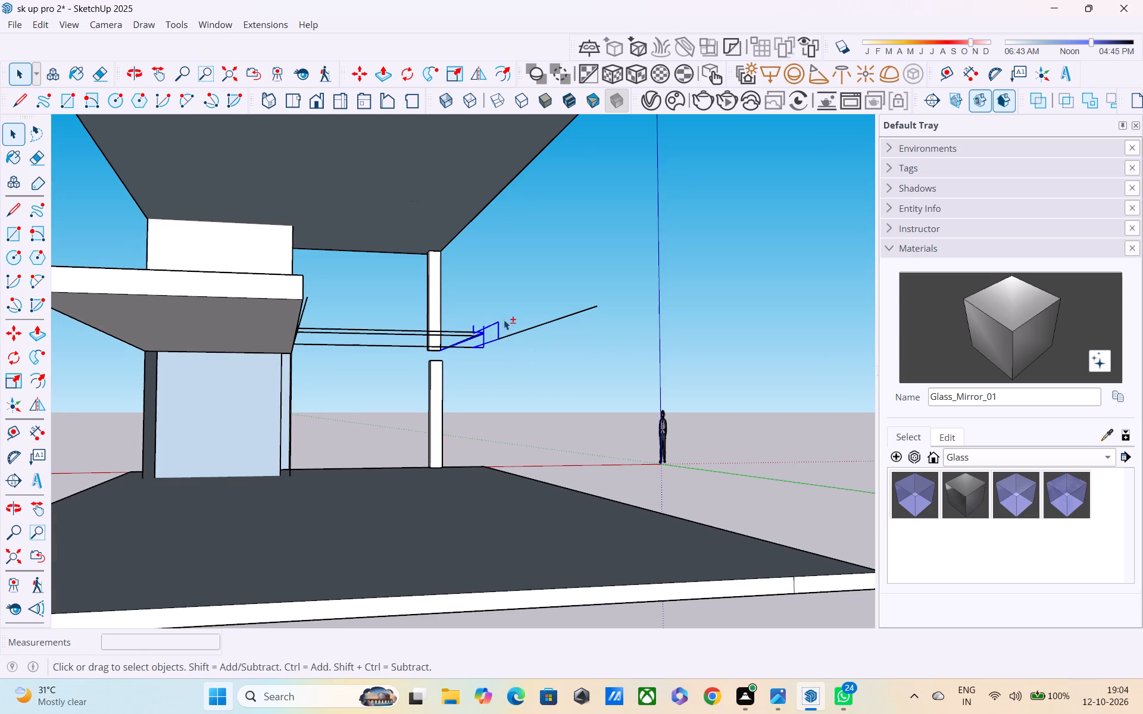
{"action": "left_click_drag", "start_coordinate": [497, 310], "coordinate": [601, 338], "text": "shift"}
{"action": "key", "text": "shift+Delete"}
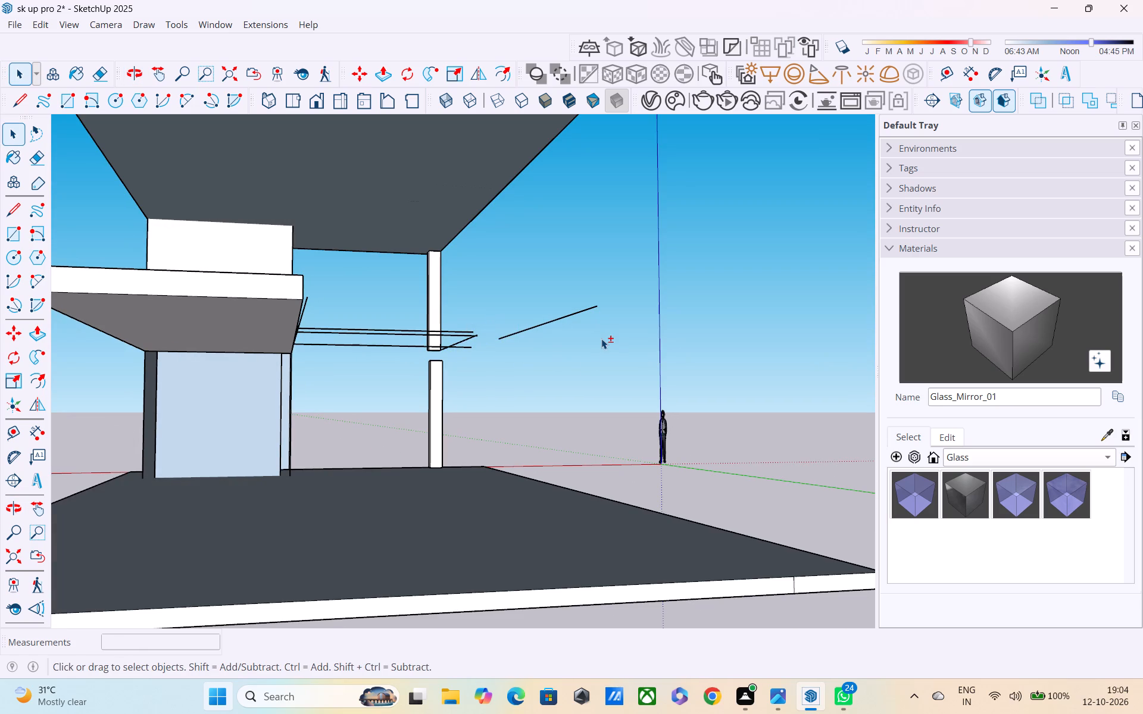
Delete one of the long loose edges running from the middle slab towards the outer posts.
{"action": "left_click_drag", "start_coordinate": [372, 309], "coordinate": [411, 359], "text": "shift"}
{"action": "left_click_drag", "start_coordinate": [352, 316], "coordinate": [400, 369]}
{"action": "left_click_drag", "start_coordinate": [377, 344], "coordinate": [370, 328]}
{"action": "left_click", "coordinate": [368, 325]}
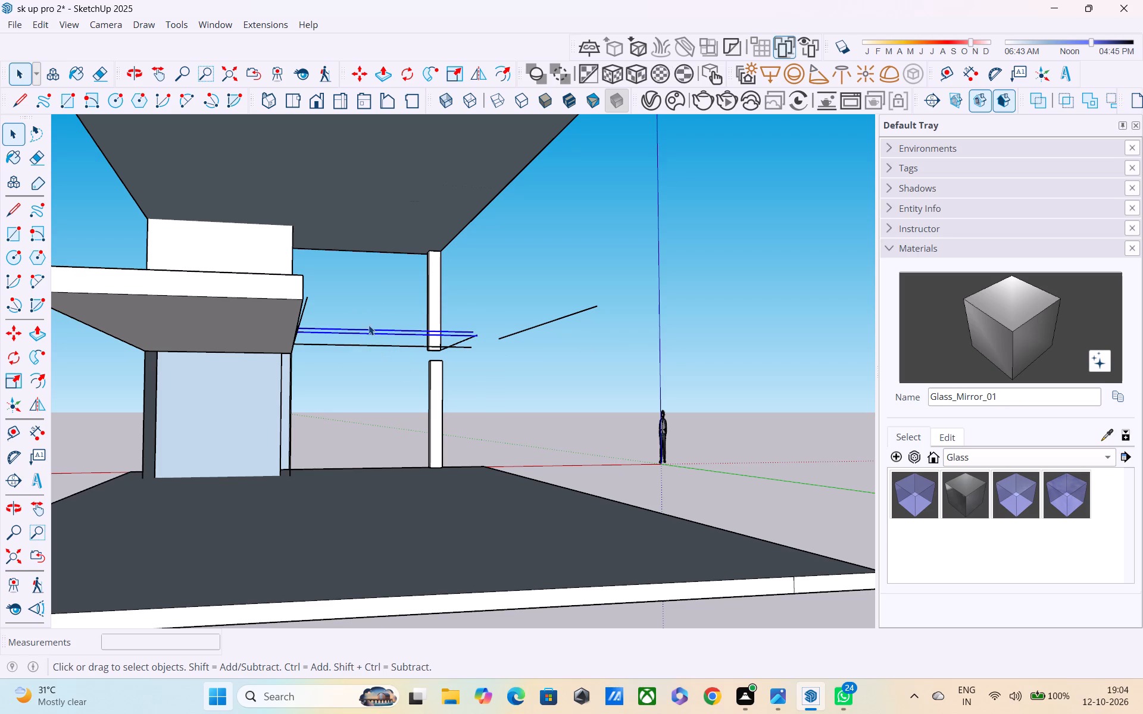
{"action": "left_click", "coordinate": [368, 333]}
{"action": "key", "text": "Delete"}
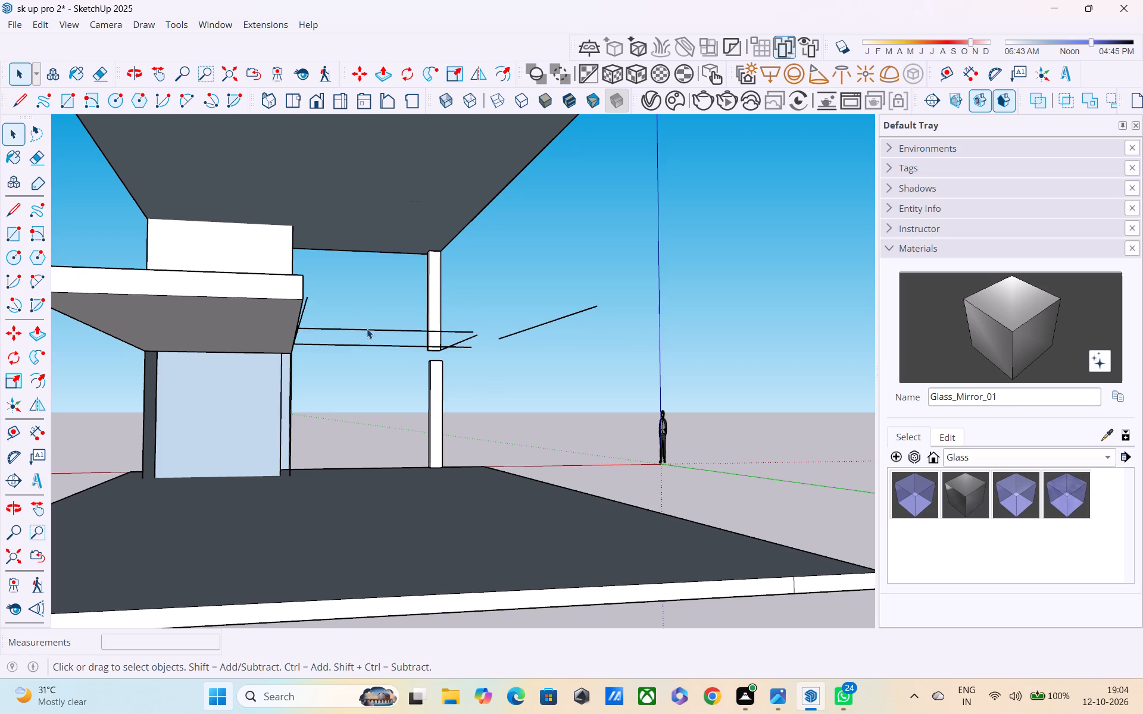
Delete the remaining loose edges crossing the glass panel and the tower at middle-slab level.
{"action": "middle_click_drag", "start_coordinate": [492, 261], "coordinate": [309, 468], "text": "shift"}
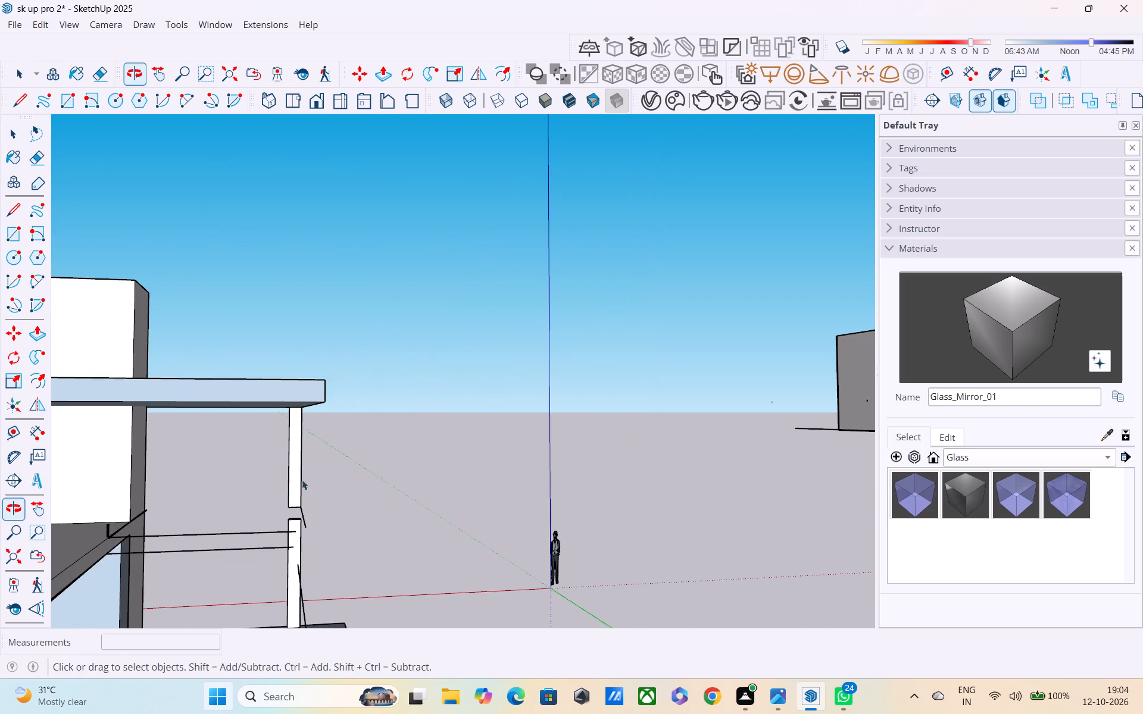
{"action": "middle_click_drag", "start_coordinate": [274, 511], "coordinate": [2, 525]}
{"action": "scroll", "coordinate": [92, 513], "scroll_direction": "up", "scroll_amount": 2}
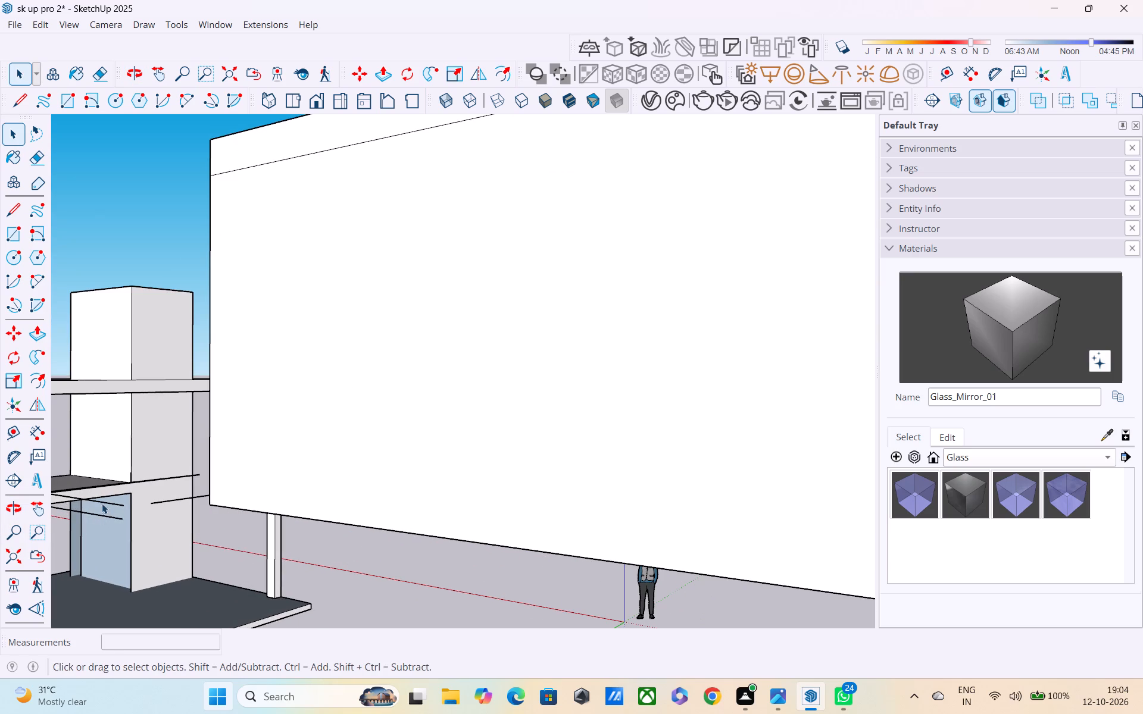
{"action": "left_click", "coordinate": [102, 501]}
{"action": "key", "text": "Delete"}
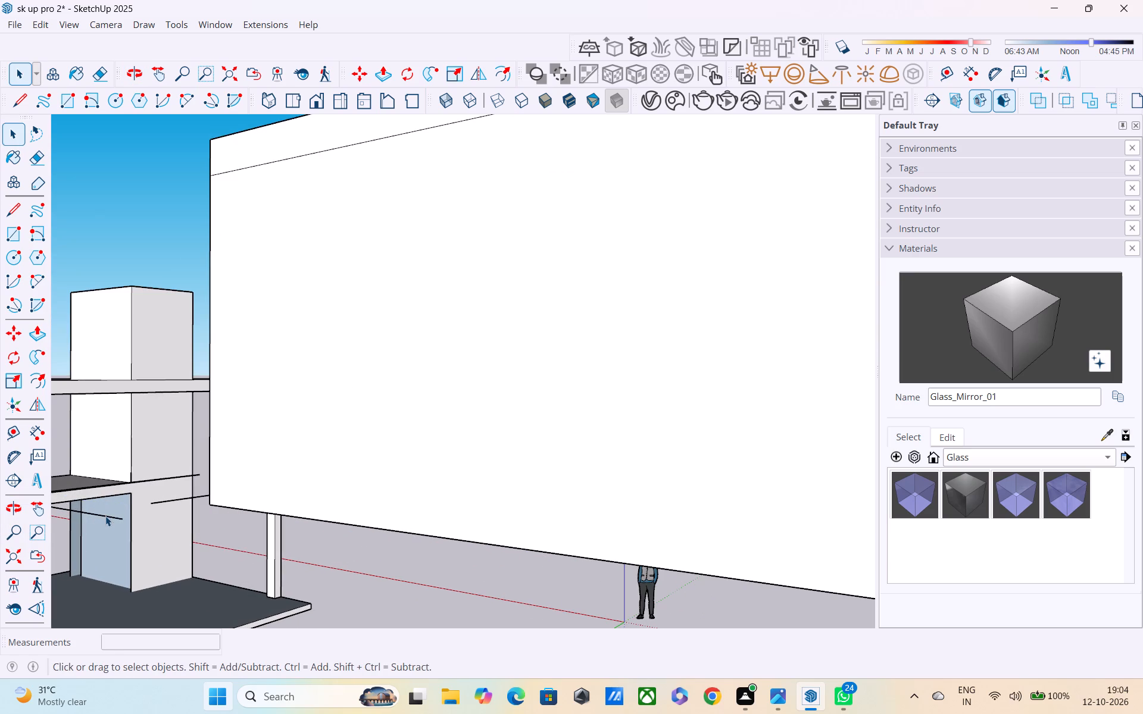
{"action": "left_click", "coordinate": [105, 516]}
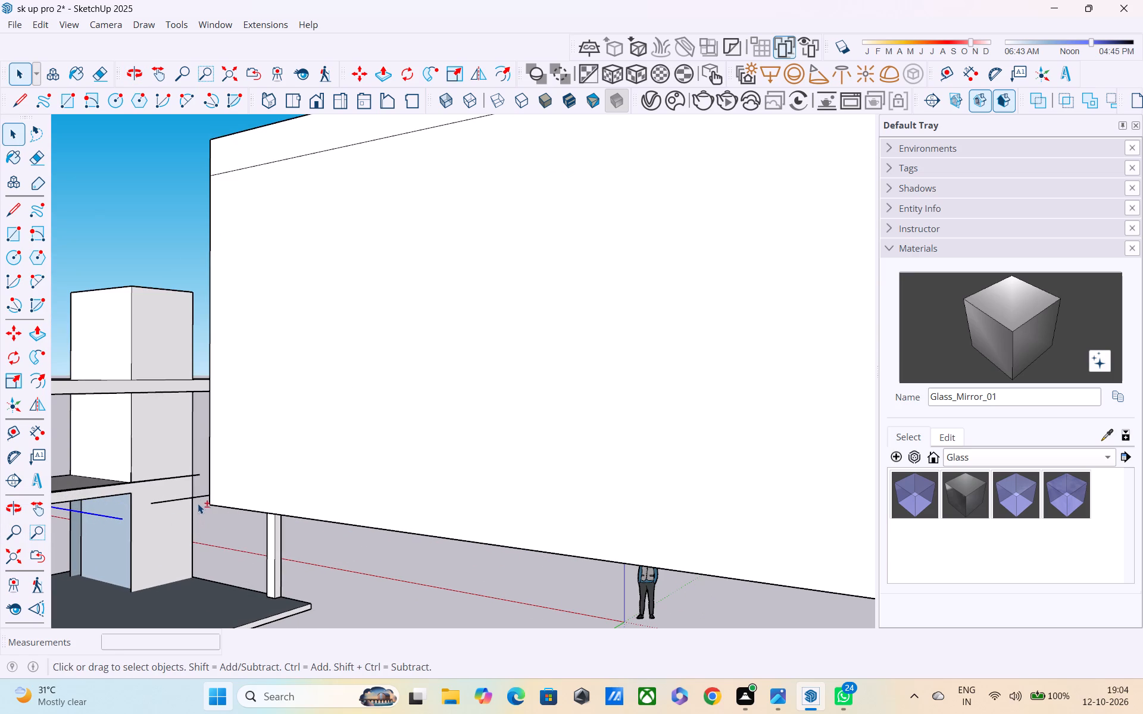
{"action": "left_click", "coordinate": [193, 496], "text": "shift"}
{"action": "left_click", "coordinate": [180, 477], "text": "shift"}
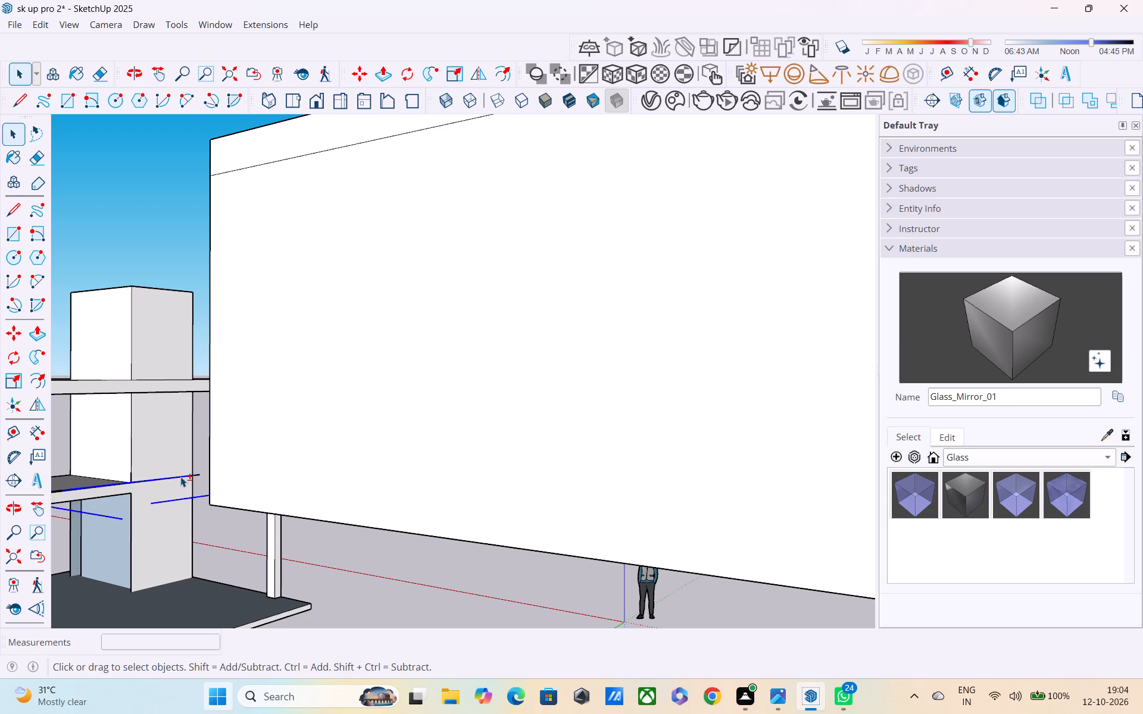
{"action": "key", "text": "shift+Delete"}
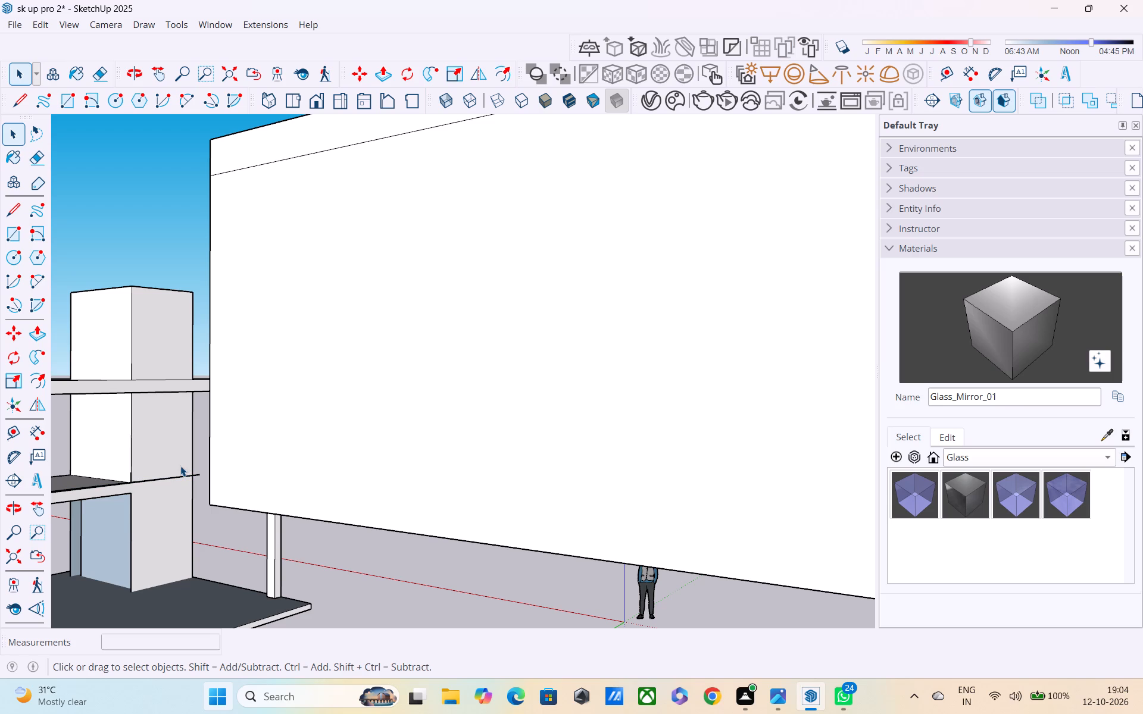
Delete the loose edge segments running along the middle slab's front edge and across the tower's face.
{"action": "scroll", "coordinate": [187, 481], "scroll_direction": "up", "scroll_amount": 1}
{"action": "middle_click", "coordinate": [189, 482]}
{"action": "scroll", "coordinate": [189, 483], "scroll_direction": "down", "scroll_amount": 6}
{"action": "middle_click_drag", "start_coordinate": [211, 495], "coordinate": [0, 490]}
{"action": "middle_click_drag", "start_coordinate": [345, 543], "coordinate": [0, 572]}
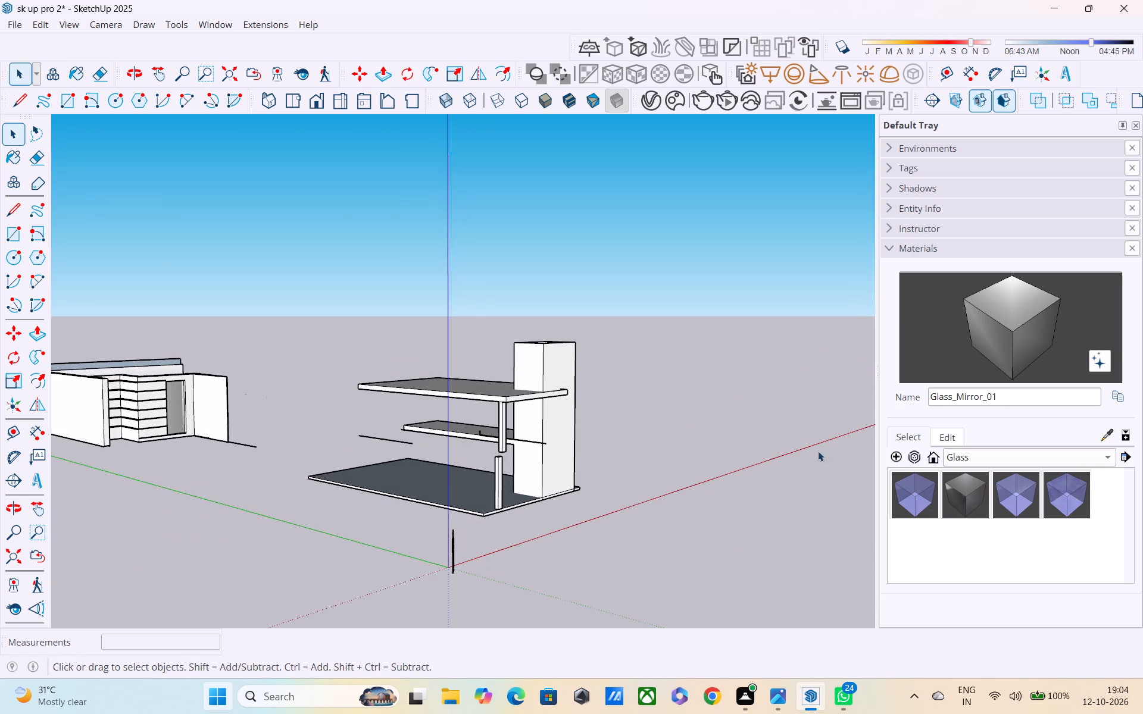
{"action": "scroll", "coordinate": [817, 437], "scroll_direction": "up", "scroll_amount": 2}
{"action": "scroll", "coordinate": [626, 432], "scroll_direction": "up", "scroll_amount": 3}
{"action": "scroll", "coordinate": [406, 453], "scroll_direction": "up", "scroll_amount": 4}
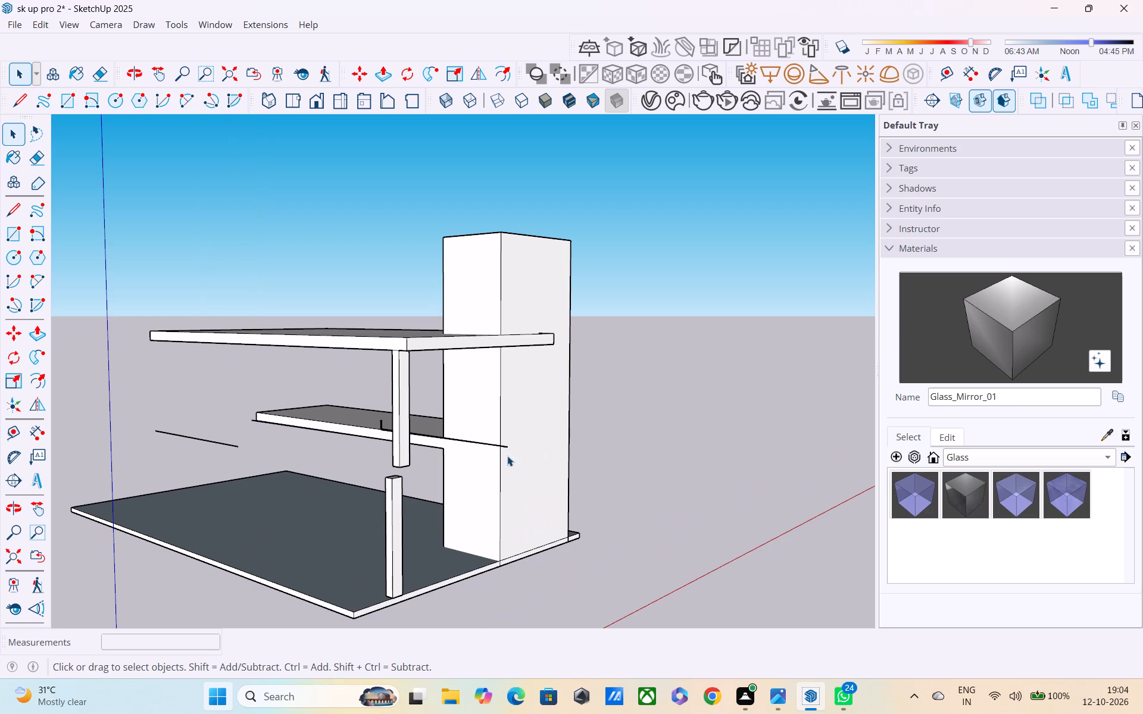
{"action": "left_click", "coordinate": [500, 446]}
{"action": "scroll", "coordinate": [474, 439], "scroll_direction": "up", "scroll_amount": 4}
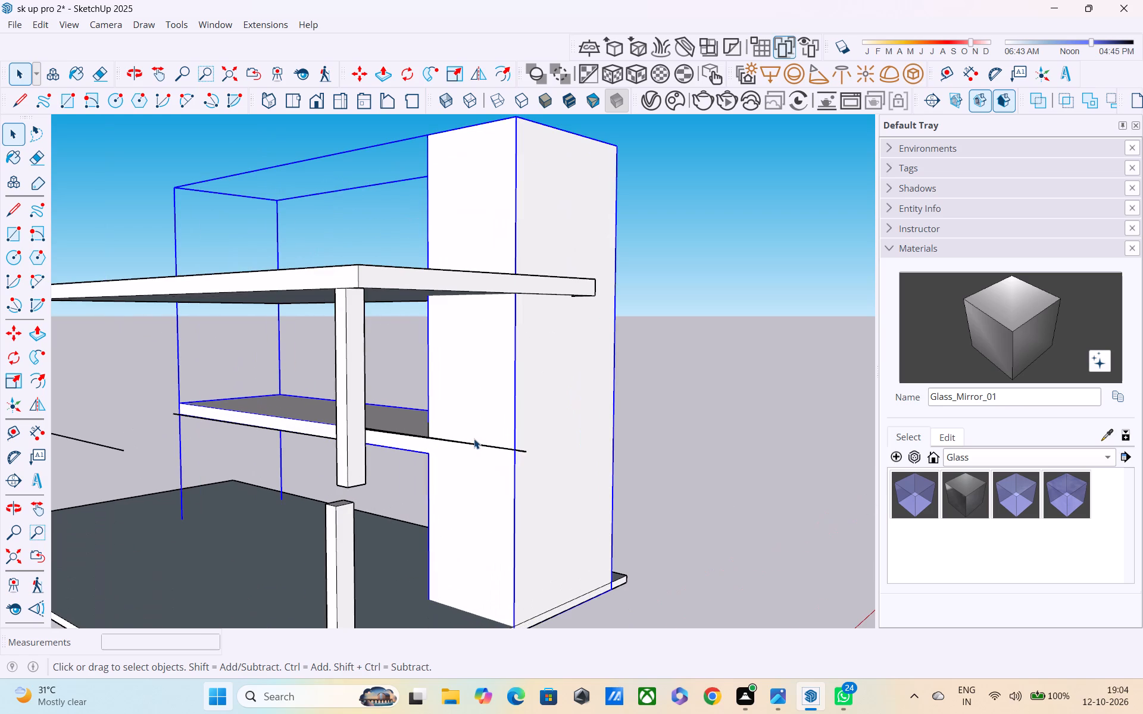
{"action": "left_click", "coordinate": [474, 439]}
{"action": "left_click", "coordinate": [685, 390]}
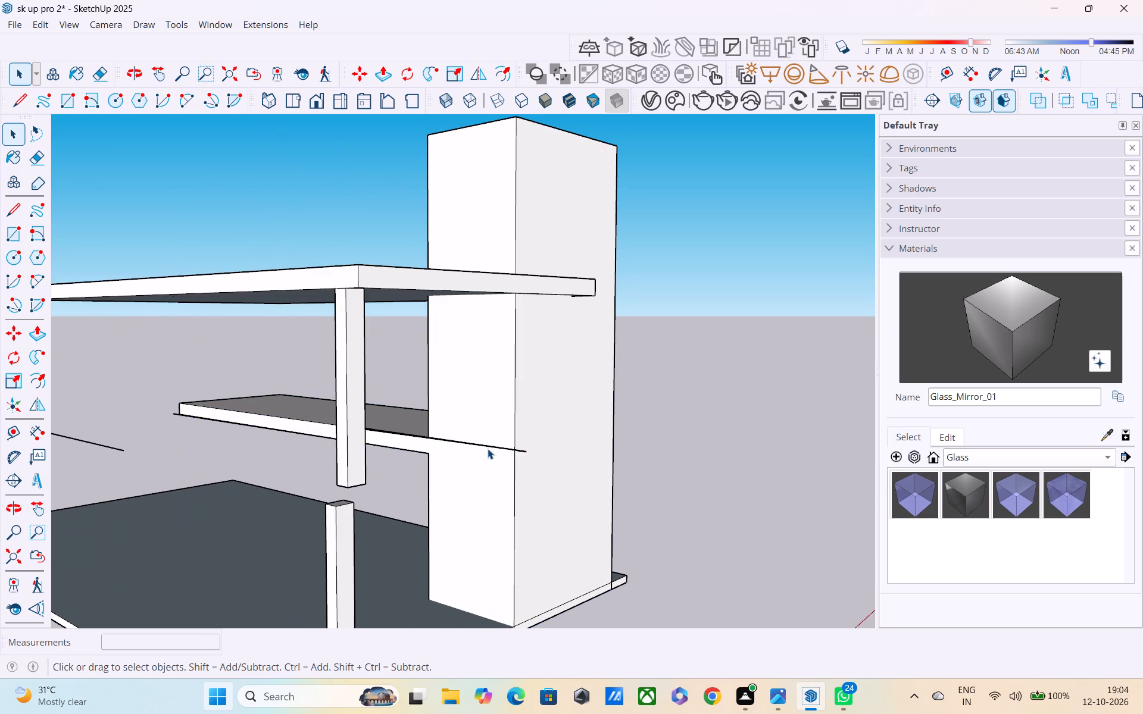
{"action": "left_click", "coordinate": [487, 446]}
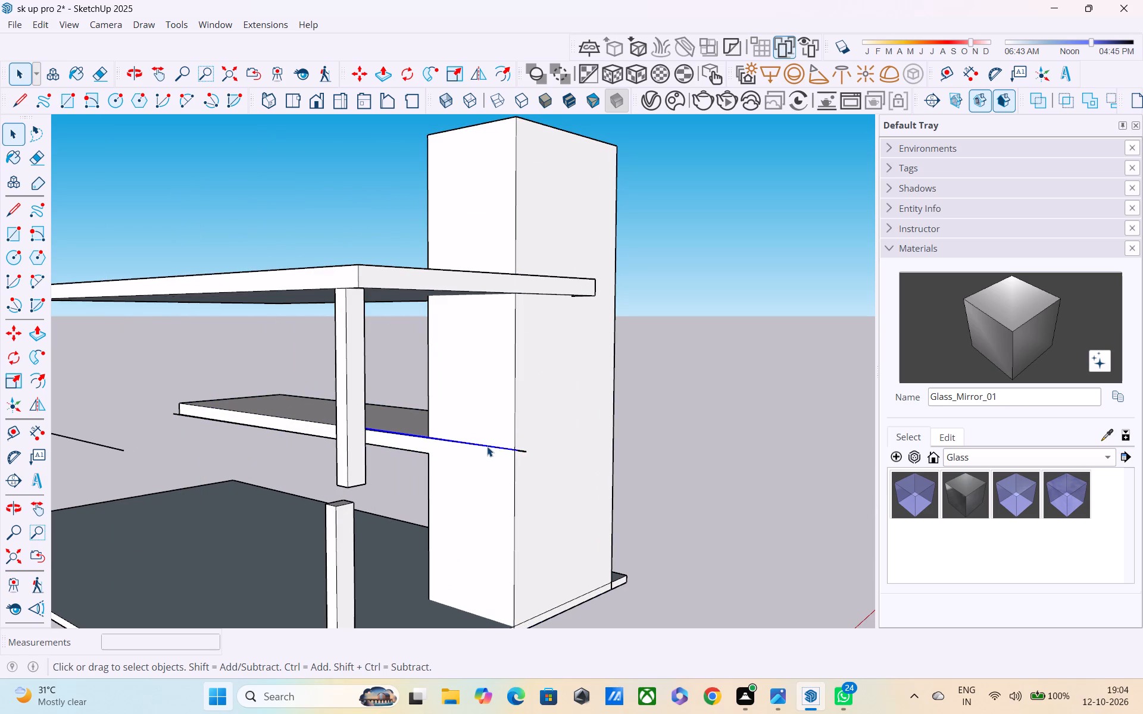
{"action": "key", "text": "shift+Delete"}
{"action": "left_click", "coordinate": [487, 446]}
{"action": "key", "text": "Delete"}
Delete the tiny leftover edge stubs on the tower's side face near its corner.
{"action": "scroll", "coordinate": [499, 452], "scroll_direction": "up", "scroll_amount": 2}
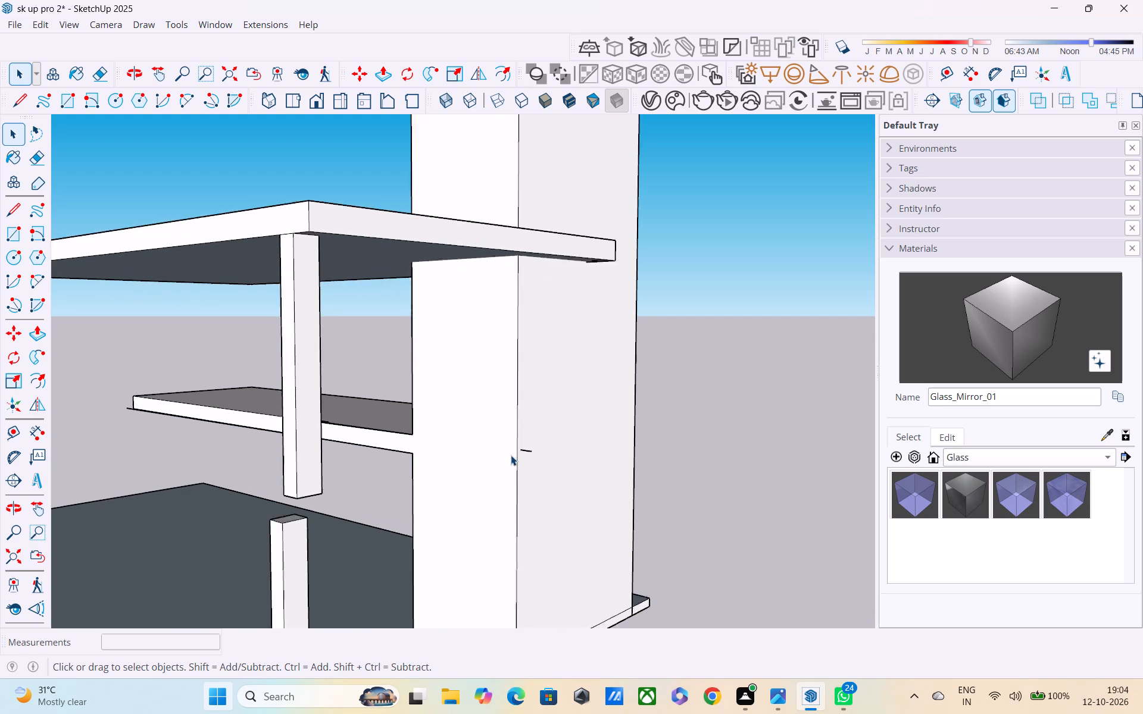
{"action": "scroll", "coordinate": [511, 455], "scroll_direction": "up", "scroll_amount": 1}
{"action": "left_click", "coordinate": [526, 446]}
{"action": "double_click", "coordinate": [526, 446]}
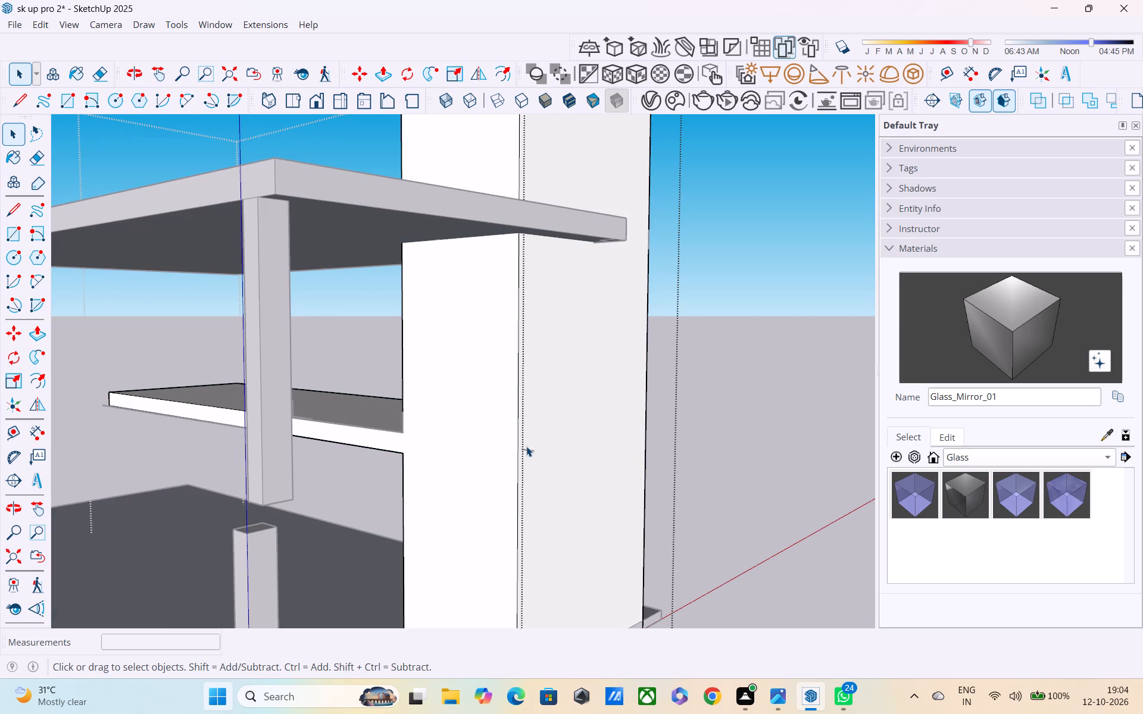
{"action": "left_click", "coordinate": [702, 361]}
{"action": "scroll", "coordinate": [545, 453], "scroll_direction": "up", "scroll_amount": 7}
{"action": "left_click", "coordinate": [531, 444]}
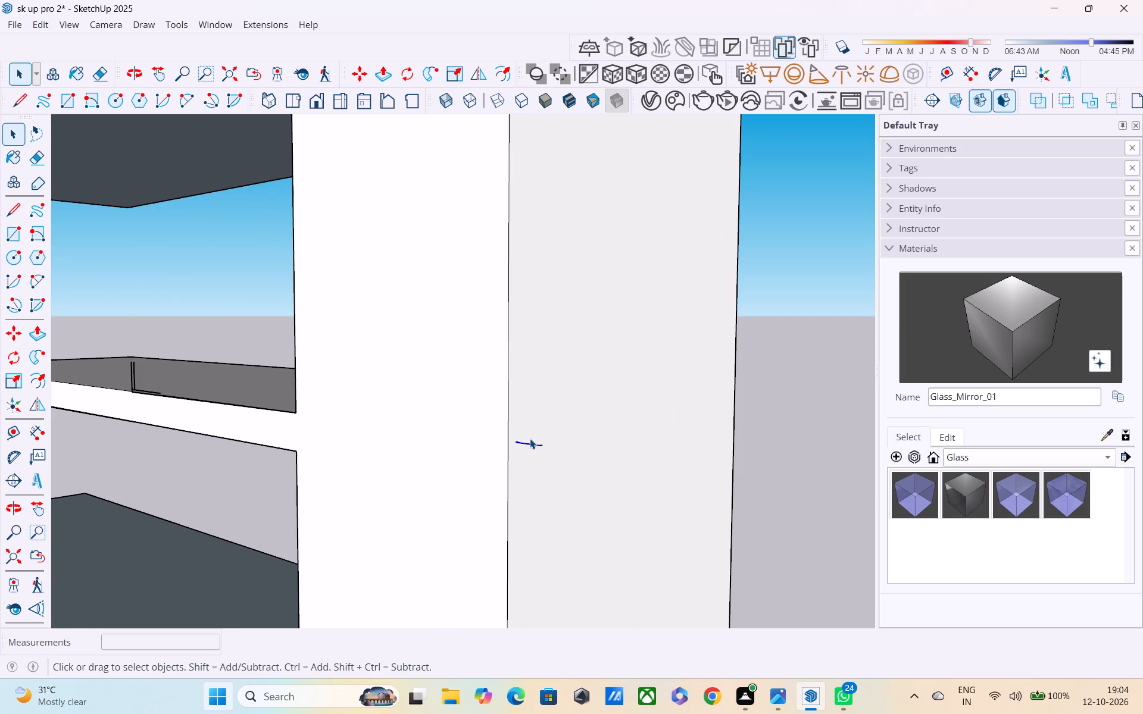
{"action": "key", "text": "Delete"}
{"action": "scroll", "coordinate": [548, 331], "scroll_direction": "up", "scroll_amount": 4}
{"action": "scroll", "coordinate": [564, 479], "scroll_direction": "up", "scroll_amount": 3}
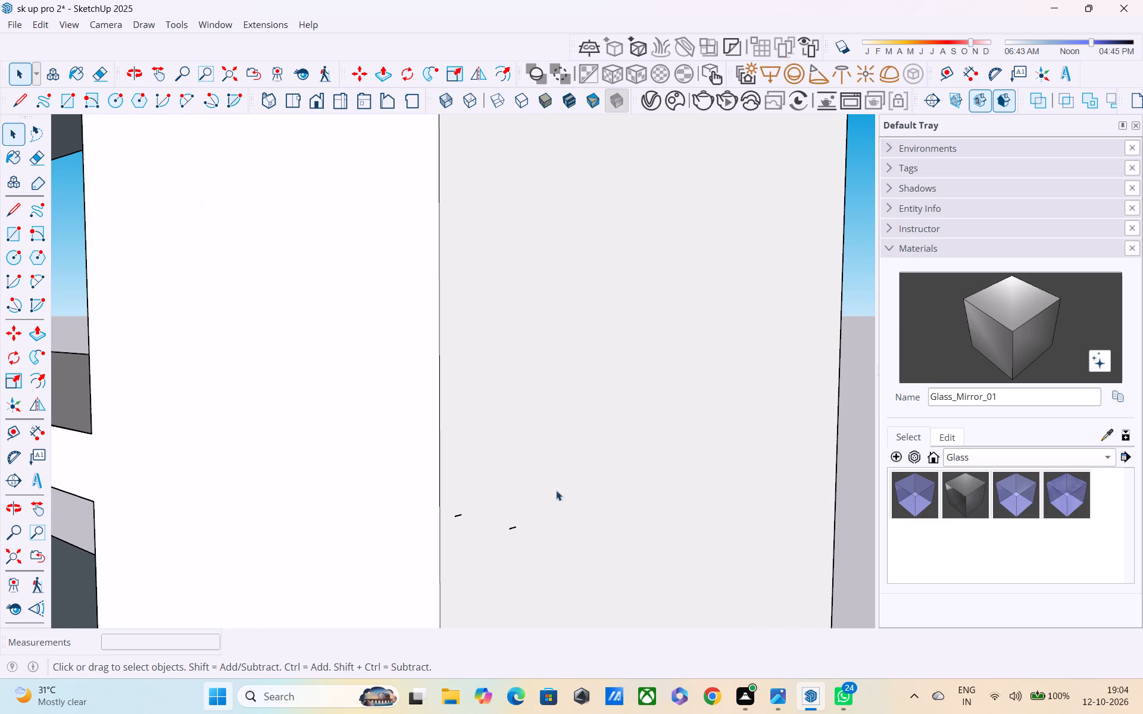
{"action": "left_click_drag", "start_coordinate": [489, 508], "coordinate": [570, 575]}
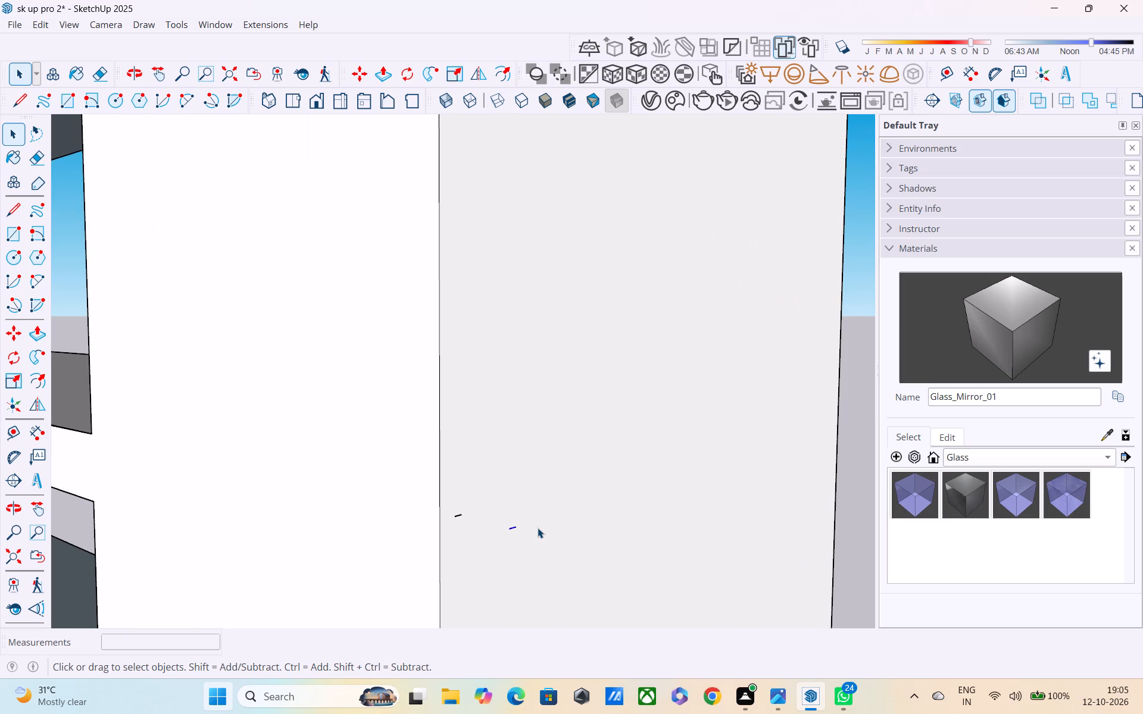
{"action": "key", "text": "Delete"}
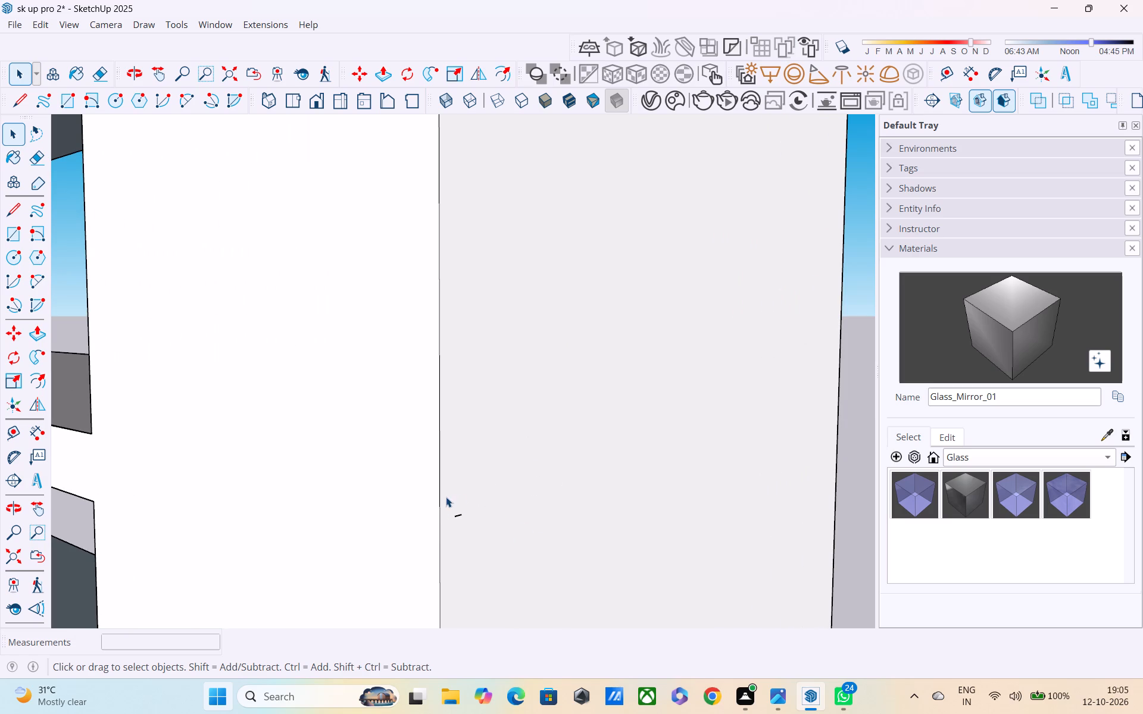
{"action": "left_click_drag", "start_coordinate": [447, 495], "coordinate": [472, 536]}
{"action": "key", "text": "Delete"}
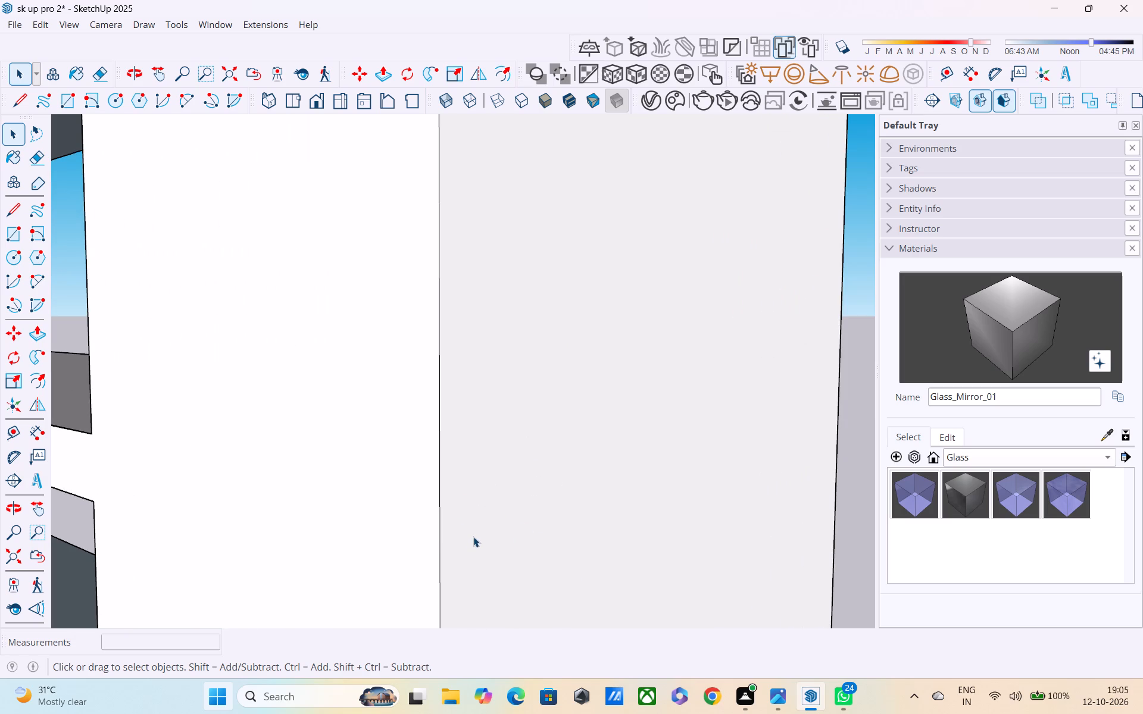
Delete the small L-shaped cluster of loose edges standing at the middle slab's front edge.
{"action": "scroll", "coordinate": [479, 515], "scroll_direction": "down", "scroll_amount": 10}
{"action": "middle_click_drag", "start_coordinate": [102, 528], "coordinate": [136, 535]}
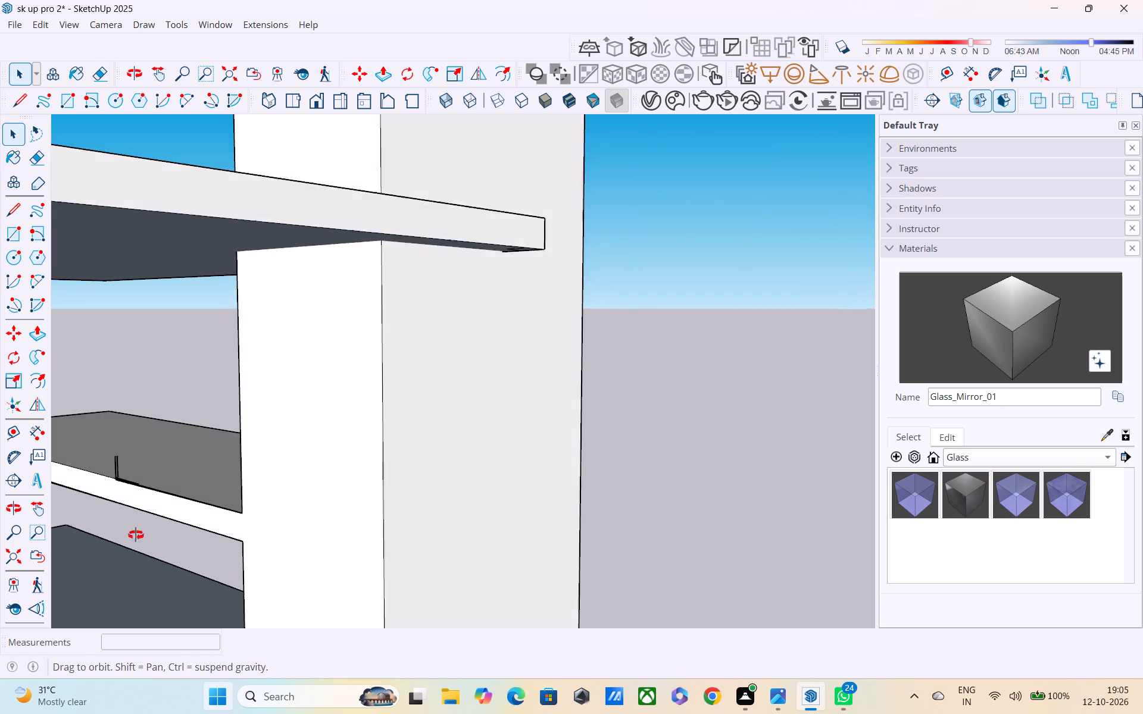
{"action": "middle_click_drag", "start_coordinate": [136, 535], "coordinate": [407, 565]}
{"action": "scroll", "coordinate": [304, 621], "scroll_direction": "up", "scroll_amount": 2}
{"action": "scroll", "coordinate": [240, 579], "scroll_direction": "down", "scroll_amount": 3}
{"action": "middle_click_drag", "start_coordinate": [229, 583], "coordinate": [292, 556], "text": "shift"}
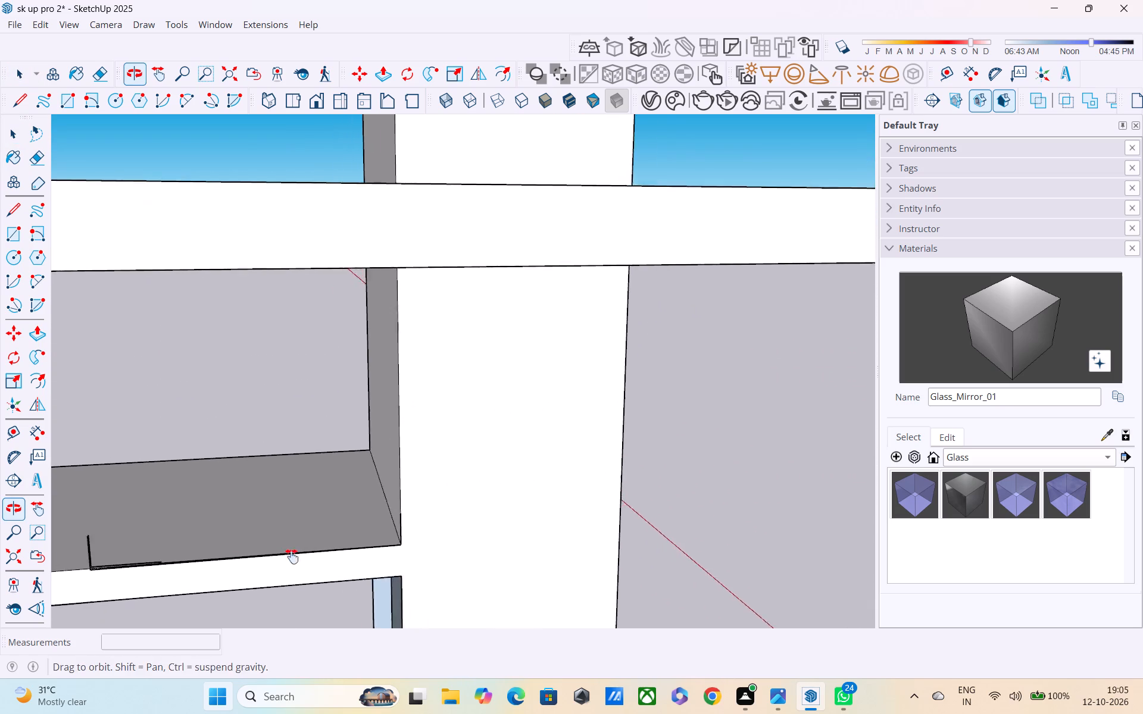
{"action": "middle_click_drag", "start_coordinate": [292, 556], "coordinate": [462, 535], "text": "shift"}
{"action": "scroll", "coordinate": [352, 553], "scroll_direction": "up", "scroll_amount": 4}
{"action": "left_click_drag", "start_coordinate": [232, 482], "coordinate": [388, 606]}
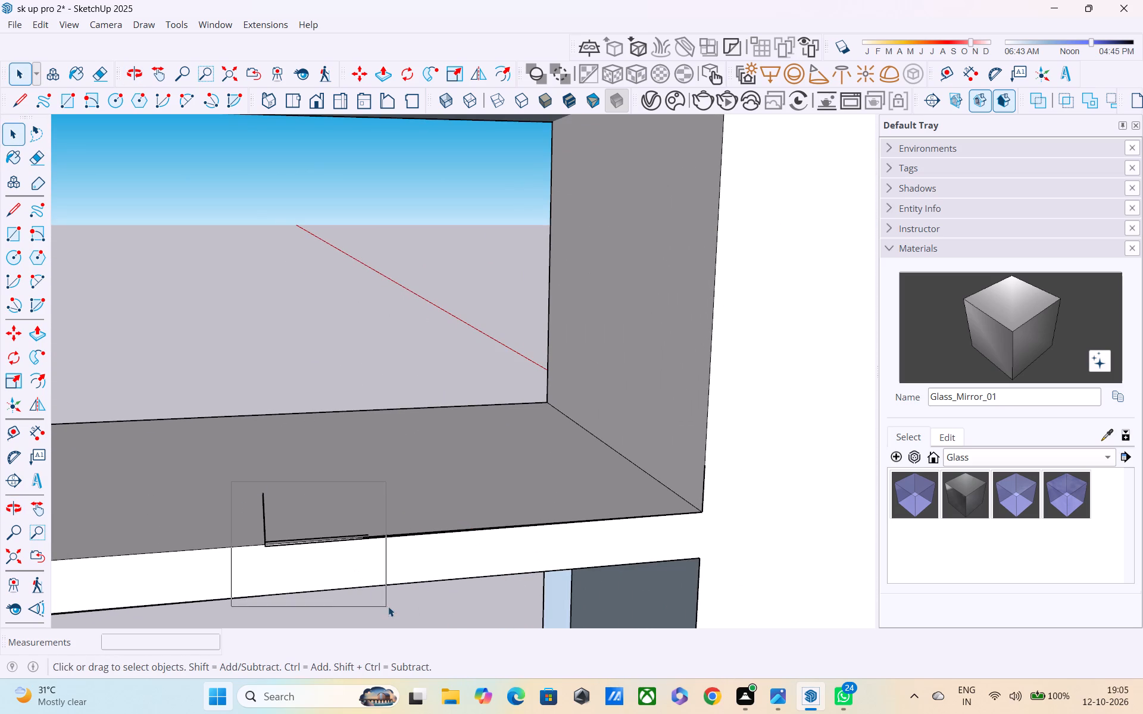
{"action": "left_click_drag", "start_coordinate": [388, 606], "coordinate": [396, 603]}
{"action": "key", "text": "Delete"}
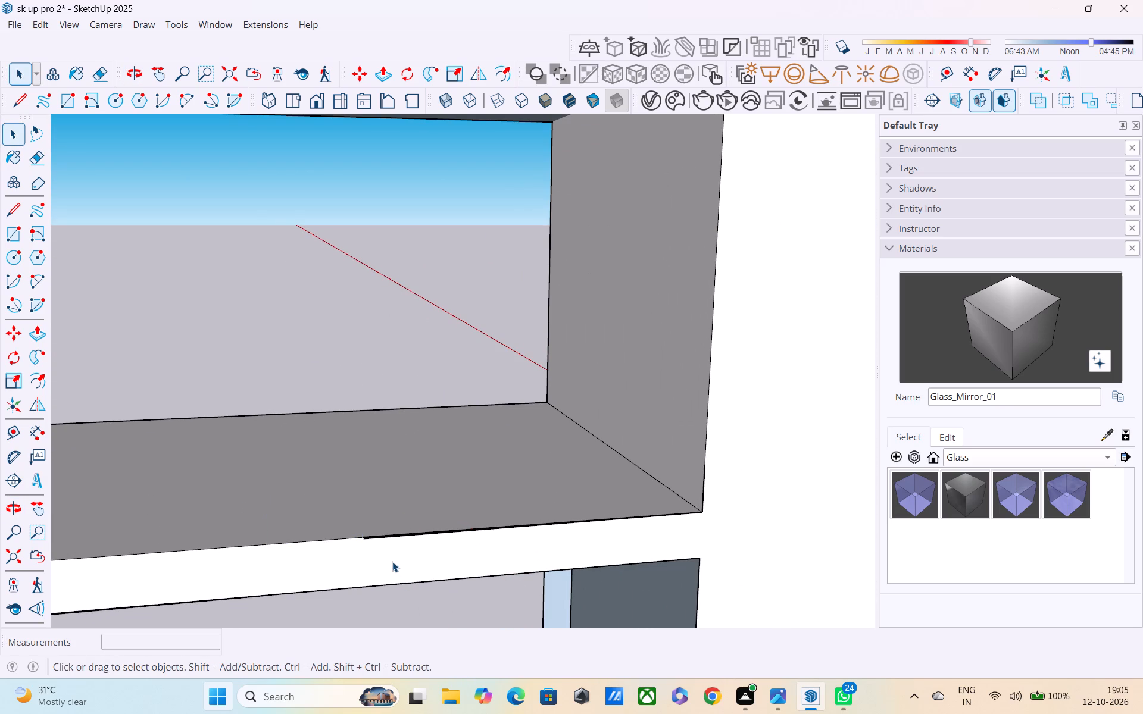
Delete the extra loose edge running alongside the middle slab's front edge up to the tower corner.
{"action": "scroll", "coordinate": [392, 562], "scroll_direction": "up", "scroll_amount": 1}
{"action": "middle_click_drag", "start_coordinate": [409, 538], "coordinate": [637, 585]}
{"action": "scroll", "coordinate": [531, 560], "scroll_direction": "up", "scroll_amount": 4}
{"action": "middle_click_drag", "start_coordinate": [469, 525], "coordinate": [520, 574]}
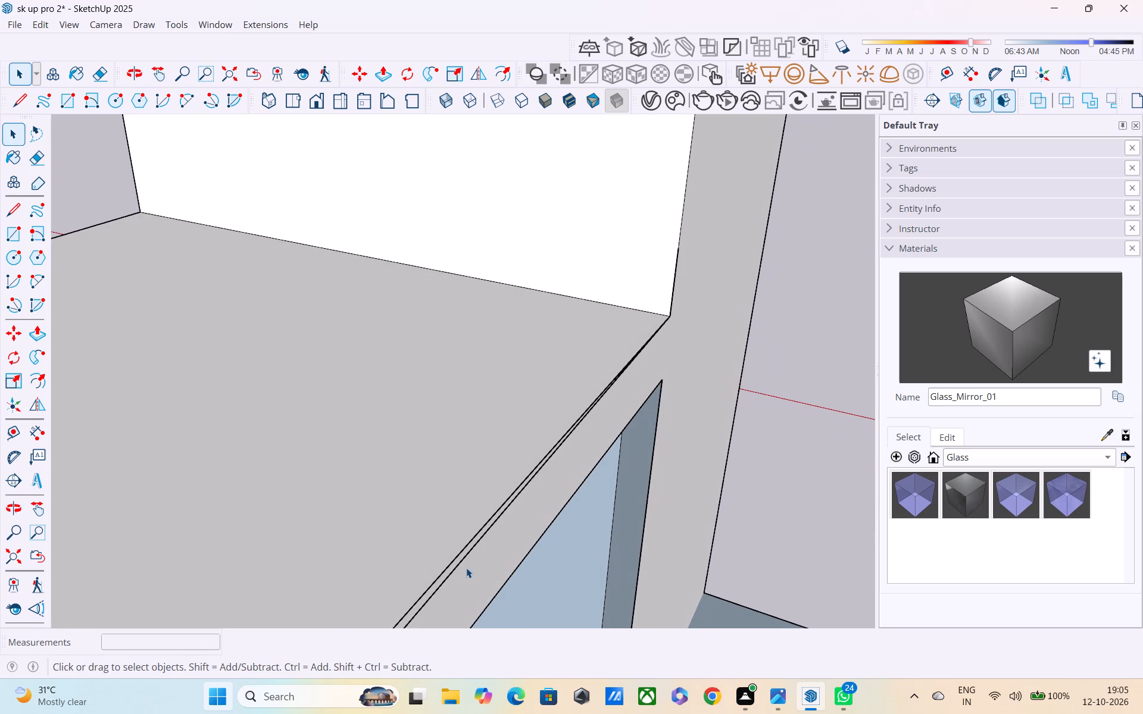
{"action": "left_click", "coordinate": [461, 563]}
{"action": "key", "text": "Delete"}
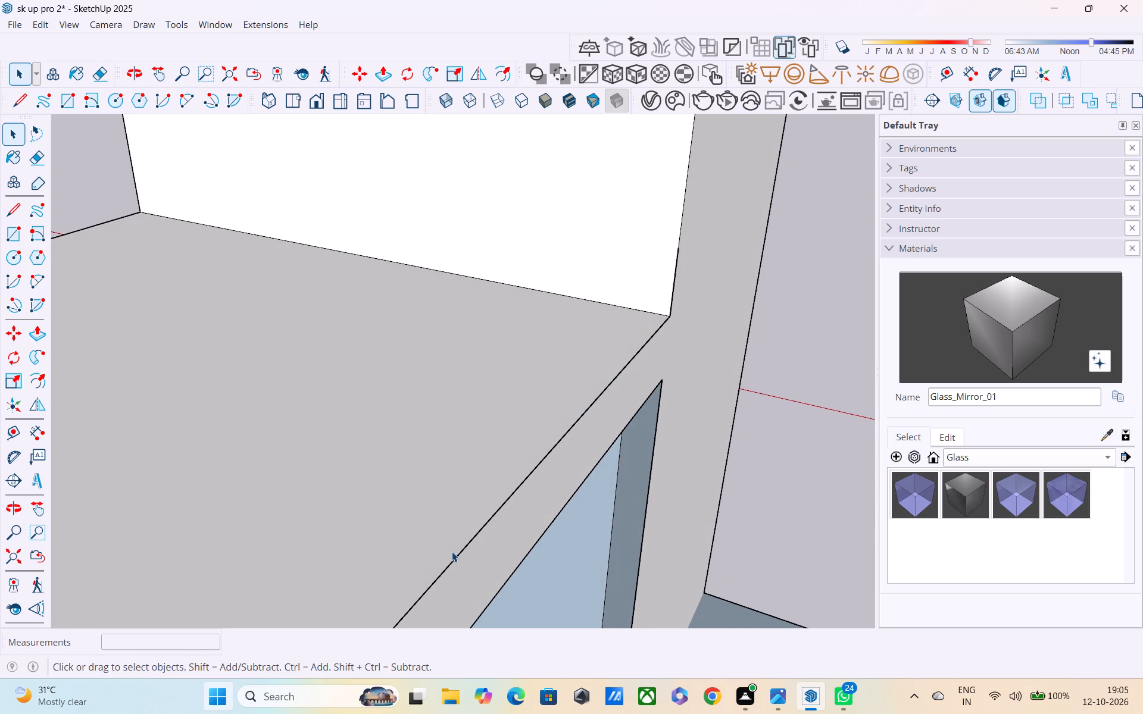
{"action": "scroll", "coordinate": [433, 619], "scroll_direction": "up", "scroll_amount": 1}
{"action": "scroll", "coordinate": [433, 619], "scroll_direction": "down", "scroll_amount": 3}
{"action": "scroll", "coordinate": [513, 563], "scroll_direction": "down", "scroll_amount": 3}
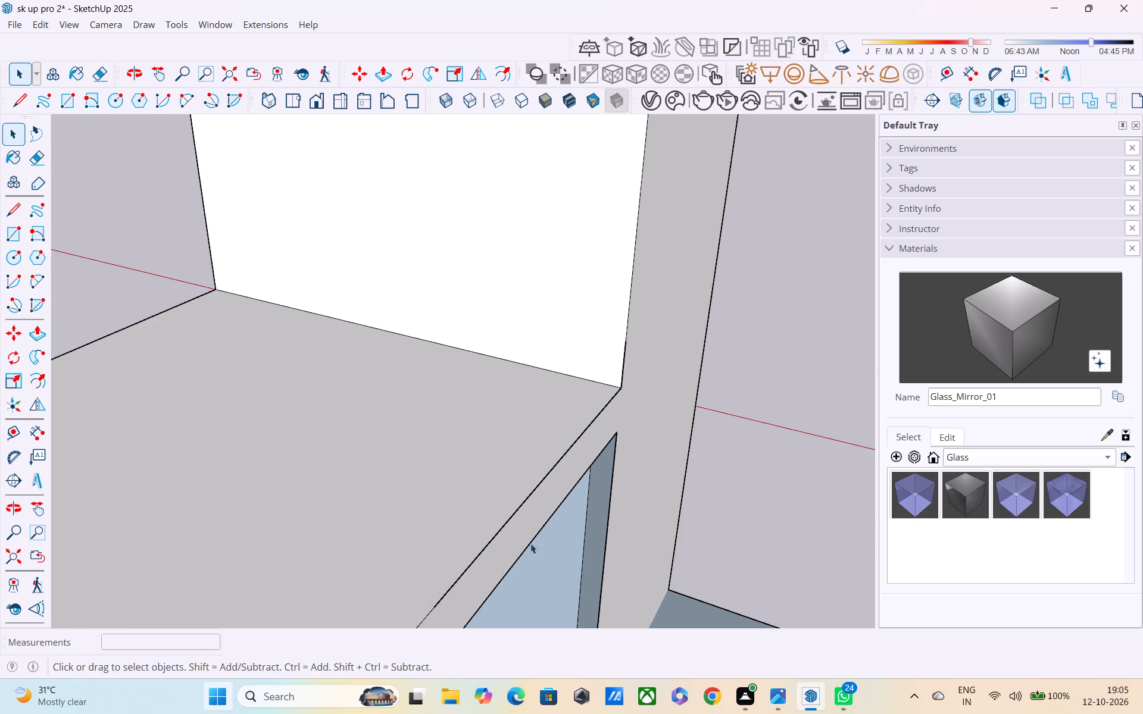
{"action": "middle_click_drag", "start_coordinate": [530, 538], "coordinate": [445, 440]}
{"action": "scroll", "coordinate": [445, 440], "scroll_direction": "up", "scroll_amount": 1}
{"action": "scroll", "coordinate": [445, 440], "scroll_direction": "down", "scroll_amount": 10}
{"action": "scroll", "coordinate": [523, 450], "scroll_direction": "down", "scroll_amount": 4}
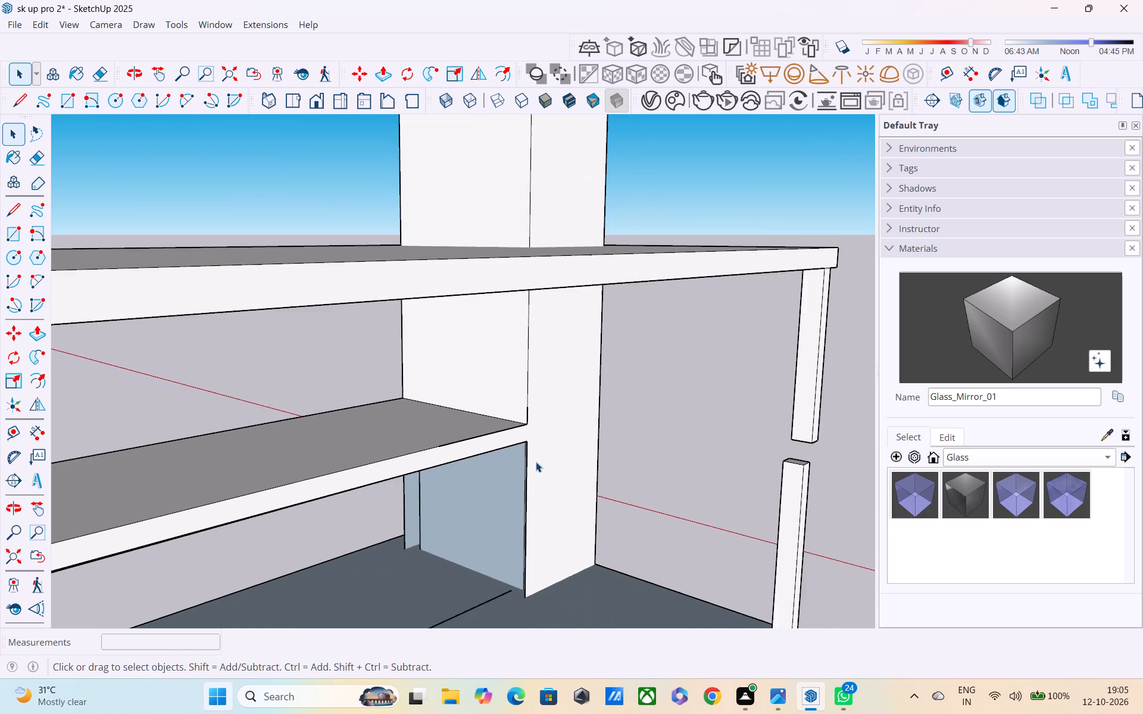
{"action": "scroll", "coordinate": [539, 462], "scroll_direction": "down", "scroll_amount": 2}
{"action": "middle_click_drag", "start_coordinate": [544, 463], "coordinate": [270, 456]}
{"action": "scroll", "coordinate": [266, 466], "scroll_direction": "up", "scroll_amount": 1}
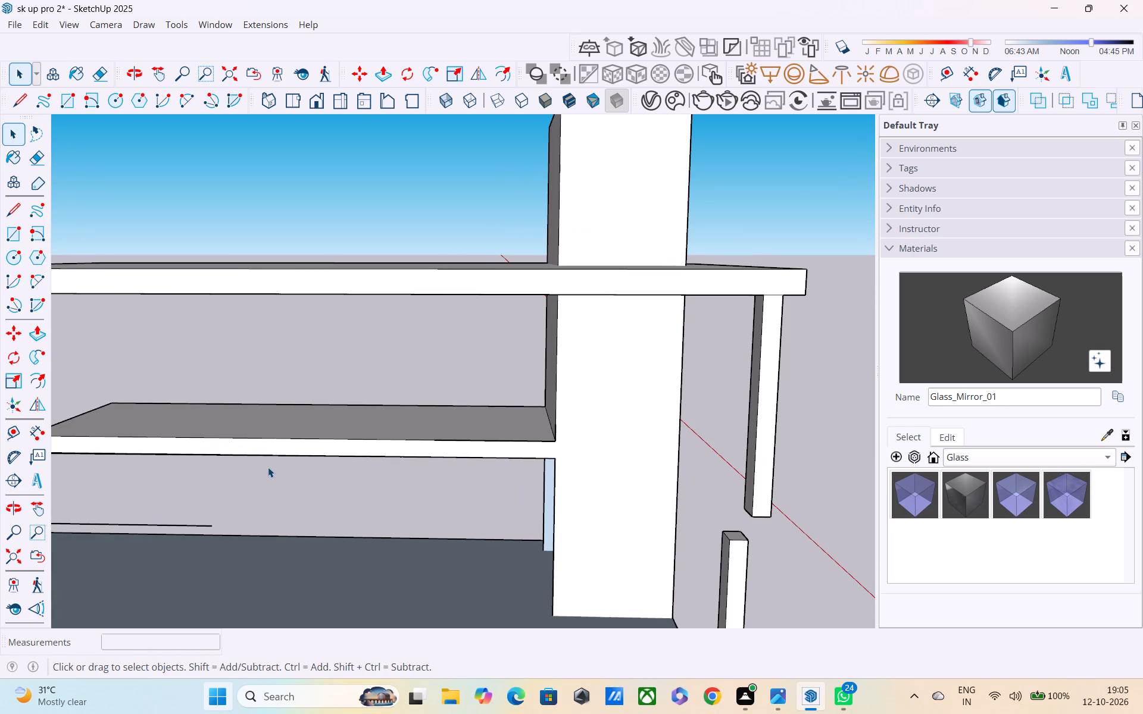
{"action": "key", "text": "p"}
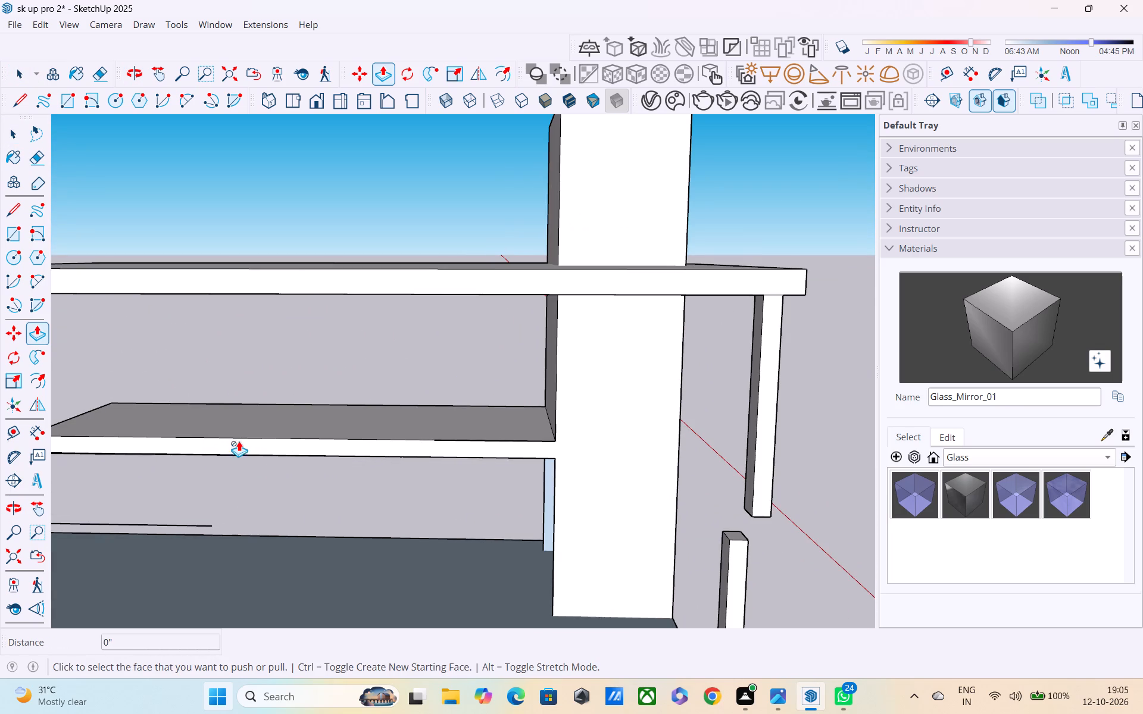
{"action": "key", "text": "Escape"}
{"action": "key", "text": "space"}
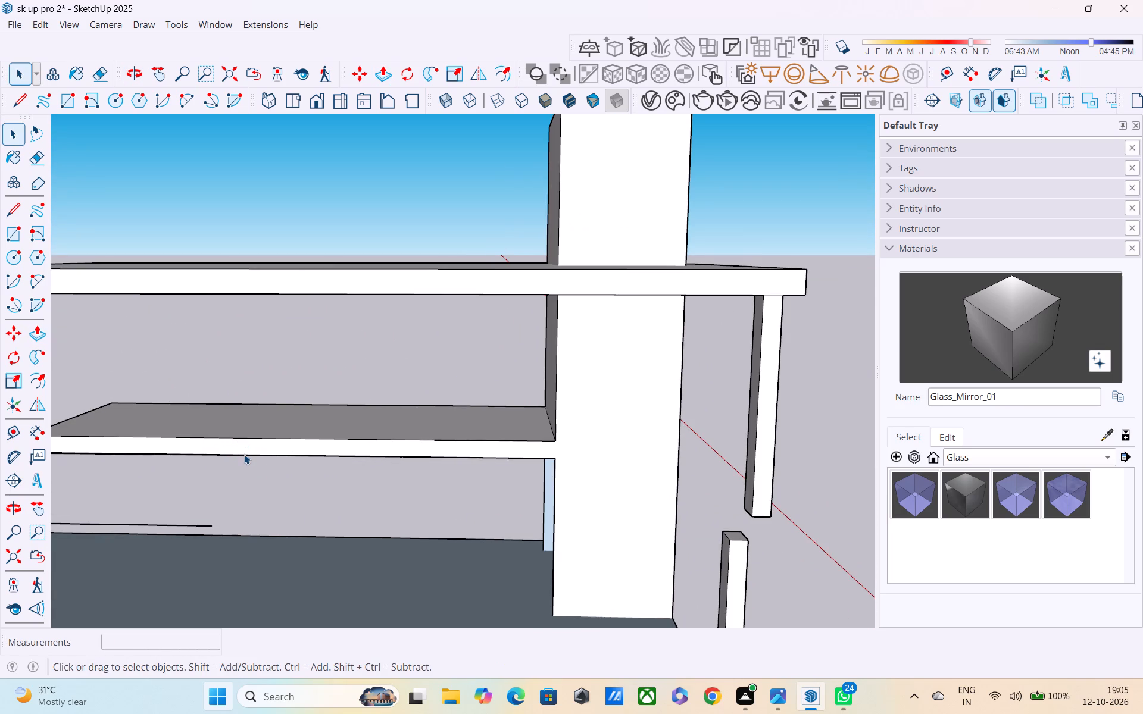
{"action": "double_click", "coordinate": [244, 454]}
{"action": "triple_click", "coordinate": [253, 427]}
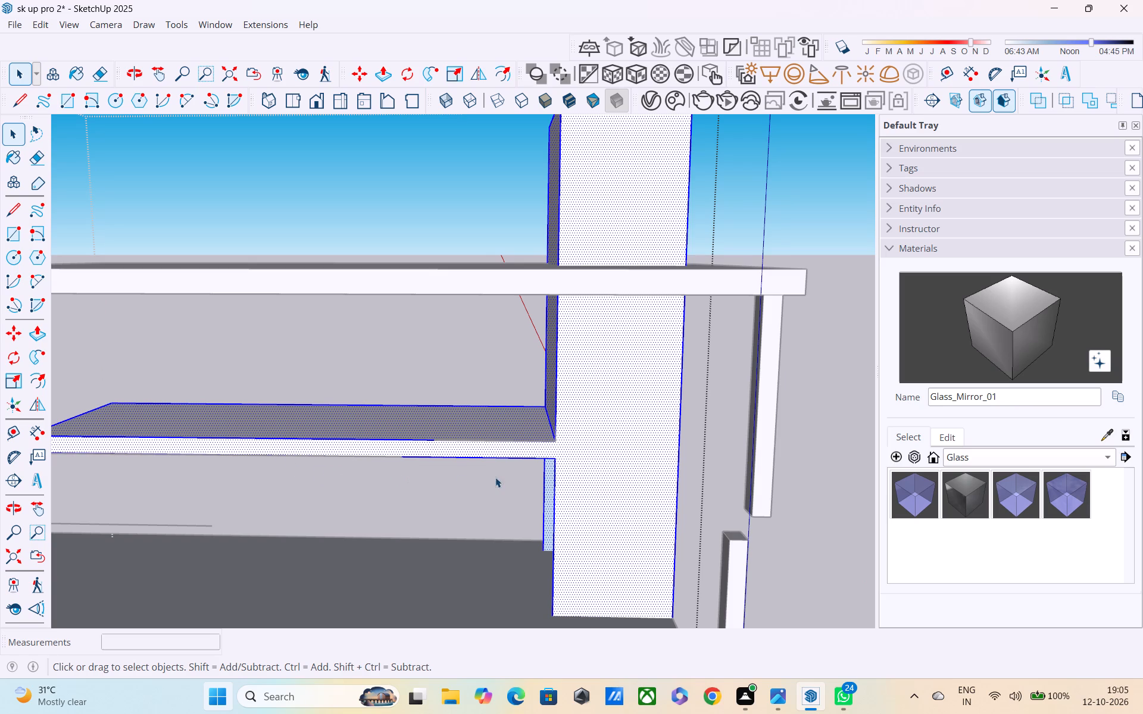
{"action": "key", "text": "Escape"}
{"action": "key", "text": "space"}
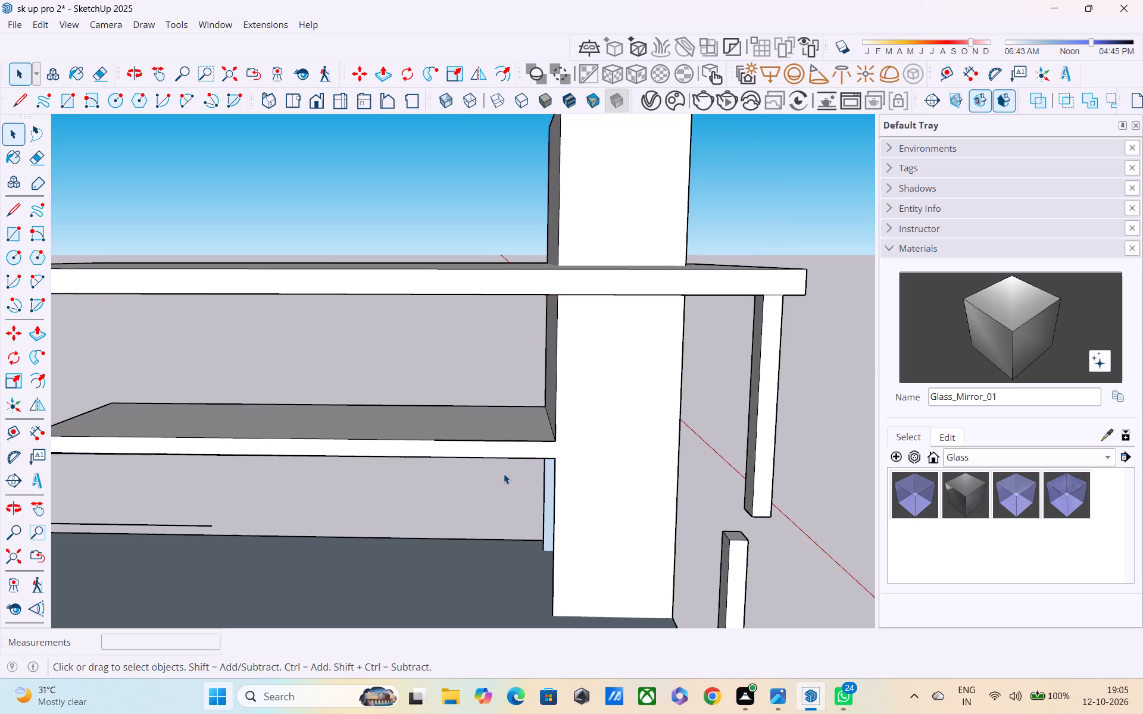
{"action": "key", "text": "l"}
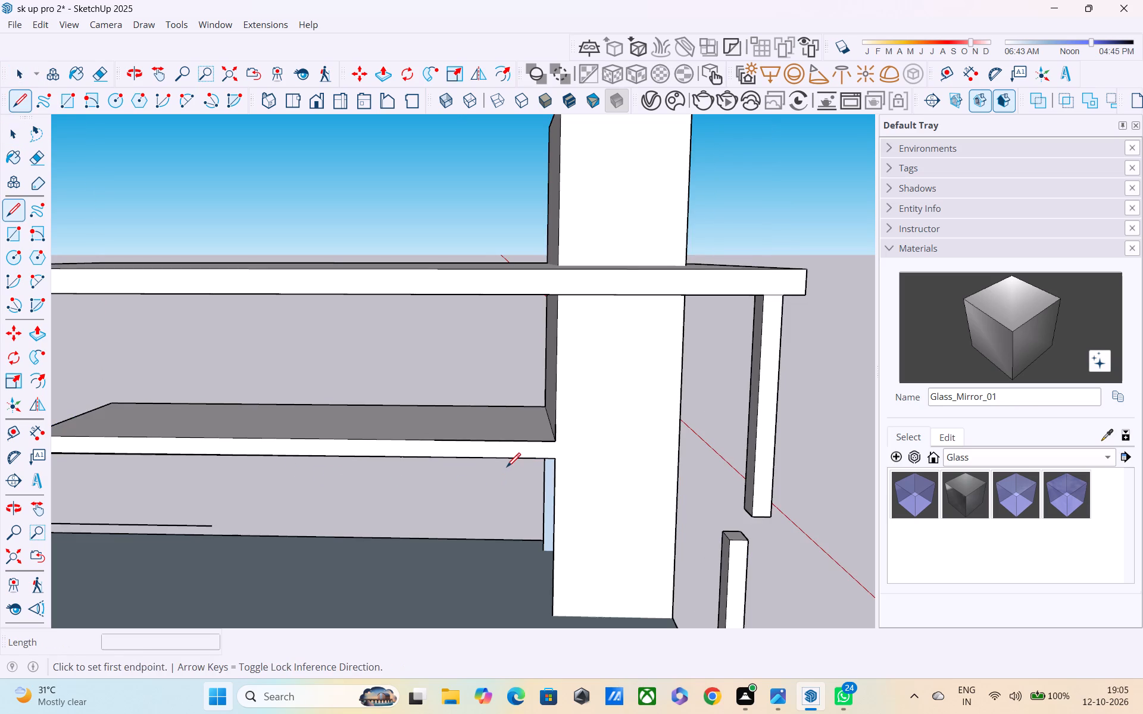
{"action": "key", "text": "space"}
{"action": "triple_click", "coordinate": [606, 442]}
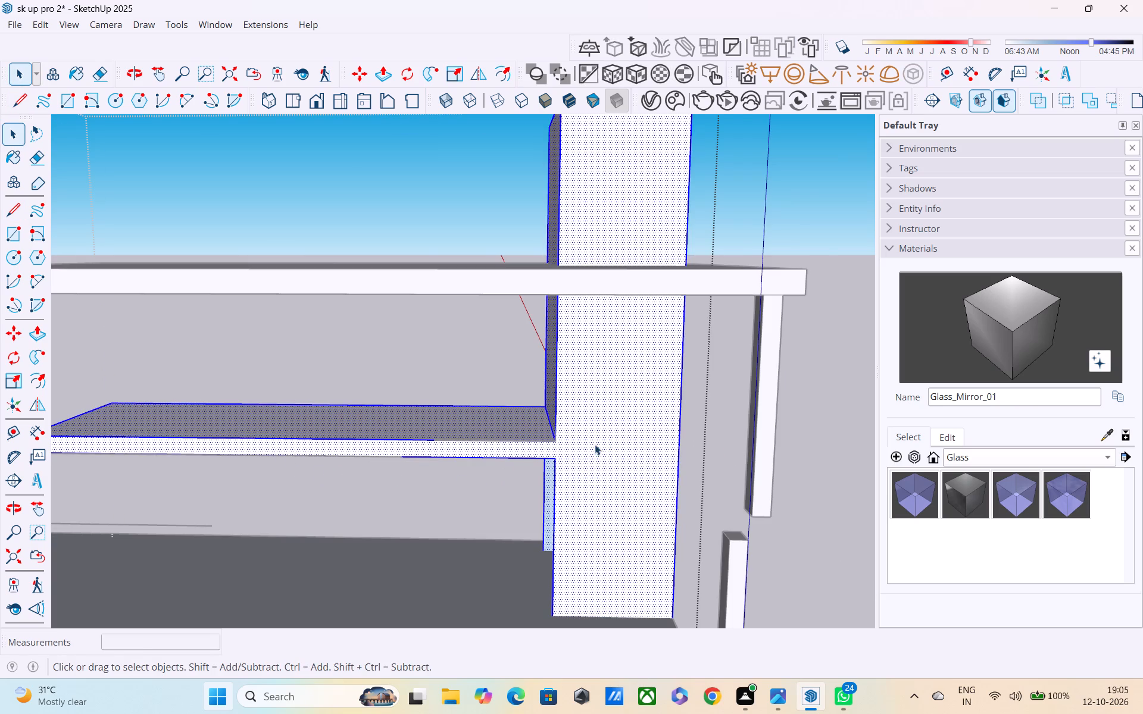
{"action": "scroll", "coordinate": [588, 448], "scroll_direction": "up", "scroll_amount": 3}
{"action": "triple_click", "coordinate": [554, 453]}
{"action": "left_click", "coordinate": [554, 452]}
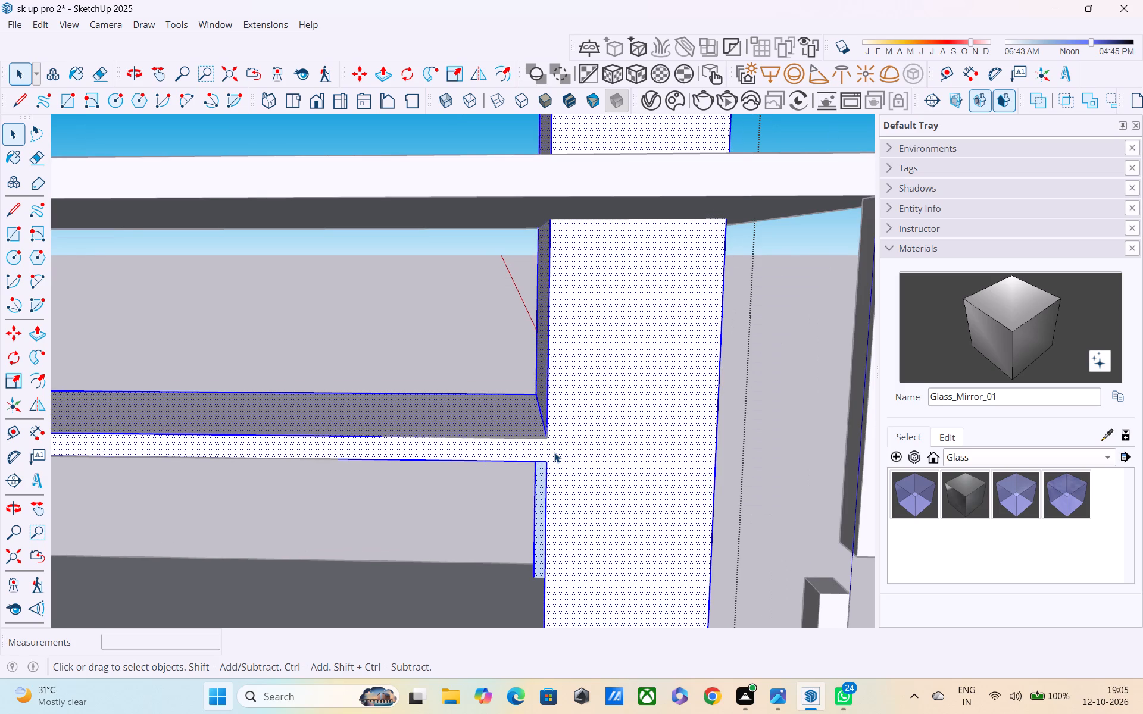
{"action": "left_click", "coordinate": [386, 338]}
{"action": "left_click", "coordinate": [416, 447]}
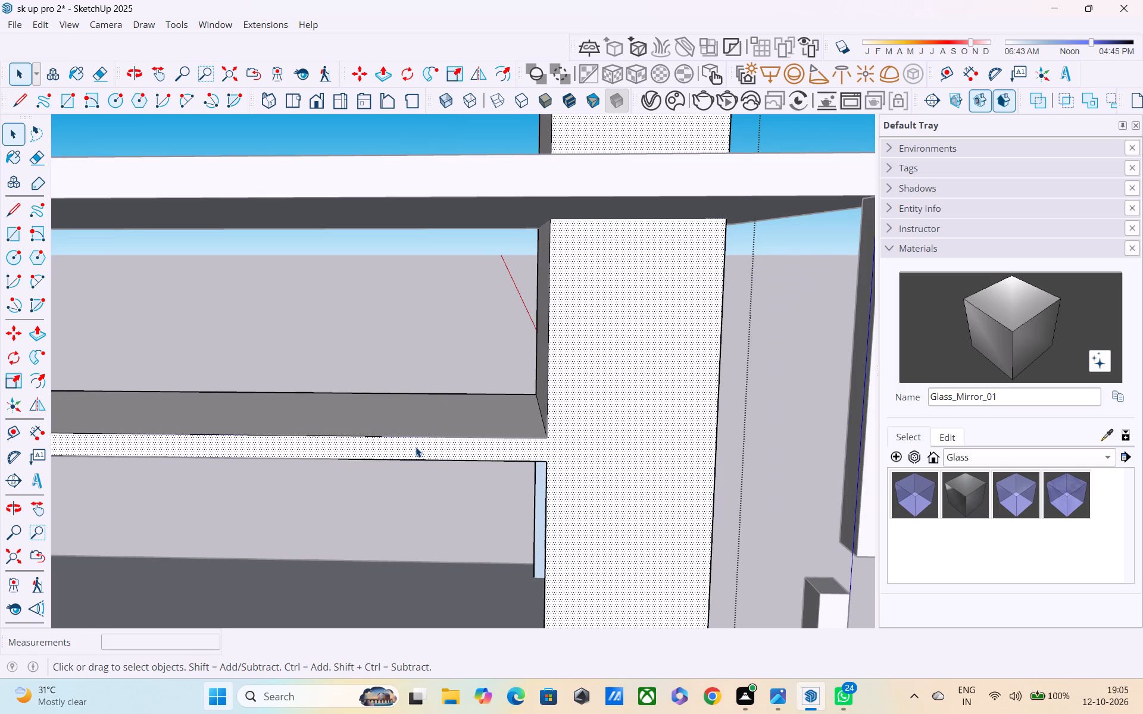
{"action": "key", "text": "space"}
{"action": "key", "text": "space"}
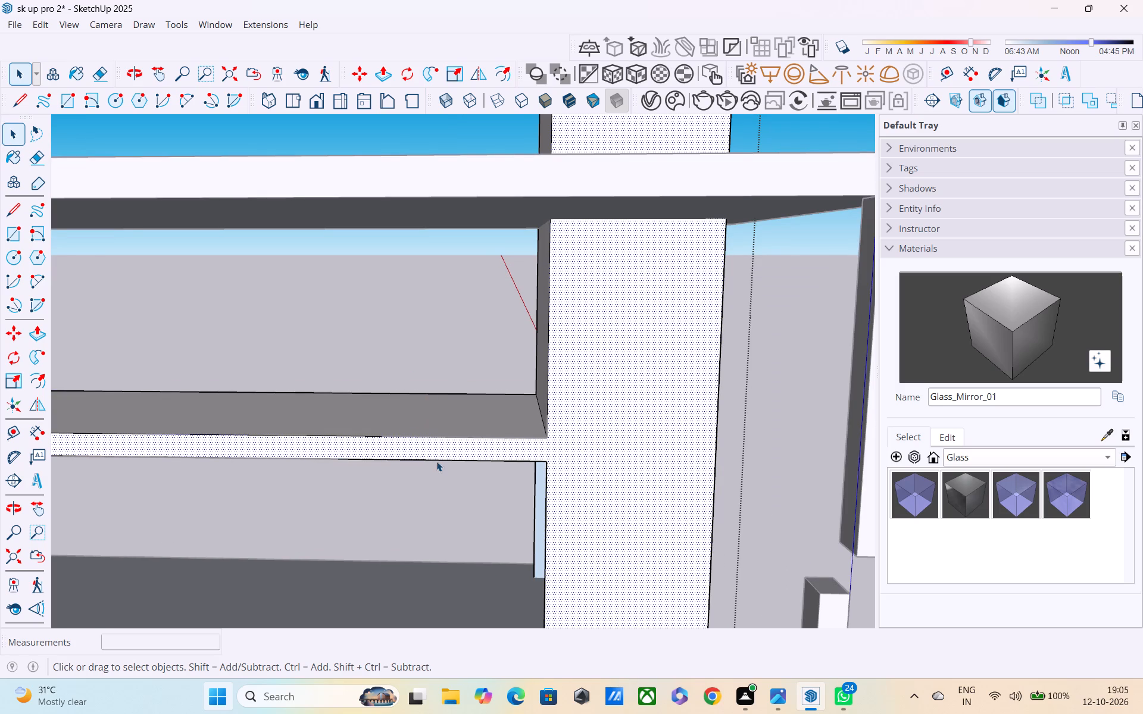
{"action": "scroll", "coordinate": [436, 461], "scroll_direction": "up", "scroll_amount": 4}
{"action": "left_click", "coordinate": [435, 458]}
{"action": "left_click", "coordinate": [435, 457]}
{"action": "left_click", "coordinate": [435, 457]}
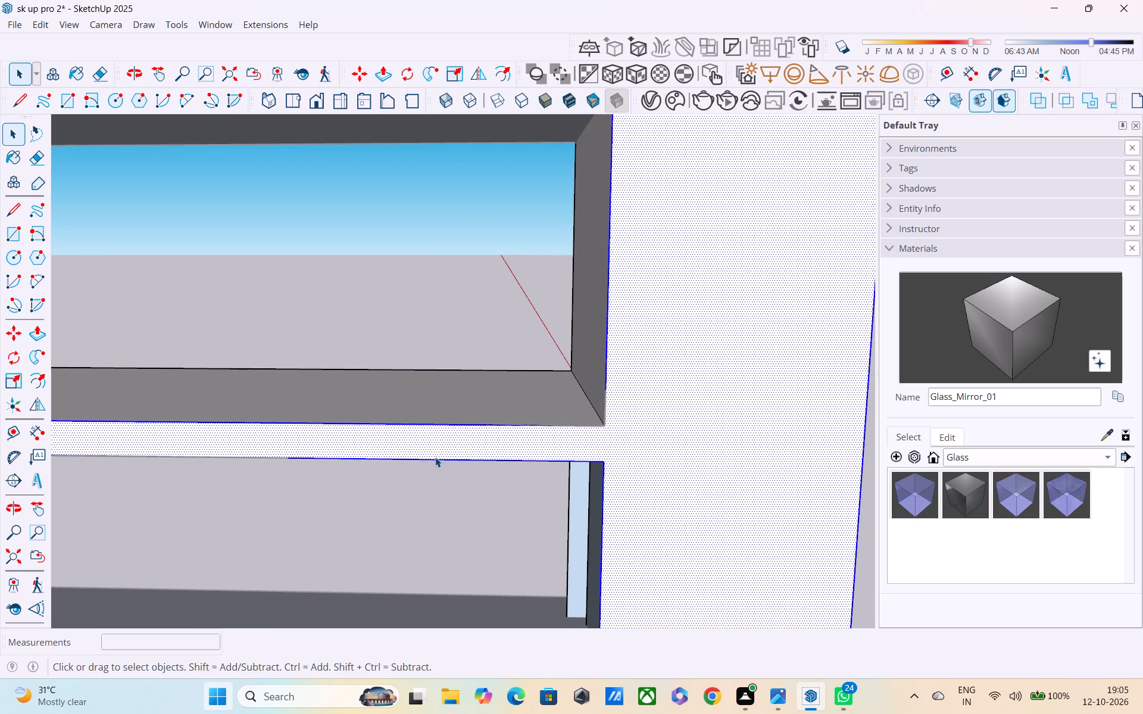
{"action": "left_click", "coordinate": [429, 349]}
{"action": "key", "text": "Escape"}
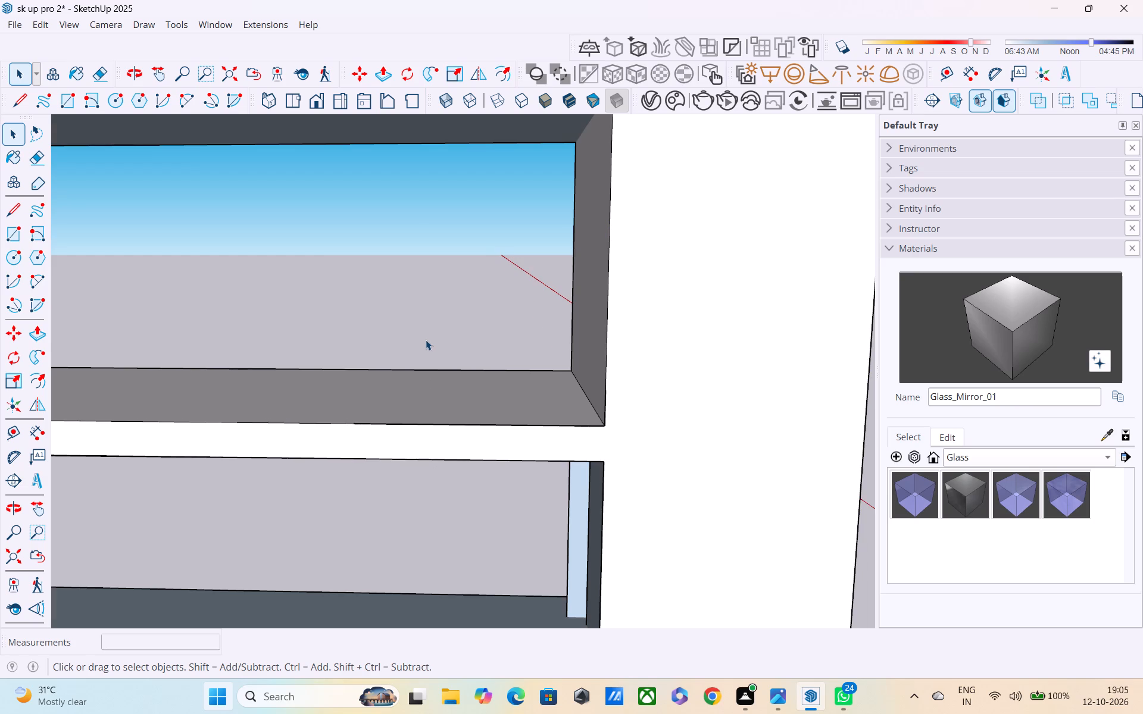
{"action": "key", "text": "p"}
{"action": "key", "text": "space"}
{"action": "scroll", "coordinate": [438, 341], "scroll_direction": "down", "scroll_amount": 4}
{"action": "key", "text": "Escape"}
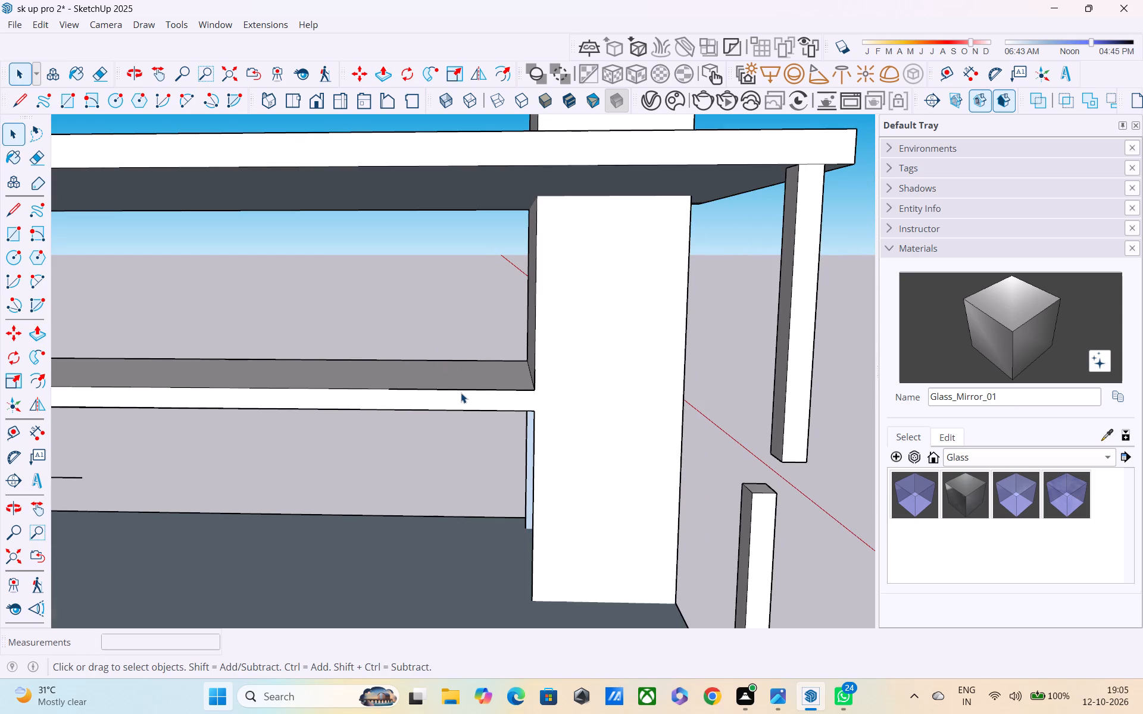
Open the group containing the tower and the middle slab for editing.
{"action": "left_click", "coordinate": [461, 390]}
{"action": "double_click", "coordinate": [465, 408]}
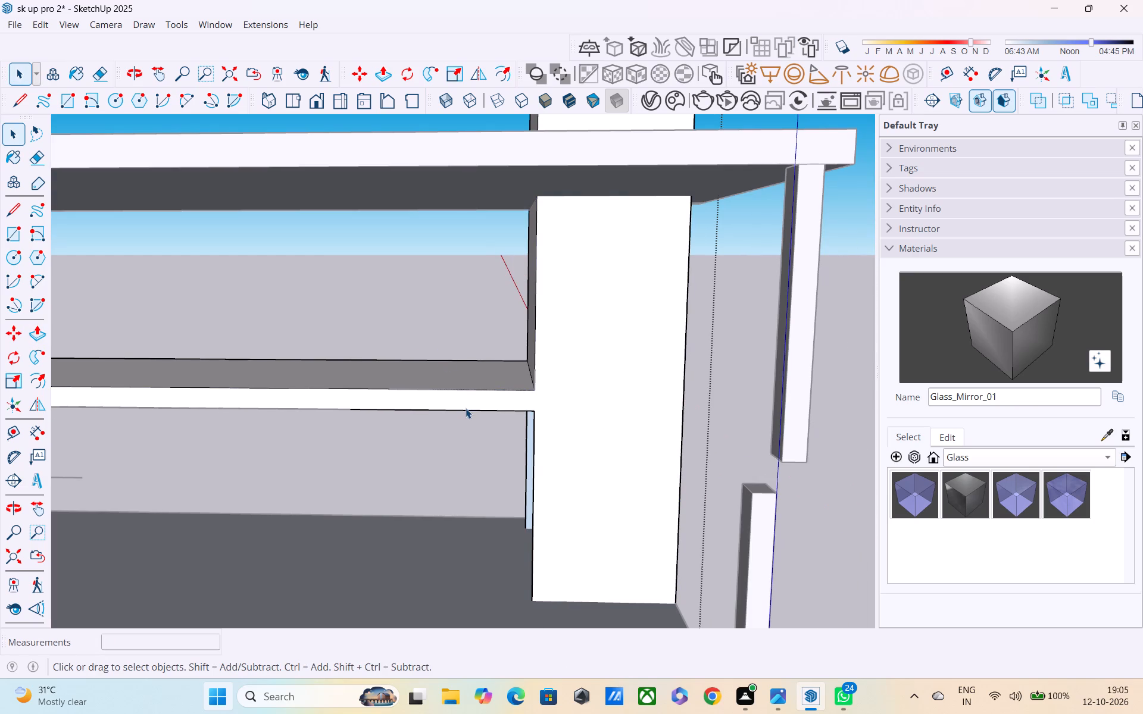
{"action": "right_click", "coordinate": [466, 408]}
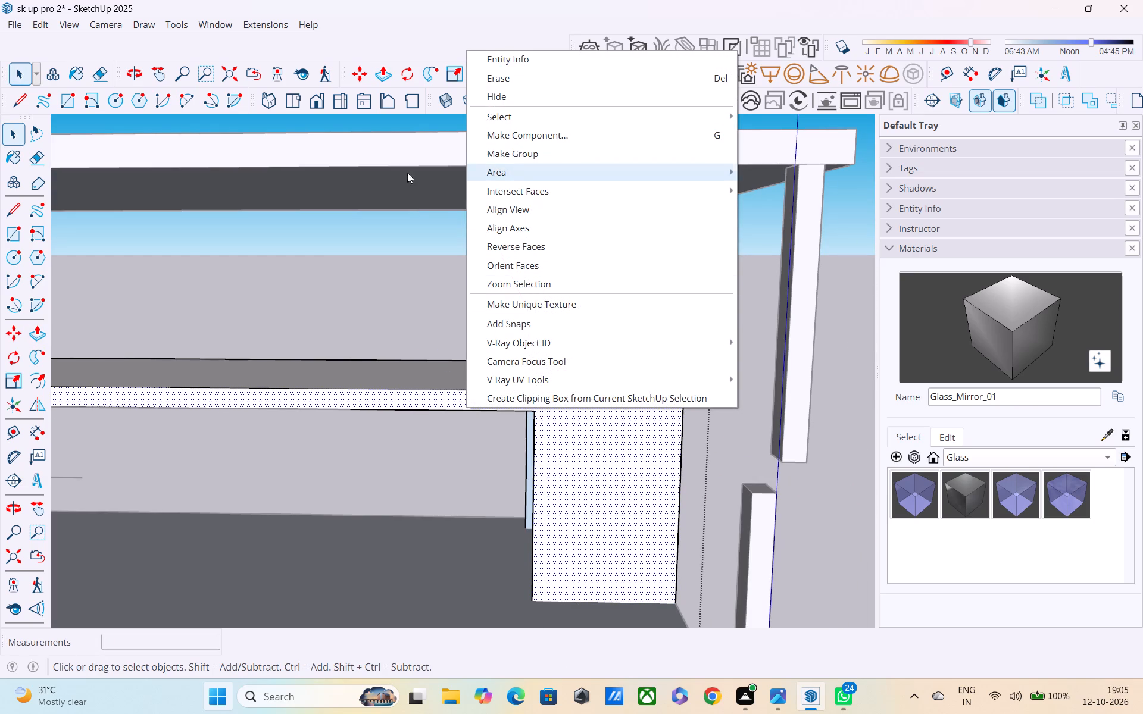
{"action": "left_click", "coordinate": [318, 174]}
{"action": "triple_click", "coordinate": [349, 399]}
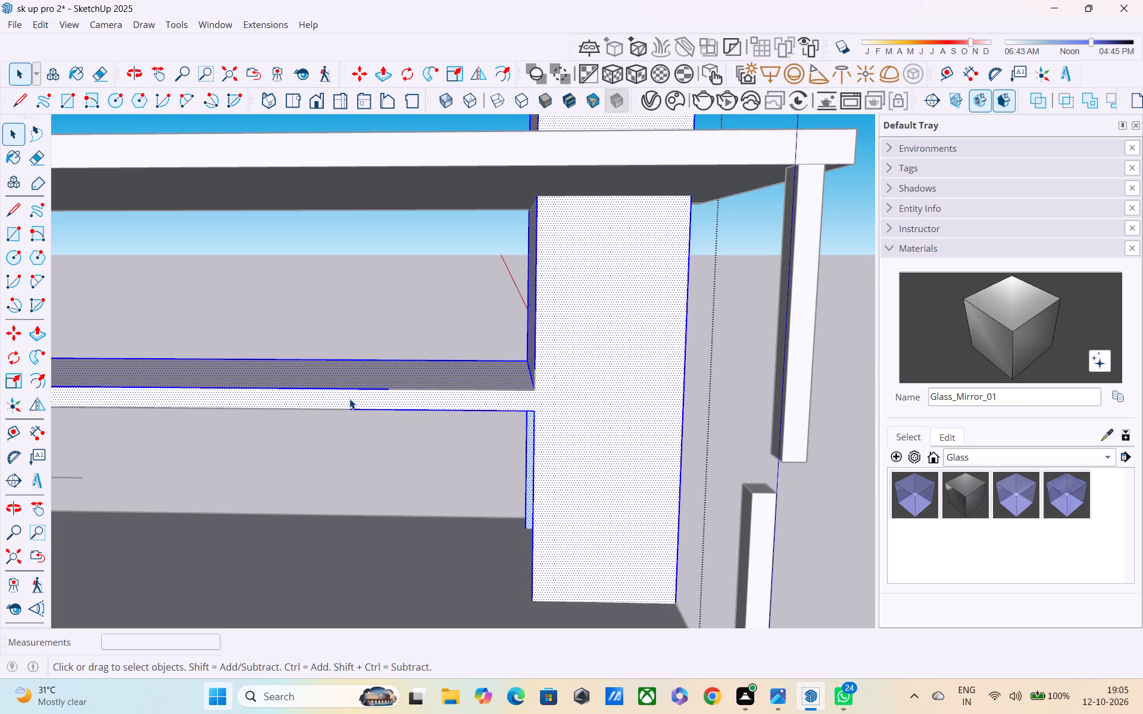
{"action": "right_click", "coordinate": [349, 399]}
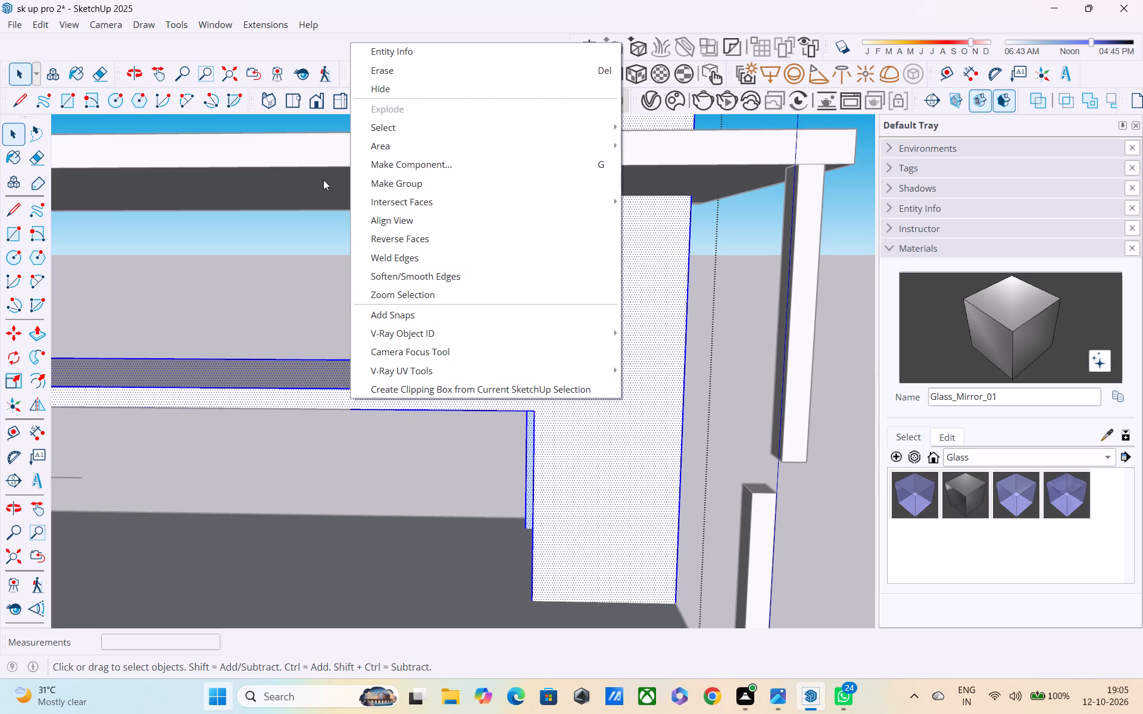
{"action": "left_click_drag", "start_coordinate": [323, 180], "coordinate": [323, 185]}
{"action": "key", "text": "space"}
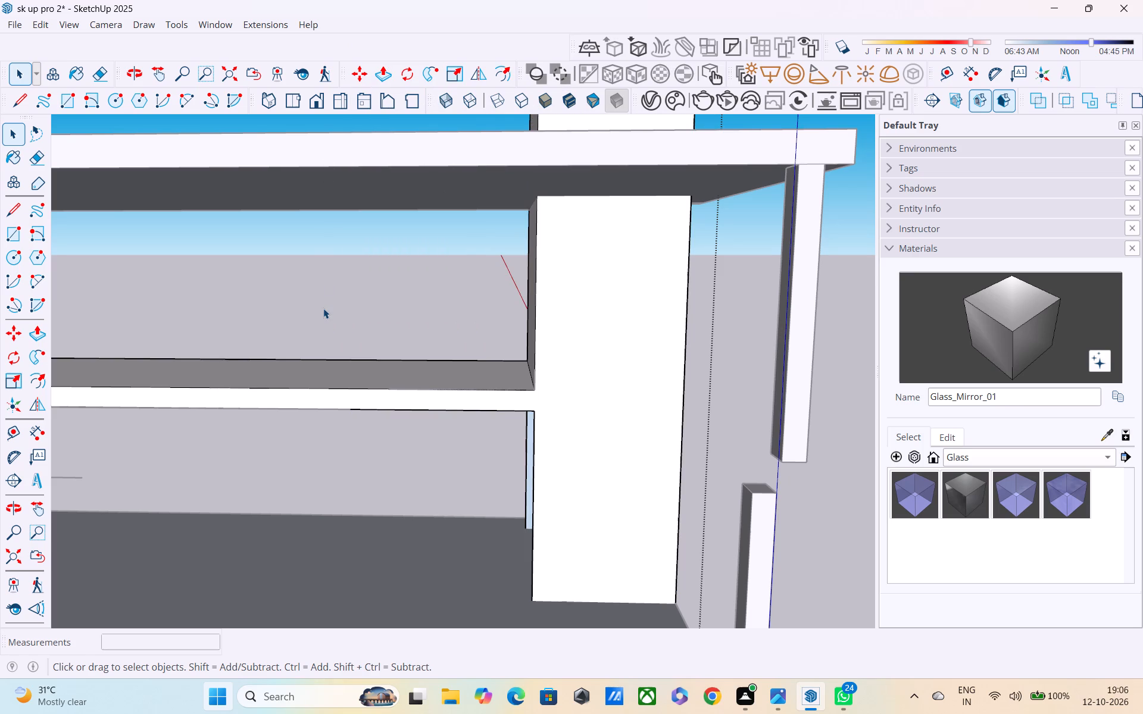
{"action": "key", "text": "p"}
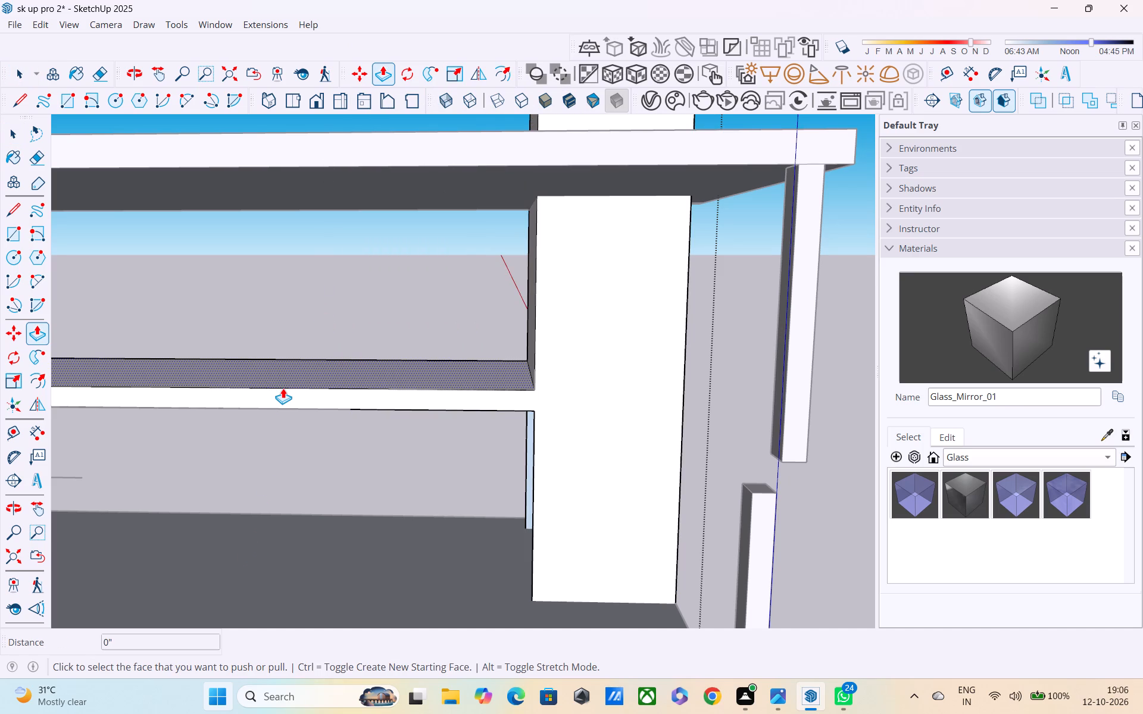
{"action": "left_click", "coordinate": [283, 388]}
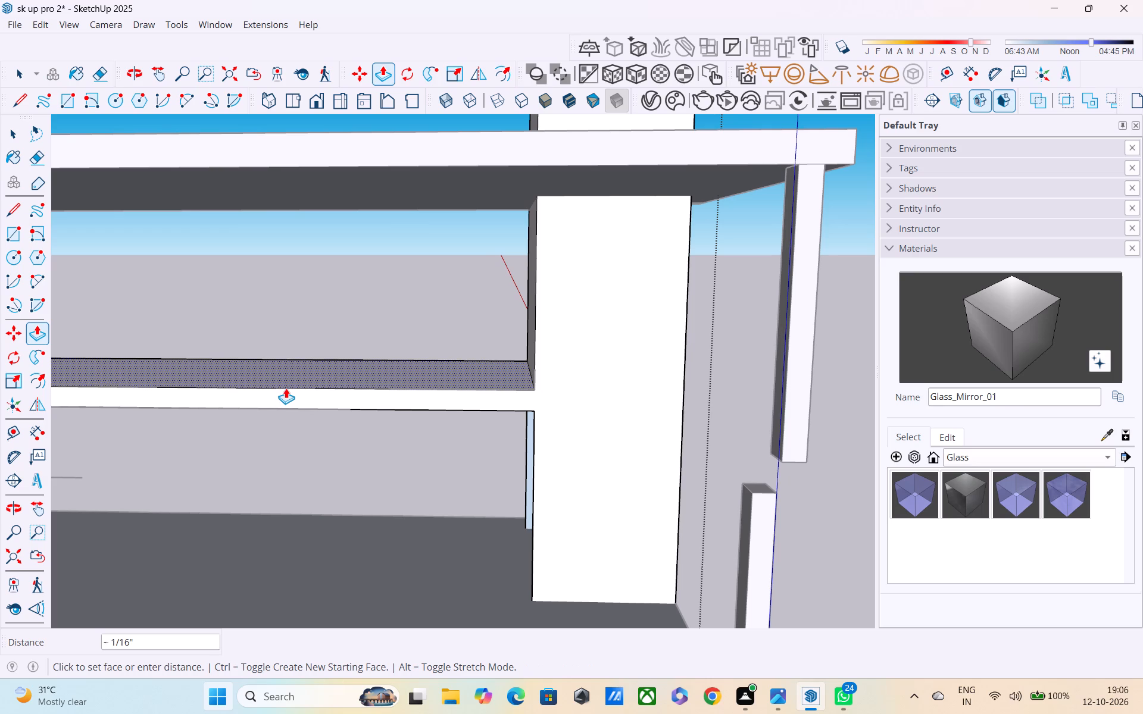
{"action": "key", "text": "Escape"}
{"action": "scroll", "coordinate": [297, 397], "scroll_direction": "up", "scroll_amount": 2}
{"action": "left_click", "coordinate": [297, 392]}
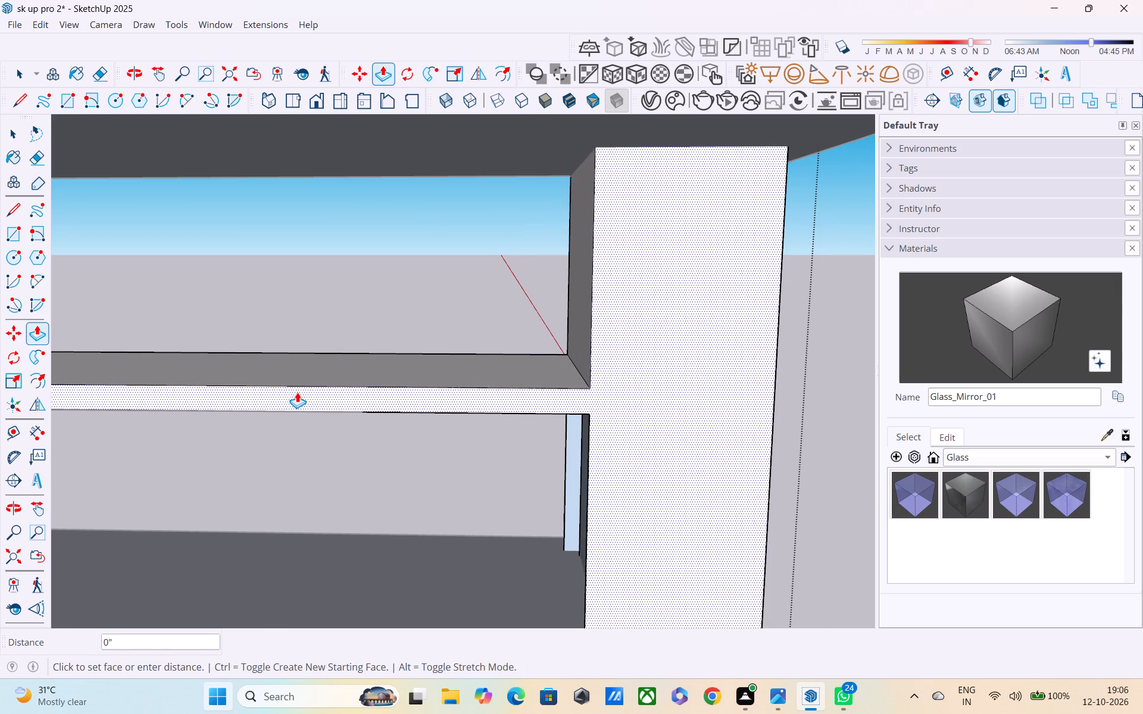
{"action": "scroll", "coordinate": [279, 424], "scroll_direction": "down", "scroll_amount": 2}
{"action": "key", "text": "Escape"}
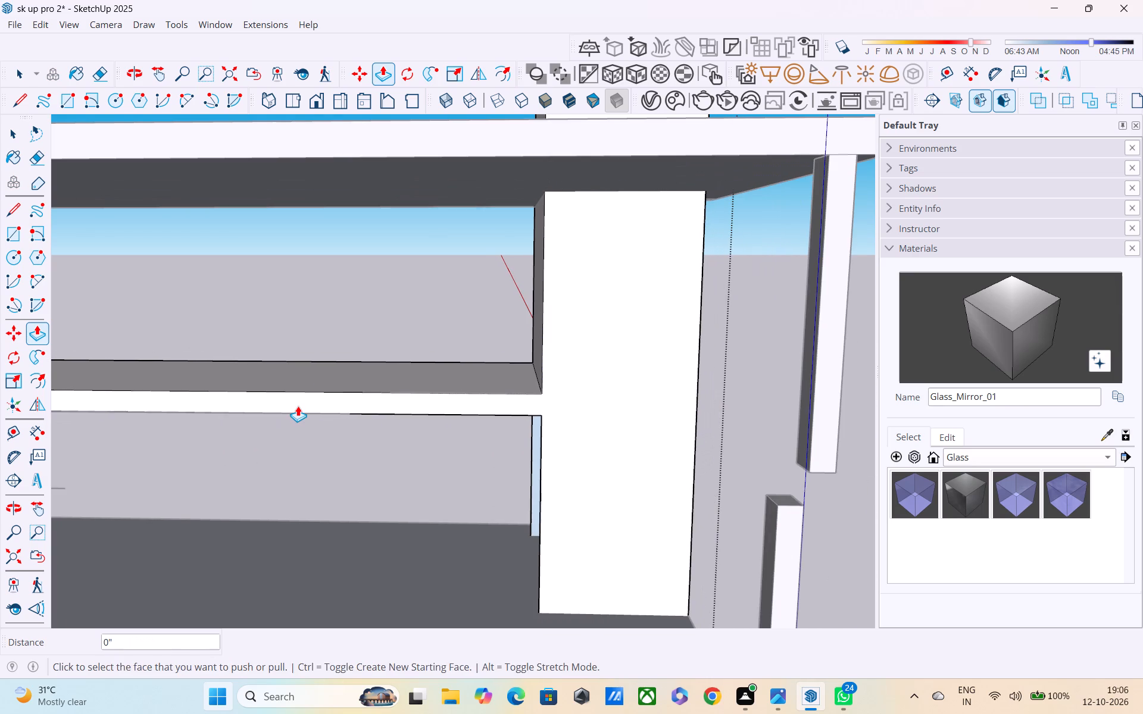
Draw a 1' vertical line at the tower corner, separating the middle slab's front face from the tower's face.
{"action": "key", "text": "space"}
{"action": "scroll", "coordinate": [521, 402], "scroll_direction": "up", "scroll_amount": 4}
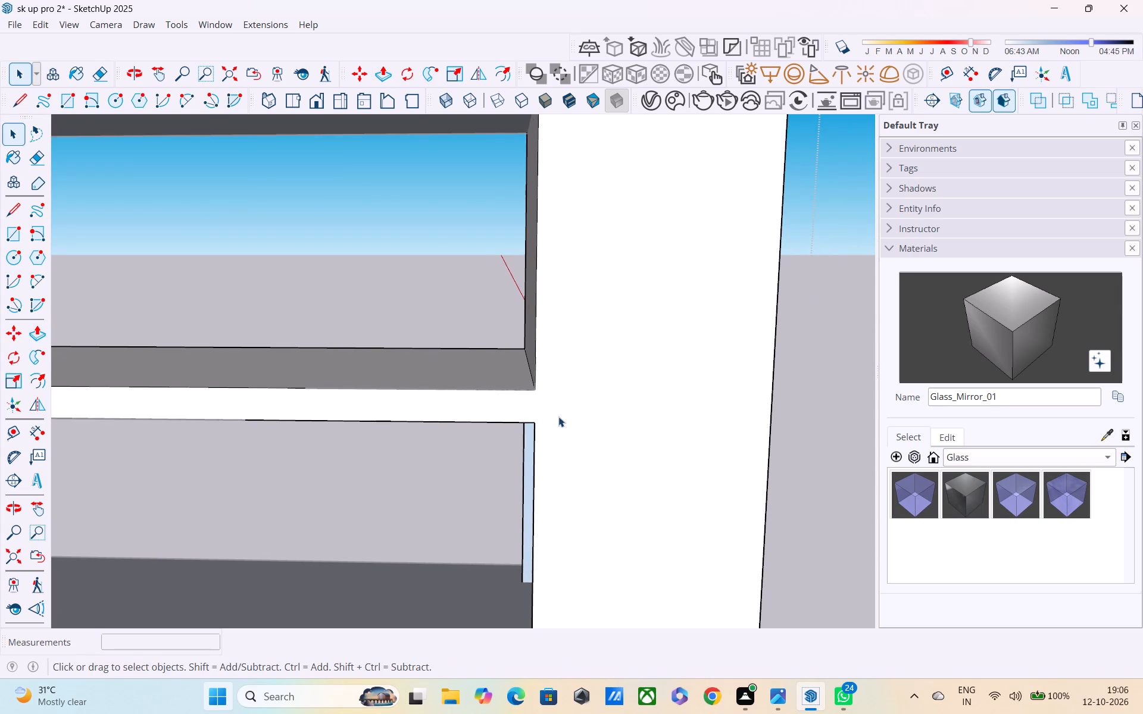
{"action": "type", "text": "L"}
{"action": "key", "text": "space"}
{"action": "key", "text": "l"}
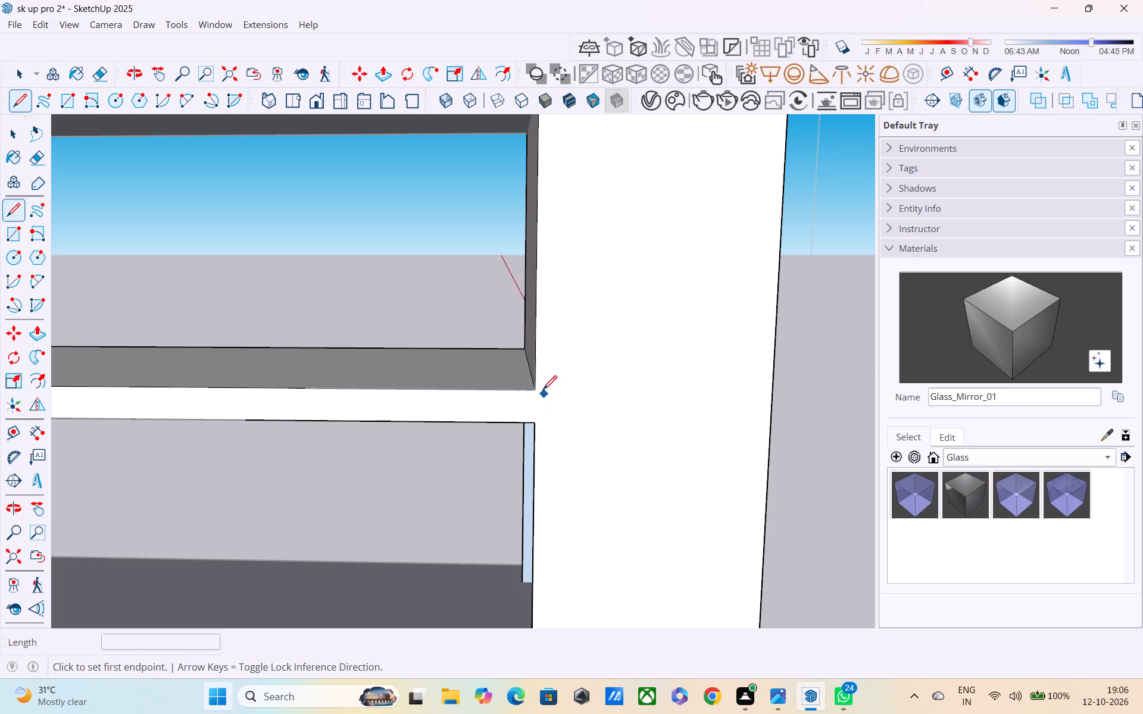
{"action": "left_click", "coordinate": [538, 392]}
{"action": "left_click", "coordinate": [539, 423]}
{"action": "key", "text": "Escape"}
{"action": "key", "text": "space"}
Pull the middle slab's front face out 13' 3" from the tower's side to line up with the post.
{"action": "key", "text": "p"}
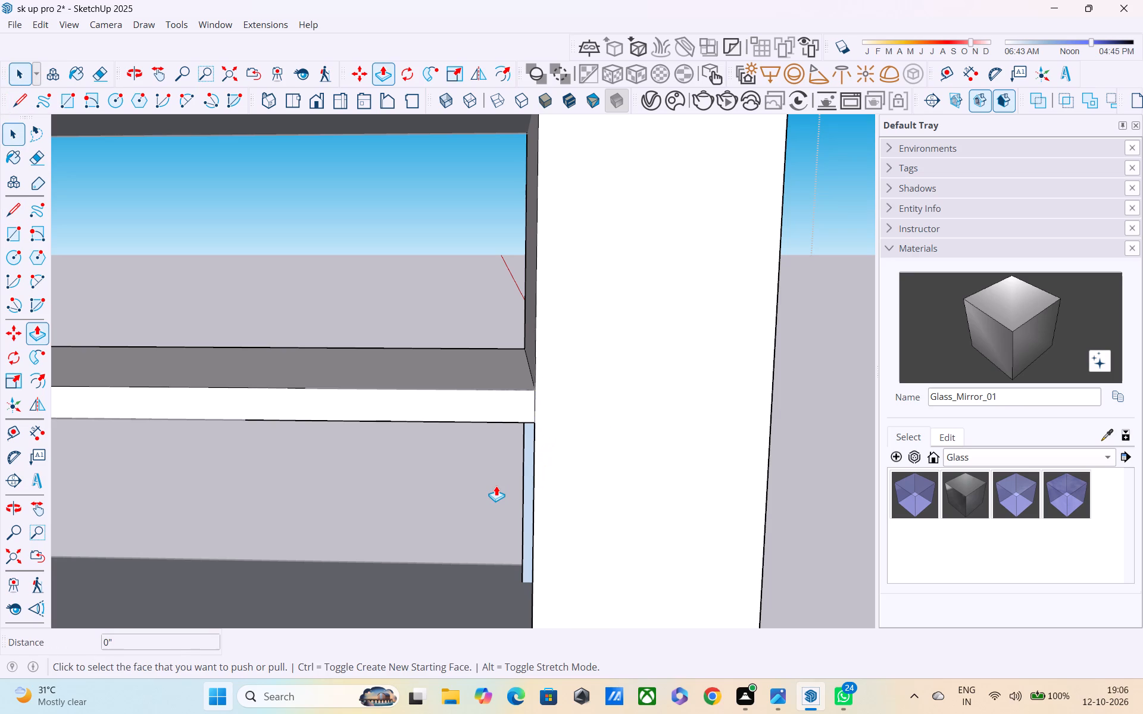
{"action": "left_click", "coordinate": [488, 396]}
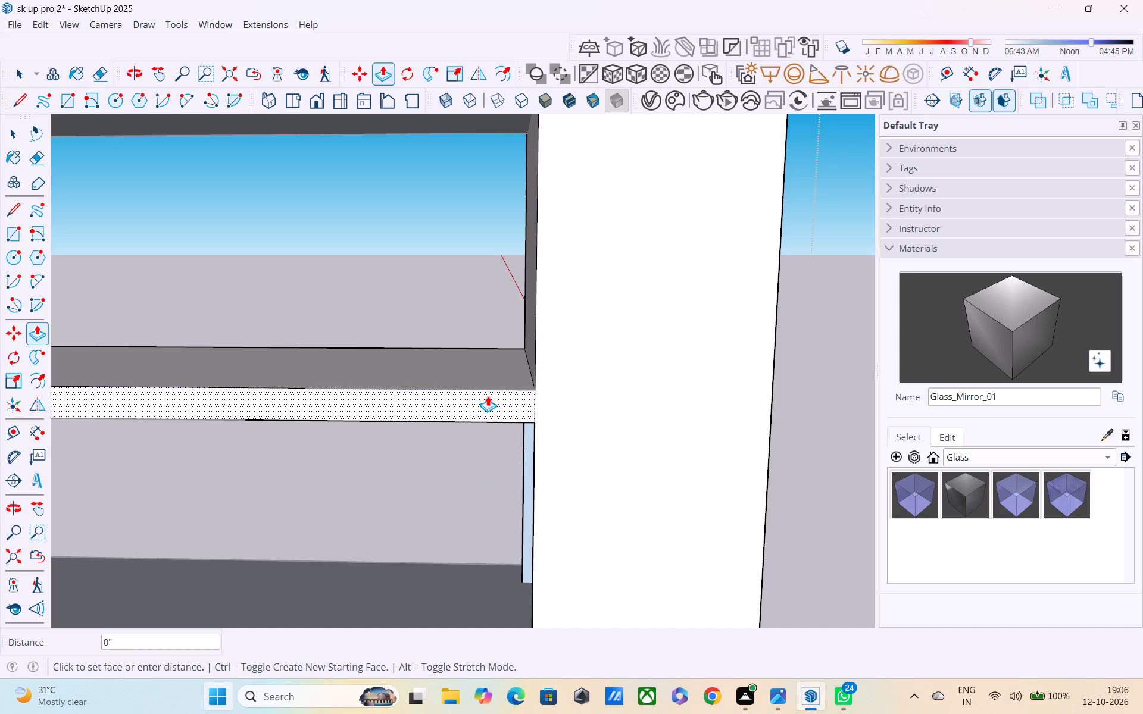
{"action": "scroll", "coordinate": [493, 438], "scroll_direction": "down", "scroll_amount": 5}
{"action": "middle_click_drag", "start_coordinate": [527, 499], "coordinate": [216, 521]}
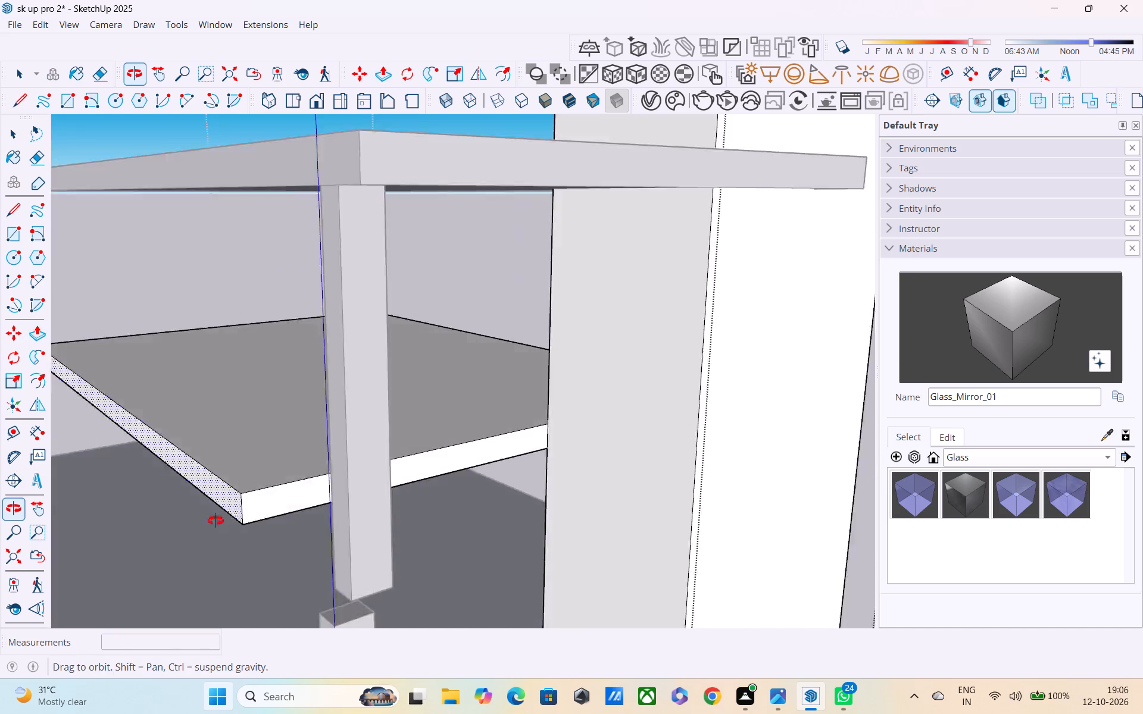
{"action": "middle_click_drag", "start_coordinate": [216, 521], "coordinate": [175, 516]}
{"action": "scroll", "coordinate": [175, 516], "scroll_direction": "down", "scroll_amount": 3}
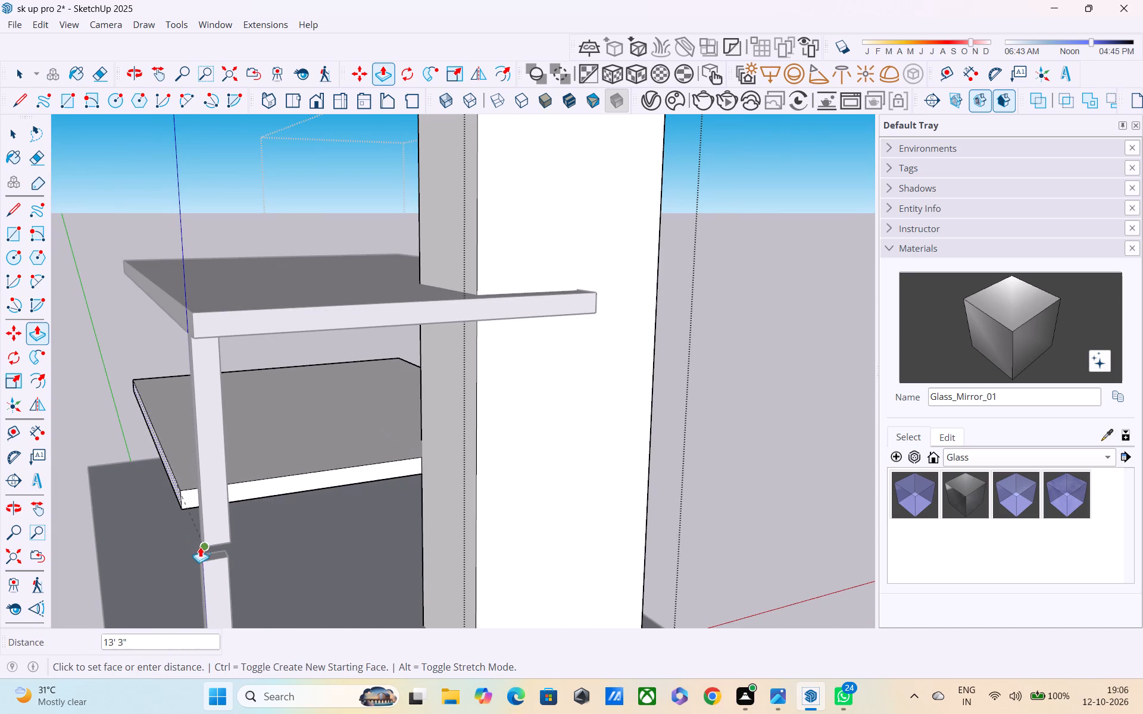
{"action": "left_click", "coordinate": [204, 537]}
{"action": "middle_click_drag", "start_coordinate": [206, 536], "coordinate": [176, 419]}
{"action": "middle_click_drag", "start_coordinate": [222, 477], "coordinate": [139, 536]}
{"action": "key", "text": "Escape"}
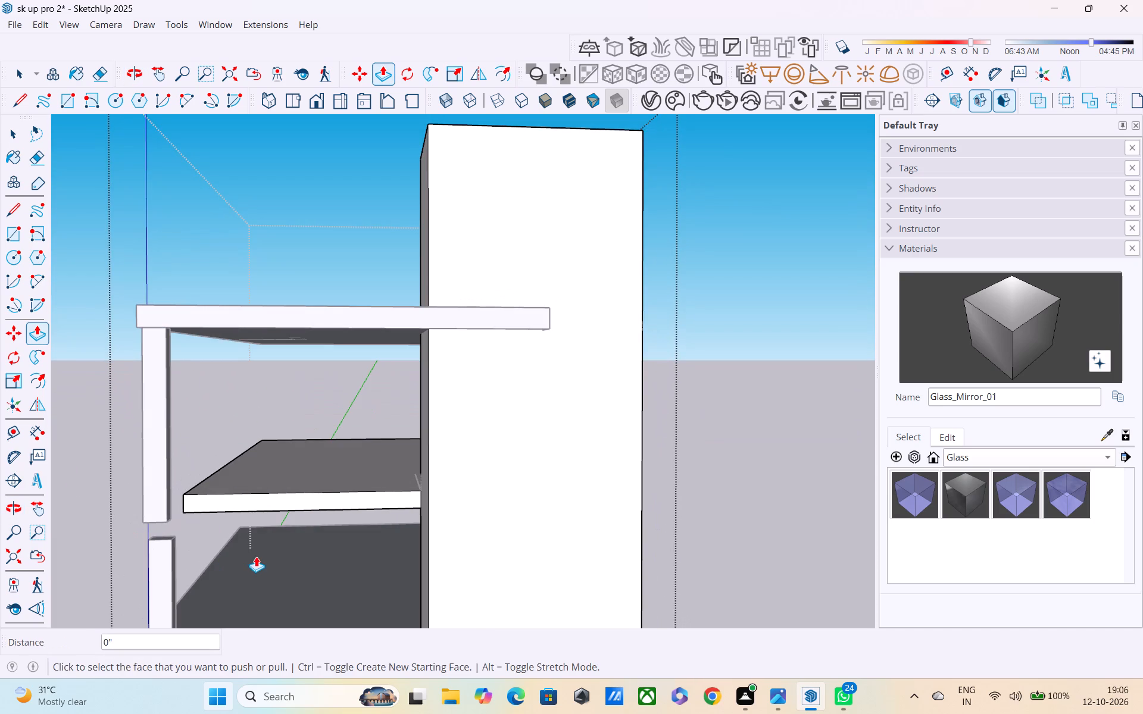
Leave the group and delete the loose edge lying on top of the middle slab at the tower corner.
{"action": "type", "text": "L"}
{"action": "key", "text": "space"}
{"action": "scroll", "coordinate": [256, 556], "scroll_direction": "up", "scroll_amount": 1}
{"action": "key", "text": "space"}
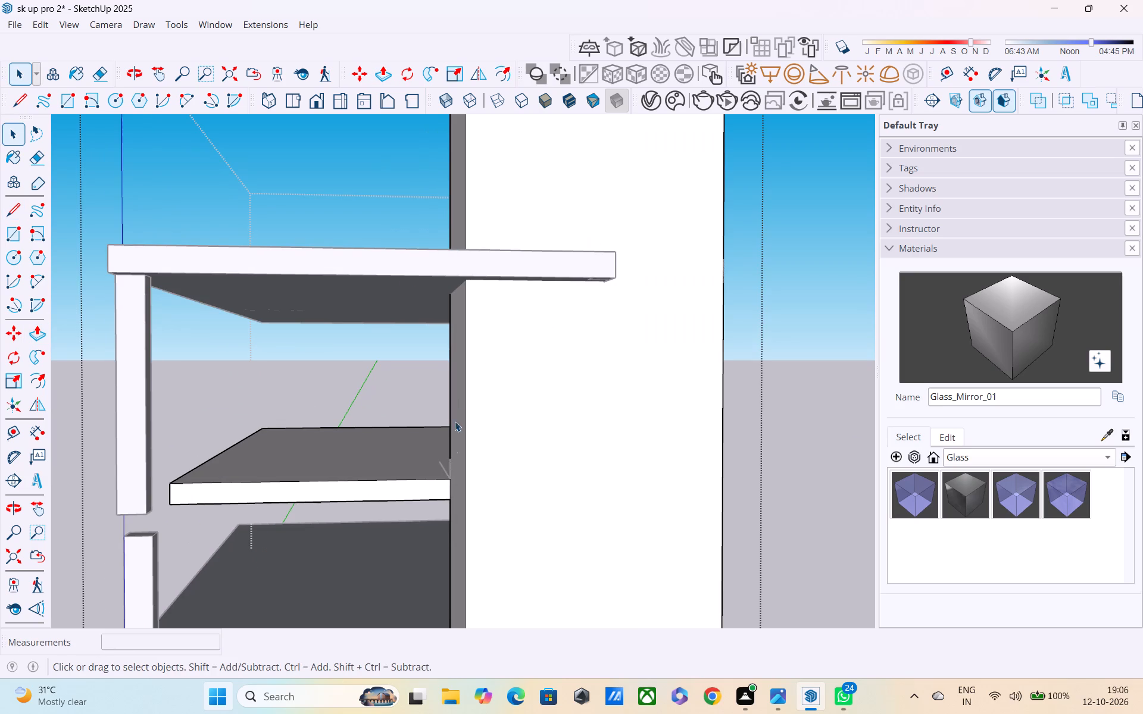
{"action": "key", "text": "Escape"}
{"action": "middle_click_drag", "start_coordinate": [449, 484], "coordinate": [489, 532]}
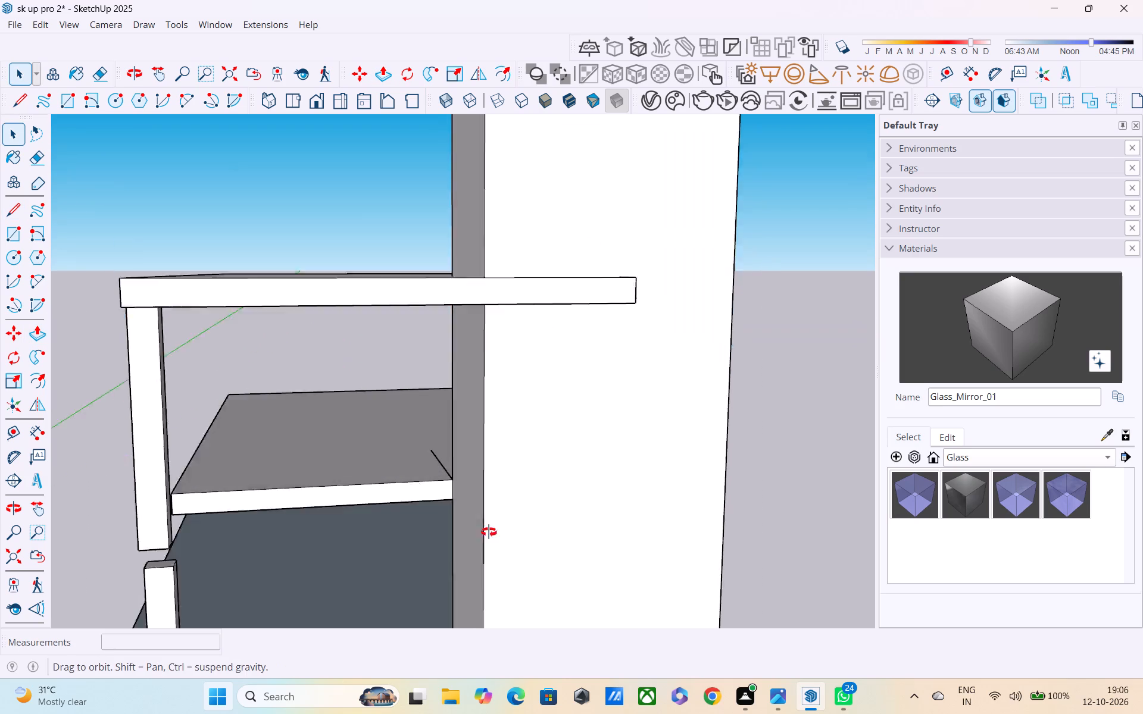
{"action": "middle_click_drag", "start_coordinate": [489, 532], "coordinate": [610, 621]}
{"action": "scroll", "coordinate": [333, 484], "scroll_direction": "up", "scroll_amount": 3}
{"action": "middle_click_drag", "start_coordinate": [407, 455], "coordinate": [585, 402]}
{"action": "scroll", "coordinate": [450, 505], "scroll_direction": "up", "scroll_amount": 2}
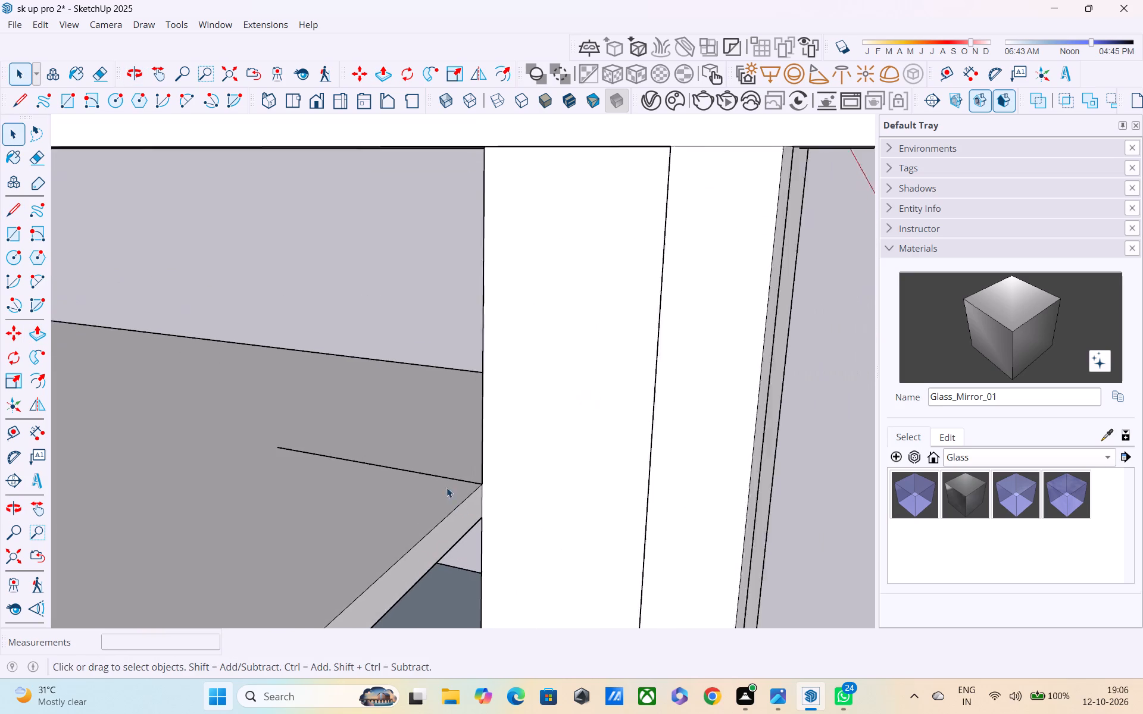
{"action": "scroll", "coordinate": [446, 487], "scroll_direction": "up", "scroll_amount": 2}
{"action": "left_click", "coordinate": [439, 476]}
{"action": "key", "text": "Delete"}
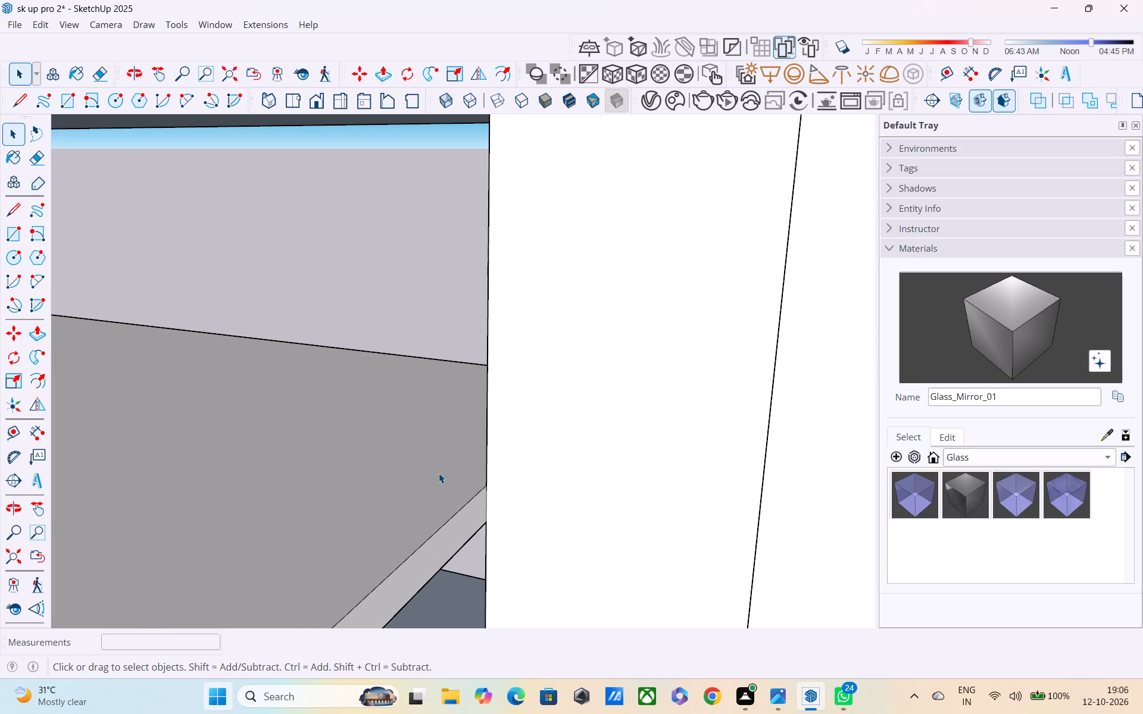
Draw a vertical line across the middle slab's thickness where its end face meets the tower corner.
{"action": "scroll", "coordinate": [558, 448], "scroll_direction": "down", "scroll_amount": 3}
{"action": "middle_click_drag", "start_coordinate": [552, 499], "coordinate": [389, 481]}
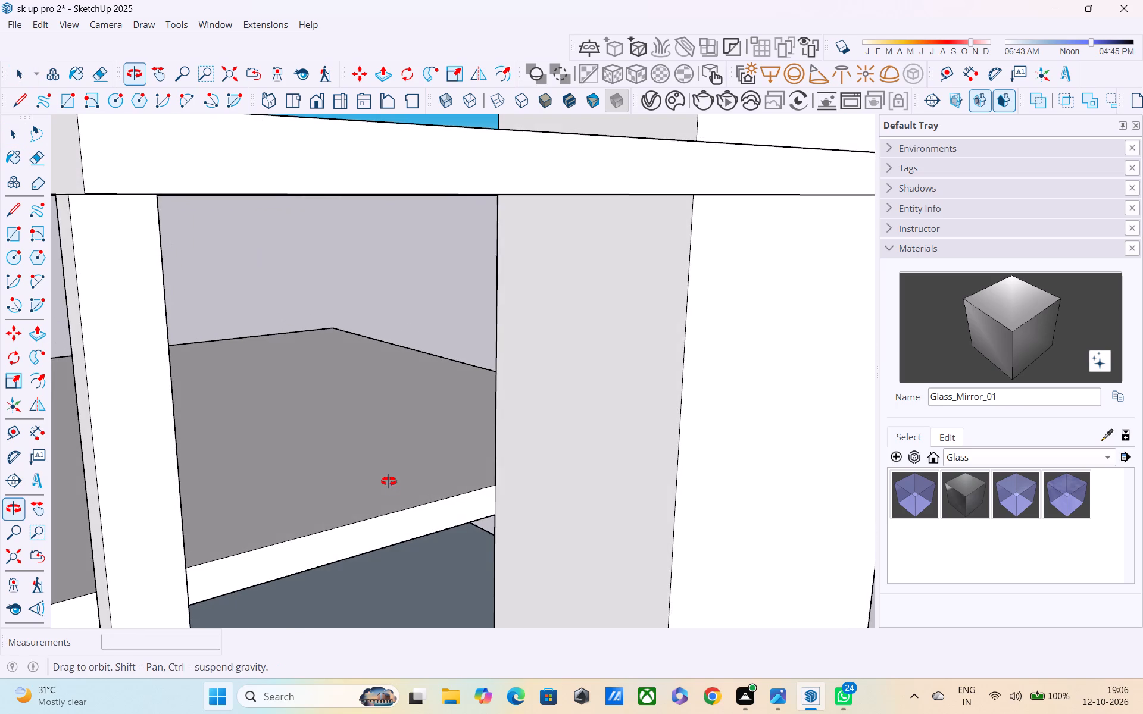
{"action": "middle_click_drag", "start_coordinate": [389, 481], "coordinate": [388, 481]}
{"action": "key", "text": "l"}
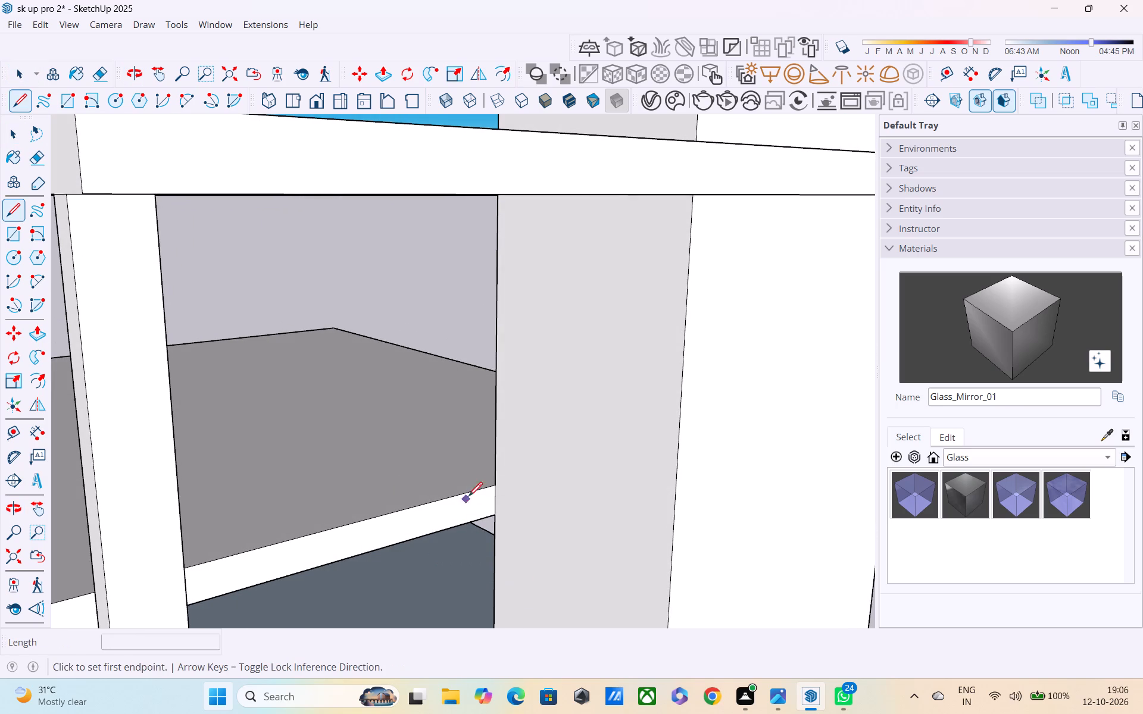
{"action": "left_click", "coordinate": [492, 487]}
{"action": "left_click", "coordinate": [498, 516]}
{"action": "middle_click_drag", "start_coordinate": [501, 542], "coordinate": [401, 497]}
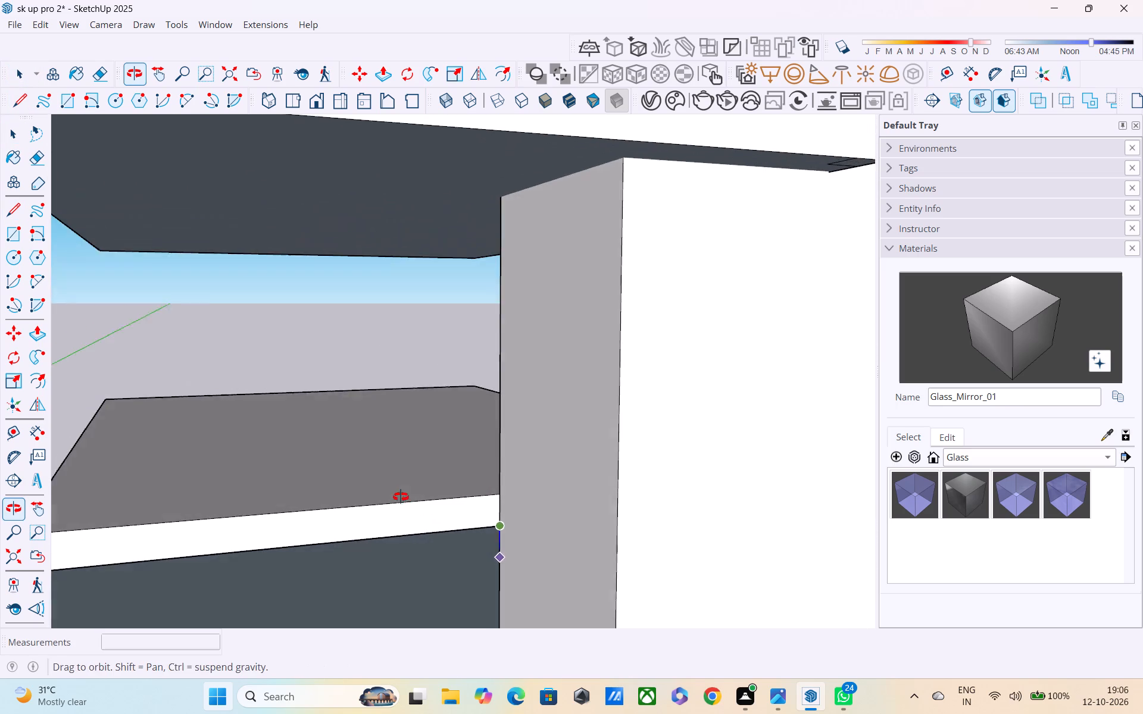
{"action": "middle_click_drag", "start_coordinate": [401, 497], "coordinate": [383, 508]}
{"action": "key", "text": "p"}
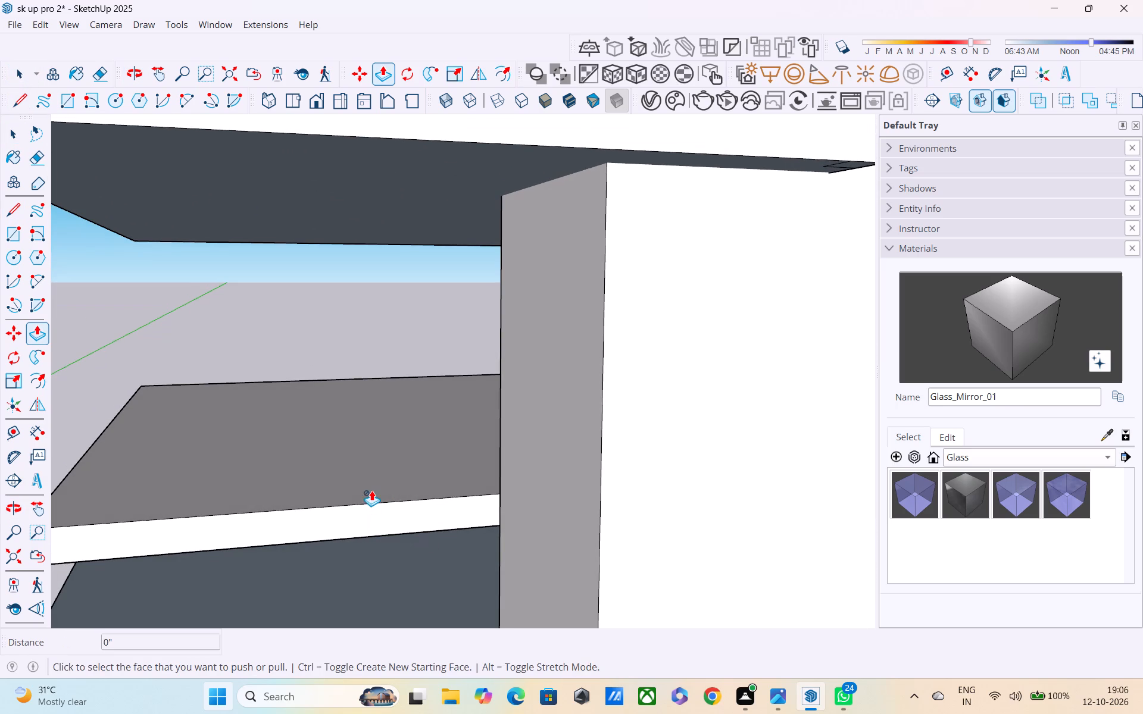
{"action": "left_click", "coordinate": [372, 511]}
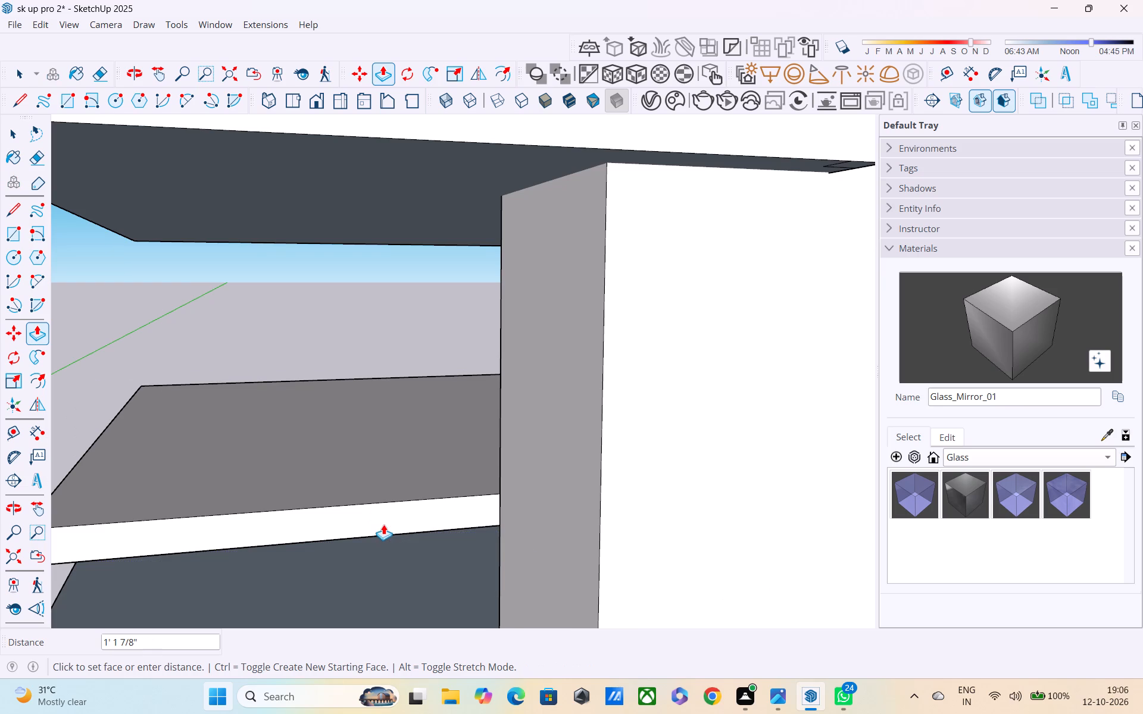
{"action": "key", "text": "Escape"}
Open the tower and middle slab group and pull the slab's end face 7' out to the tower's front face.
{"action": "key", "text": "space"}
{"action": "left_click", "coordinate": [355, 321]}
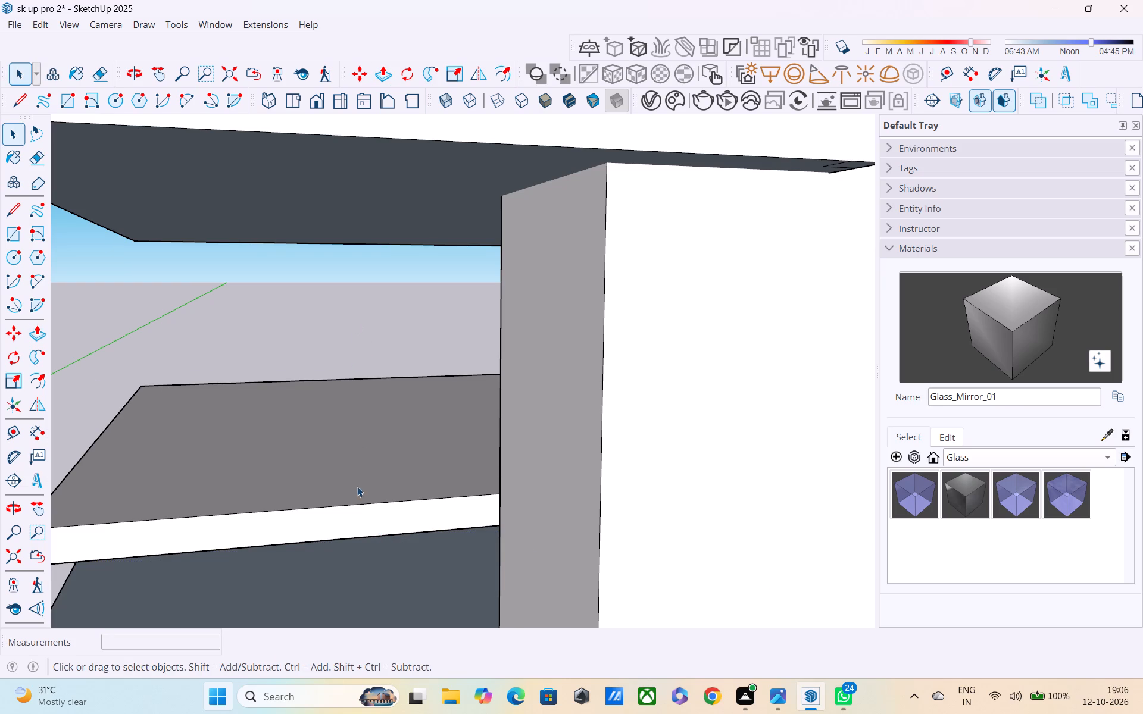
{"action": "double_click", "coordinate": [357, 506]}
{"action": "key", "text": "p"}
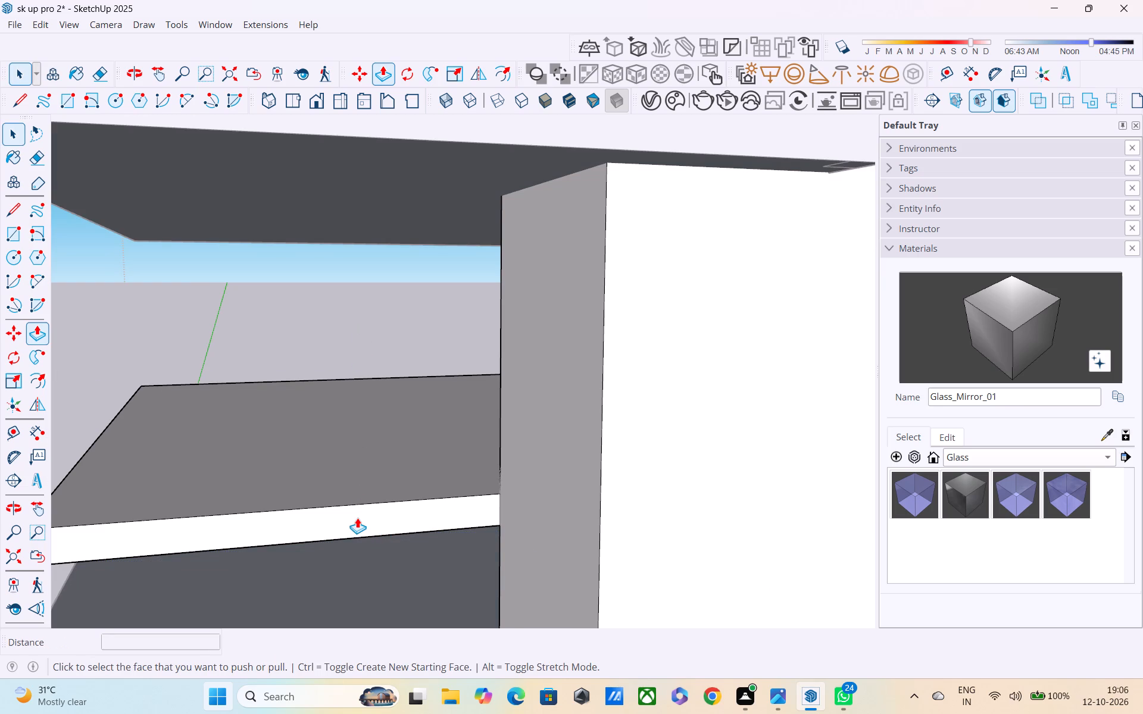
{"action": "left_click", "coordinate": [346, 512]}
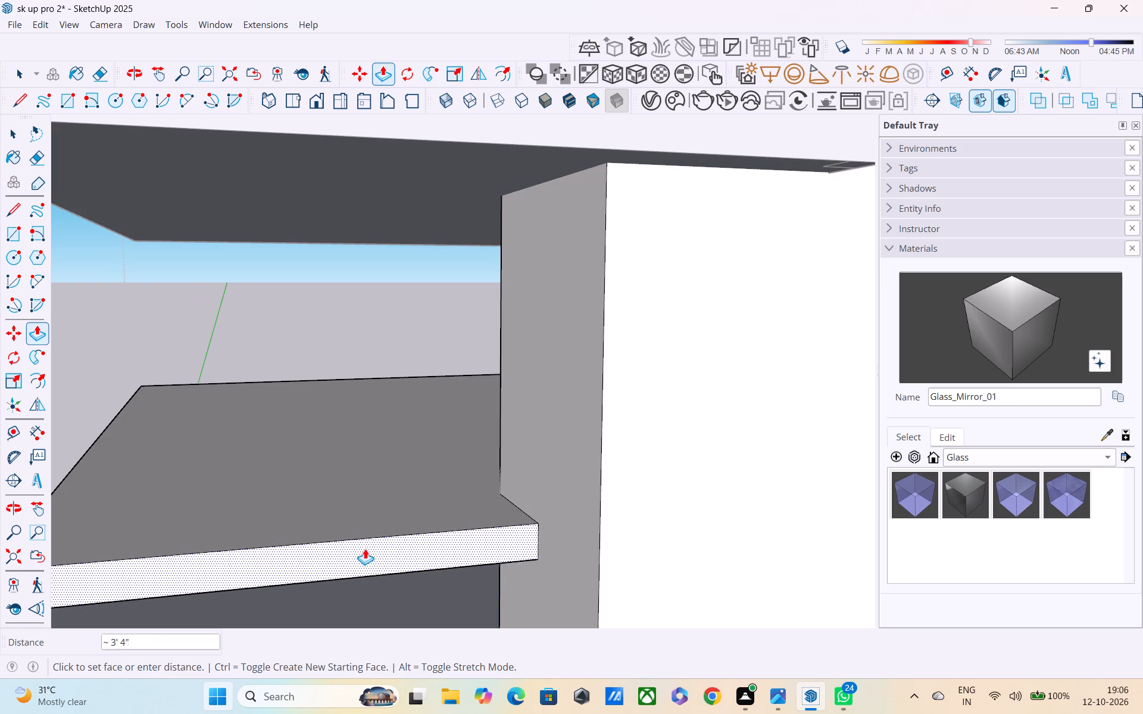
{"action": "scroll", "coordinate": [368, 553], "scroll_direction": "down", "scroll_amount": 6}
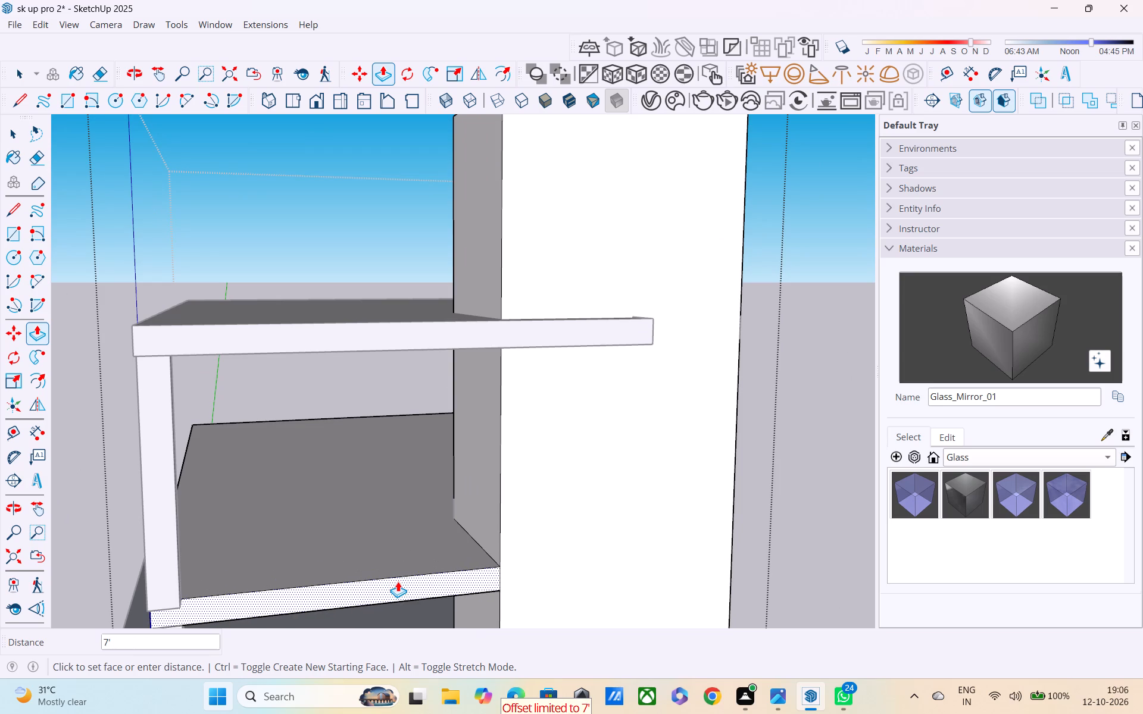
{"action": "scroll", "coordinate": [398, 581], "scroll_direction": "down", "scroll_amount": 3}
{"action": "middle_click_drag", "start_coordinate": [396, 597], "coordinate": [363, 484]}
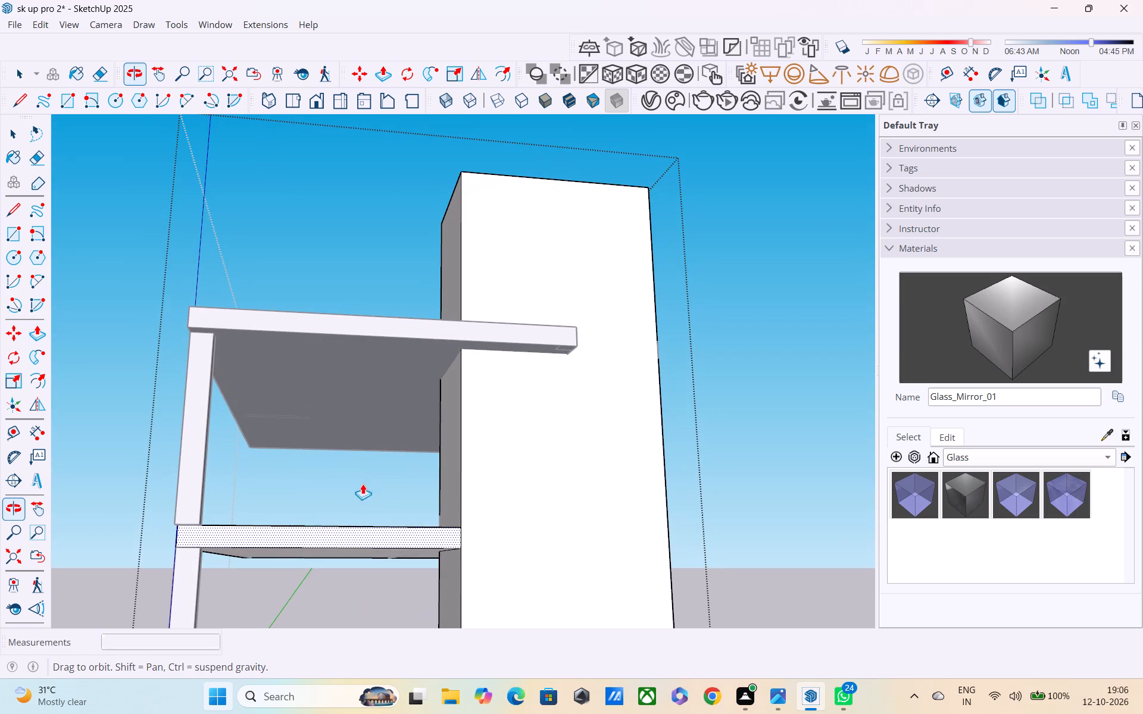
{"action": "middle_click_drag", "start_coordinate": [203, 533], "coordinate": [536, 584]}
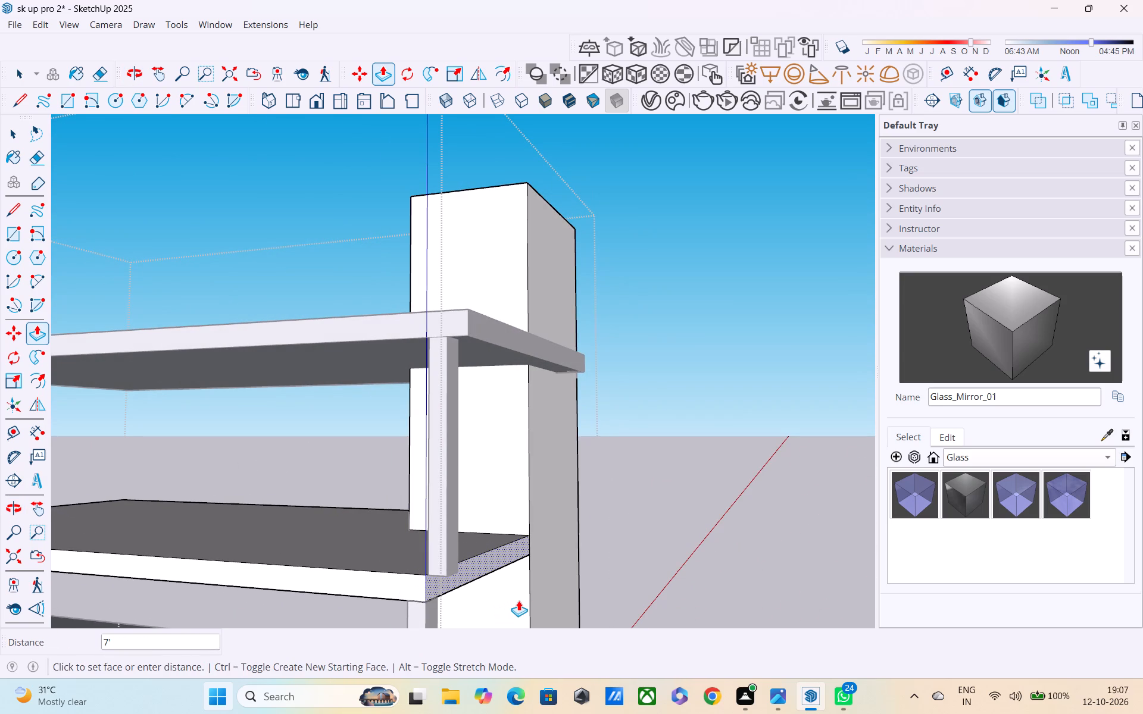
{"action": "middle_click_drag", "start_coordinate": [519, 600], "coordinate": [636, 609]}
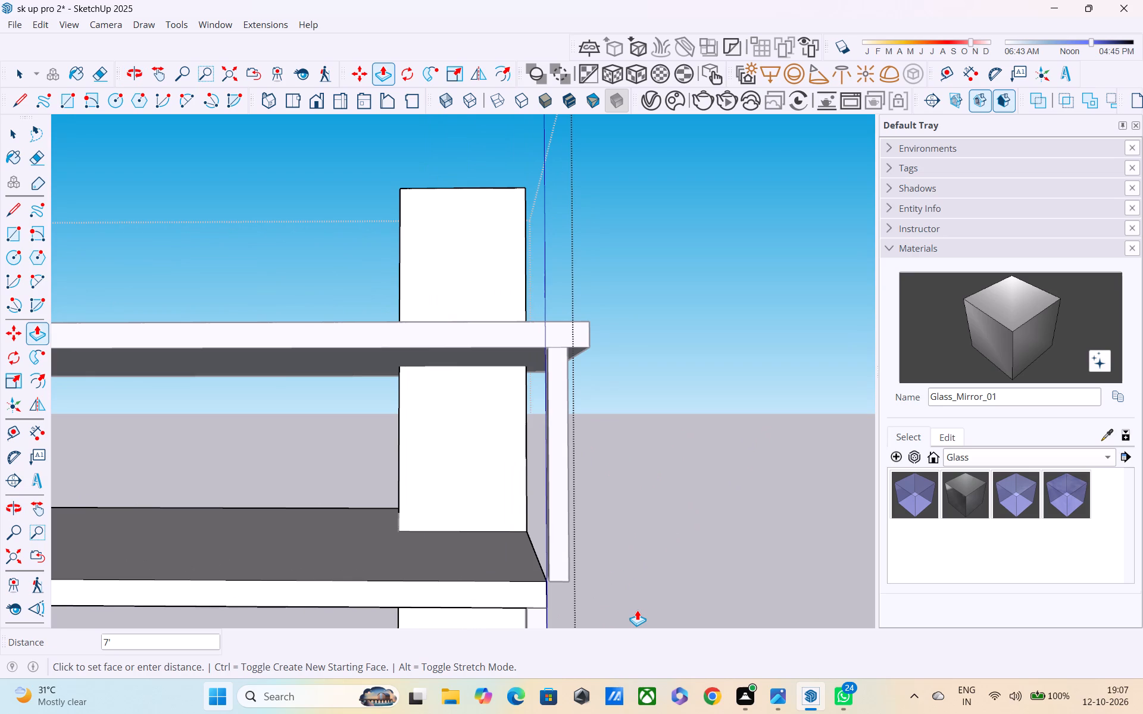
{"action": "left_click", "coordinate": [637, 610]}
{"action": "middle_click_drag", "start_coordinate": [527, 608], "coordinate": [117, 607]}
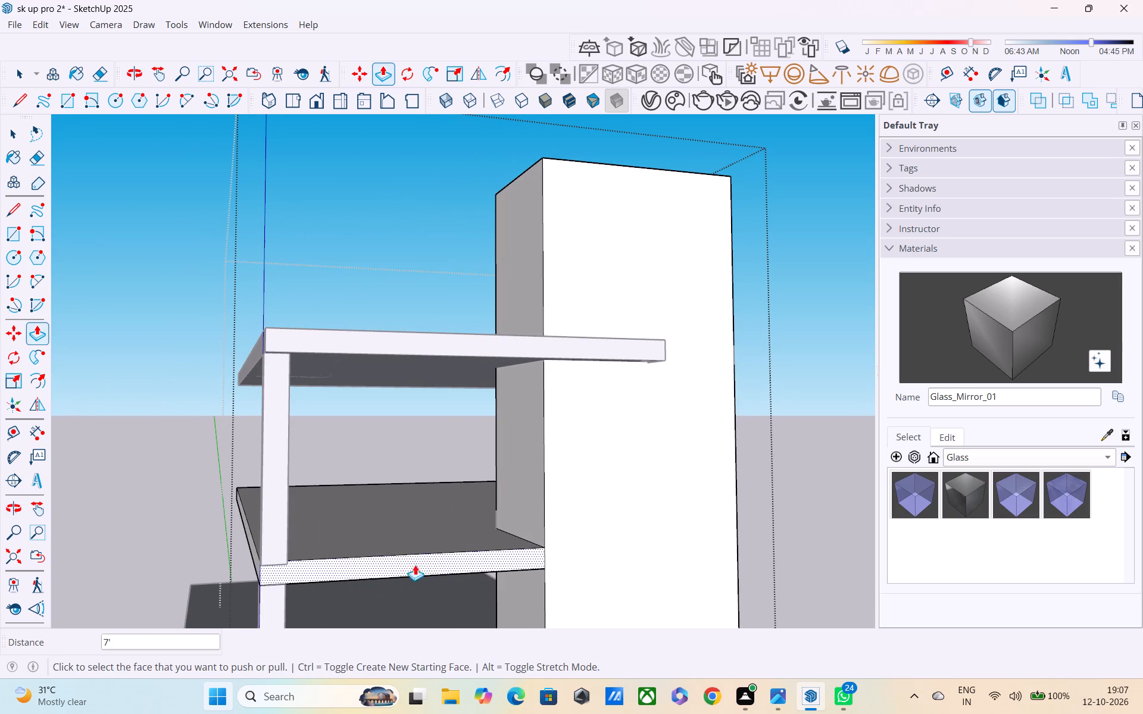
{"action": "key", "text": "space"}
Draw a vertical line at the tower's front corner, separating the extended slab's end face from the tower's front face.
{"action": "key", "text": "l"}
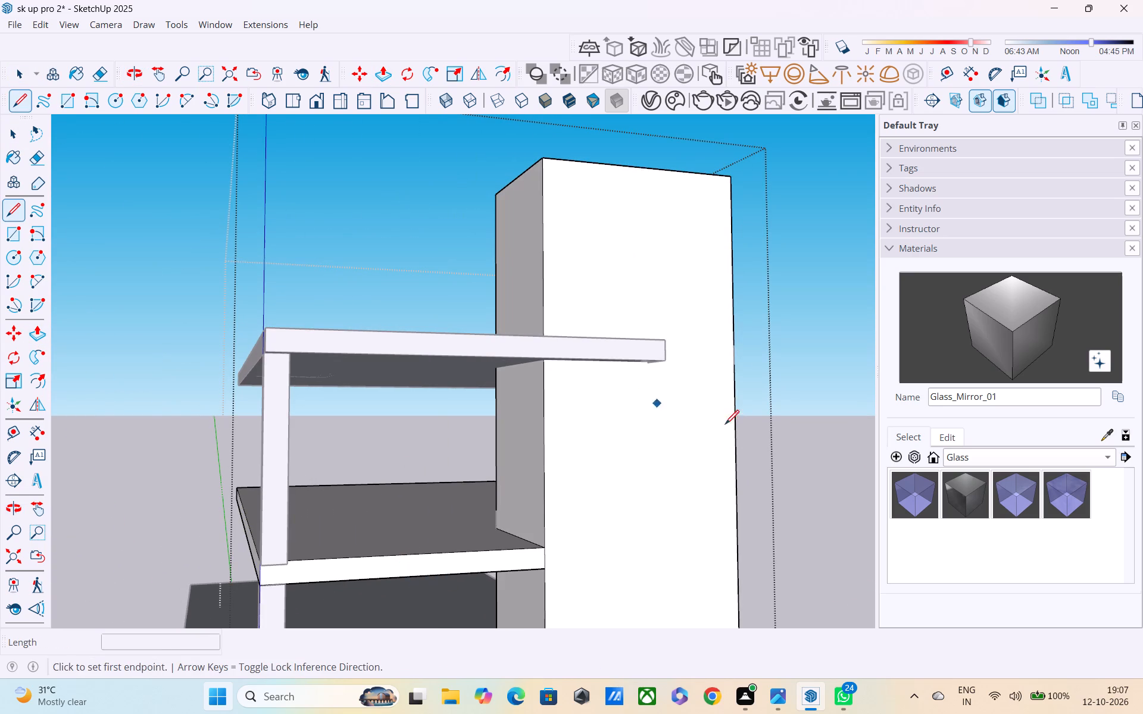
{"action": "scroll", "coordinate": [548, 570], "scroll_direction": "up", "scroll_amount": 3}
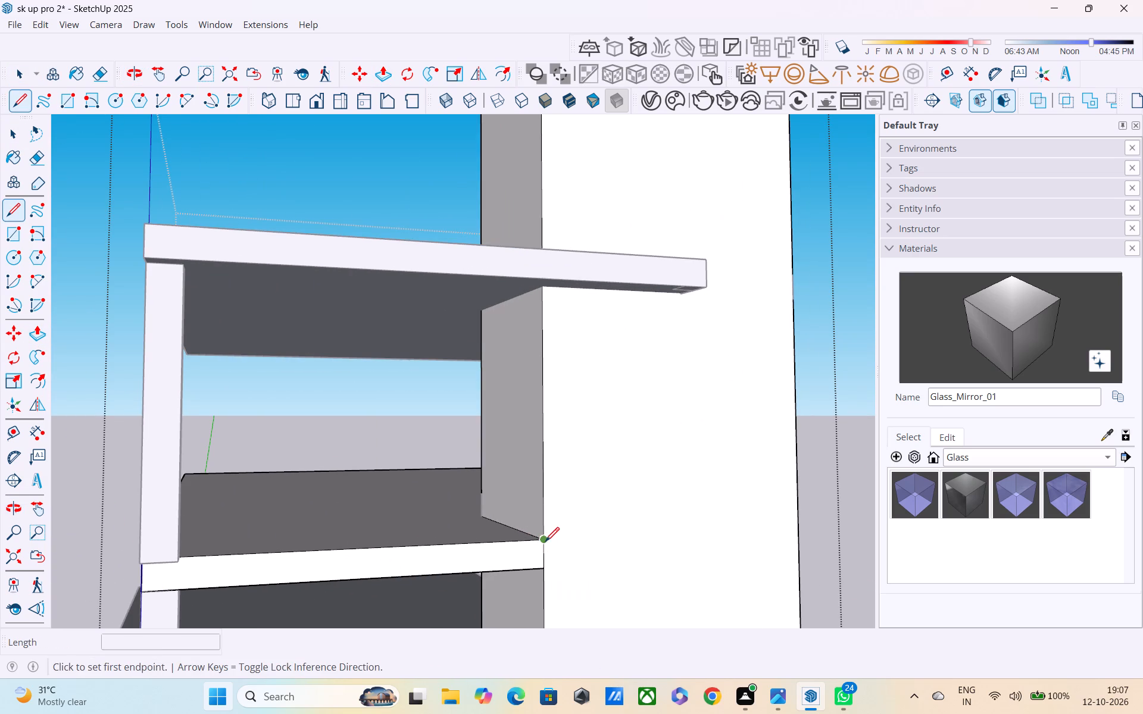
{"action": "left_click", "coordinate": [545, 543]}
{"action": "left_click", "coordinate": [549, 565]}
{"action": "key", "text": "space"}
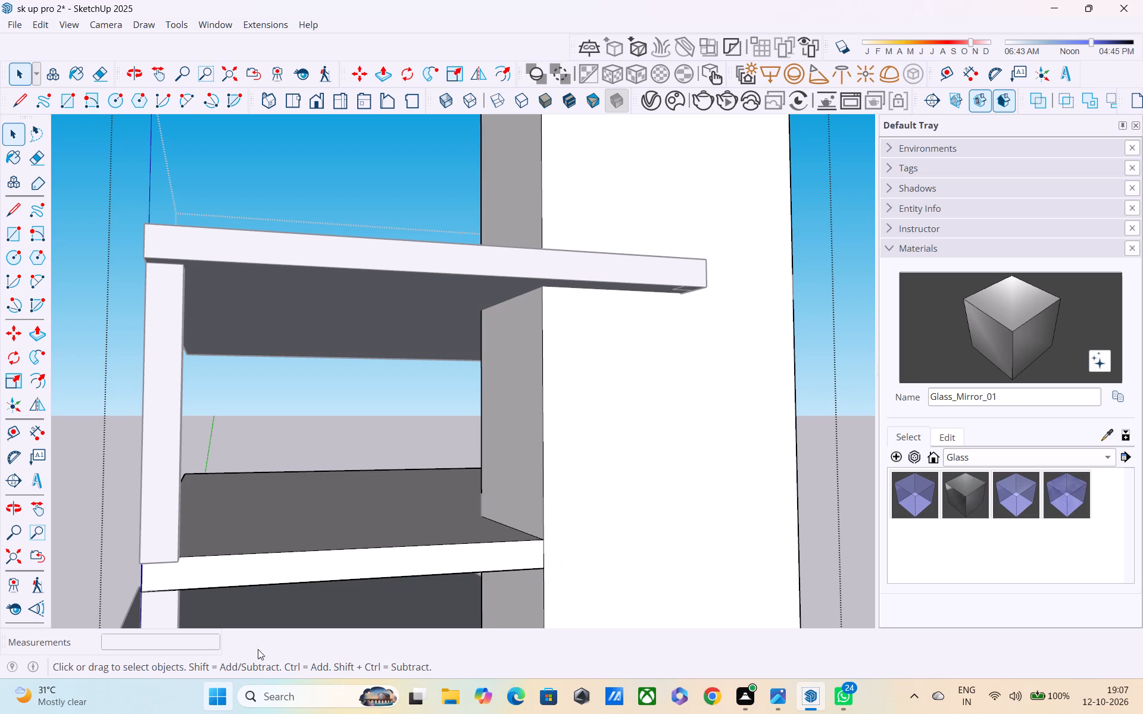
Pull the middle slab's end face about 1' 8" past the tower's front to the upper slab's corner, and close the group.
{"action": "key", "text": "p"}
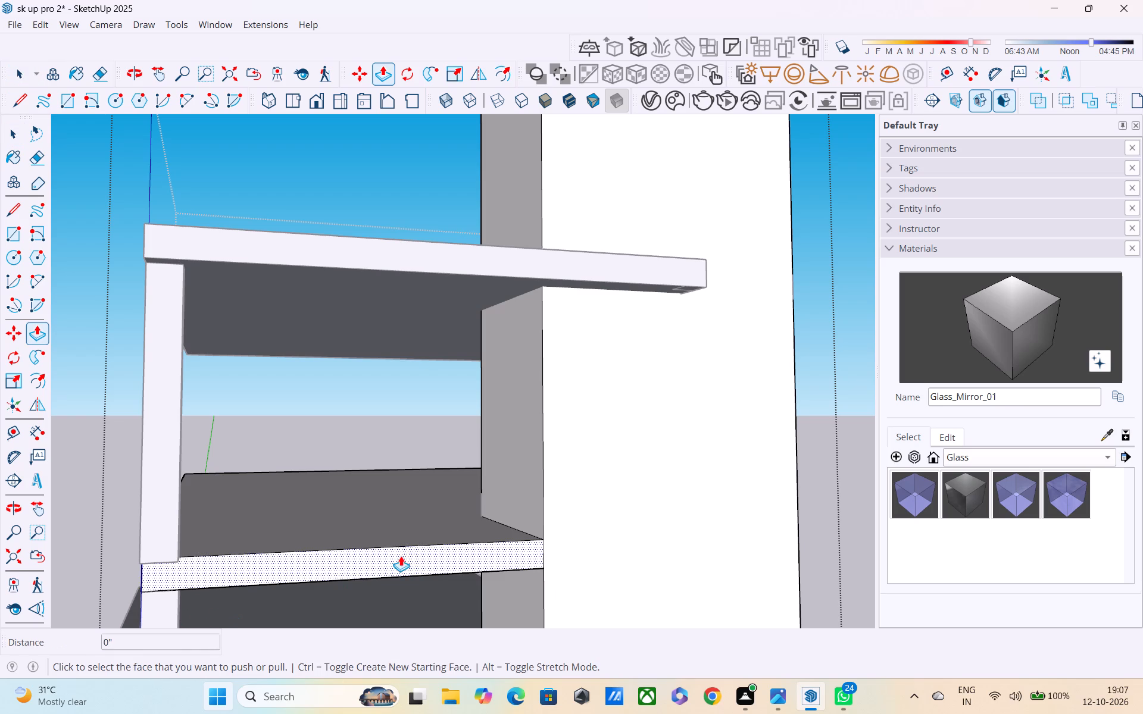
{"action": "left_click", "coordinate": [406, 552]}
{"action": "scroll", "coordinate": [412, 577], "scroll_direction": "down", "scroll_amount": 1}
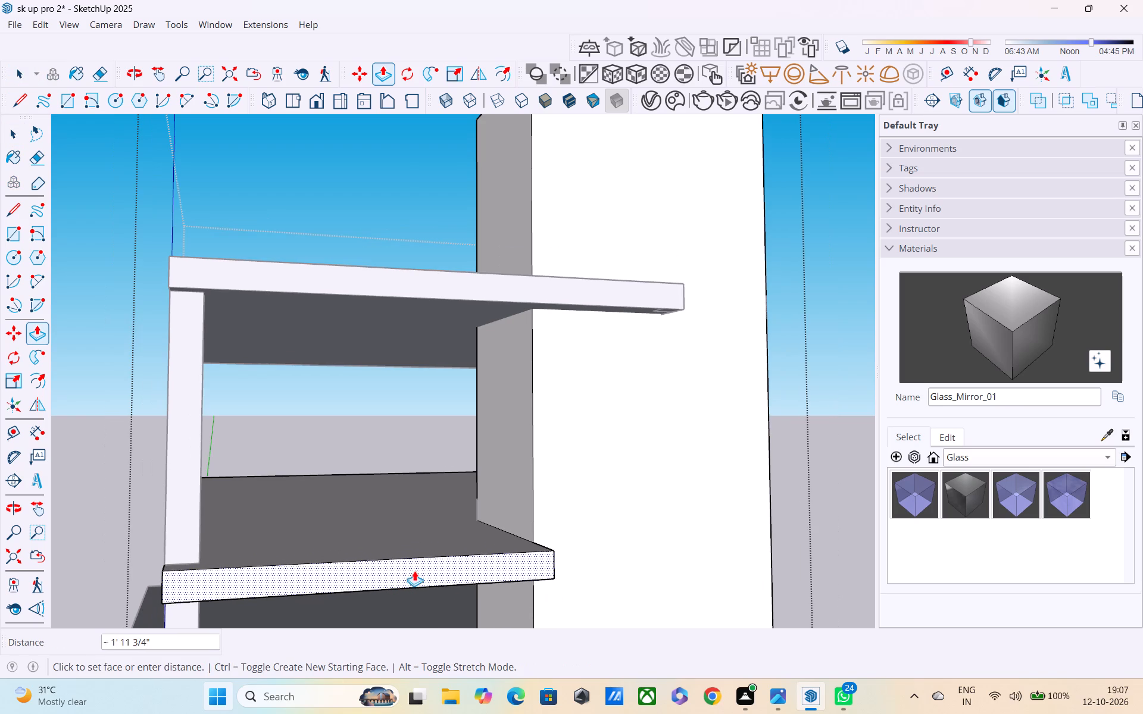
{"action": "middle_click_drag", "start_coordinate": [420, 561], "coordinate": [445, 638]}
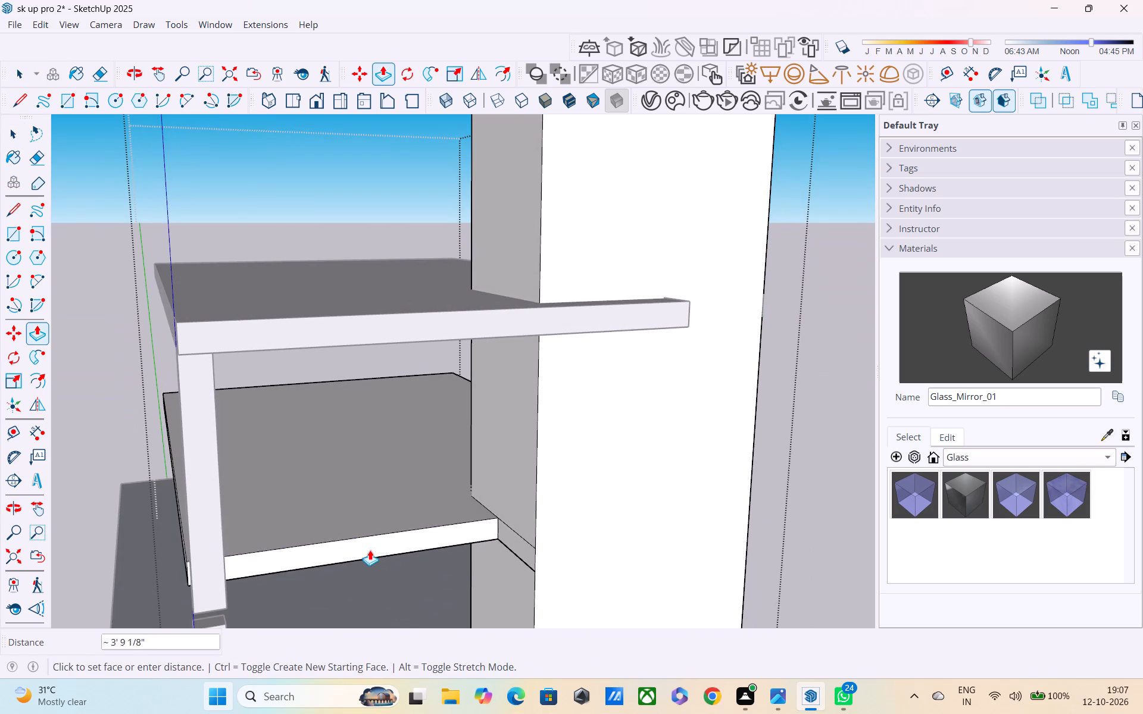
{"action": "middle_click_drag", "start_coordinate": [394, 585], "coordinate": [688, 625]}
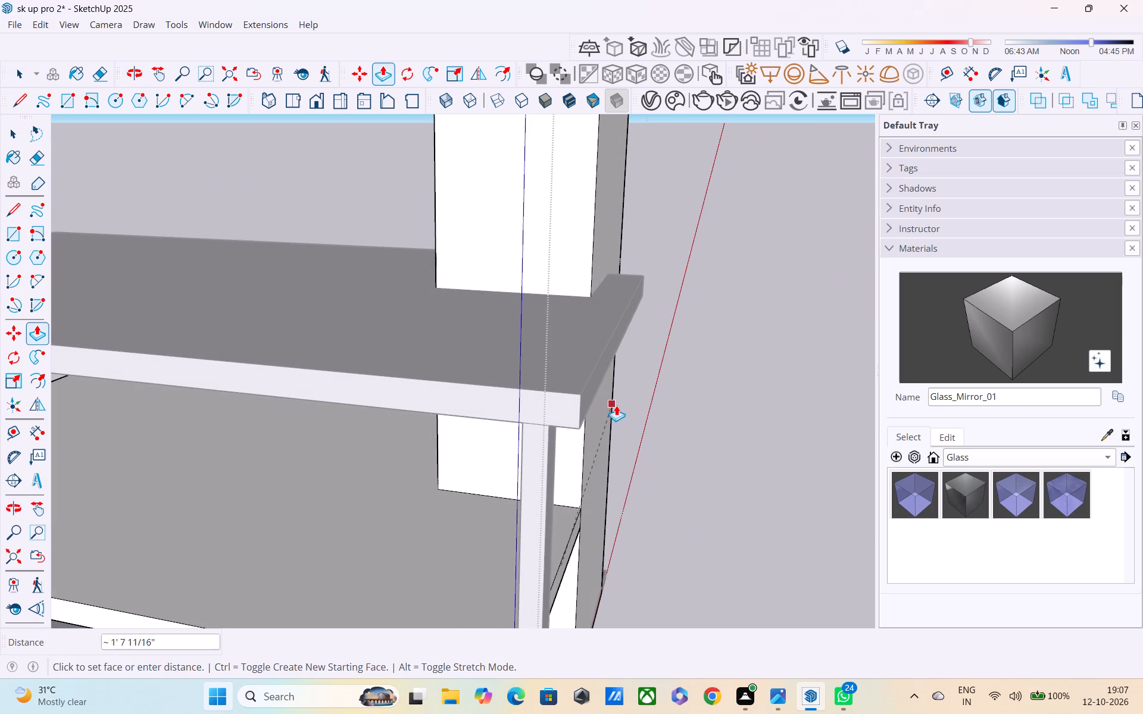
{"action": "left_click", "coordinate": [583, 422]}
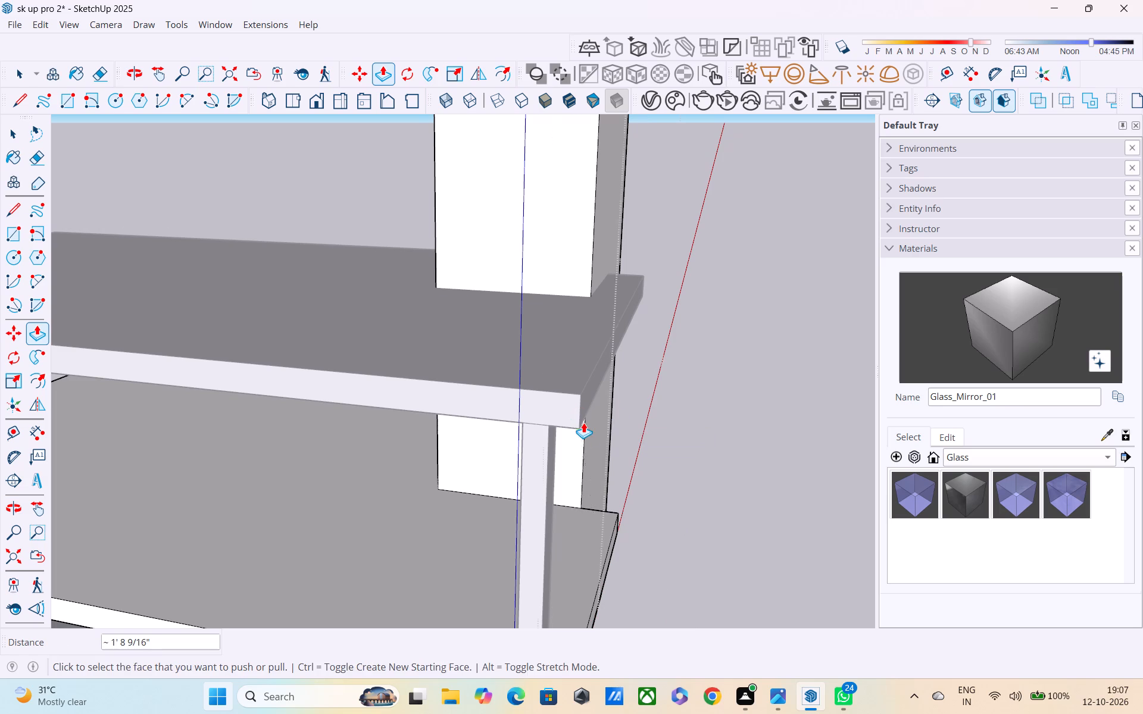
{"action": "scroll", "coordinate": [604, 478], "scroll_direction": "down", "scroll_amount": 2}
{"action": "middle_click_drag", "start_coordinate": [612, 528], "coordinate": [357, 466]}
{"action": "scroll", "coordinate": [365, 483], "scroll_direction": "down", "scroll_amount": 3}
{"action": "middle_click_drag", "start_coordinate": [376, 538], "coordinate": [376, 540]}
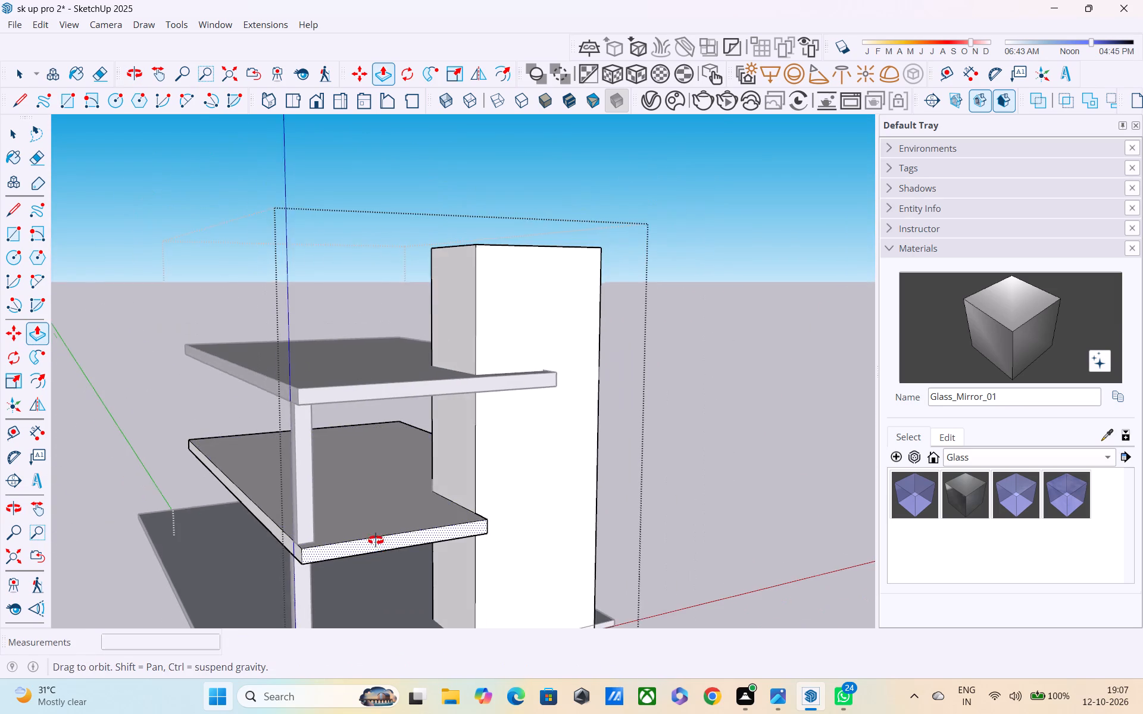
{"action": "middle_click_drag", "start_coordinate": [376, 540], "coordinate": [536, 508]}
{"action": "key", "text": "Escape"}
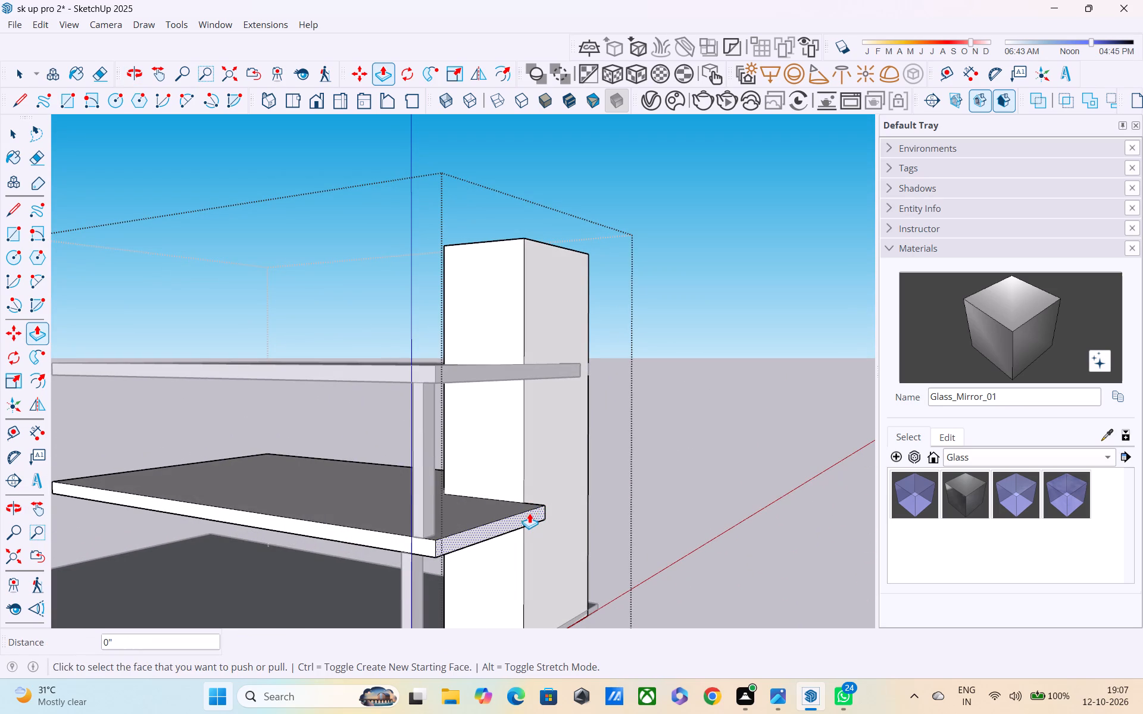
{"action": "key", "text": "space"}
{"action": "left_click", "coordinate": [851, 342]}
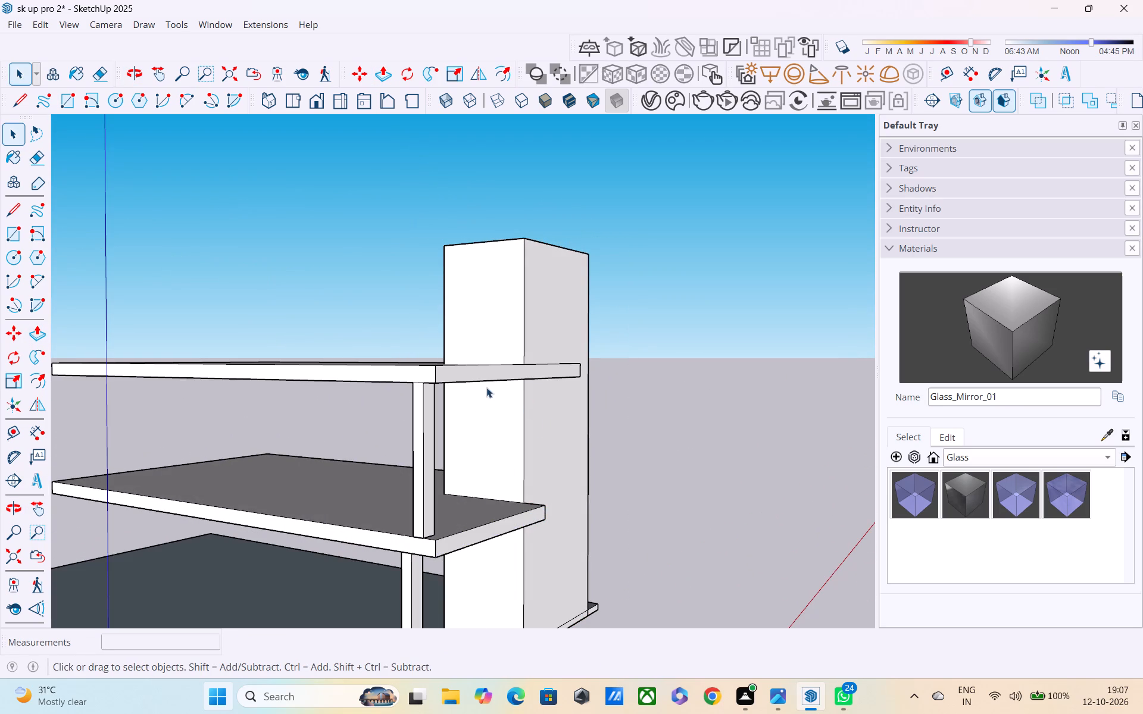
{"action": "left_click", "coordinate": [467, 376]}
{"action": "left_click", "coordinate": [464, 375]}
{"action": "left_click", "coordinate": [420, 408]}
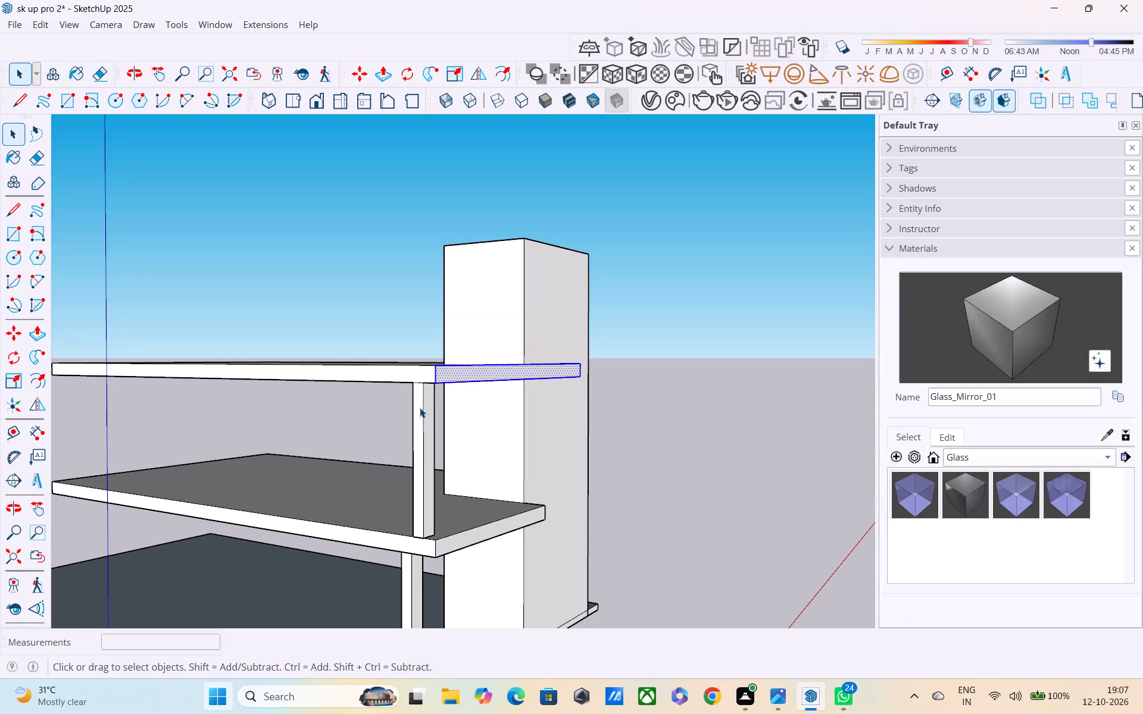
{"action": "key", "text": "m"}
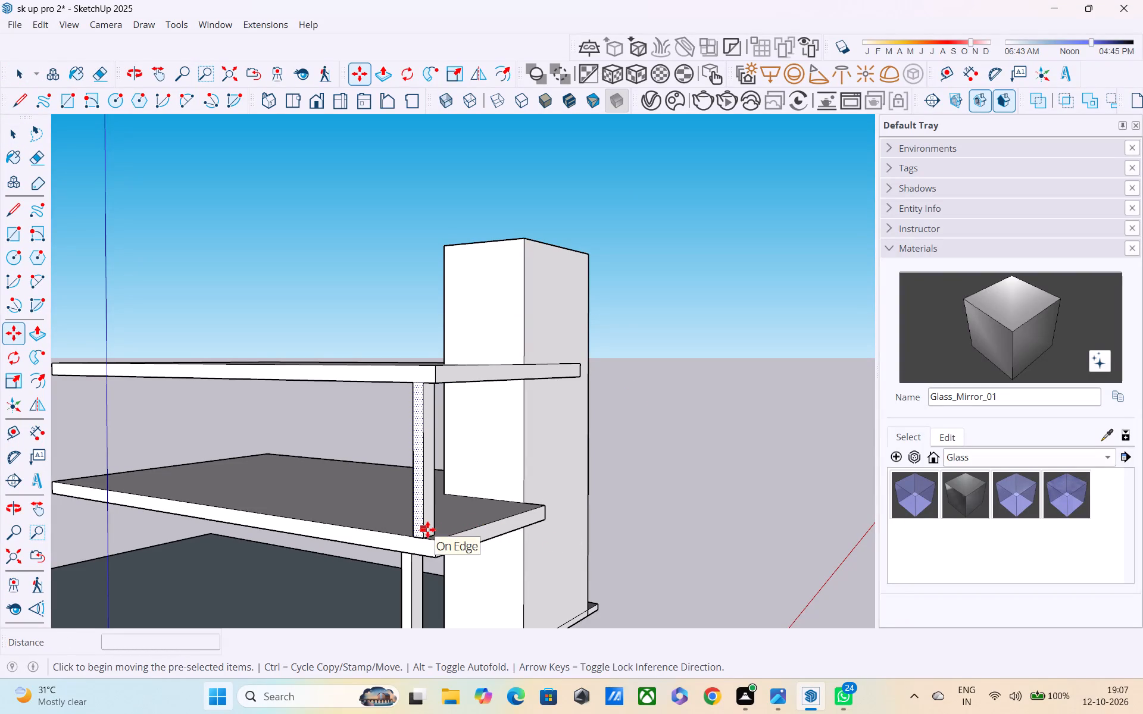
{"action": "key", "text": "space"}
Select all the connected geometry of the upper slab and its corner post, and make it a group.
{"action": "triple_click", "coordinate": [444, 379]}
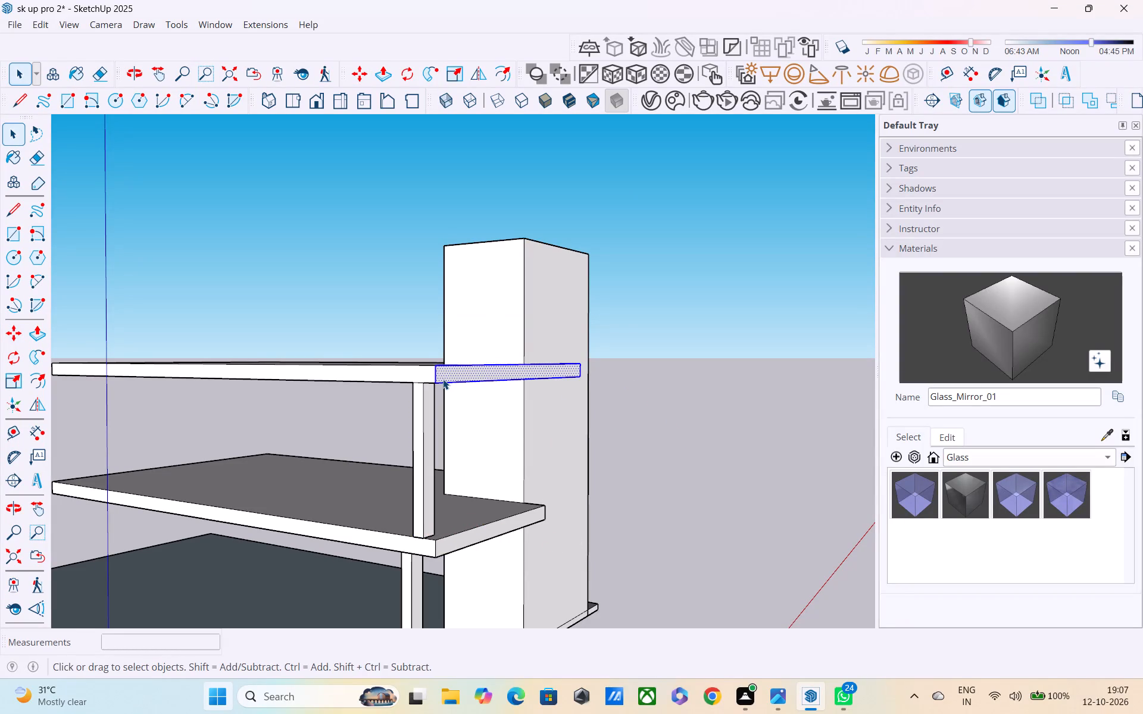
{"action": "middle_click_drag", "start_coordinate": [457, 416], "coordinate": [608, 616]}
{"action": "middle_click_drag", "start_coordinate": [573, 572], "coordinate": [545, 557]}
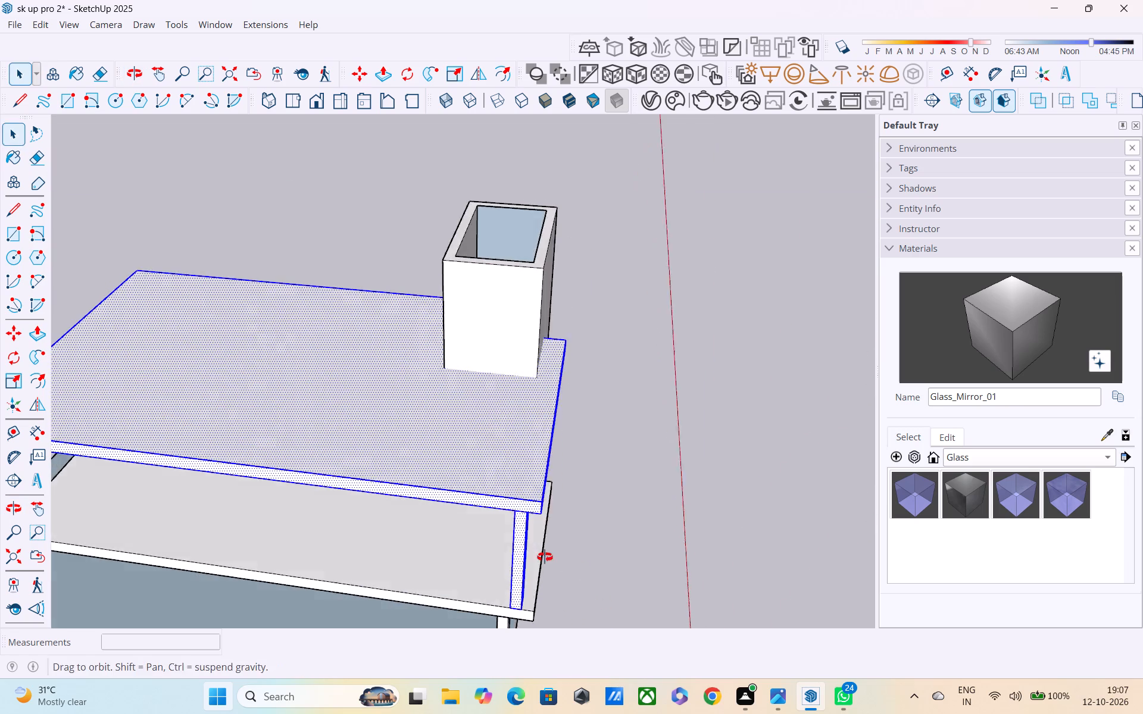
{"action": "middle_click_drag", "start_coordinate": [545, 557], "coordinate": [325, 527]}
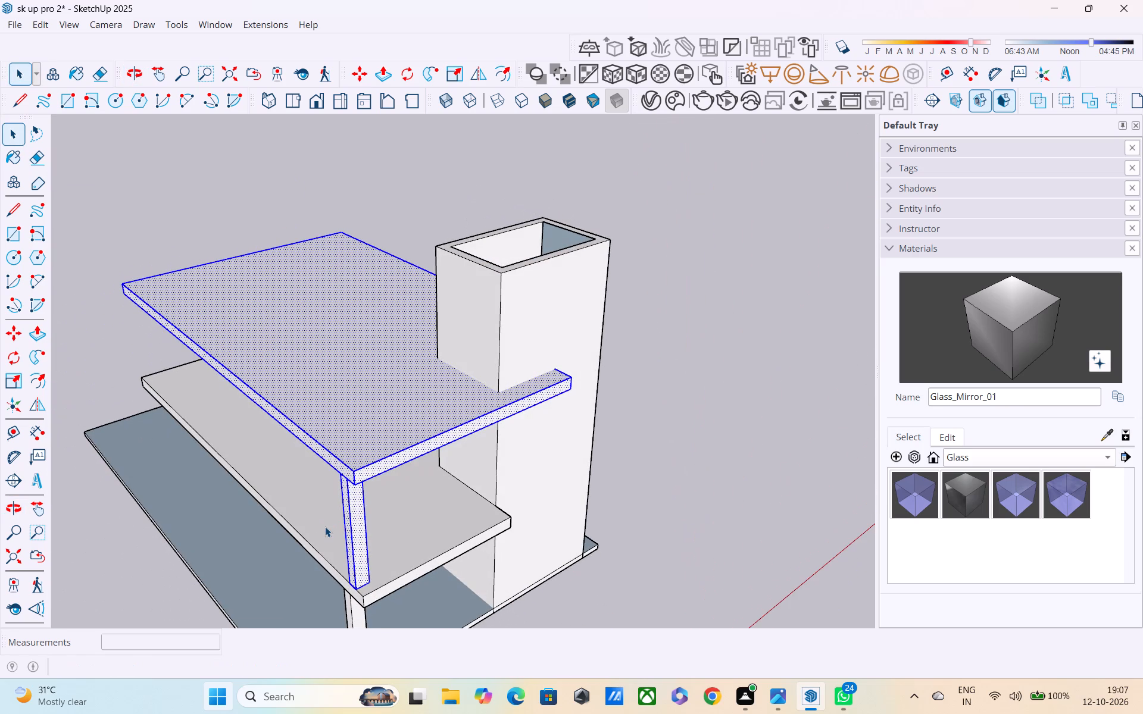
{"action": "right_click_drag", "start_coordinate": [607, 364], "coordinate": [613, 354]}
{"action": "left_click", "coordinate": [652, 287]}
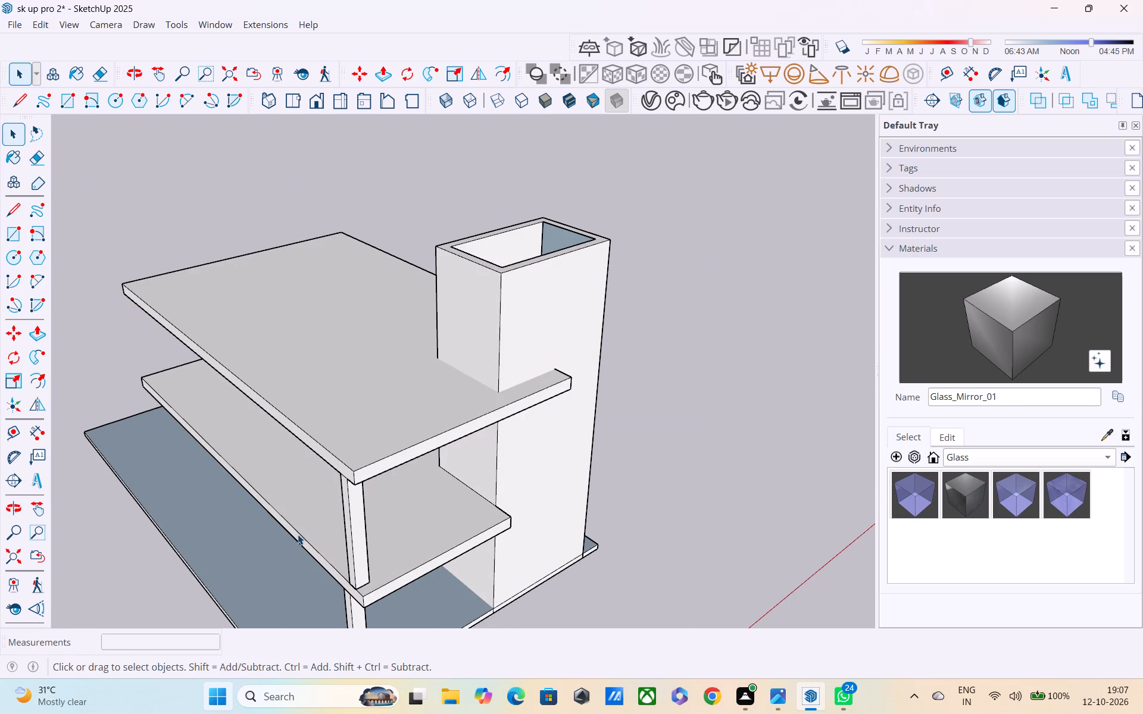
{"action": "triple_click", "coordinate": [374, 469]}
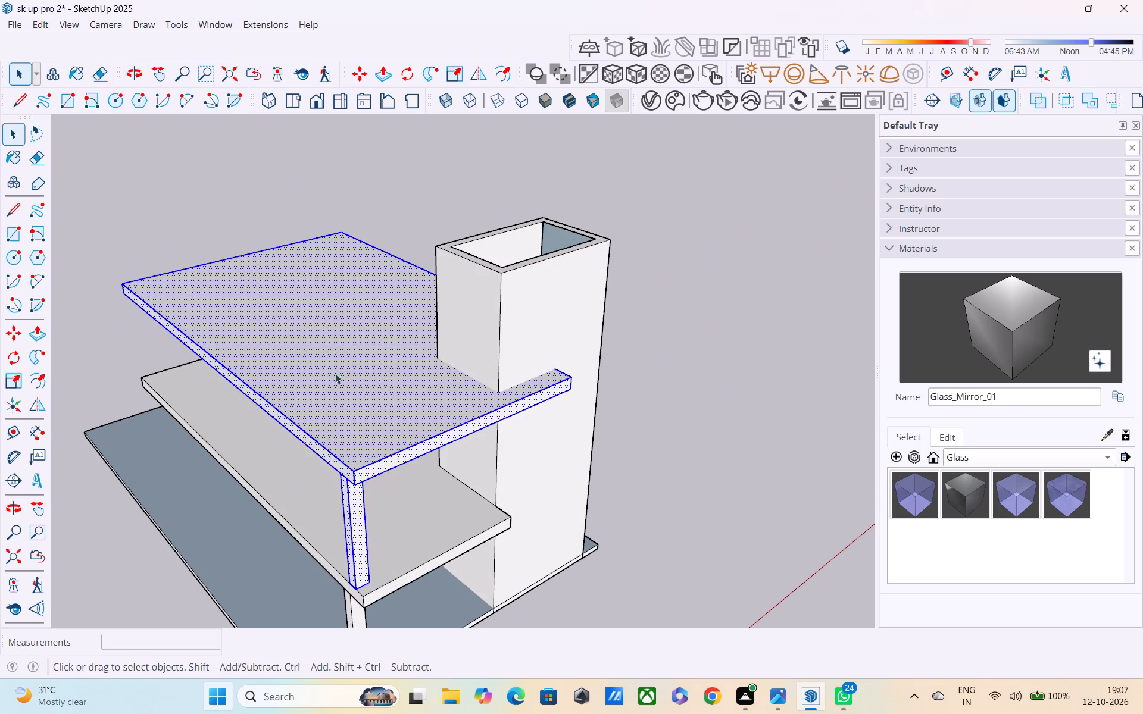
{"action": "left_click", "coordinate": [35, 23]}
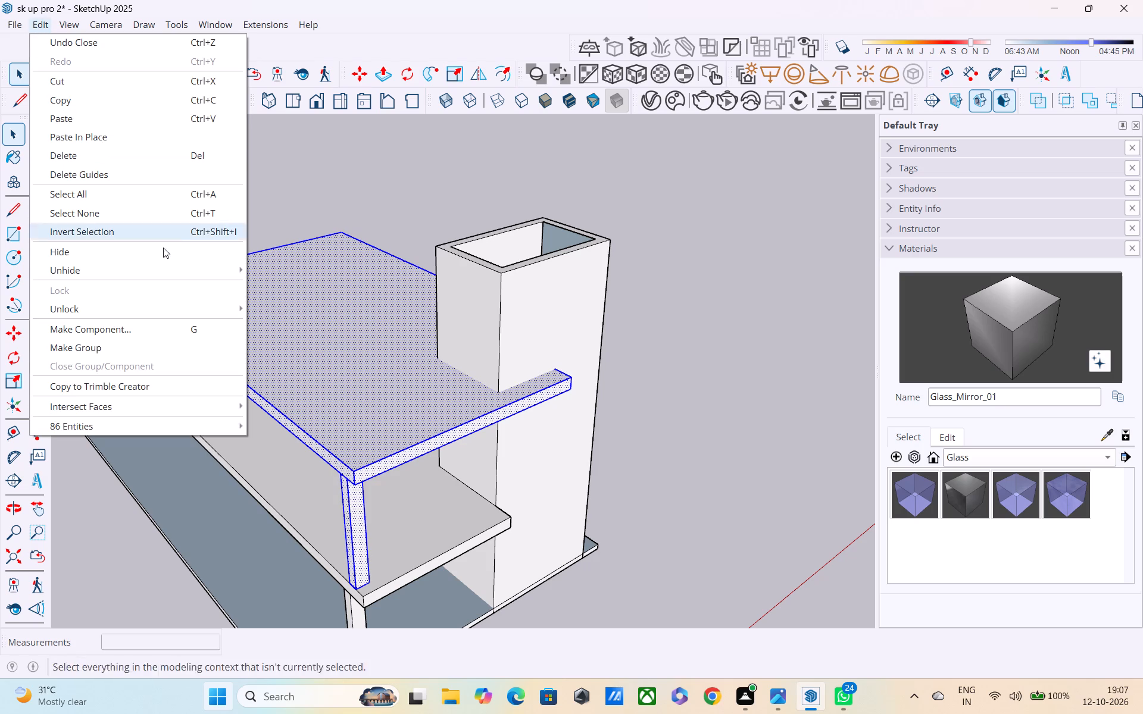
{"action": "left_click", "coordinate": [176, 345]}
{"action": "middle_click_drag", "start_coordinate": [371, 456], "coordinate": [337, 317]}
{"action": "left_click", "coordinate": [735, 228]}
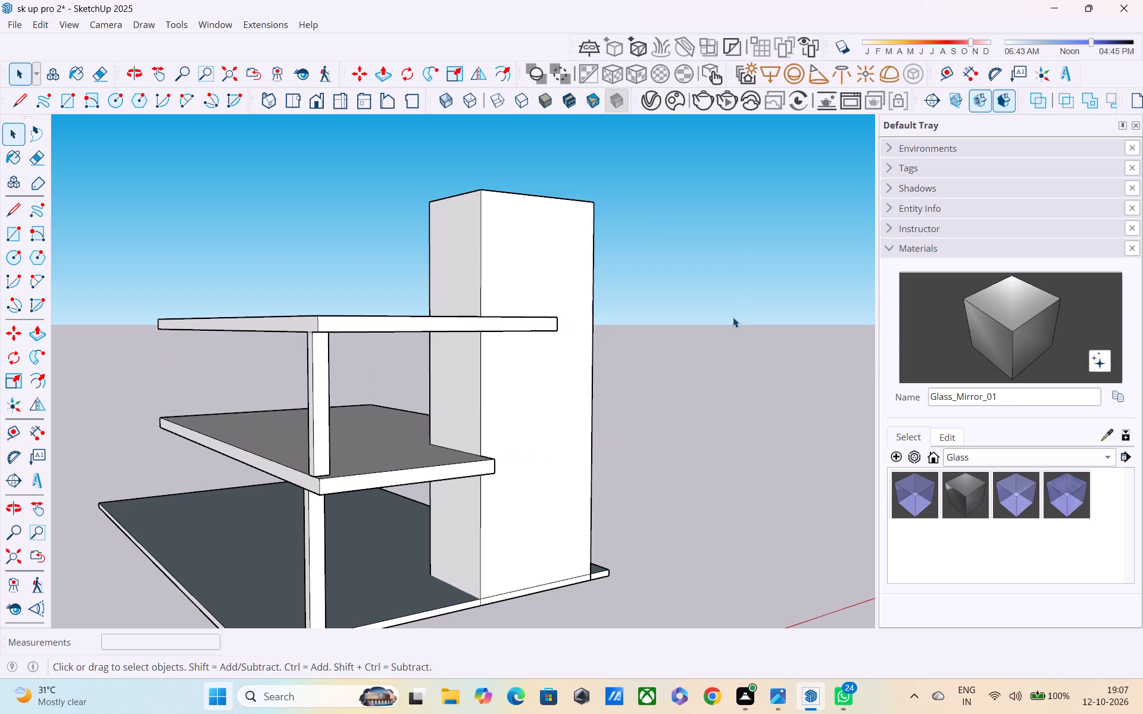
Move the upper slab and post group about 1' 3 13/16" from the post's bottom corner onto the lower post's top corner.
{"action": "key", "text": "m"}
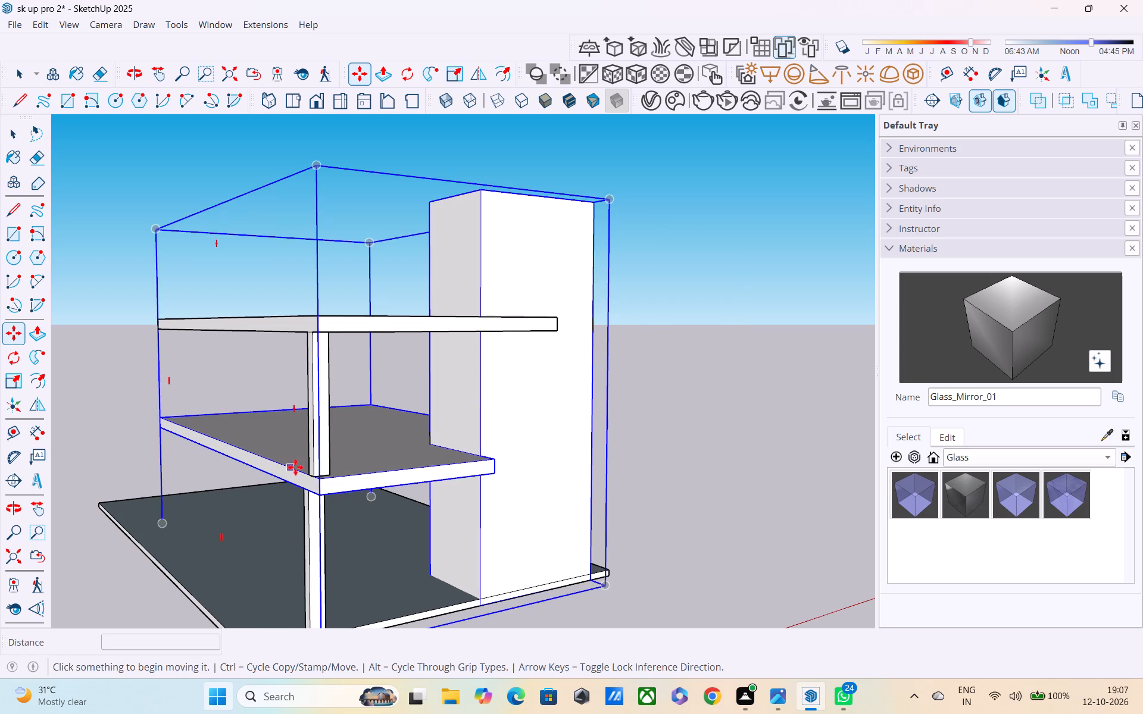
{"action": "left_click", "coordinate": [313, 471]}
{"action": "middle_click_drag", "start_coordinate": [315, 493], "coordinate": [433, 461]}
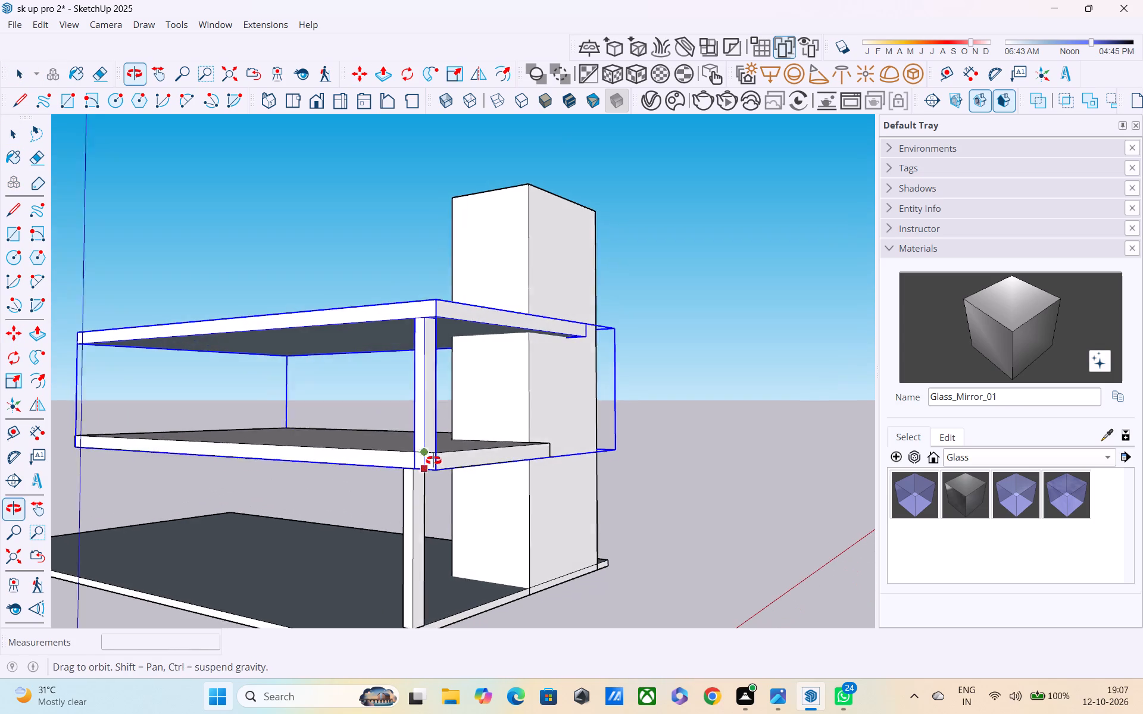
{"action": "middle_click_drag", "start_coordinate": [433, 461], "coordinate": [441, 456]}
{"action": "middle_click_drag", "start_coordinate": [440, 447], "coordinate": [526, 370]}
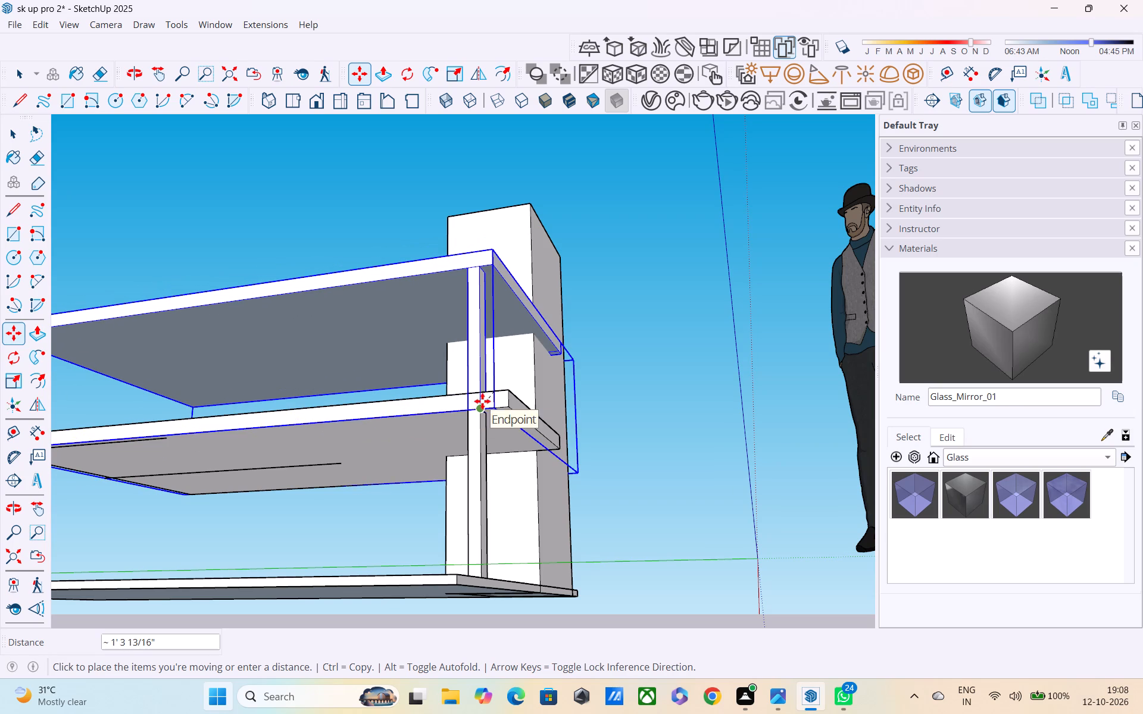
{"action": "left_click", "coordinate": [482, 399]}
{"action": "scroll", "coordinate": [495, 383], "scroll_direction": "up", "scroll_amount": 1}
{"action": "middle_click_drag", "start_coordinate": [495, 383], "coordinate": [479, 456]}
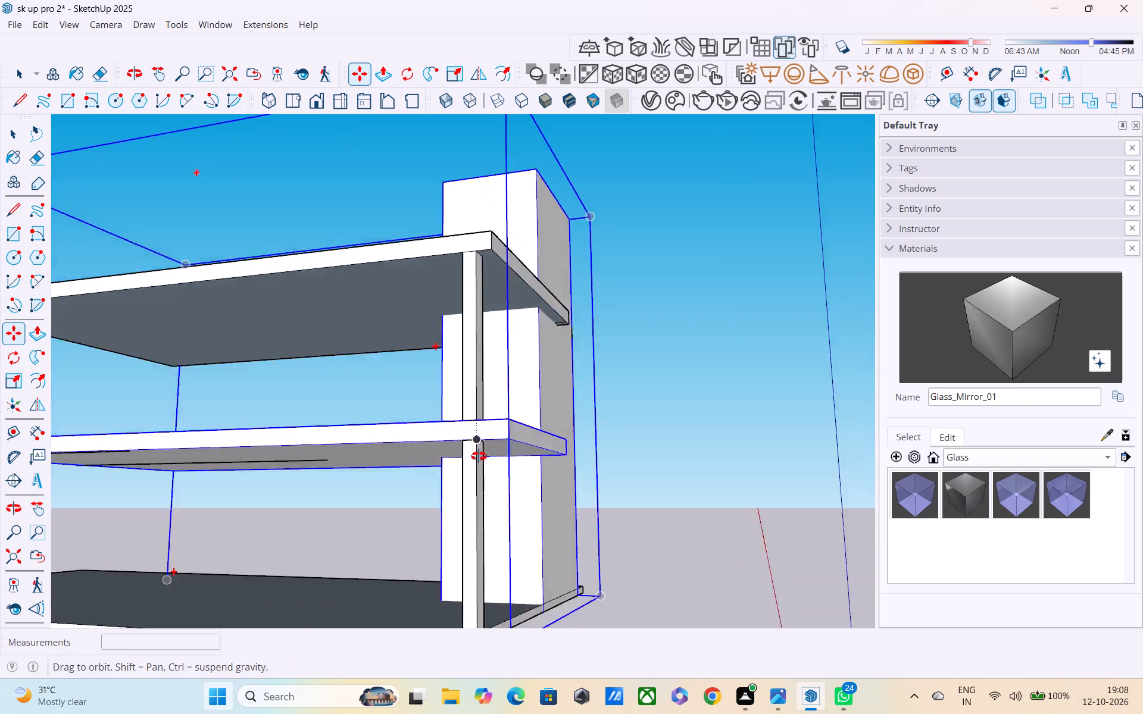
{"action": "middle_click_drag", "start_coordinate": [479, 456], "coordinate": [371, 581]}
{"action": "scroll", "coordinate": [371, 581], "scroll_direction": "down", "scroll_amount": 4}
{"action": "middle_click_drag", "start_coordinate": [557, 539], "coordinate": [273, 473]}
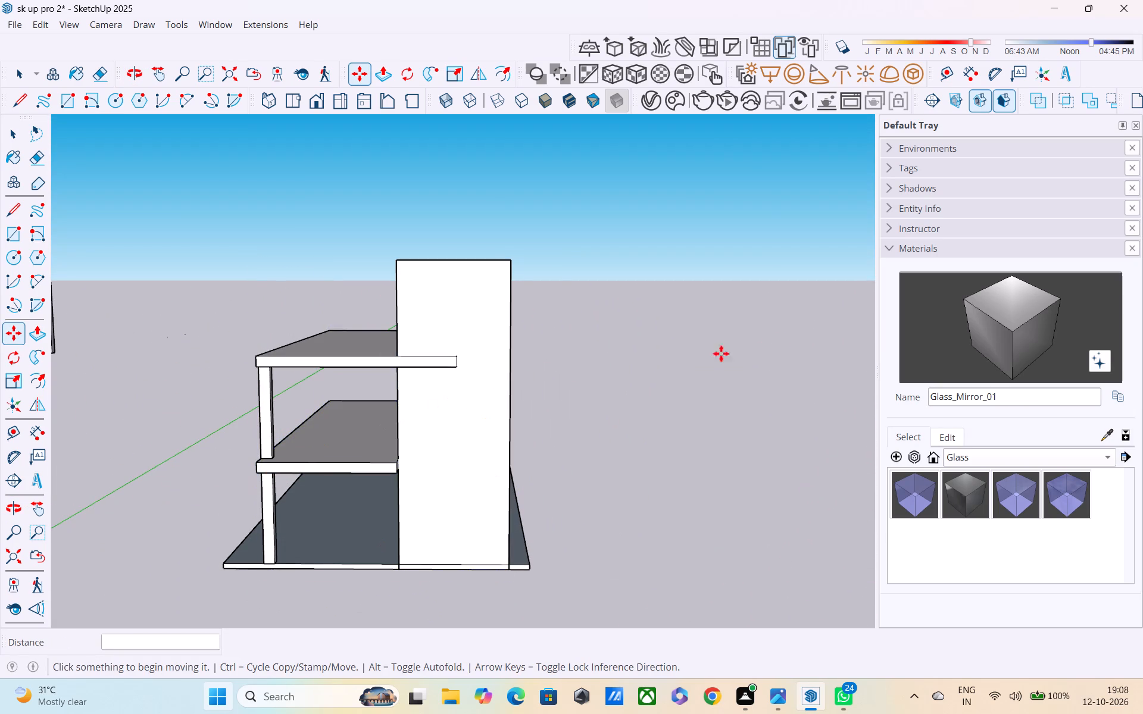
Examine how the upper and middle slabs line up with the posts and wrap around the tower.
{"action": "key", "text": "space"}
{"action": "middle_click_drag", "start_coordinate": [731, 361], "coordinate": [471, 507]}
{"action": "scroll", "coordinate": [365, 438], "scroll_direction": "up", "scroll_amount": 2}
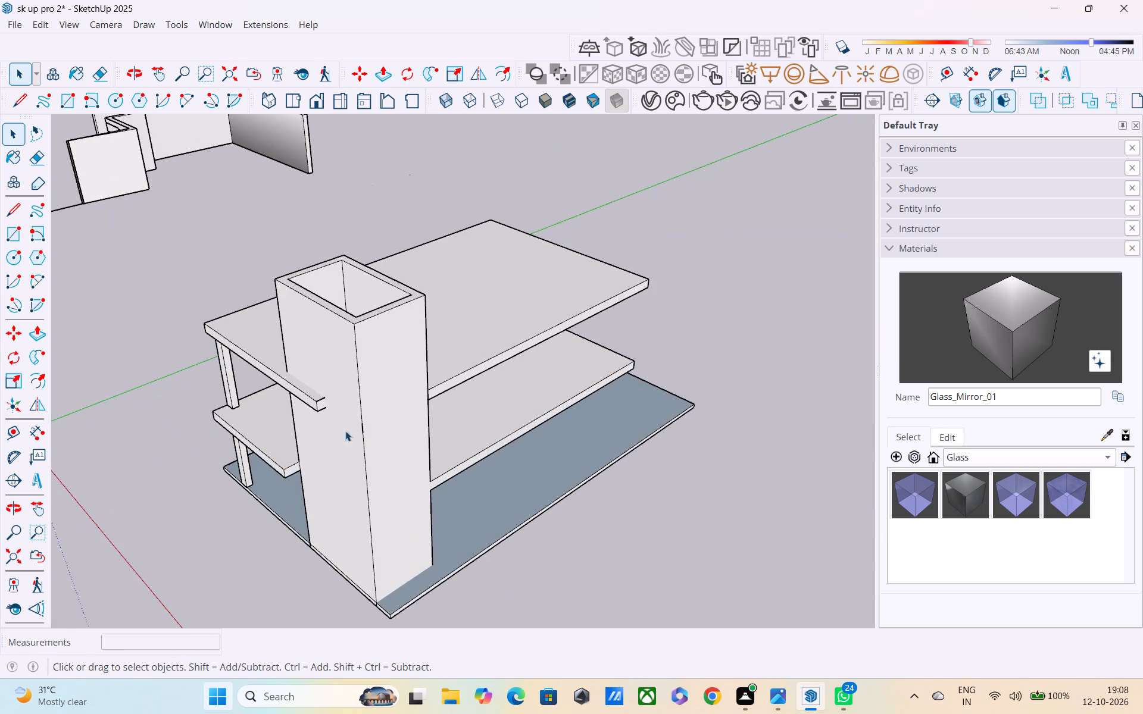
{"action": "scroll", "coordinate": [329, 428], "scroll_direction": "up", "scroll_amount": 1}
{"action": "middle_click_drag", "start_coordinate": [323, 425], "coordinate": [268, 374]}
{"action": "middle_click_drag", "start_coordinate": [269, 374], "coordinate": [458, 414]}
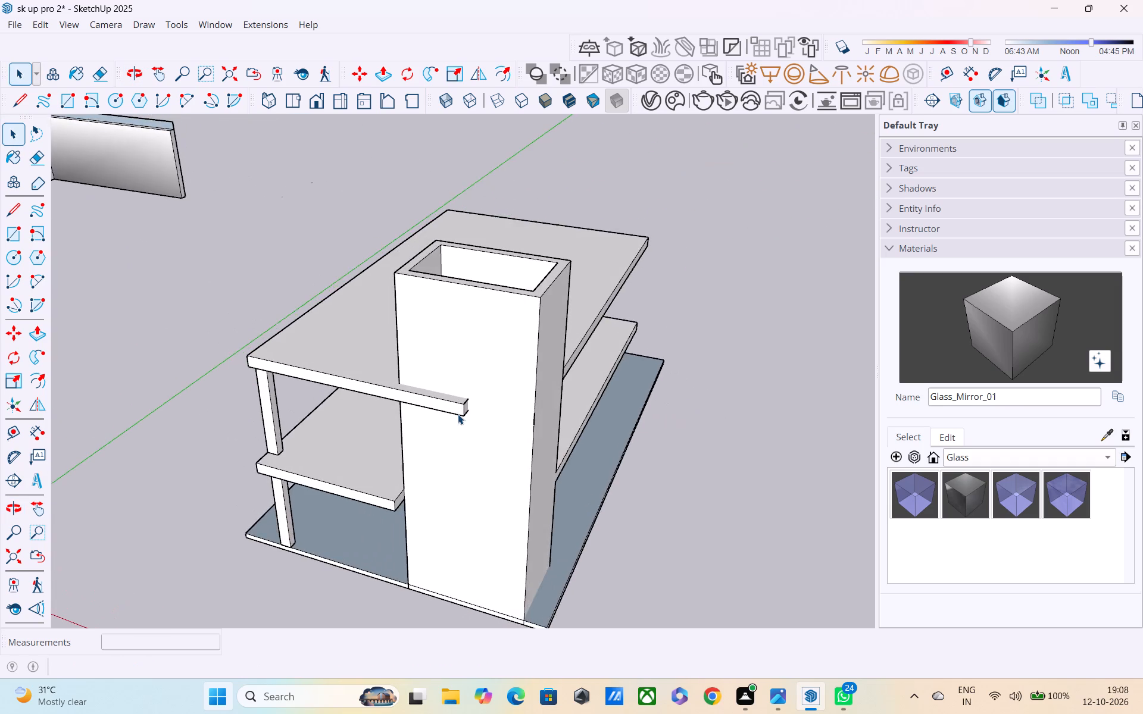
{"action": "scroll", "coordinate": [458, 414], "scroll_direction": "up", "scroll_amount": 8}
{"action": "scroll", "coordinate": [452, 408], "scroll_direction": "down", "scroll_amount": 2}
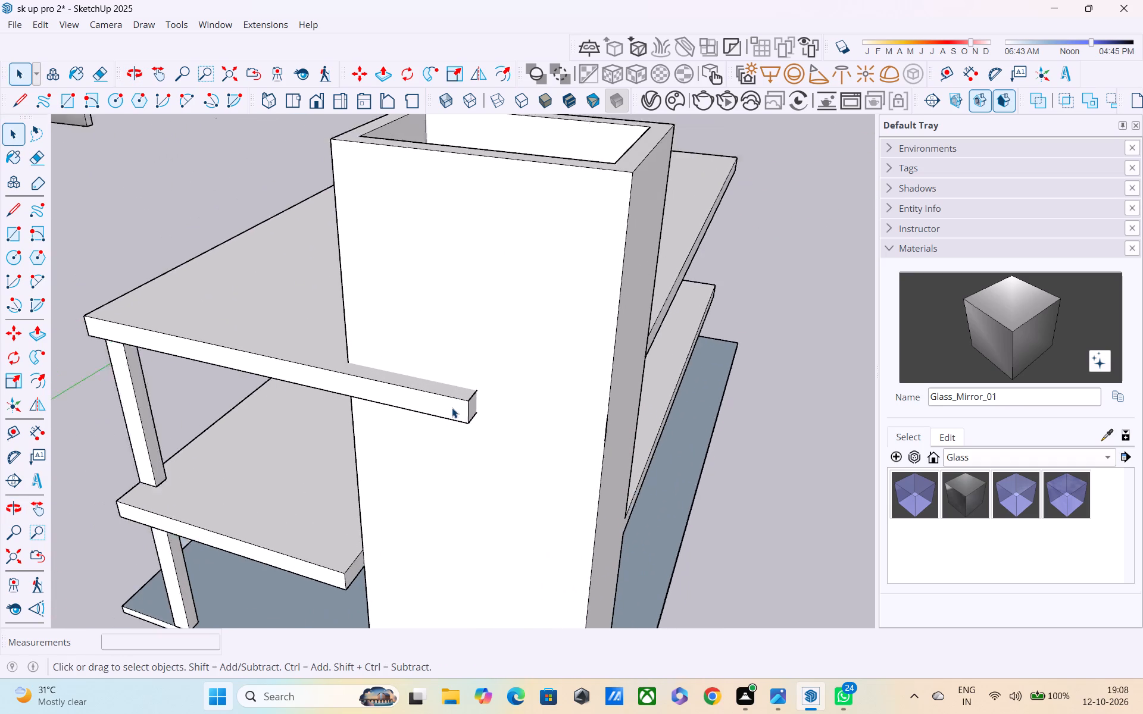
{"action": "scroll", "coordinate": [452, 408], "scroll_direction": "down", "scroll_amount": 2}
{"action": "scroll", "coordinate": [421, 446], "scroll_direction": "down", "scroll_amount": 2}
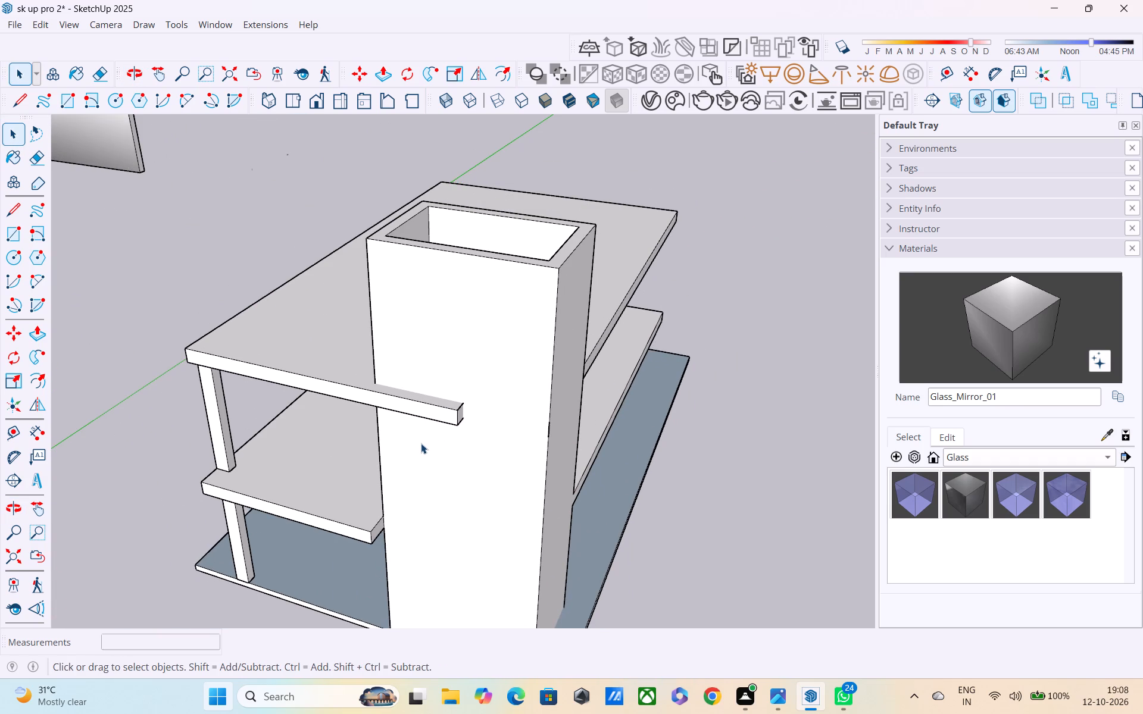
{"action": "middle_click_drag", "start_coordinate": [384, 557], "coordinate": [178, 412]}
{"action": "scroll", "coordinate": [261, 403], "scroll_direction": "up", "scroll_amount": 3}
{"action": "middle_click_drag", "start_coordinate": [238, 394], "coordinate": [268, 402]}
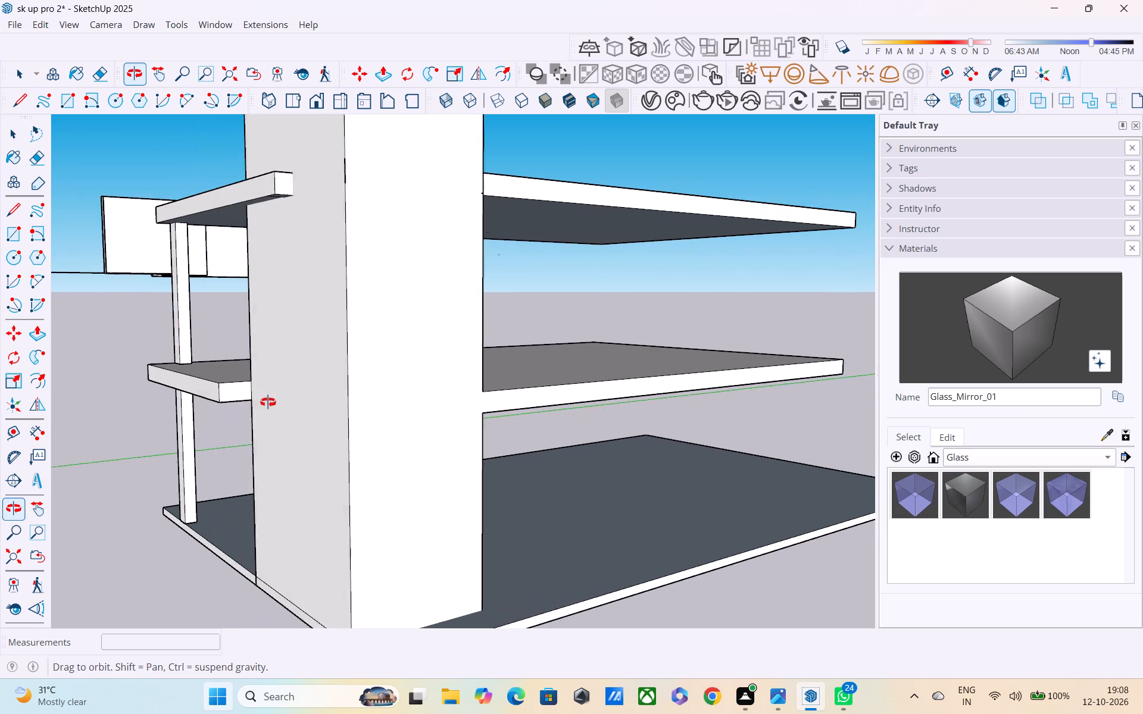
{"action": "middle_click_drag", "start_coordinate": [268, 402], "coordinate": [296, 392]}
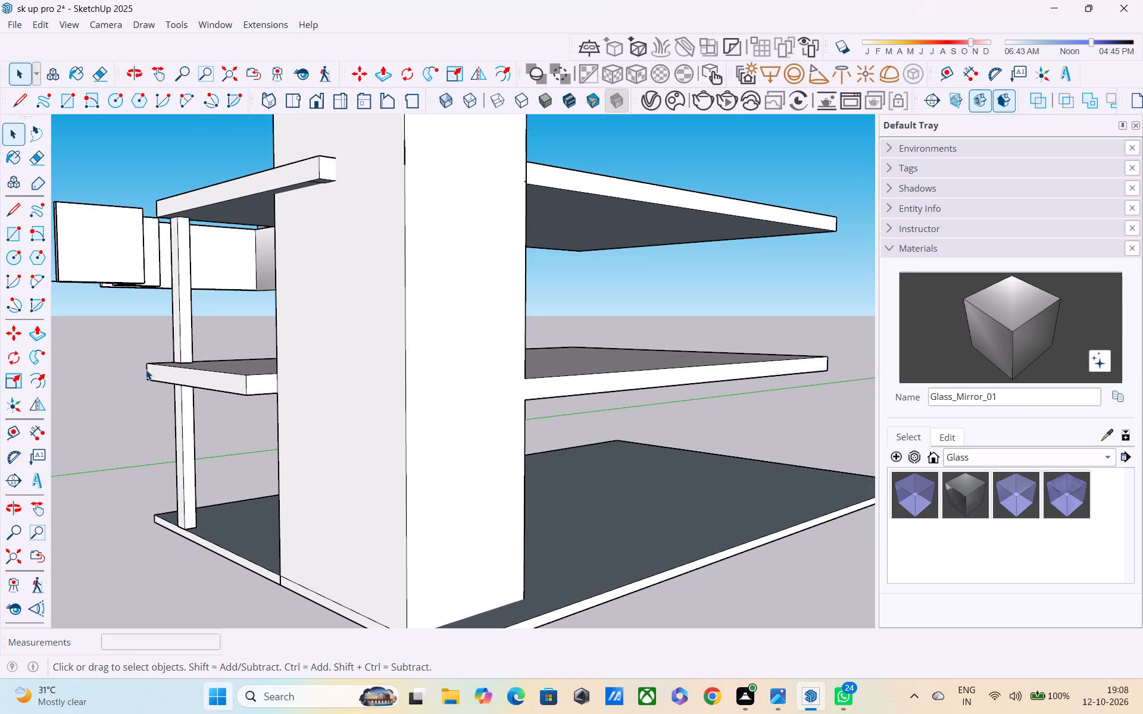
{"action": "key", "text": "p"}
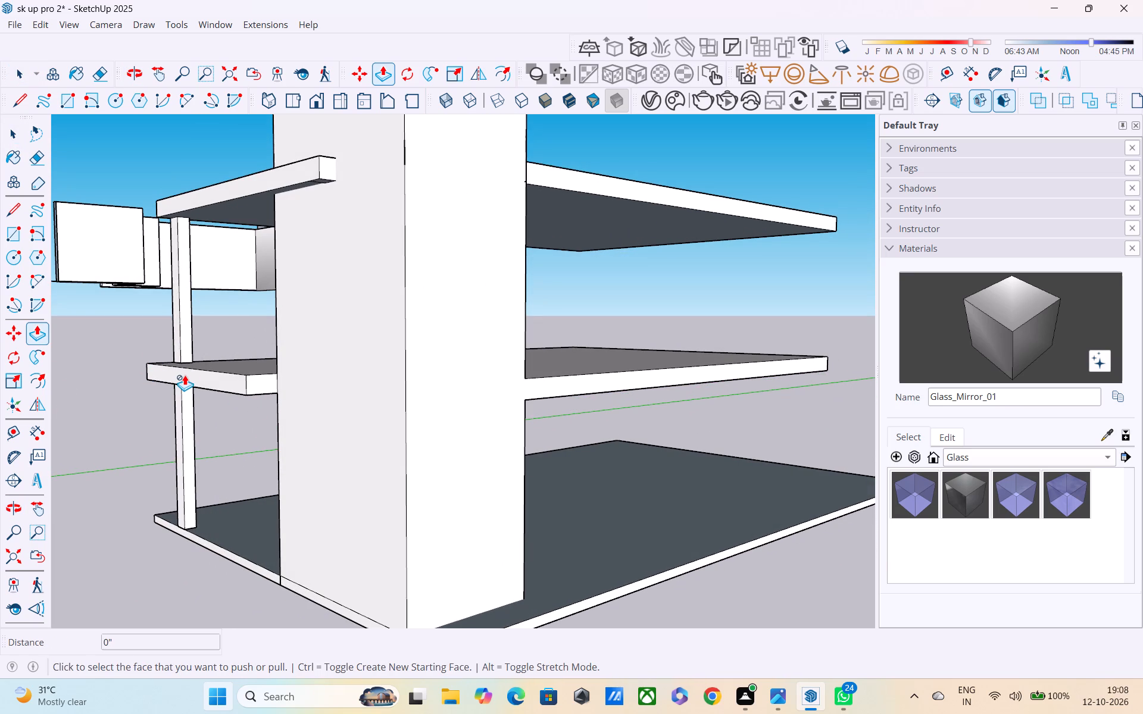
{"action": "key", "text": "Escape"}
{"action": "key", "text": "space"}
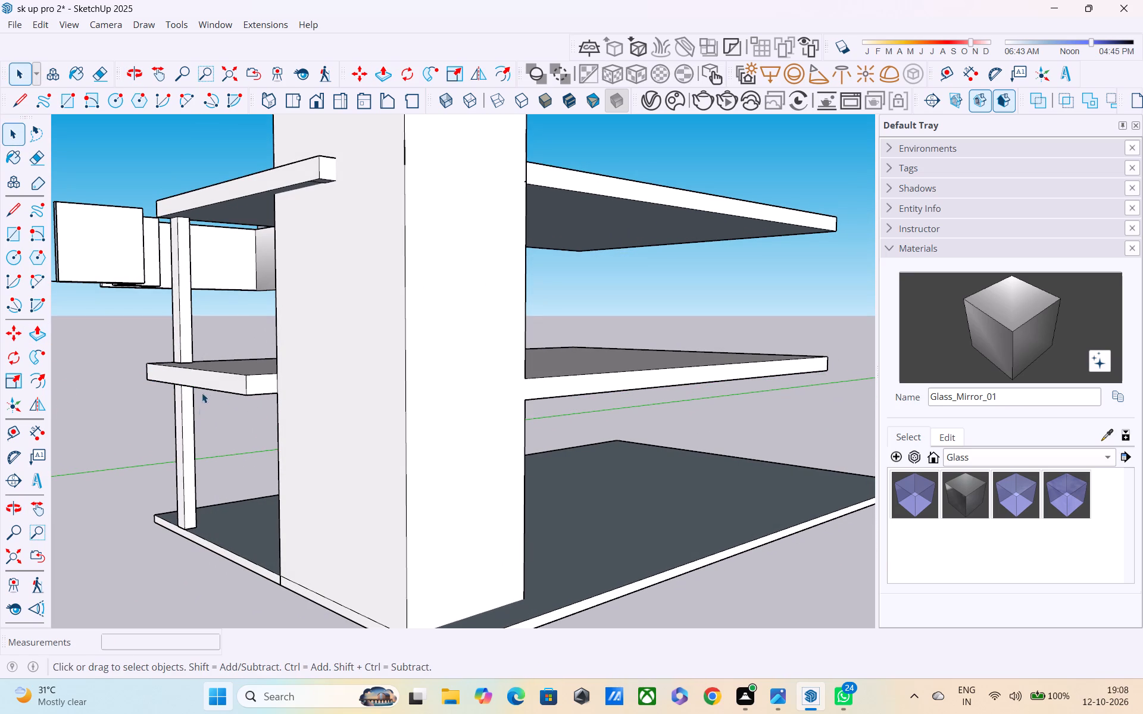
Open the tower and middle slab group and push the slab's end face back about 10 1/4", in line with the upper slab.
{"action": "double_click", "coordinate": [206, 375]}
{"action": "key", "text": "p"}
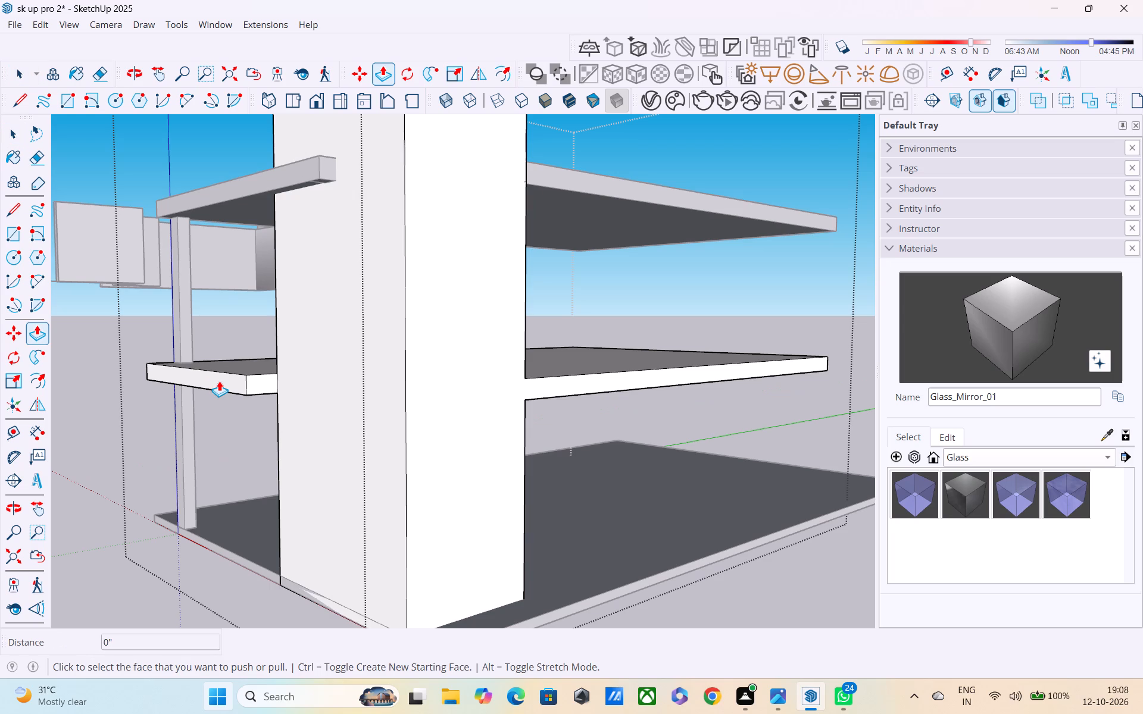
{"action": "scroll", "coordinate": [219, 381], "scroll_direction": "up", "scroll_amount": 2}
{"action": "left_click", "coordinate": [221, 381]}
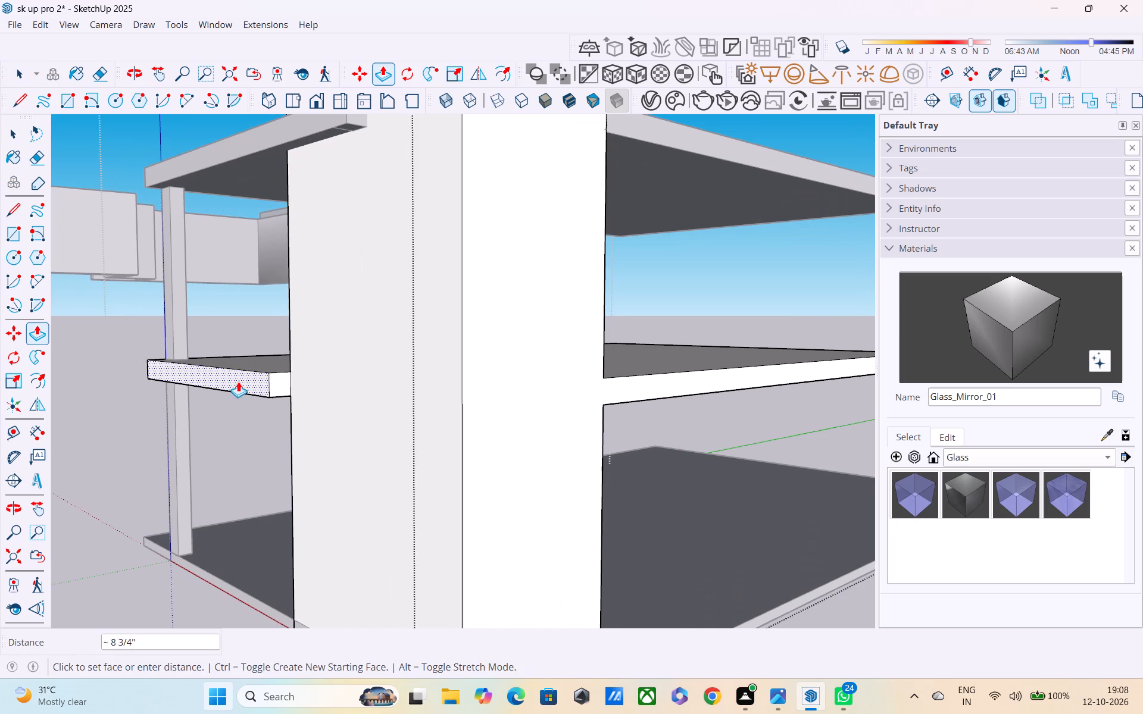
{"action": "left_click", "coordinate": [261, 145]}
Draw a horizontal line about 10 1/4" long at mid-thickness across the middle slab's narrow side face beside the tower.
{"action": "middle_click_drag", "start_coordinate": [252, 351], "coordinate": [160, 369]}
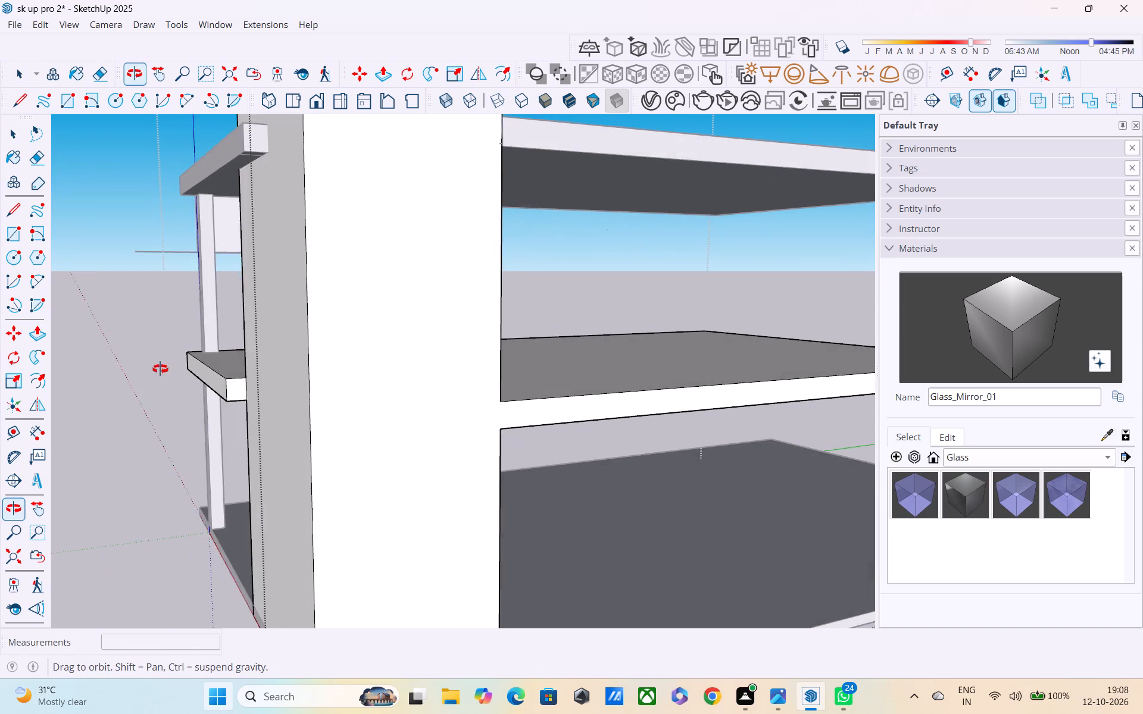
{"action": "middle_click_drag", "start_coordinate": [160, 369], "coordinate": [150, 376]}
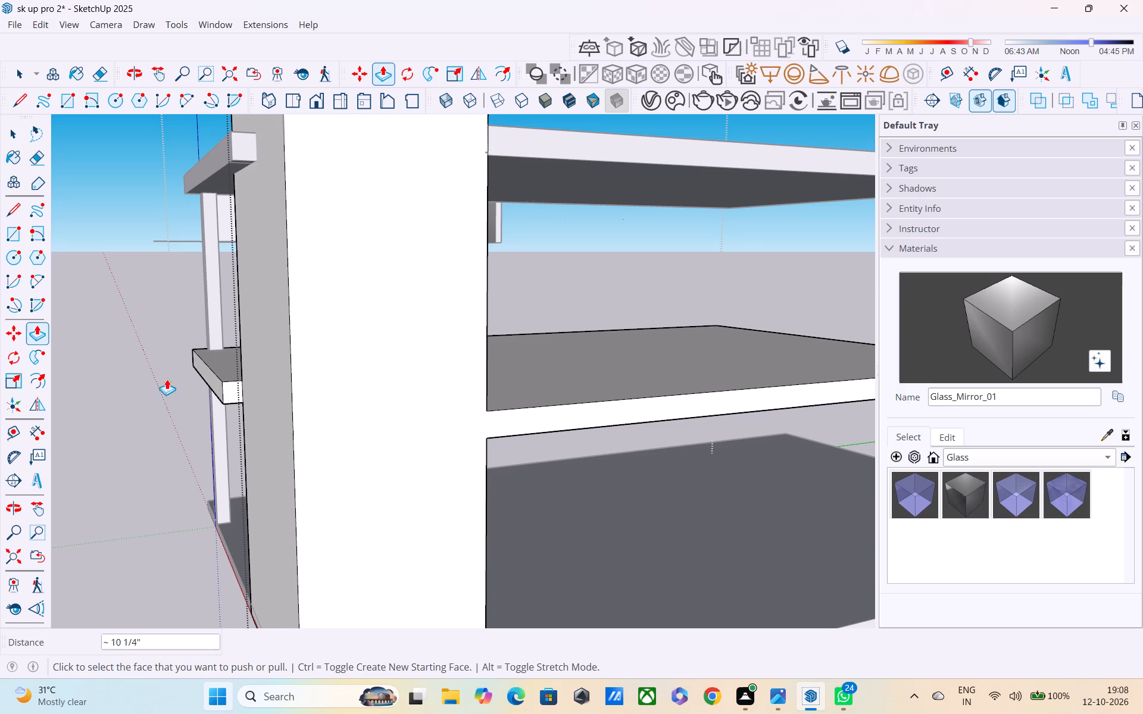
{"action": "middle_click_drag", "start_coordinate": [176, 387], "coordinate": [488, 399]}
{"action": "scroll", "coordinate": [567, 469], "scroll_direction": "up", "scroll_amount": 1}
{"action": "middle_click_drag", "start_coordinate": [564, 456], "coordinate": [442, 422]}
{"action": "scroll", "coordinate": [259, 369], "scroll_direction": "up", "scroll_amount": 3}
{"action": "scroll", "coordinate": [293, 331], "scroll_direction": "up", "scroll_amount": 3}
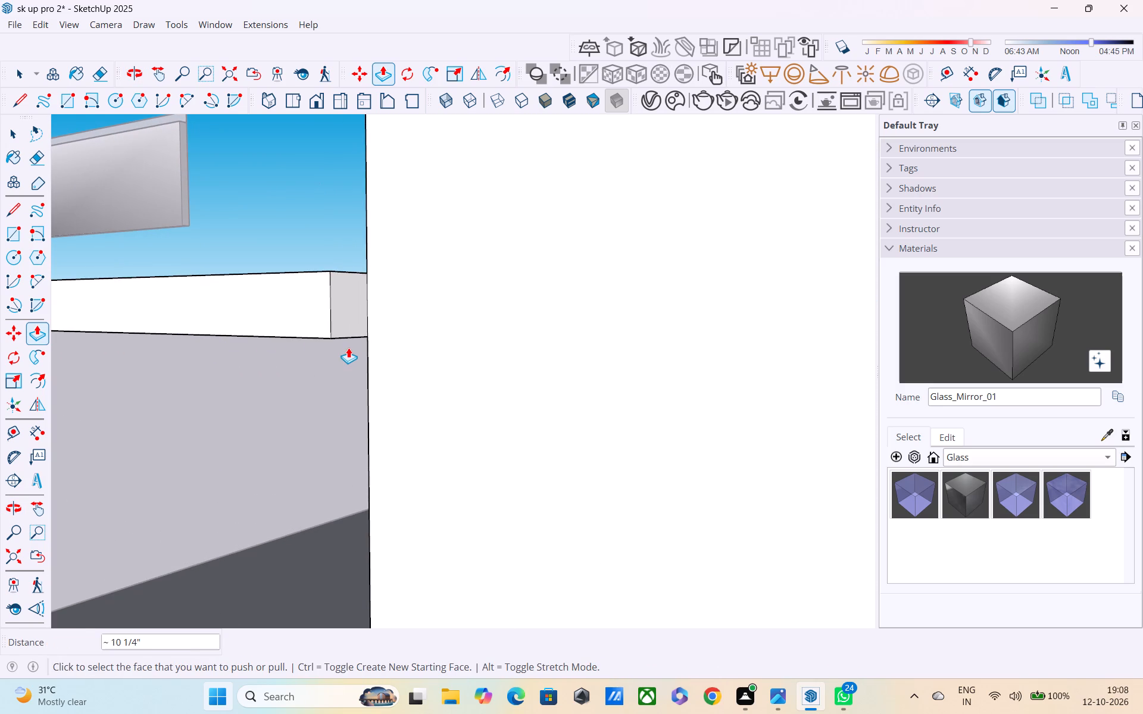
{"action": "key", "text": "l"}
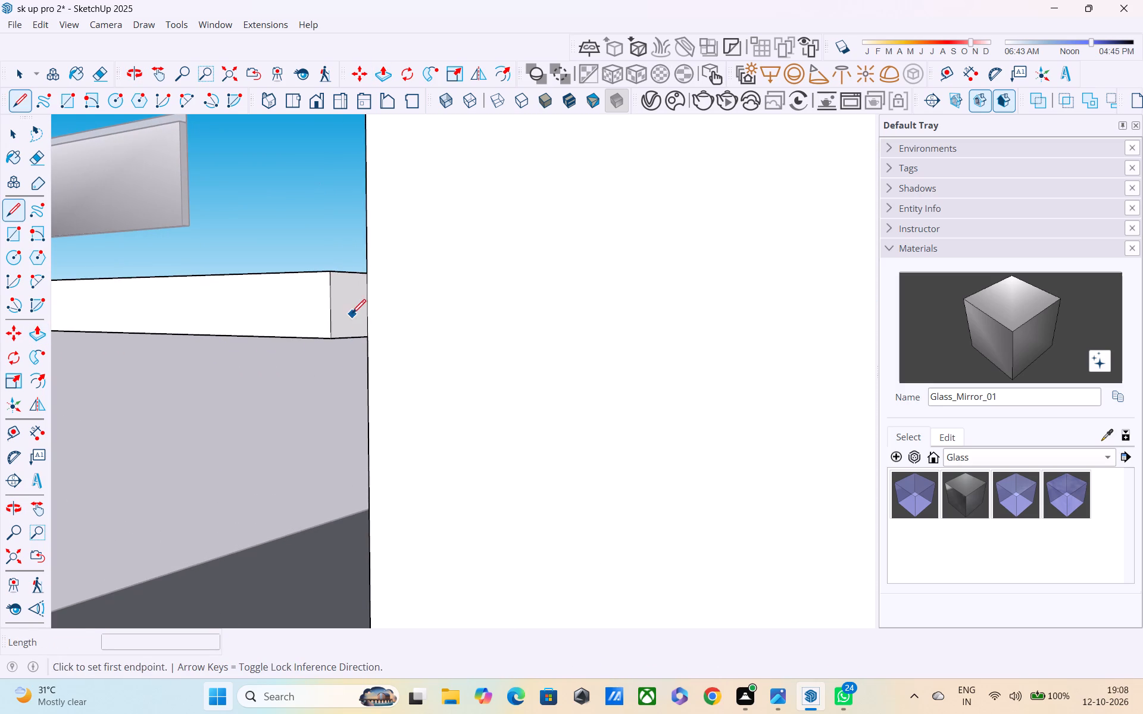
{"action": "left_click", "coordinate": [332, 302]}
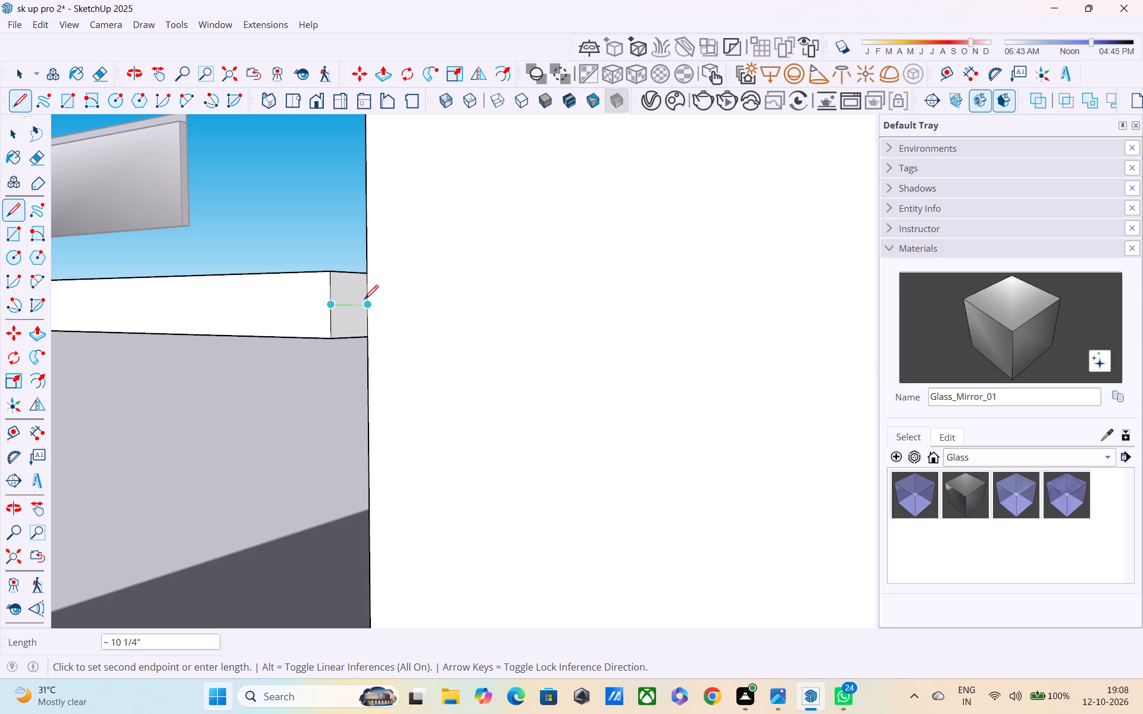
{"action": "left_click", "coordinate": [364, 300]}
{"action": "key", "text": "Escape"}
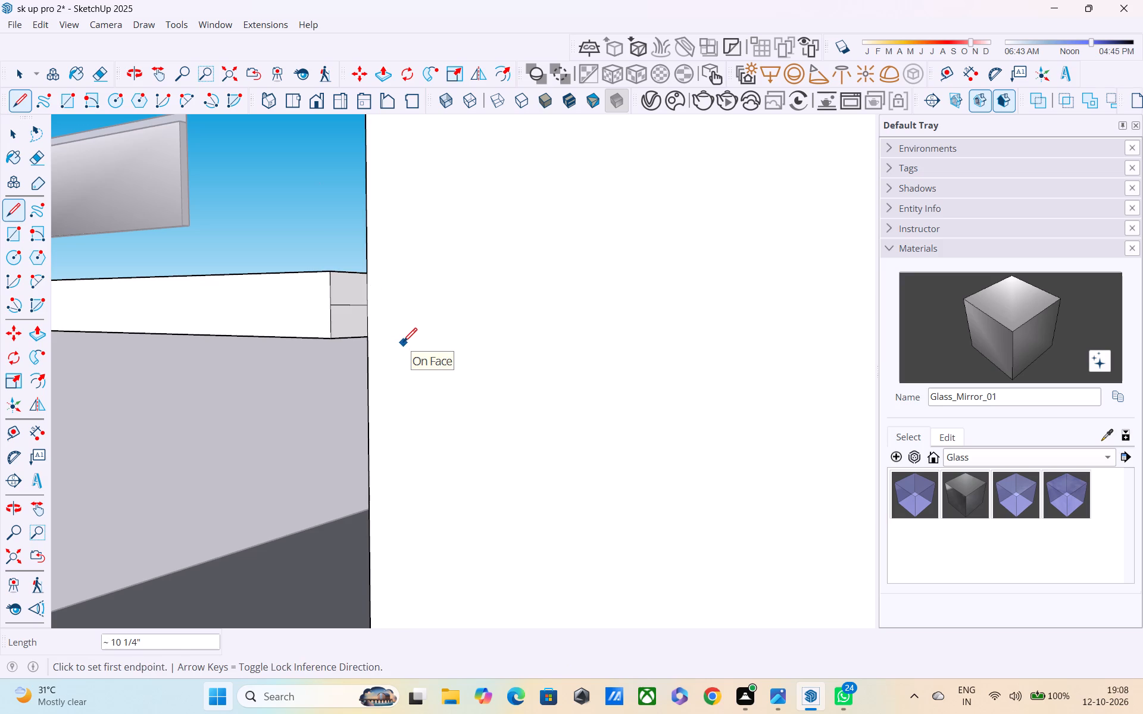
Pull the lower half of the slab's divided side face about 5' 7 7/8" across the tower's front to the upper slab's end.
{"action": "key", "text": "p"}
{"action": "left_click", "coordinate": [352, 310]}
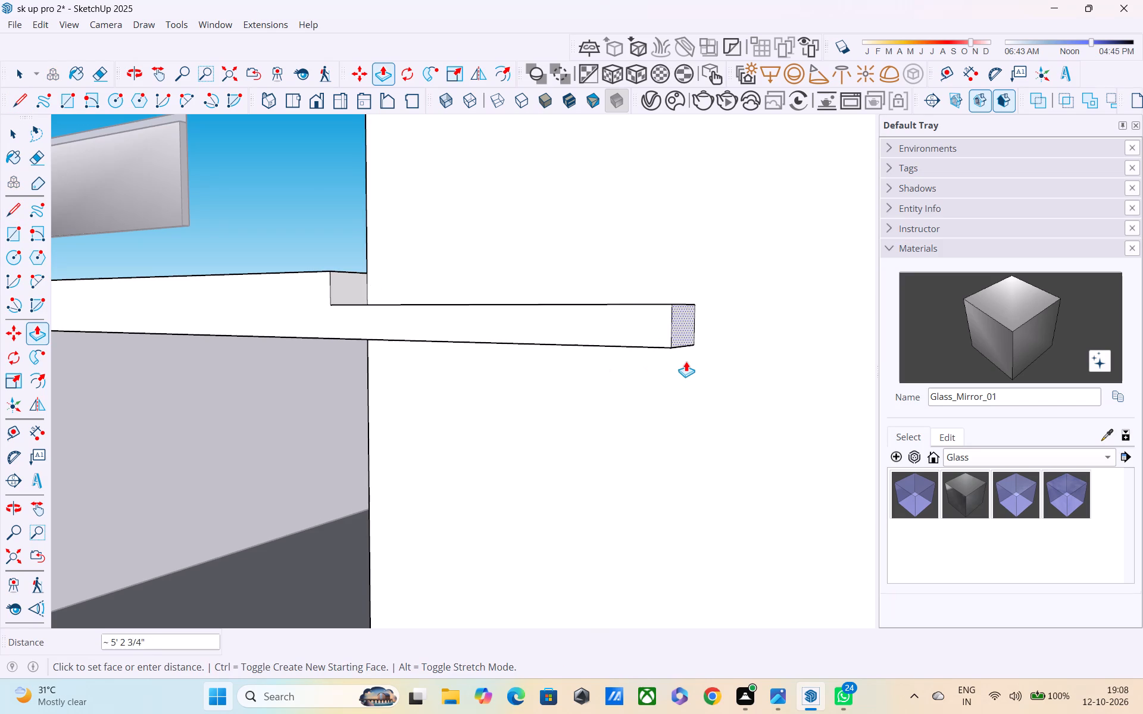
{"action": "scroll", "coordinate": [686, 361], "scroll_direction": "down", "scroll_amount": 15}
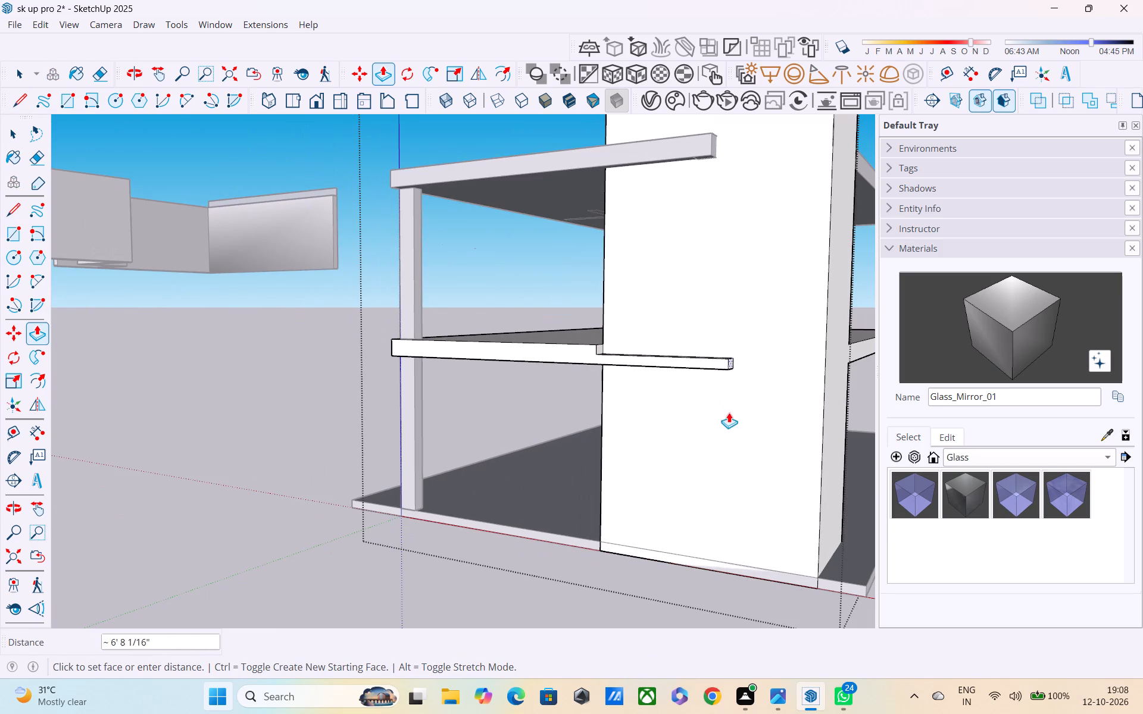
{"action": "middle_click_drag", "start_coordinate": [729, 412], "coordinate": [432, 430], "text": "shift"}
{"action": "scroll", "coordinate": [432, 430], "scroll_direction": "up", "scroll_amount": 1, "text": "shift"}
{"action": "middle_click_drag", "start_coordinate": [427, 309], "coordinate": [607, 333]}
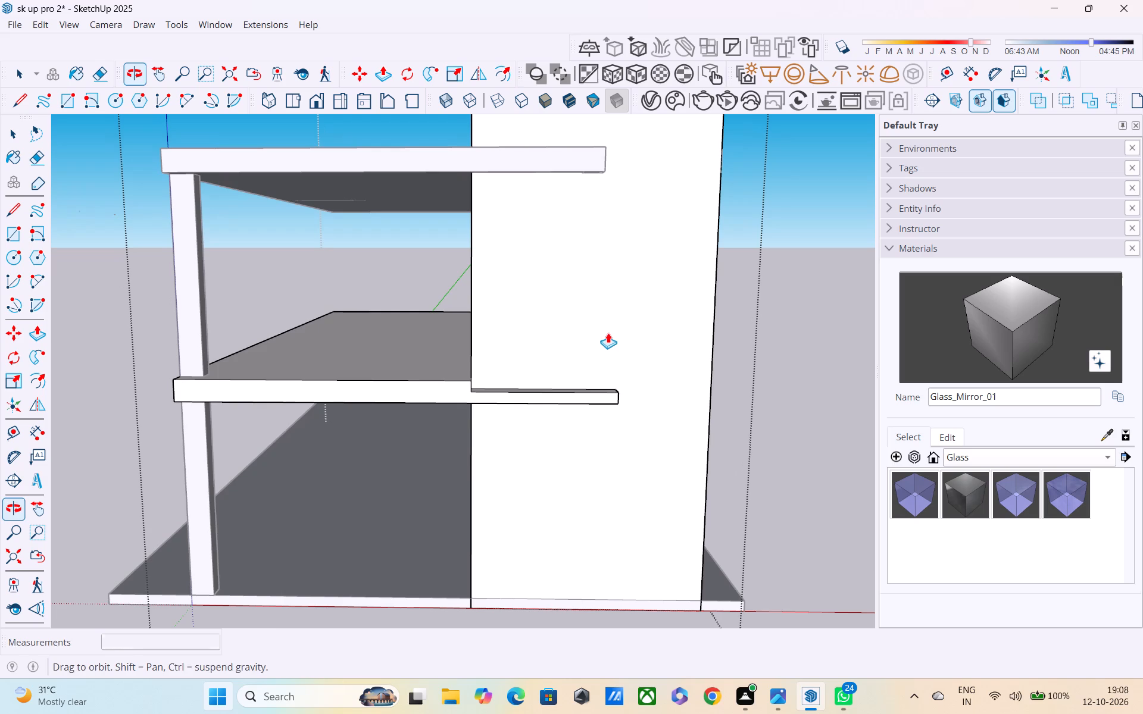
{"action": "left_click", "coordinate": [602, 168]}
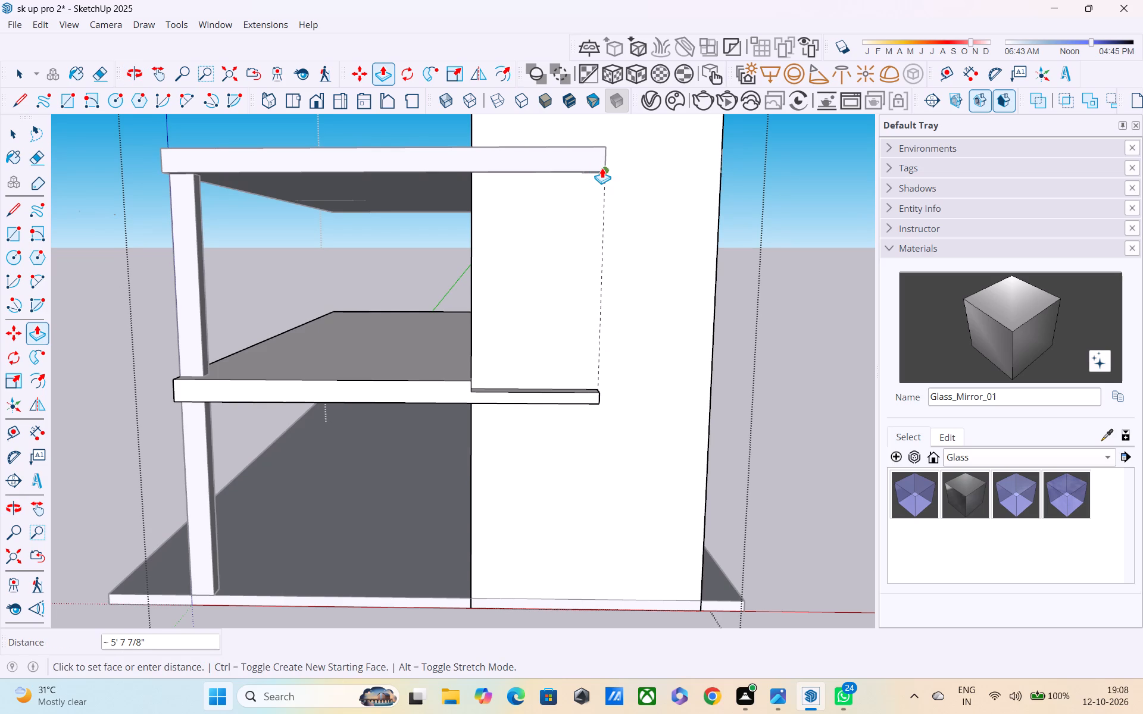
{"action": "middle_click_drag", "start_coordinate": [590, 314], "coordinate": [585, 448]}
{"action": "scroll", "coordinate": [585, 495], "scroll_direction": "up", "scroll_amount": 6}
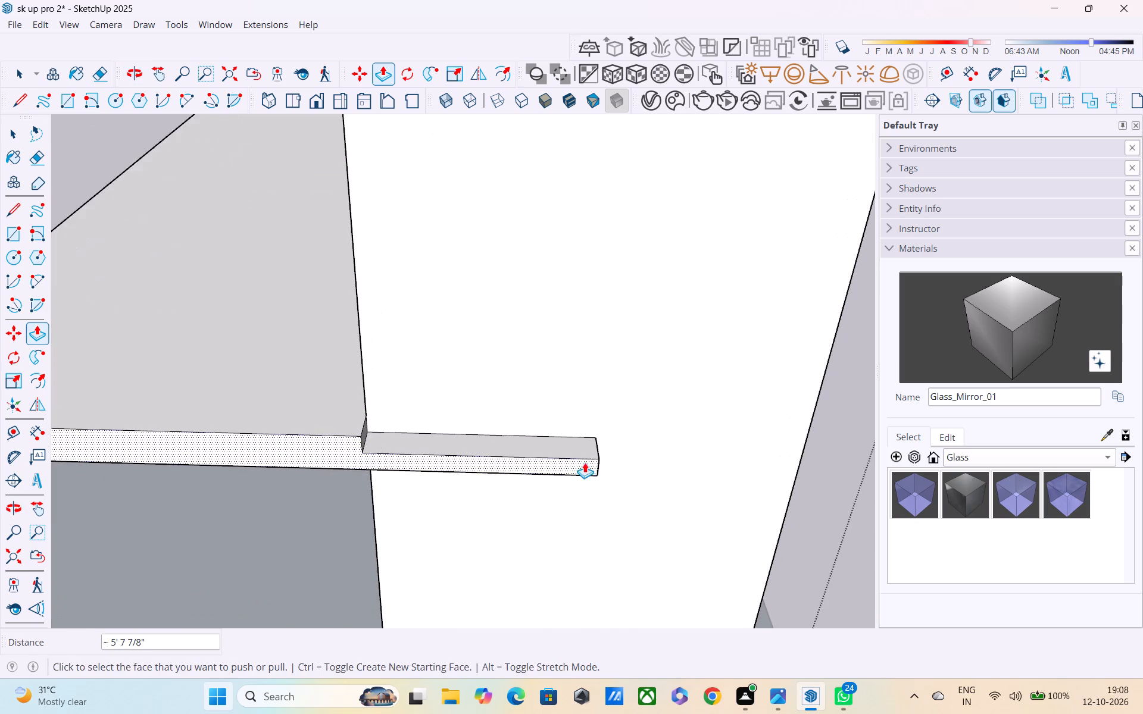
Draw a line about 10 1/4" long across the top face of the middle slab's extension, near its free end.
{"action": "middle_click_drag", "start_coordinate": [585, 462], "coordinate": [579, 419]}
{"action": "scroll", "coordinate": [579, 419], "scroll_direction": "up", "scroll_amount": 5}
{"action": "key", "text": "l"}
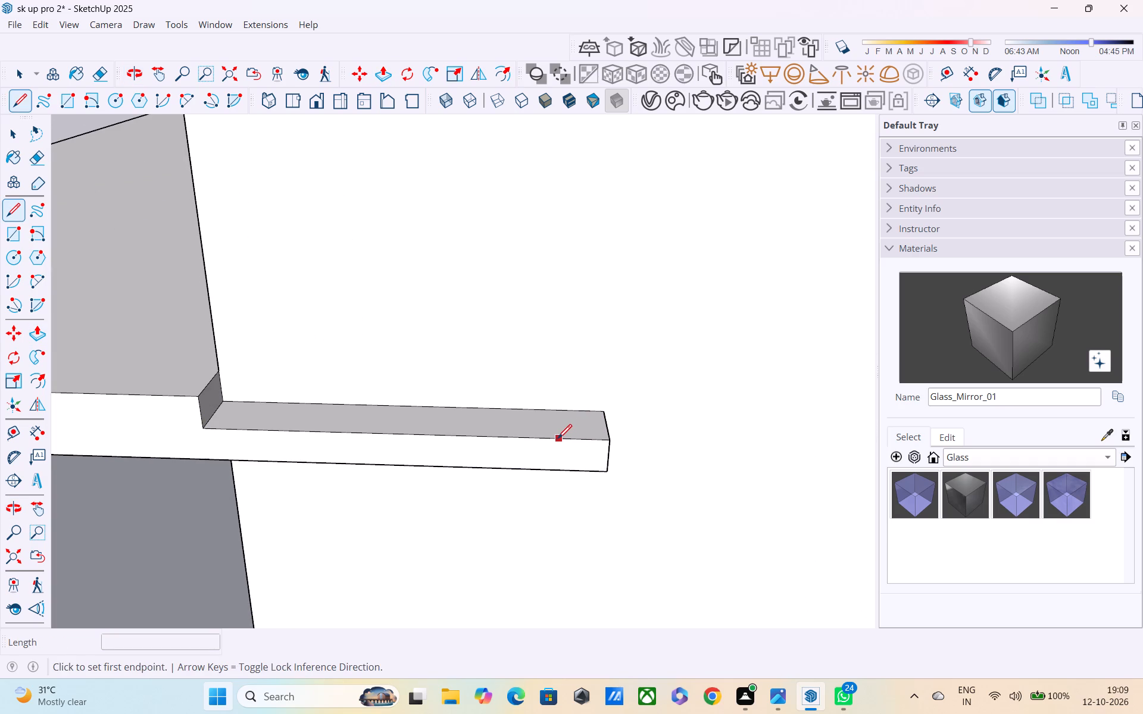
{"action": "left_click", "coordinate": [556, 440]}
{"action": "left_click", "coordinate": [549, 405]}
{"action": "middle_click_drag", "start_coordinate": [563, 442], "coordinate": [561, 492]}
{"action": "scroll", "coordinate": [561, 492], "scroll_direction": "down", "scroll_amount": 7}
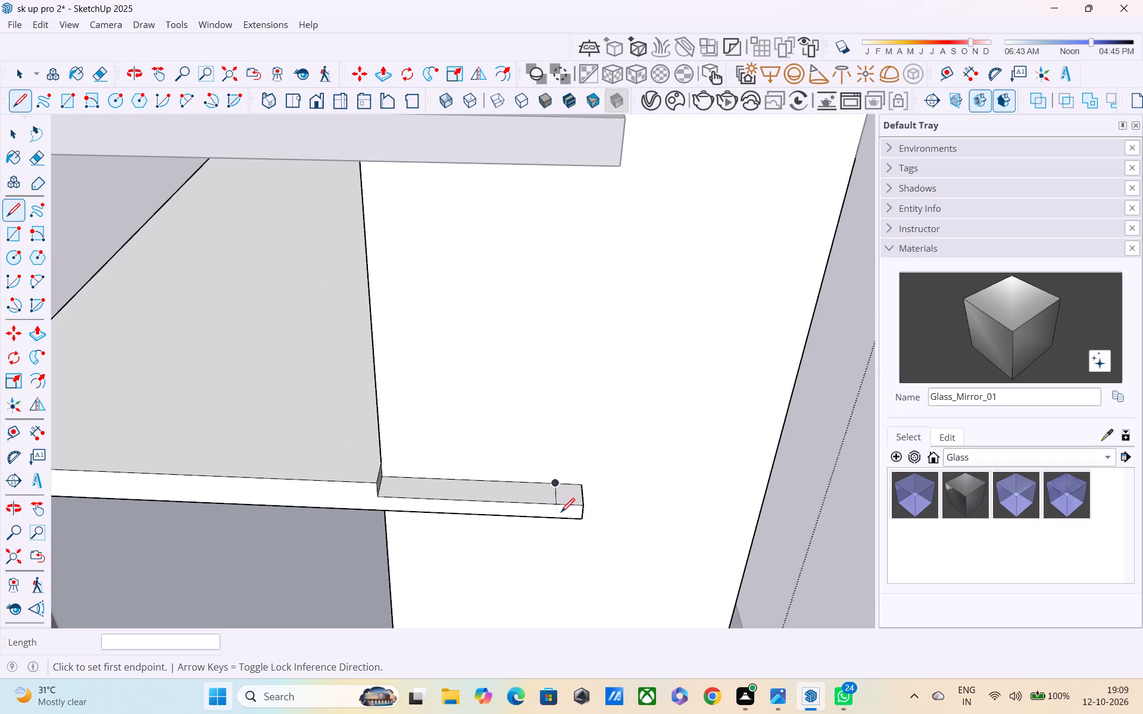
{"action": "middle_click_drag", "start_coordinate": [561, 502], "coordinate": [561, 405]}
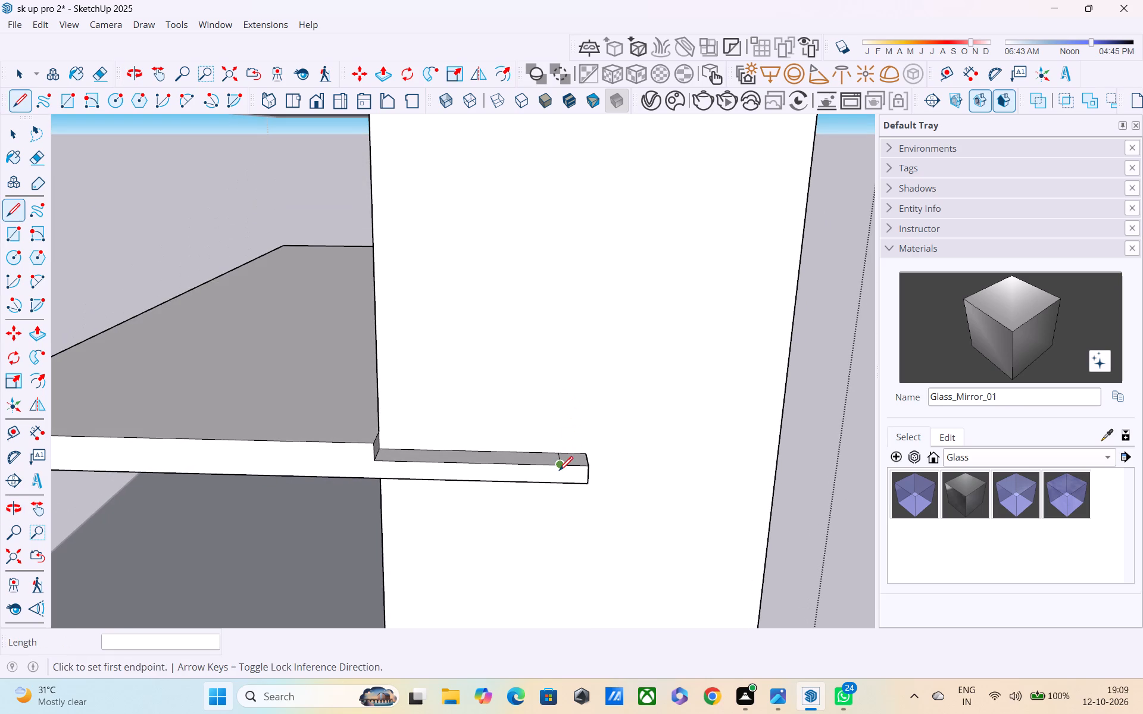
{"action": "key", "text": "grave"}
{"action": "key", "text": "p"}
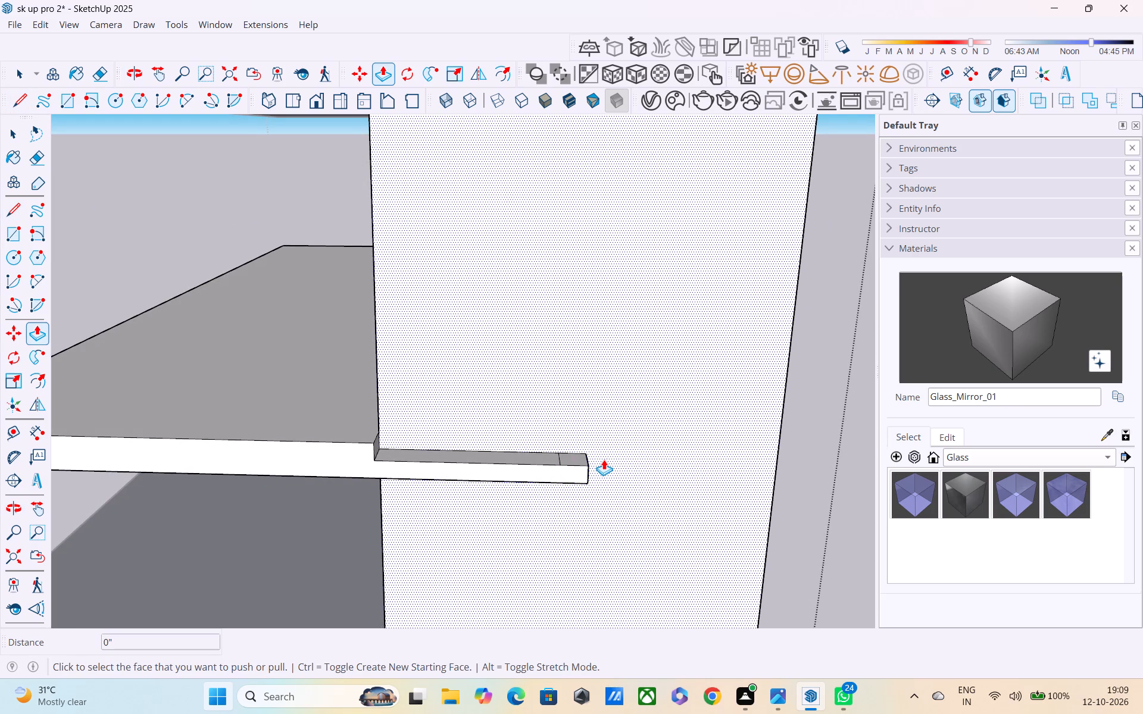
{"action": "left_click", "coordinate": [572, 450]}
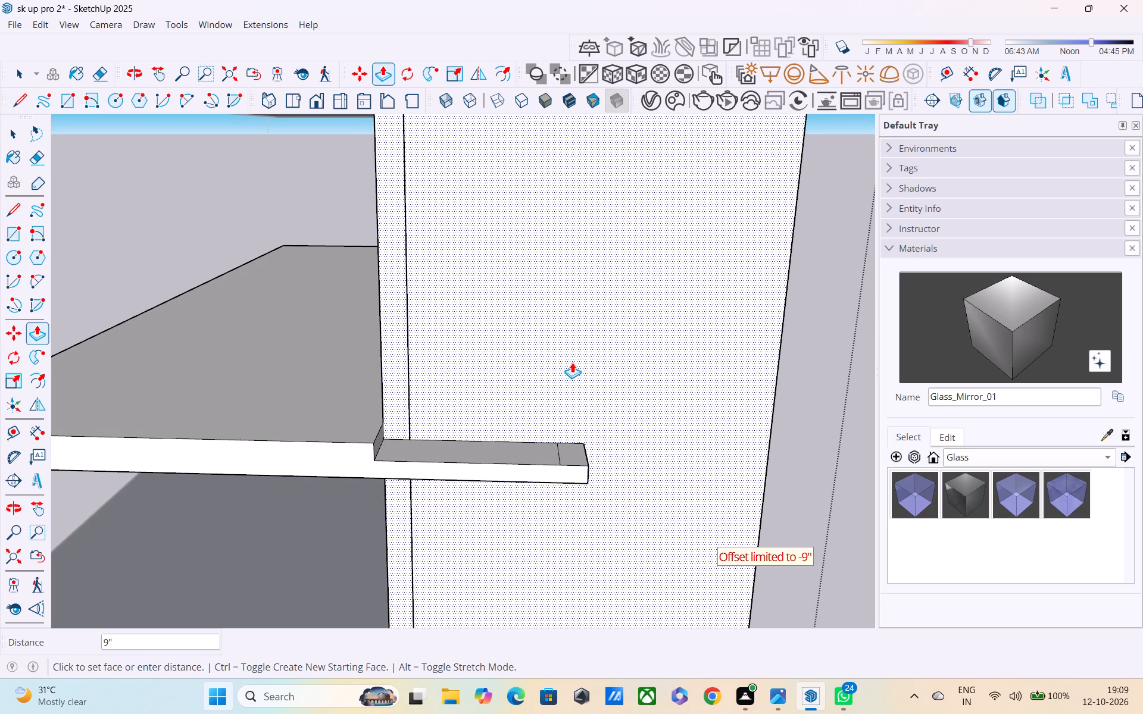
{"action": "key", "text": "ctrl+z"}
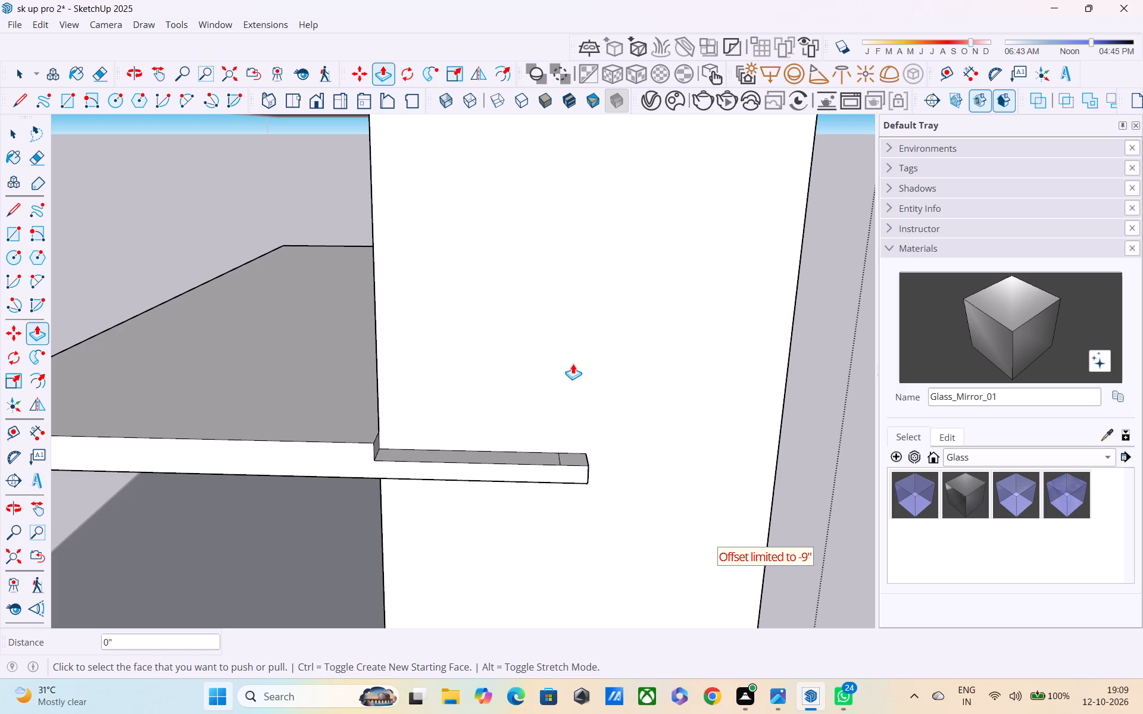
Pull the small end face on the middle slab's extension up to the underside of the upper slab, forming a post.
{"action": "middle_click_drag", "start_coordinate": [573, 450], "coordinate": [578, 542]}
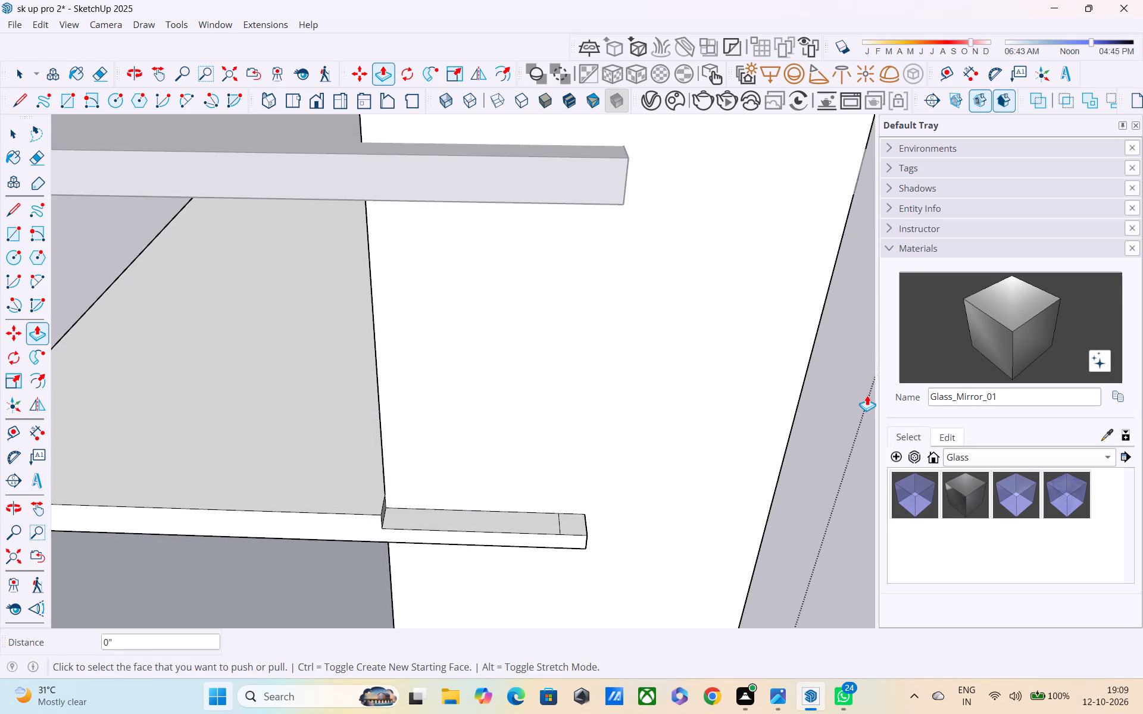
{"action": "key", "text": "space"}
{"action": "left_click", "coordinate": [571, 527]}
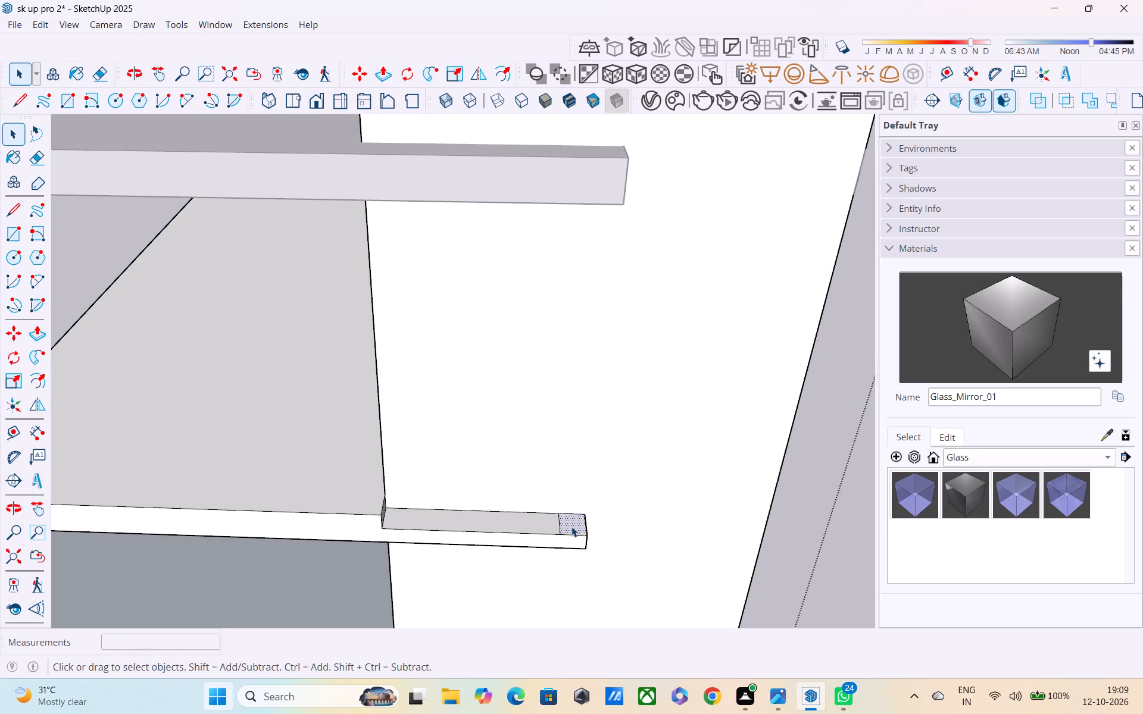
{"action": "key", "text": "p"}
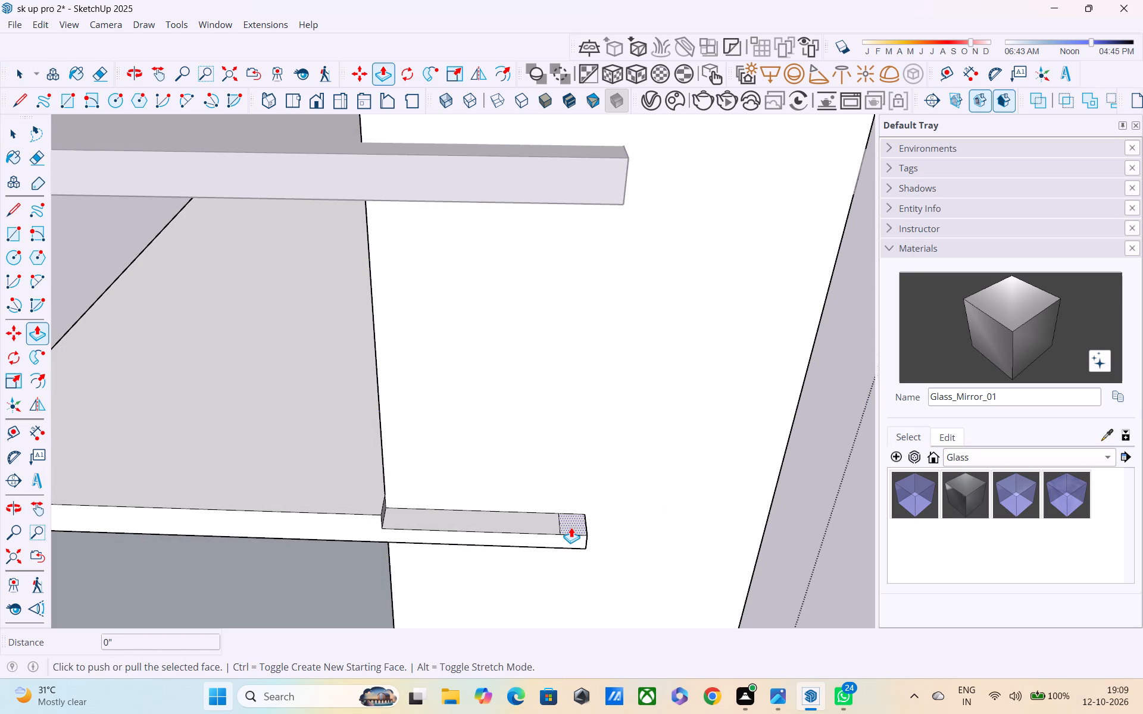
{"action": "left_click", "coordinate": [572, 513]}
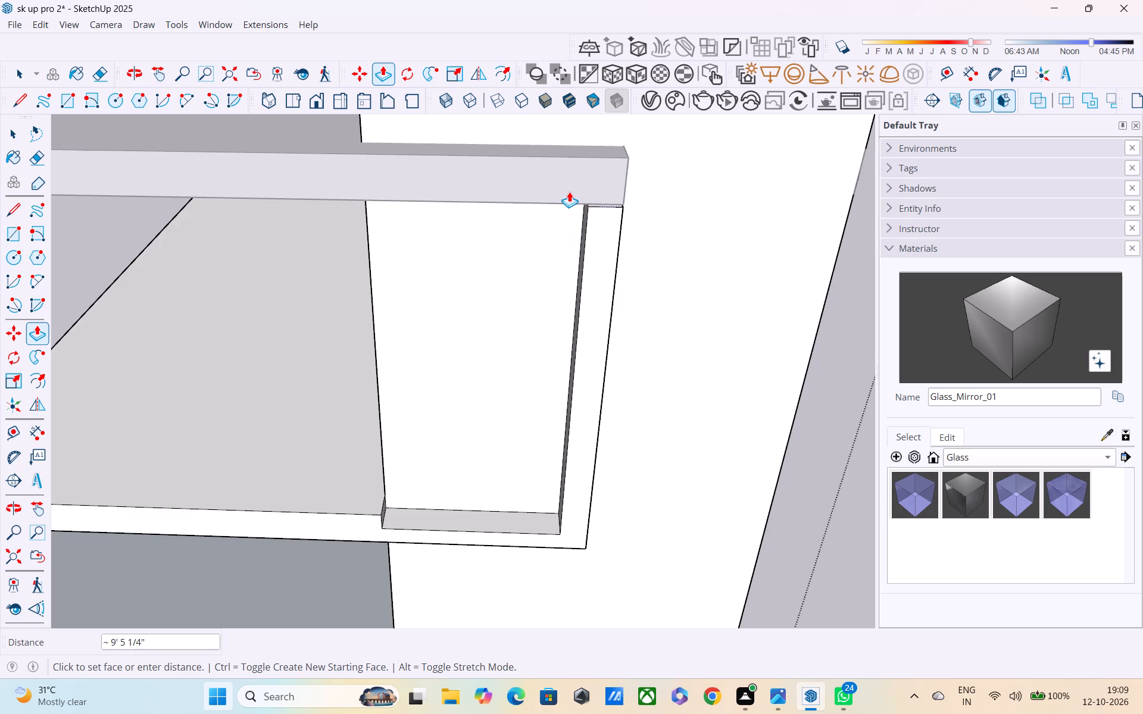
{"action": "scroll", "coordinate": [577, 189], "scroll_direction": "up", "scroll_amount": 1}
{"action": "middle_click_drag", "start_coordinate": [577, 187], "coordinate": [588, 108]}
{"action": "middle_click_drag", "start_coordinate": [602, 132], "coordinate": [661, 243]}
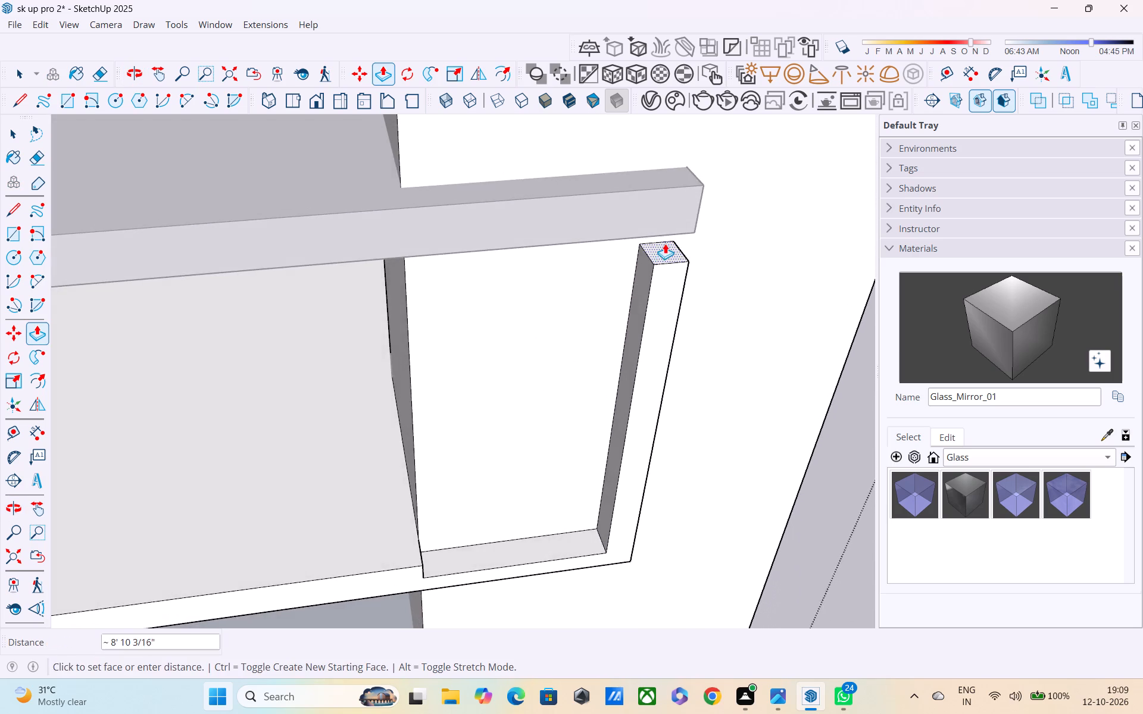
{"action": "scroll", "coordinate": [666, 242], "scroll_direction": "up", "scroll_amount": 2}
{"action": "left_click", "coordinate": [666, 234]}
{"action": "middle_click_drag", "start_coordinate": [688, 280], "coordinate": [642, 218]}
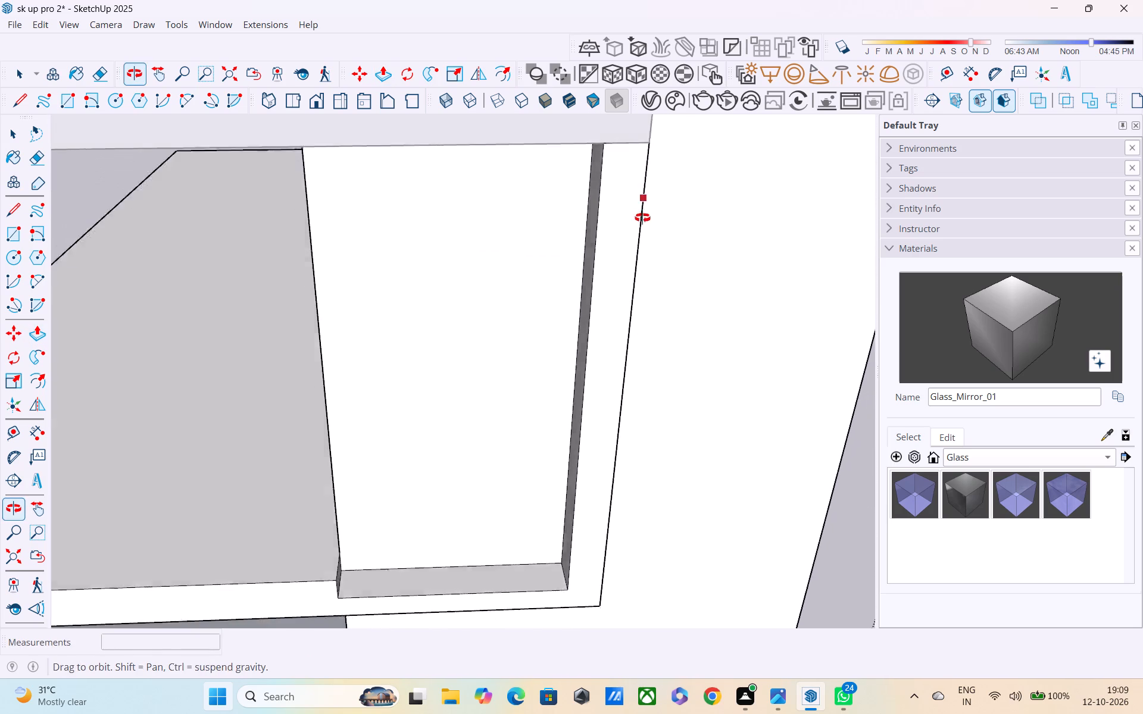
{"action": "middle_click_drag", "start_coordinate": [642, 218], "coordinate": [634, 209]}
{"action": "scroll", "coordinate": [639, 214], "scroll_direction": "down", "scroll_amount": 9}
{"action": "key", "text": "grave"}
{"action": "key", "text": "space"}
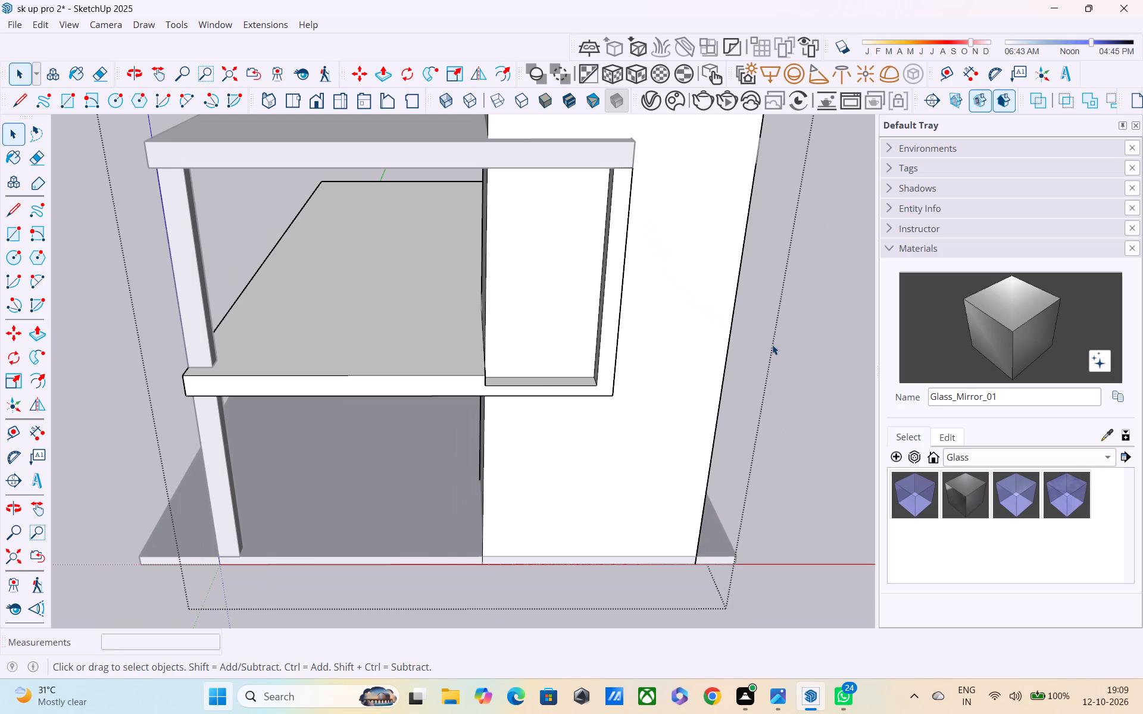
Close the tower and middle slab group.
{"action": "middle_click_drag", "start_coordinate": [772, 345], "coordinate": [582, 359]}
{"action": "left_click", "coordinate": [812, 342]}
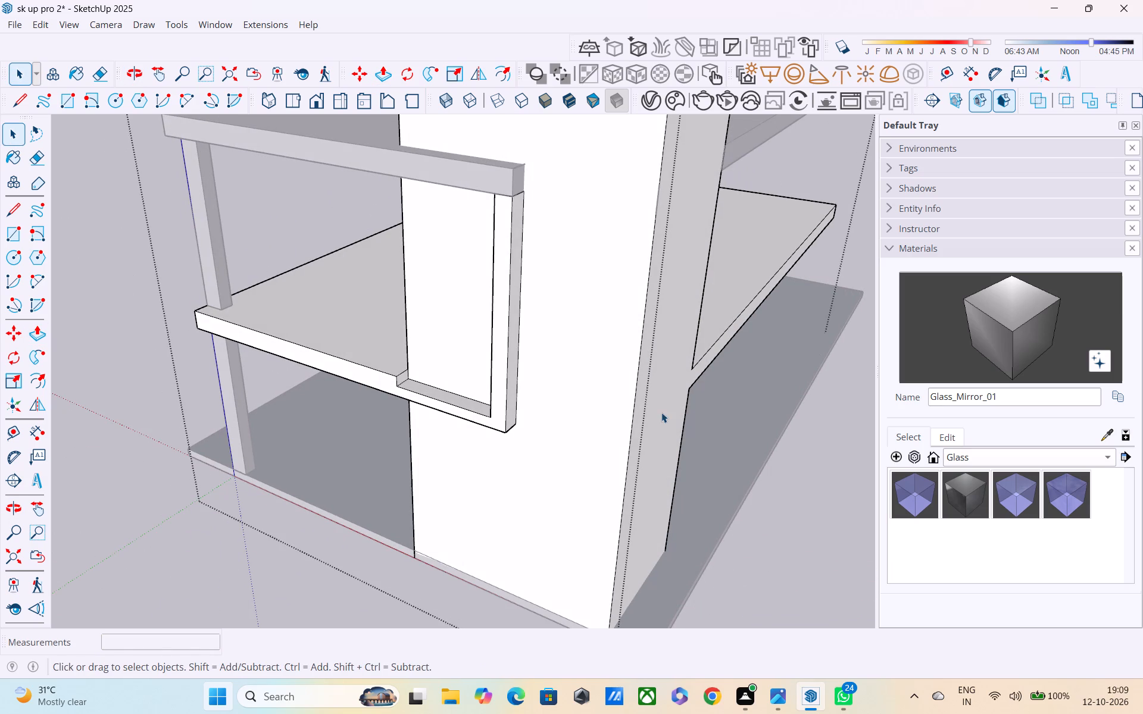
{"action": "middle_click_drag", "start_coordinate": [658, 409], "coordinate": [620, 481]}
{"action": "scroll", "coordinate": [364, 330], "scroll_direction": "up", "scroll_amount": 3}
{"action": "middle_click_drag", "start_coordinate": [667, 336], "coordinate": [636, 331]}
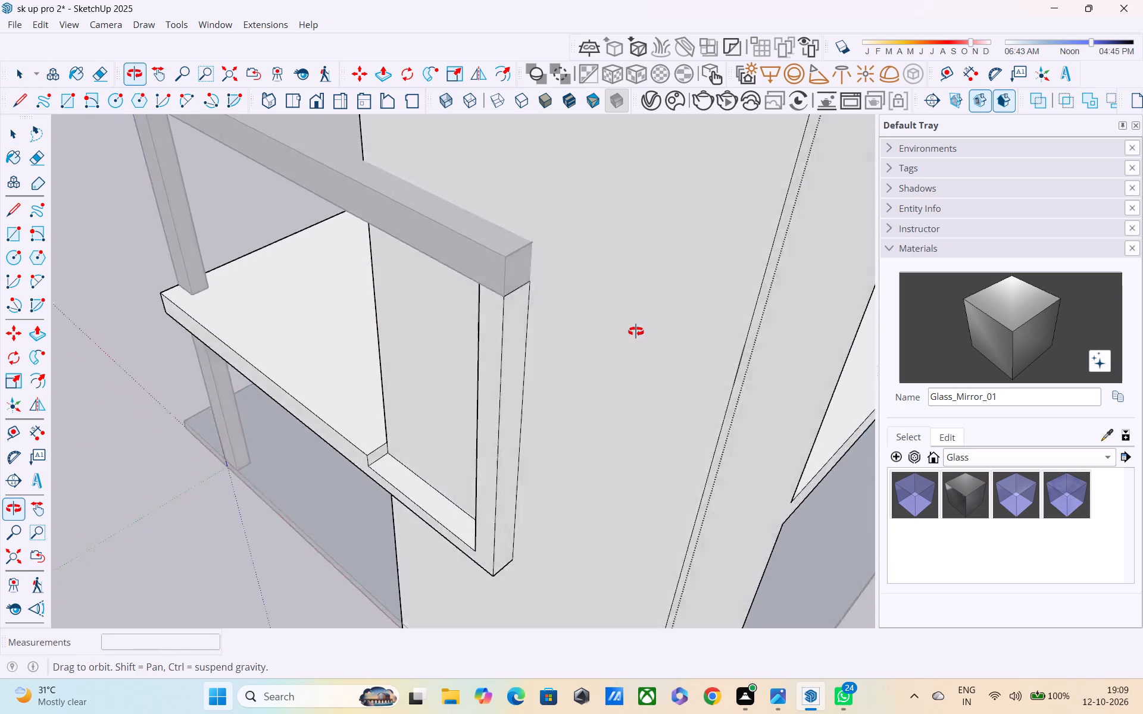
{"action": "middle_click_drag", "start_coordinate": [636, 331], "coordinate": [486, 195]}
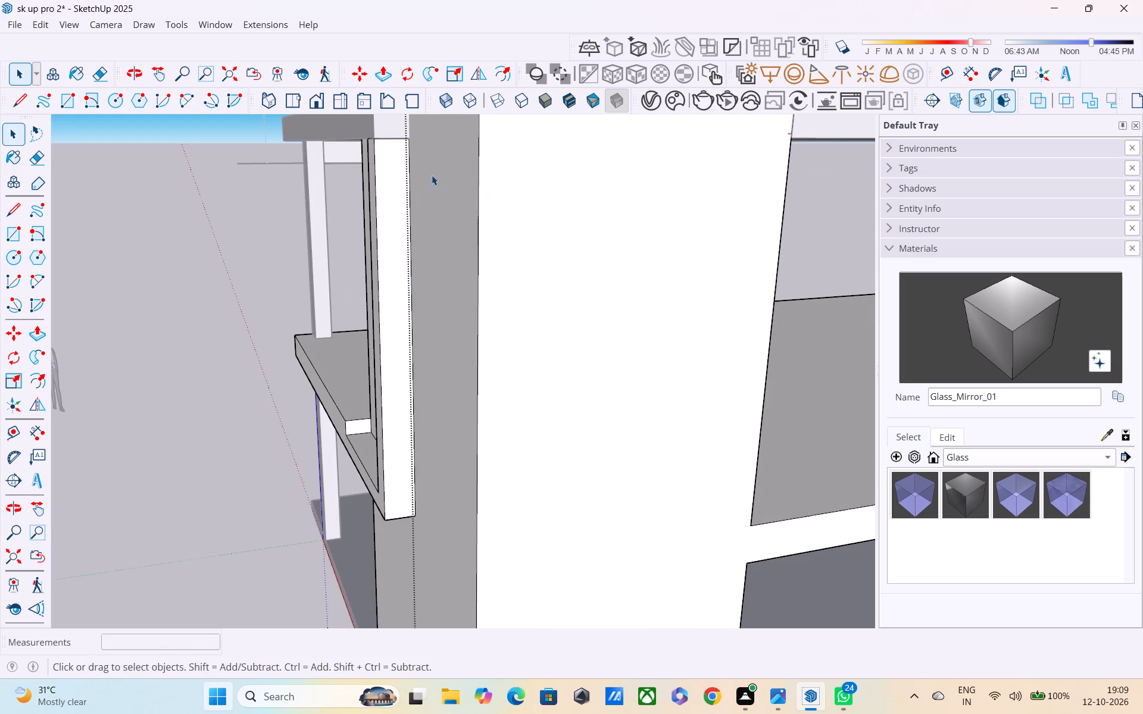
{"action": "scroll", "coordinate": [420, 175], "scroll_direction": "up", "scroll_amount": 1}
{"action": "middle_click_drag", "start_coordinate": [405, 174], "coordinate": [502, 350]}
{"action": "middle_click_drag", "start_coordinate": [510, 449], "coordinate": [501, 290]}
{"action": "scroll", "coordinate": [503, 305], "scroll_direction": "up", "scroll_amount": 2}
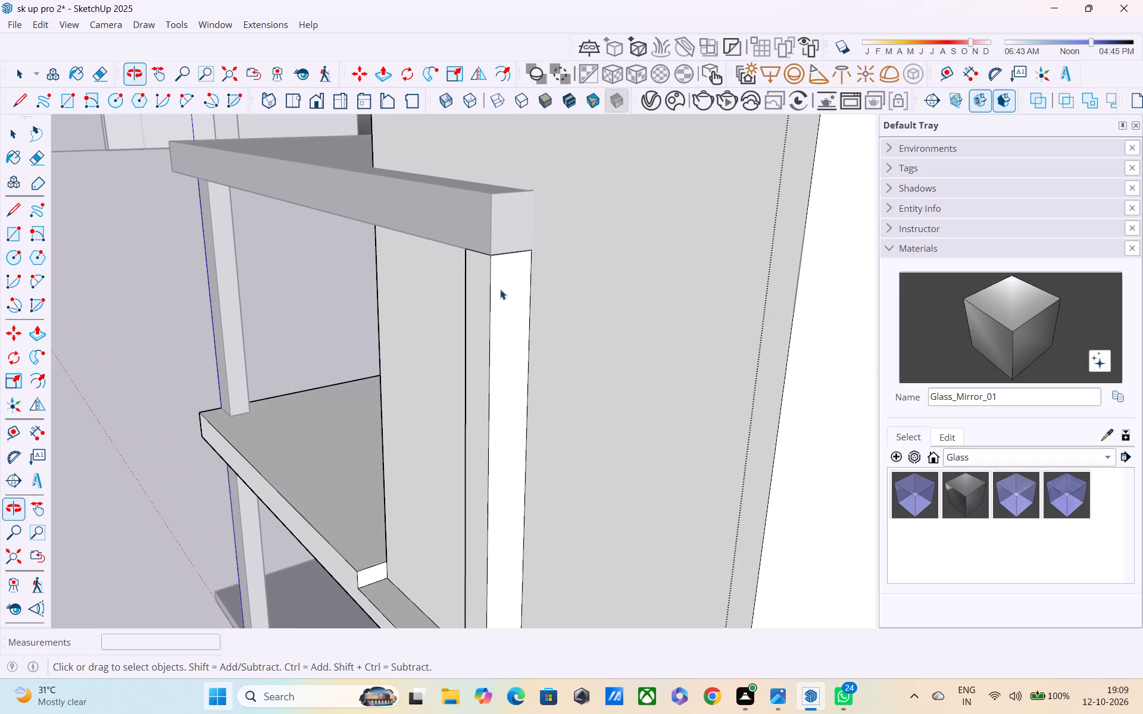
{"action": "left_click", "coordinate": [270, 284]}
{"action": "double_click", "coordinate": [302, 283]}
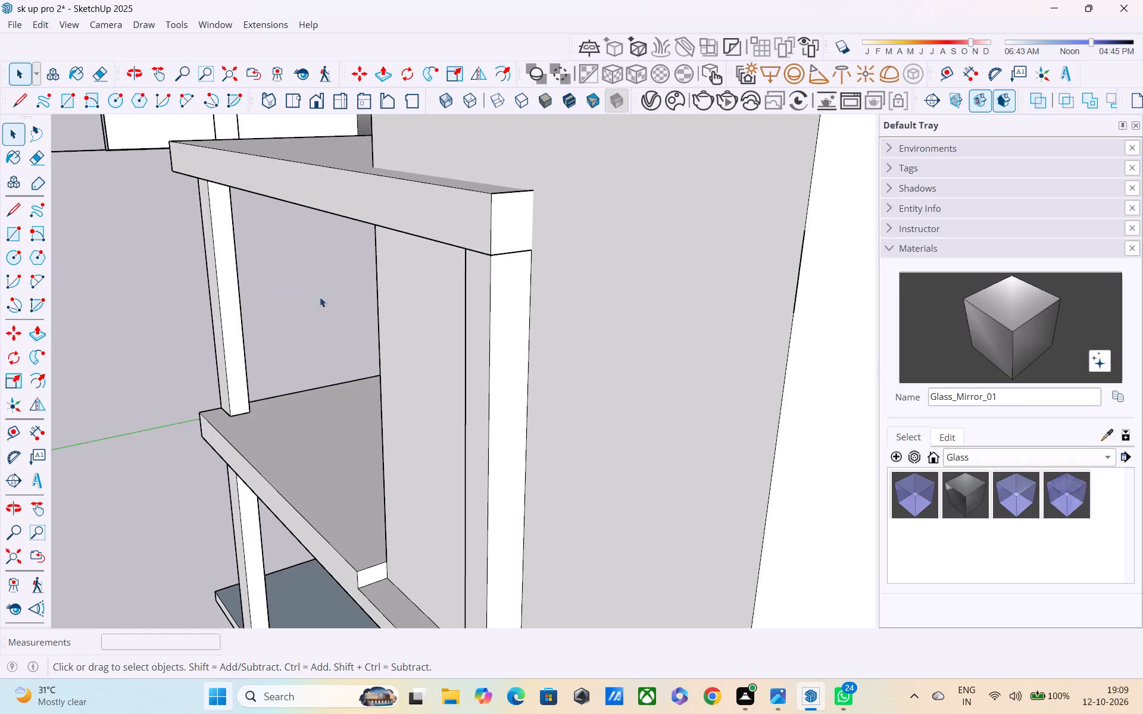
Open the upper slab's group, select all its connected geometry and reverse its faces.
{"action": "scroll", "coordinate": [476, 254], "scroll_direction": "up", "scroll_amount": 6}
{"action": "middle_click_drag", "start_coordinate": [504, 253], "coordinate": [578, 159]}
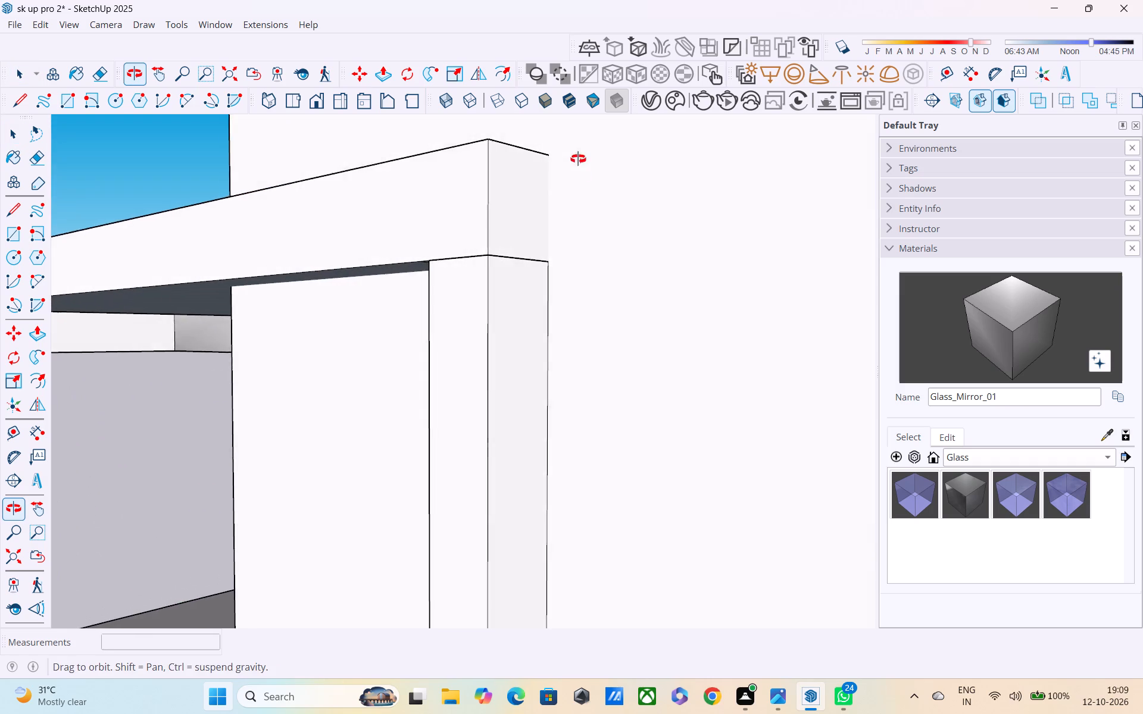
{"action": "middle_click_drag", "start_coordinate": [578, 159], "coordinate": [581, 160]}
{"action": "scroll", "coordinate": [497, 296], "scroll_direction": "up", "scroll_amount": 5}
{"action": "middle_click_drag", "start_coordinate": [493, 233], "coordinate": [627, 75]}
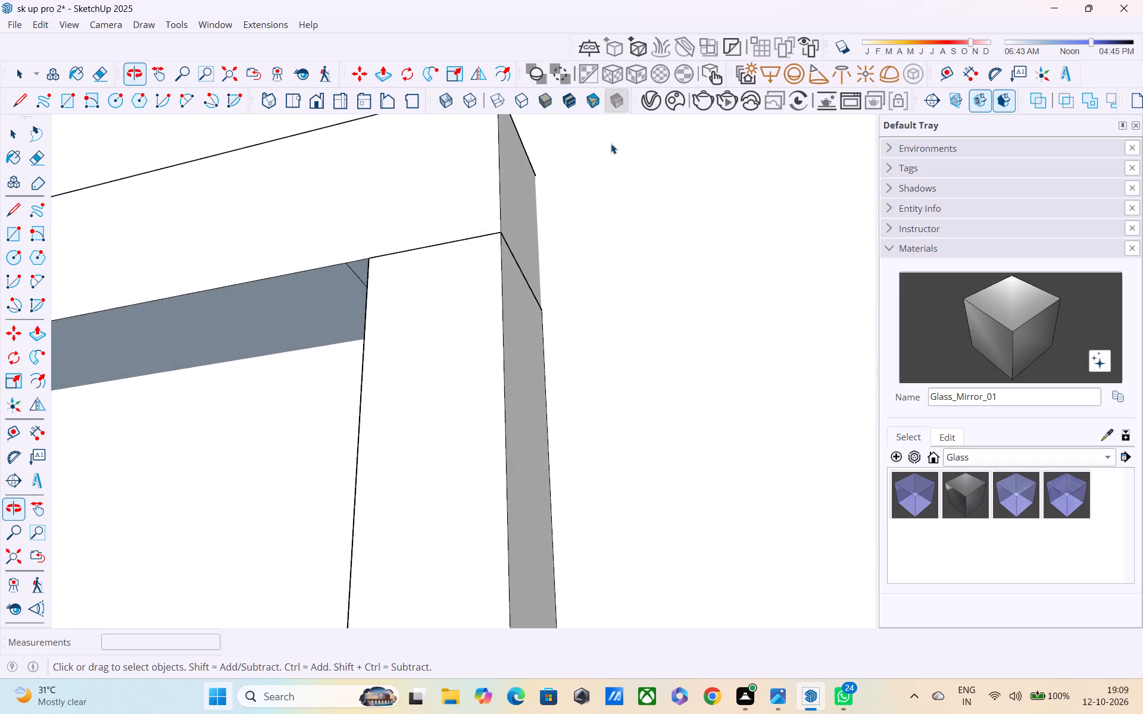
{"action": "middle_click_drag", "start_coordinate": [456, 270], "coordinate": [782, 149]}
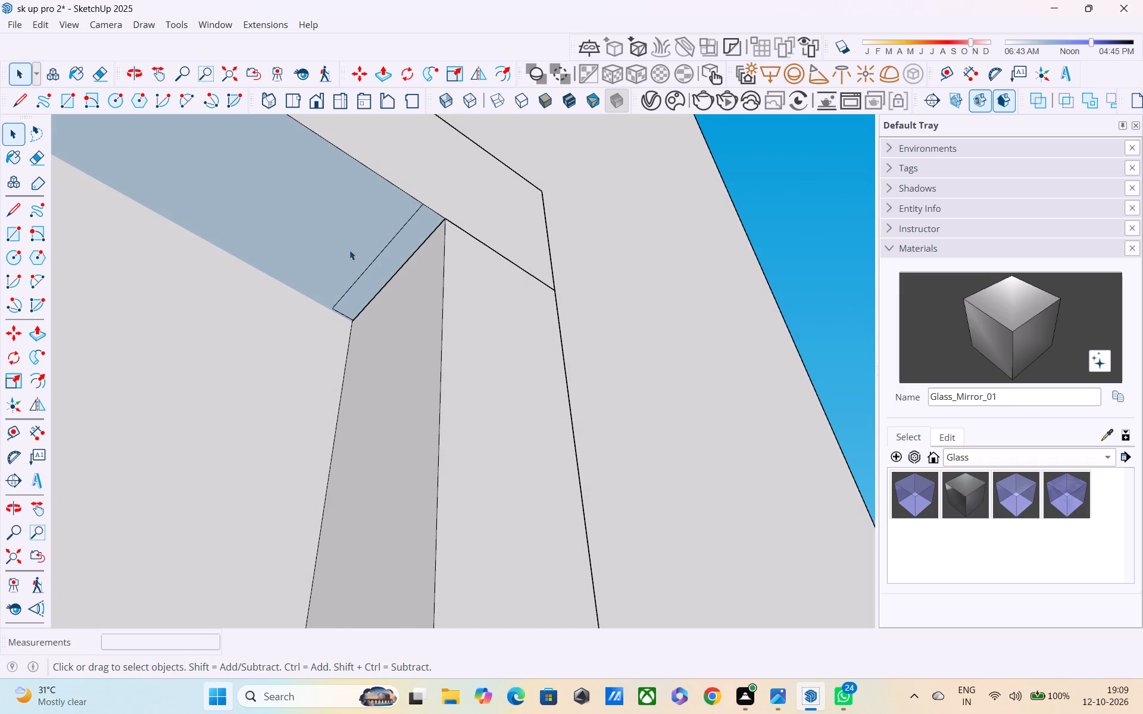
{"action": "left_click", "coordinate": [349, 246]}
{"action": "left_click", "coordinate": [329, 223]}
{"action": "left_click", "coordinate": [303, 212]}
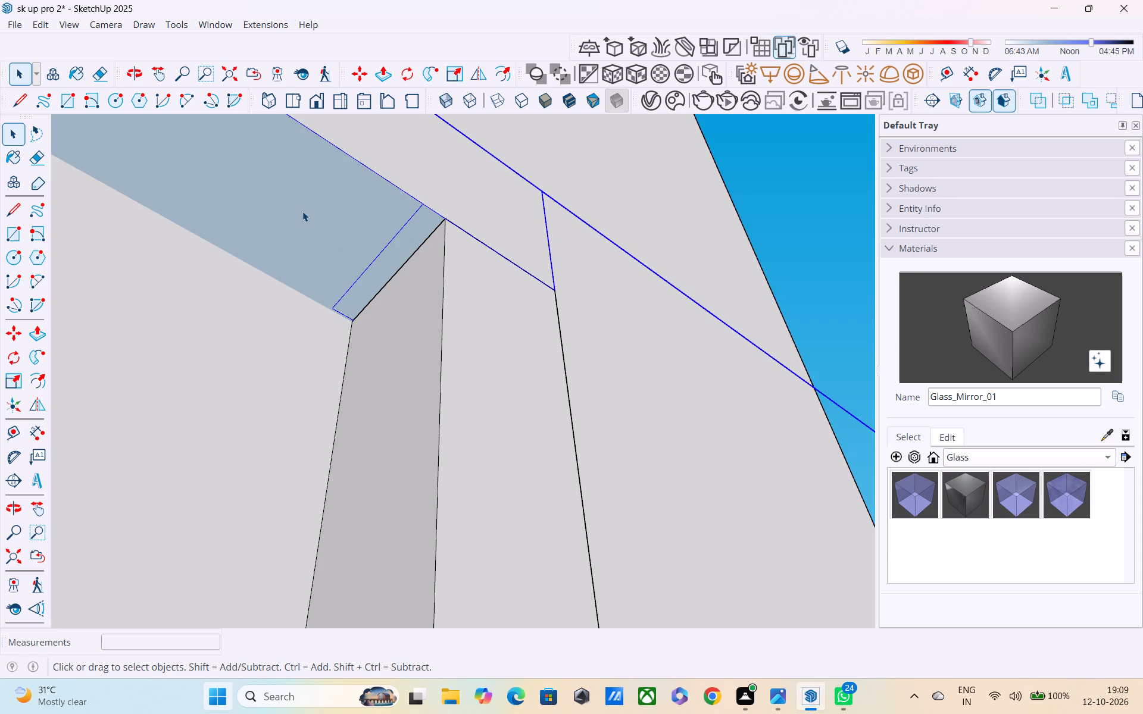
{"action": "middle_click_drag", "start_coordinate": [330, 224], "coordinate": [663, 356]}
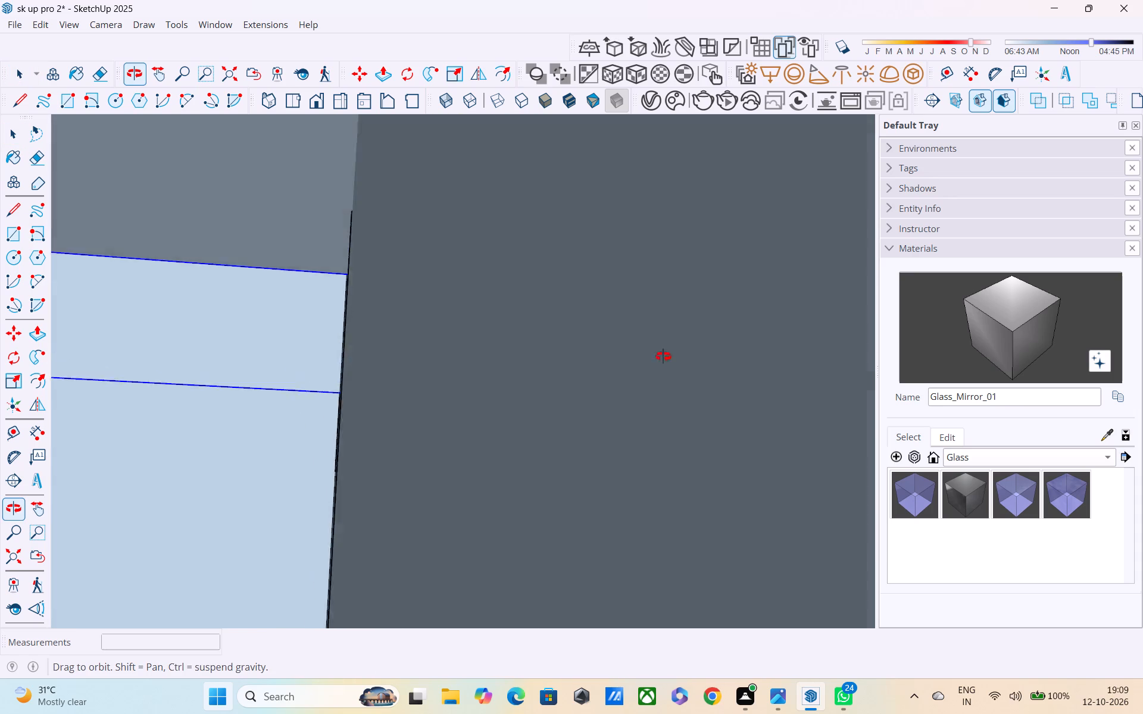
{"action": "middle_click_drag", "start_coordinate": [663, 356], "coordinate": [533, 299]}
{"action": "left_click", "coordinate": [410, 193]}
{"action": "left_click", "coordinate": [627, 224]}
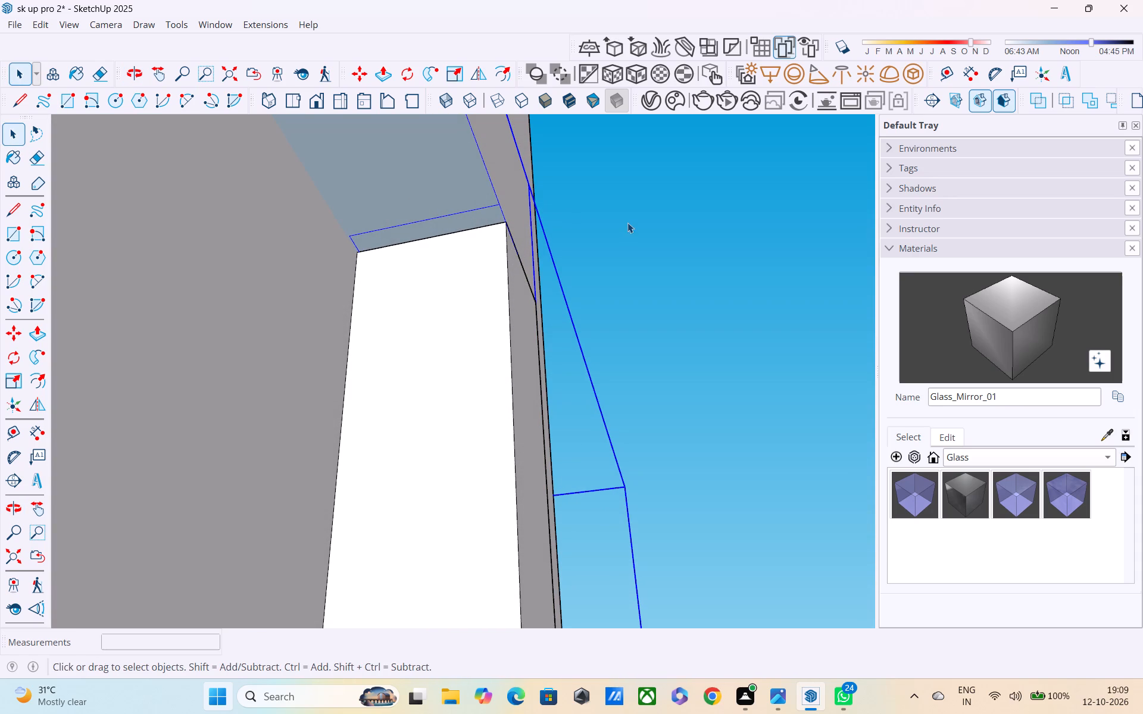
{"action": "left_click", "coordinate": [420, 192]}
{"action": "double_click", "coordinate": [414, 178]}
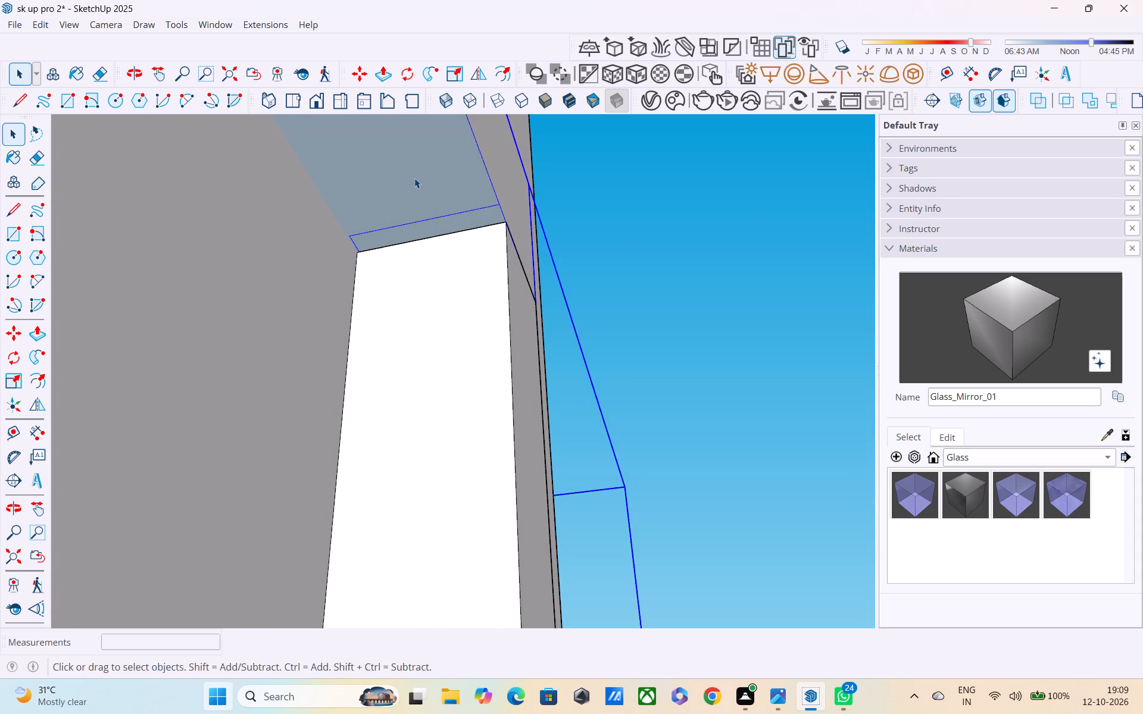
{"action": "left_click", "coordinate": [414, 178]}
{"action": "right_click", "coordinate": [414, 178]}
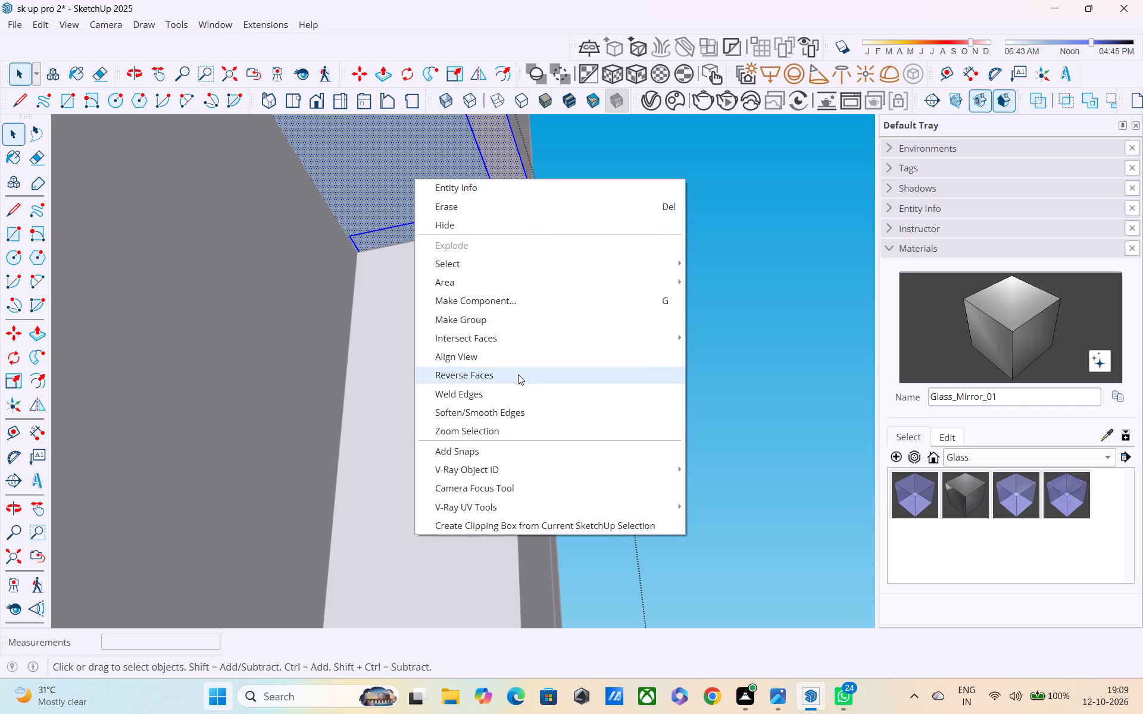
{"action": "left_click", "coordinate": [518, 374]}
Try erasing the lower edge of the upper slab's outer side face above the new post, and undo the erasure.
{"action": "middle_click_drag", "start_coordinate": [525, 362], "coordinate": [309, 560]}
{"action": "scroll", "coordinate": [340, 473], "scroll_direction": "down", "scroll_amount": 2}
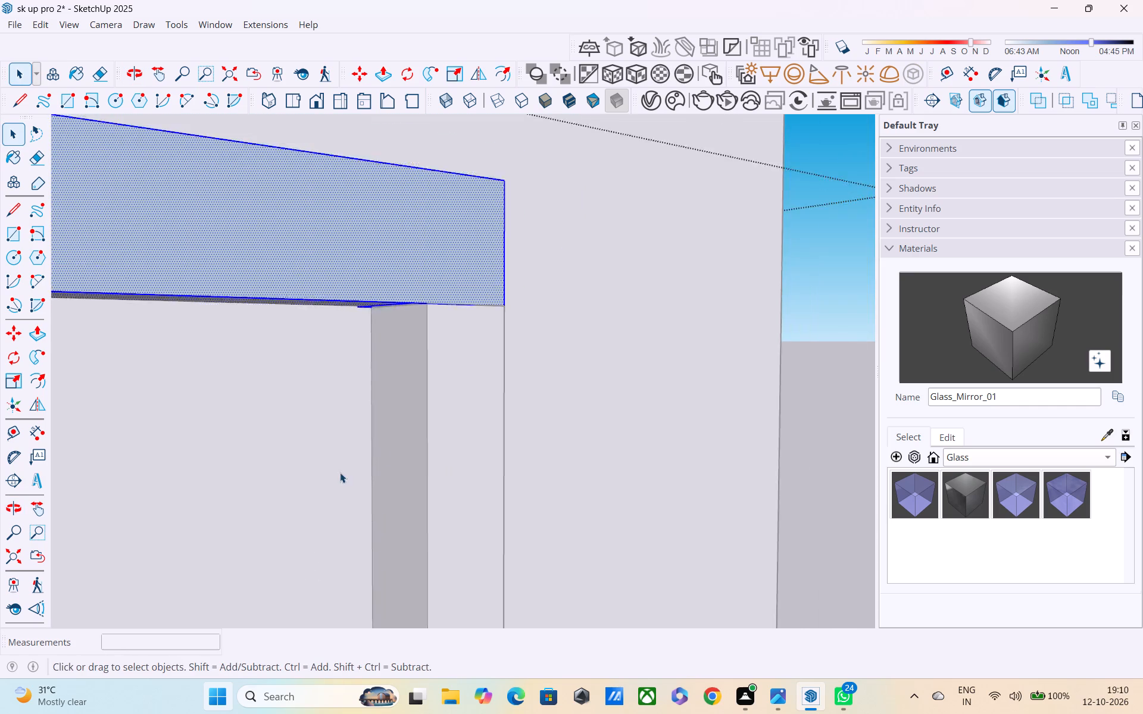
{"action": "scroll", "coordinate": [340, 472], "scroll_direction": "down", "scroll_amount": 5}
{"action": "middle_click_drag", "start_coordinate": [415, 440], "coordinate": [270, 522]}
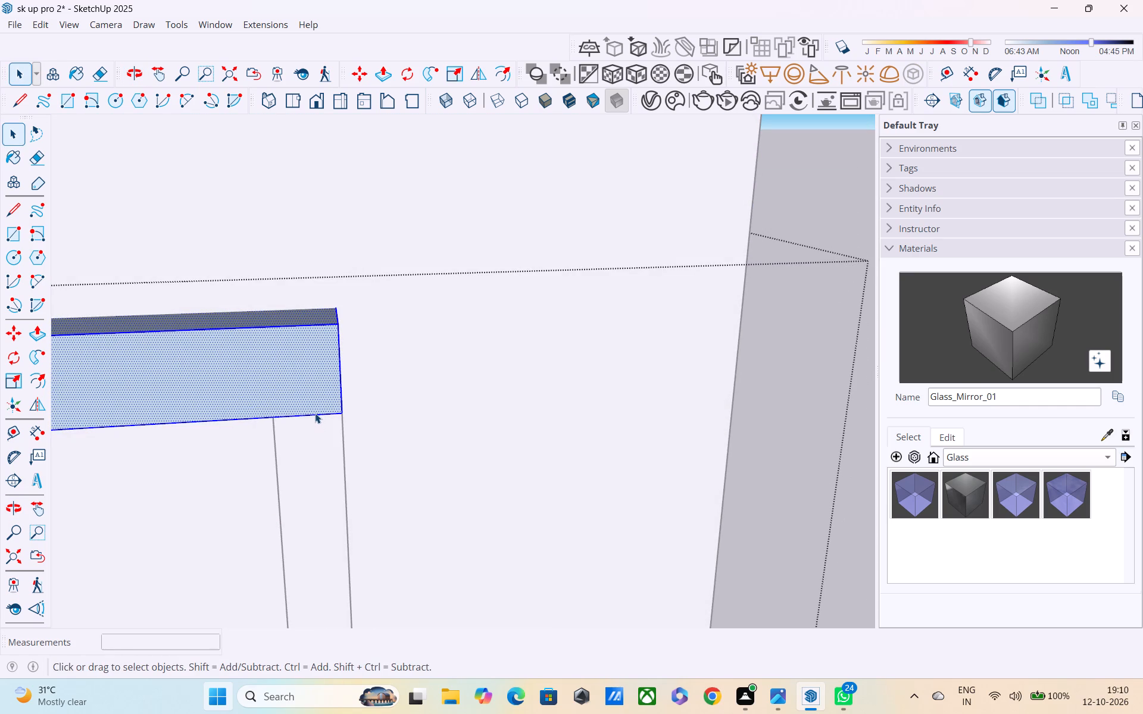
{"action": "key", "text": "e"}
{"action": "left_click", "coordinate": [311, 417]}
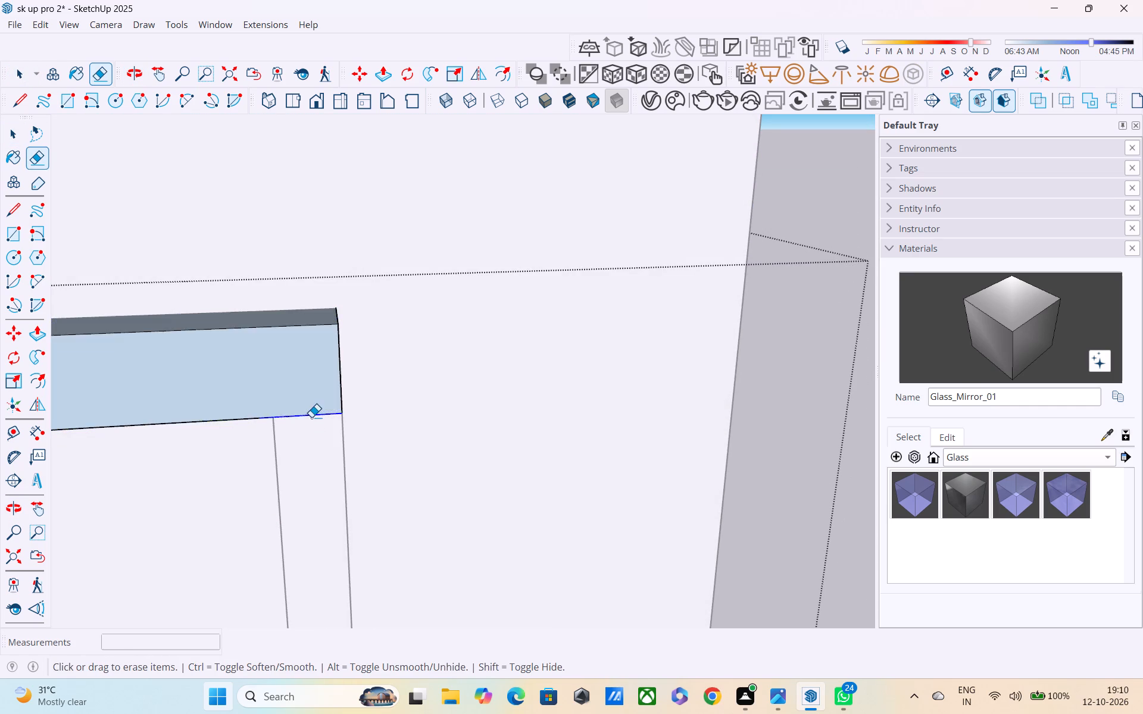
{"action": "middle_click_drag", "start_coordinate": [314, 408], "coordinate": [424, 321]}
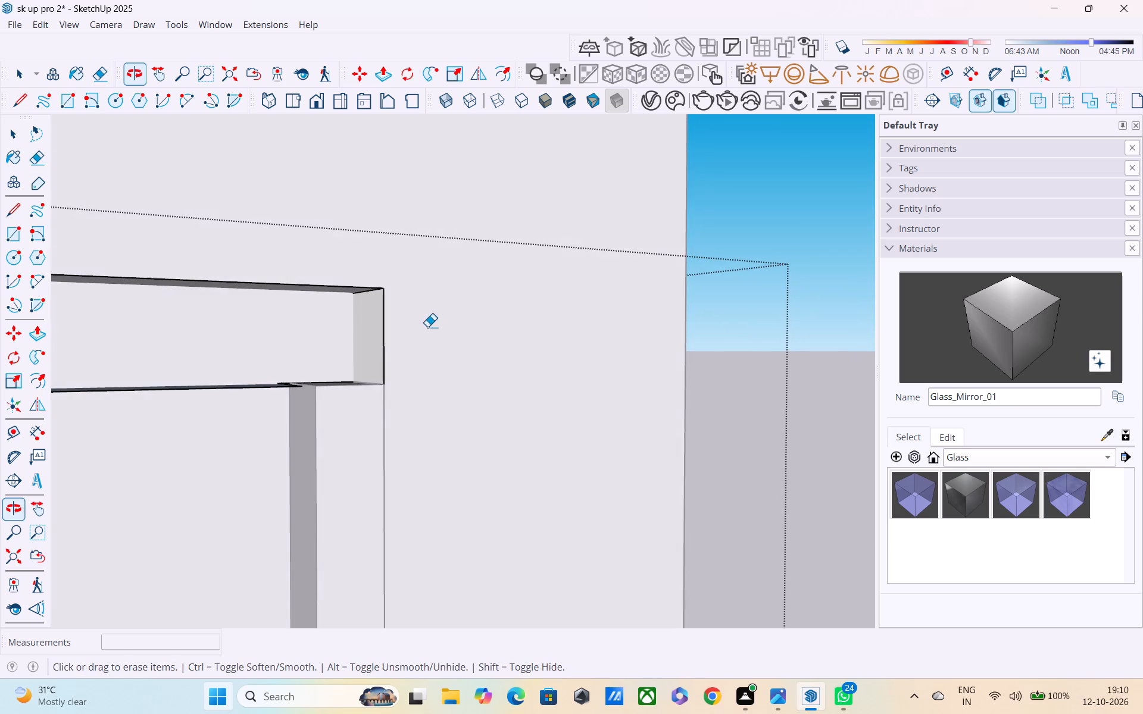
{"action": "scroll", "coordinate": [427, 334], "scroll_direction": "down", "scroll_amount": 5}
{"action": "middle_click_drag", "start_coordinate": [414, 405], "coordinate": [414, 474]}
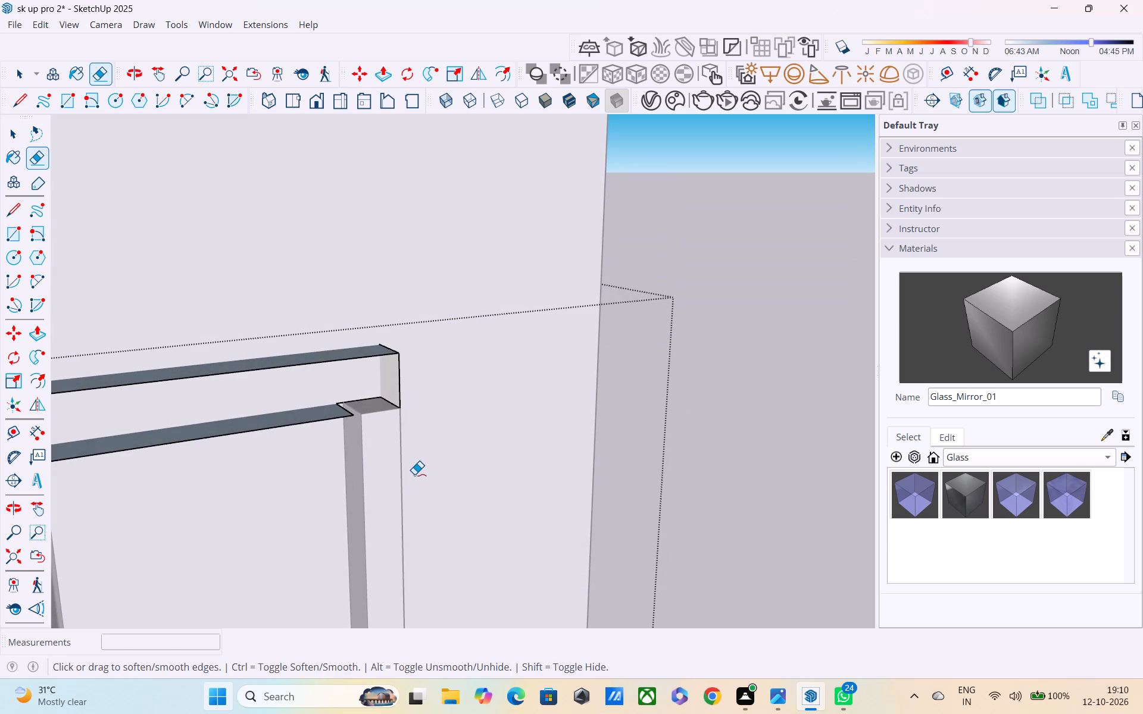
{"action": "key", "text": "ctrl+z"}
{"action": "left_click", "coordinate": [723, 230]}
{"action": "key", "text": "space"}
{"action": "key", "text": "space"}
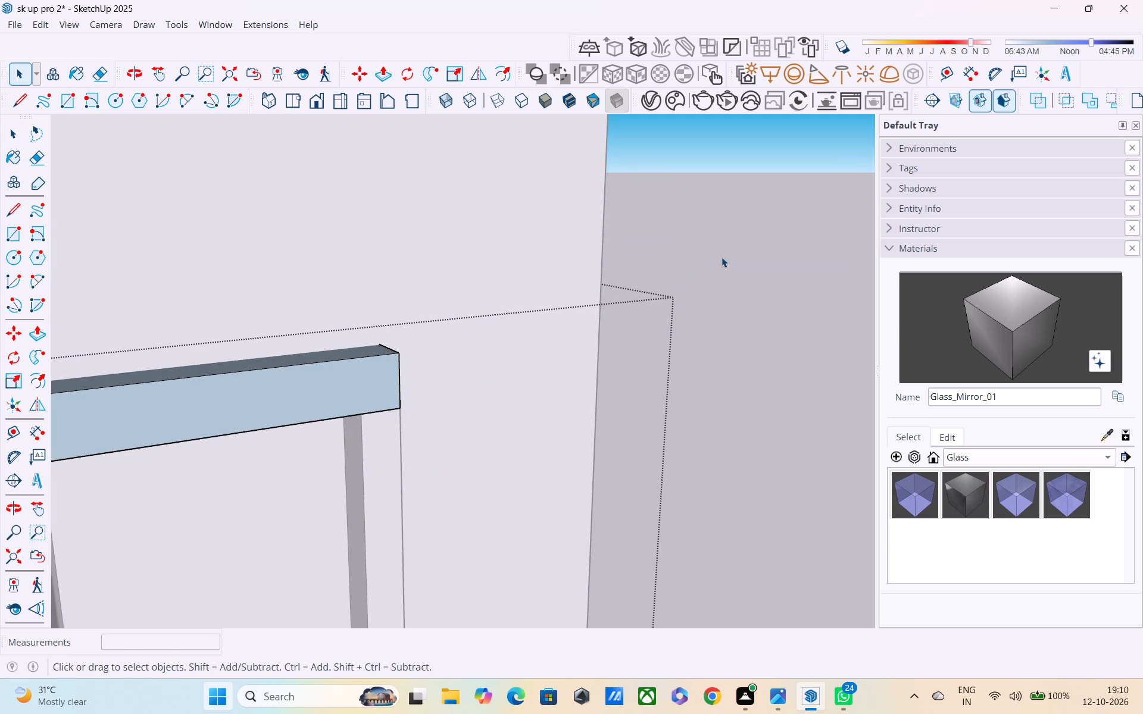
Reverse the upper slab's outer side face above the post and its top face.
{"action": "left_click", "coordinate": [182, 421]}
{"action": "right_click", "coordinate": [182, 421]}
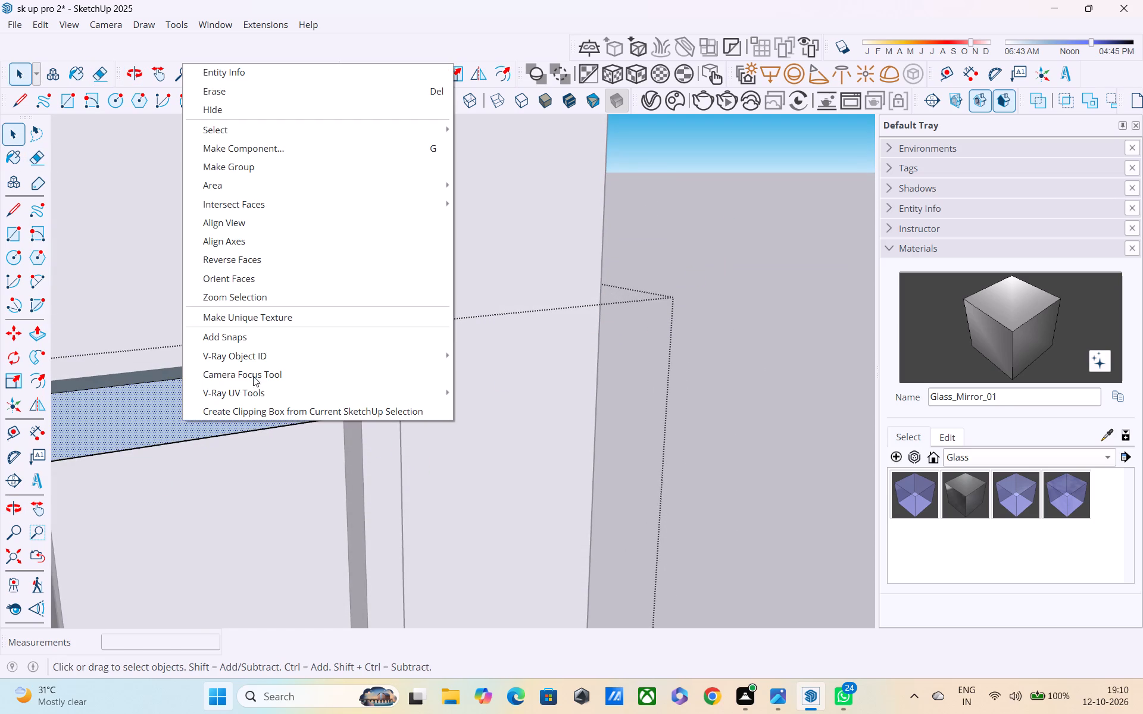
{"action": "left_click", "coordinate": [276, 253]}
{"action": "middle_click_drag", "start_coordinate": [296, 375], "coordinate": [312, 379]}
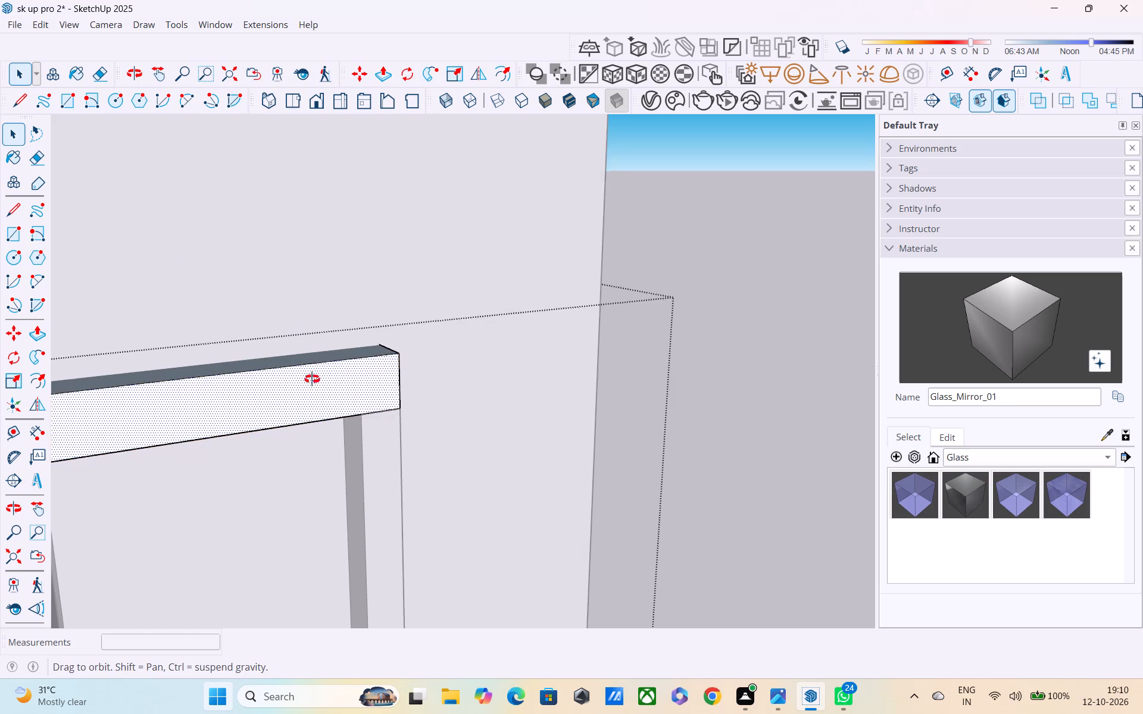
{"action": "middle_click_drag", "start_coordinate": [312, 379], "coordinate": [509, 434]}
{"action": "left_click", "coordinate": [469, 405]}
{"action": "right_click", "coordinate": [469, 405]}
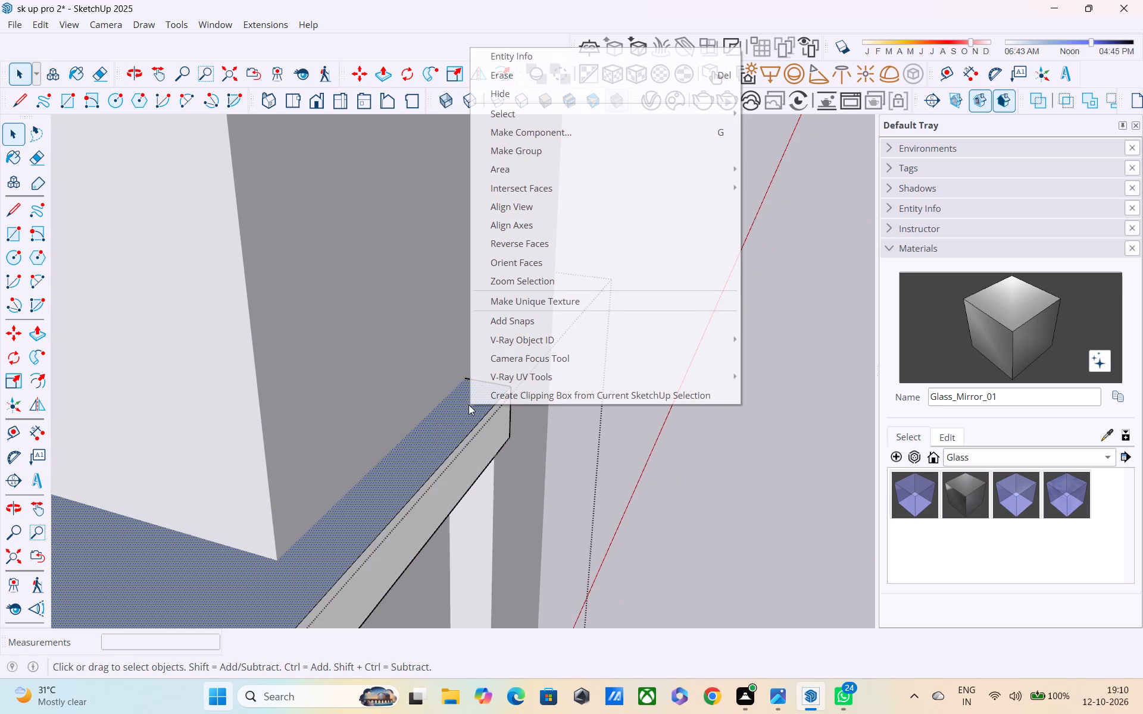
{"action": "left_click", "coordinate": [526, 248]}
{"action": "middle_click_drag", "start_coordinate": [565, 328], "coordinate": [269, 292]}
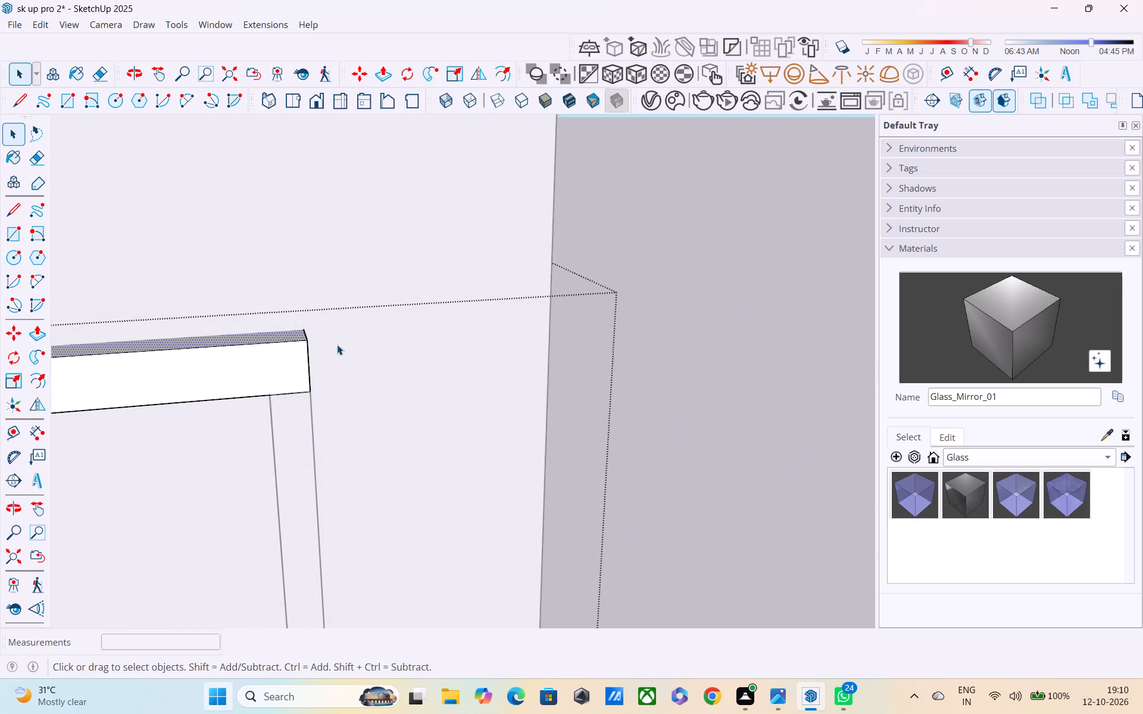
Close the upper slab's group.
{"action": "scroll", "coordinate": [337, 345], "scroll_direction": "down", "scroll_amount": 3}
{"action": "left_click", "coordinate": [588, 273]}
Draw a 1' vertical line across the upper slab's side face, from the post's inner top corner to the slab's top edge.
{"action": "scroll", "coordinate": [449, 479], "scroll_direction": "down", "scroll_amount": 1}
{"action": "middle_click_drag", "start_coordinate": [278, 534], "coordinate": [536, 278]}
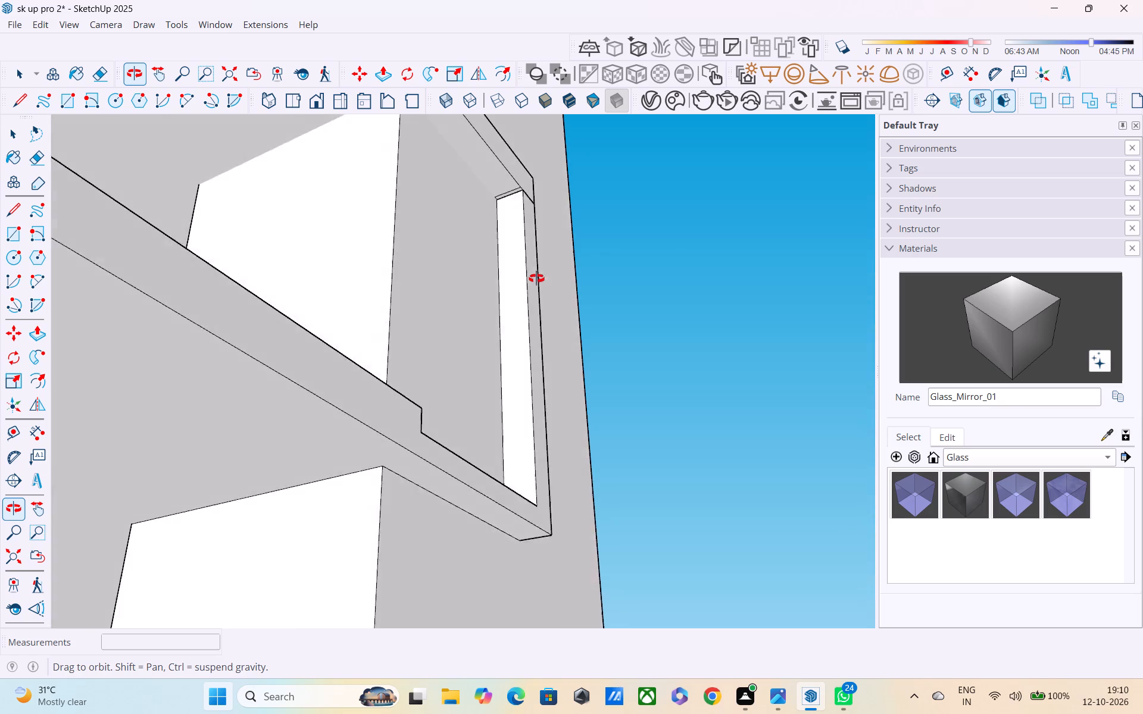
{"action": "middle_click_drag", "start_coordinate": [536, 278], "coordinate": [548, 318]}
{"action": "scroll", "coordinate": [548, 262], "scroll_direction": "up", "scroll_amount": 3}
{"action": "scroll", "coordinate": [516, 213], "scroll_direction": "up", "scroll_amount": 2}
{"action": "middle_click_drag", "start_coordinate": [516, 213], "coordinate": [543, 309]}
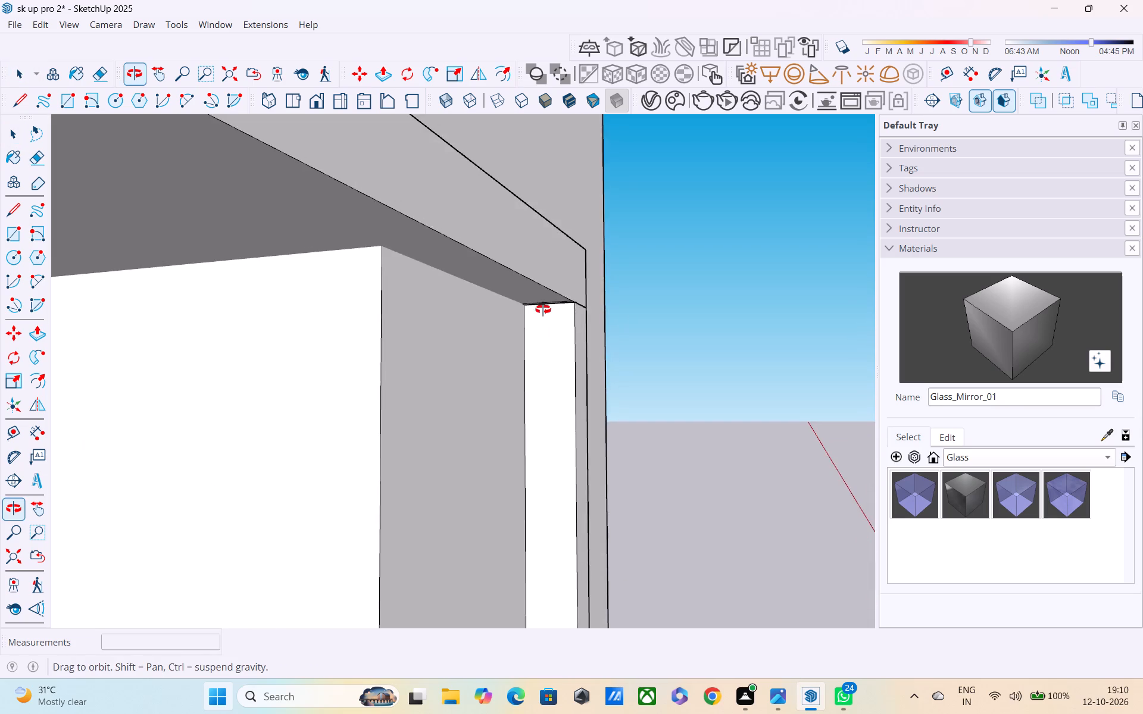
{"action": "middle_click_drag", "start_coordinate": [543, 309], "coordinate": [542, 300]}
{"action": "scroll", "coordinate": [543, 309], "scroll_direction": "up", "scroll_amount": 6}
{"action": "scroll", "coordinate": [545, 286], "scroll_direction": "down", "scroll_amount": 4}
{"action": "scroll", "coordinate": [545, 289], "scroll_direction": "up", "scroll_amount": 1}
{"action": "middle_click_drag", "start_coordinate": [545, 289], "coordinate": [330, 424]}
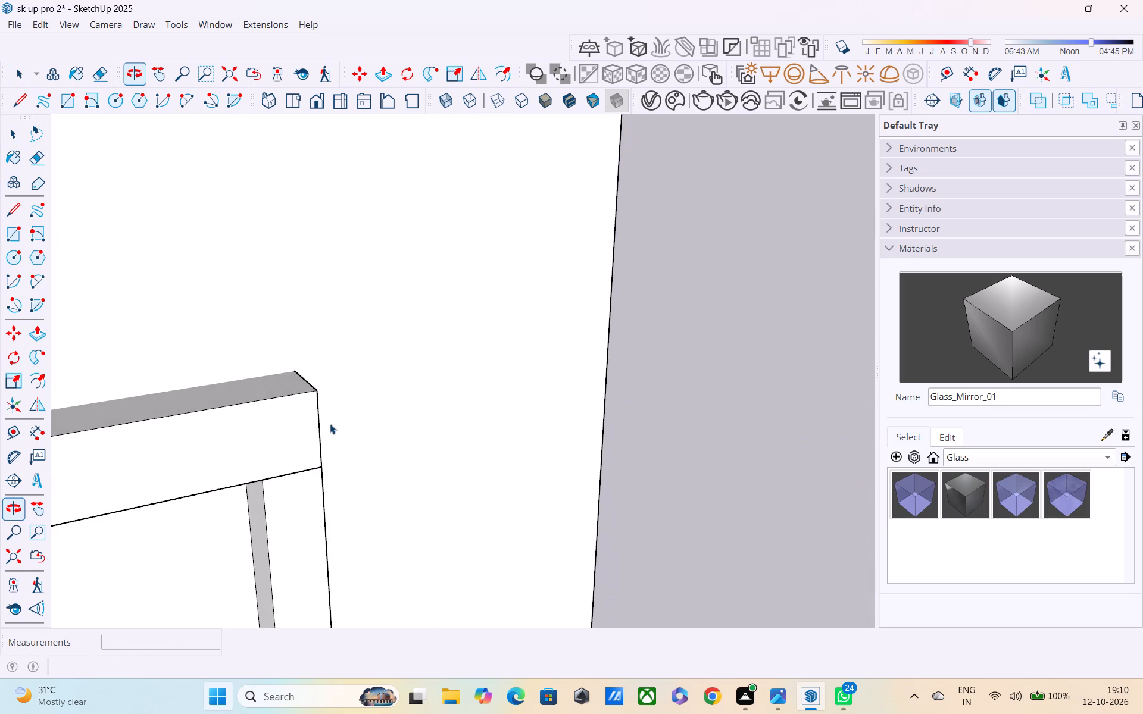
{"action": "scroll", "coordinate": [330, 424], "scroll_direction": "down", "scroll_amount": 1}
{"action": "scroll", "coordinate": [270, 485], "scroll_direction": "up", "scroll_amount": 1}
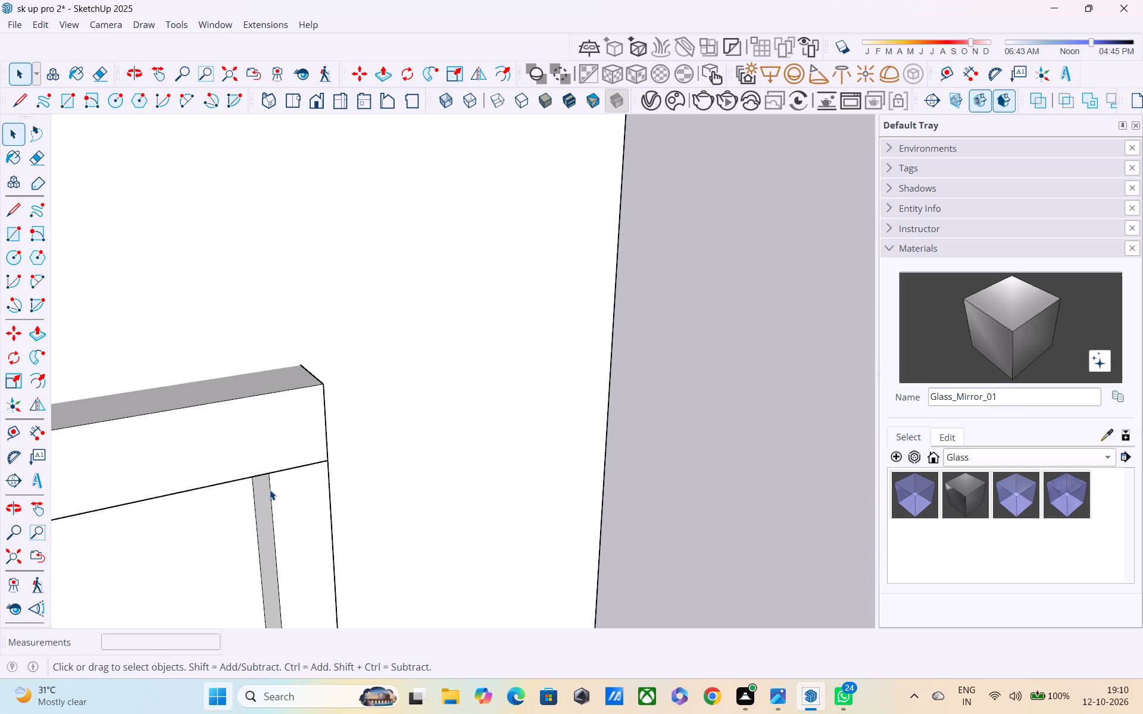
{"action": "key", "text": "l"}
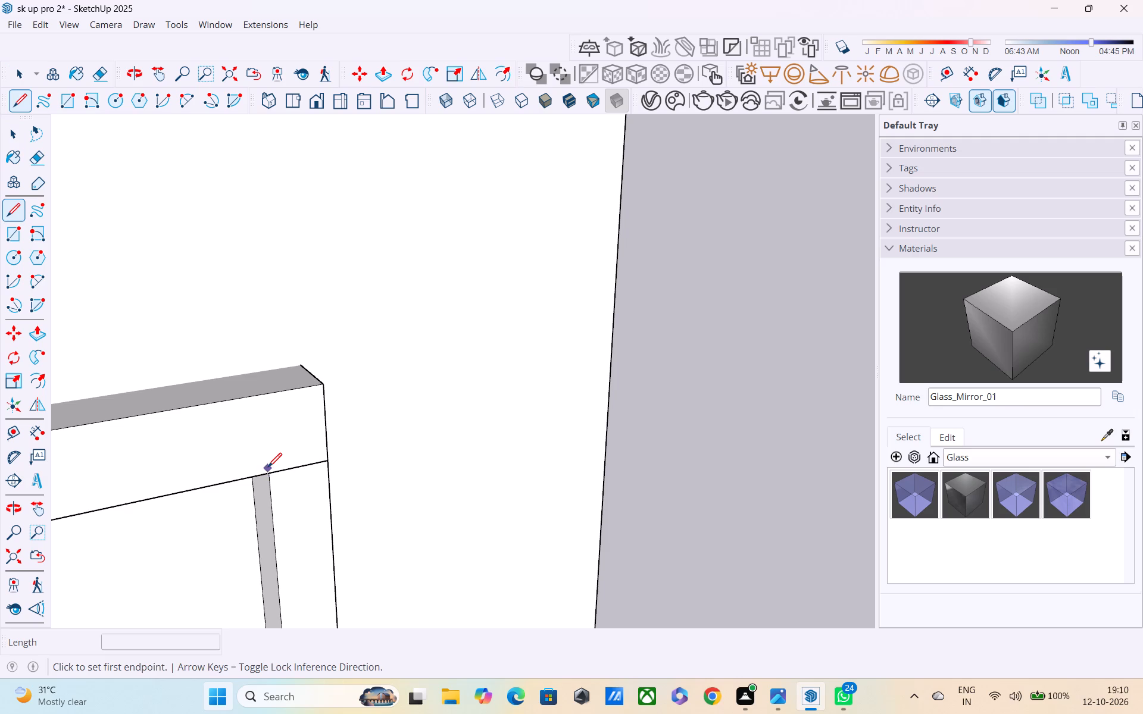
{"action": "left_click", "coordinate": [268, 471]}
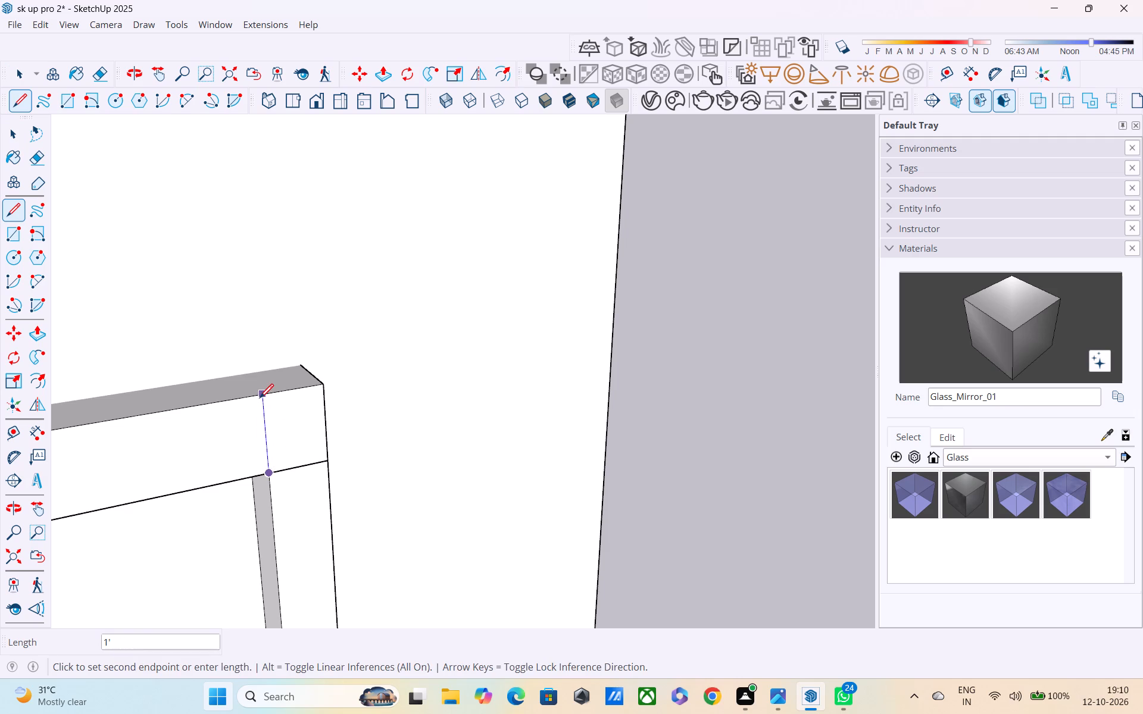
{"action": "left_click", "coordinate": [260, 399]}
{"action": "key", "text": "space"}
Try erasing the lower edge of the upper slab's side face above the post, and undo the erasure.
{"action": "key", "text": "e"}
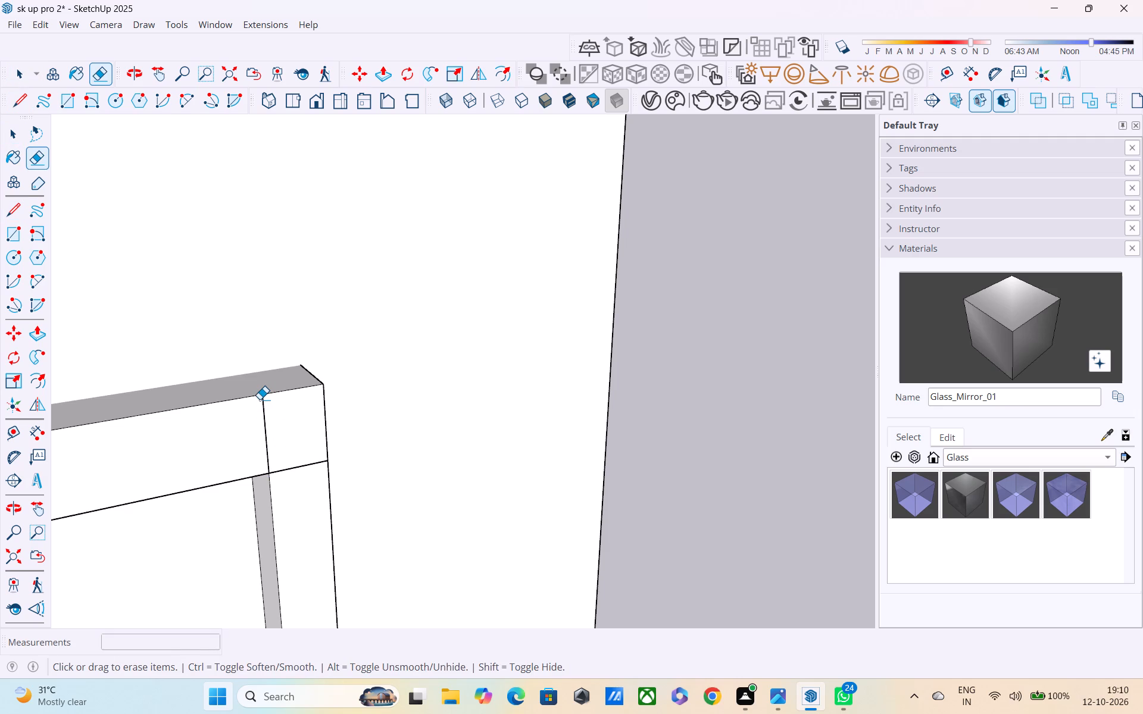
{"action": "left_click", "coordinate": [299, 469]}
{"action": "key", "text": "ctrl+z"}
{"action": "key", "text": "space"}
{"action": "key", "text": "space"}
Open the upper slab's group, erase the side face's lower edge above the post, and try erasing the vertical line there.
{"action": "left_click", "coordinate": [657, 334]}
{"action": "triple_click", "coordinate": [157, 480]}
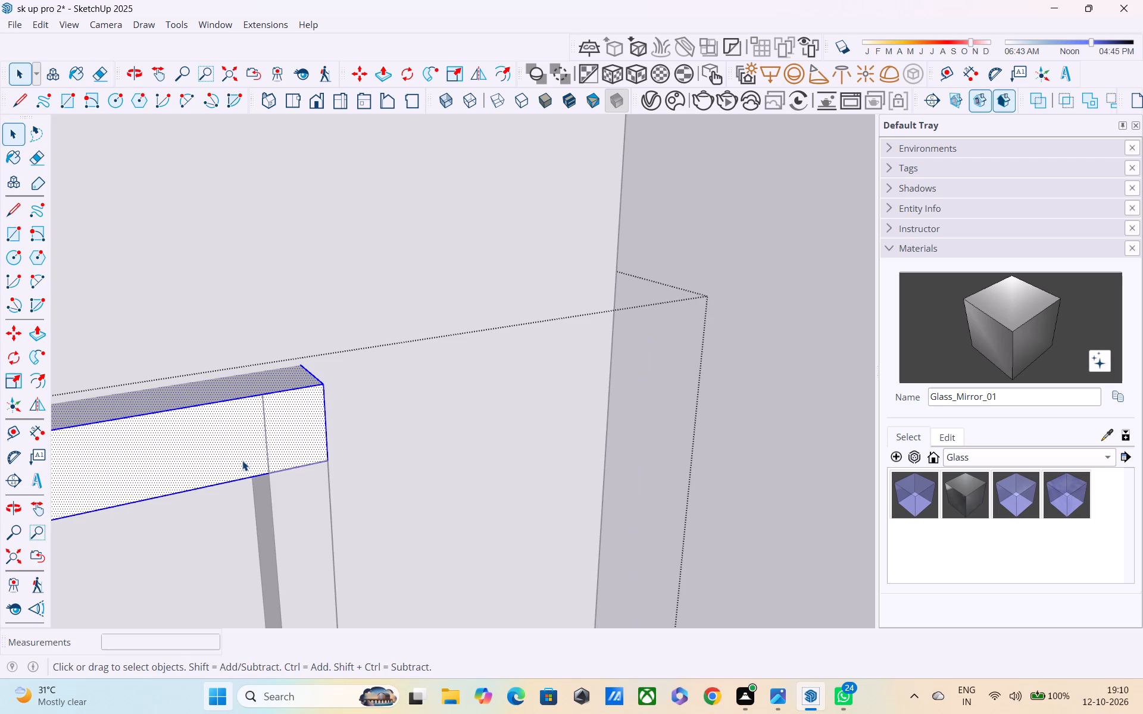
{"action": "key", "text": "e"}
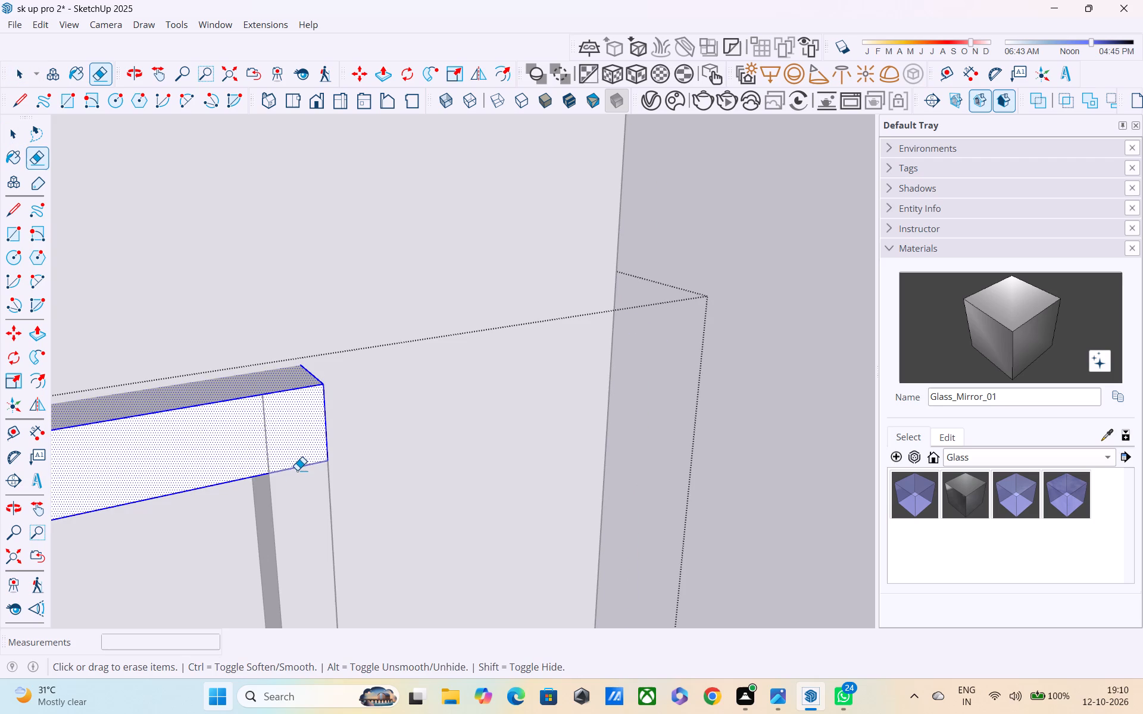
{"action": "left_click", "coordinate": [297, 470]}
{"action": "scroll", "coordinate": [297, 471], "scroll_direction": "down", "scroll_amount": 2}
{"action": "middle_click_drag", "start_coordinate": [297, 469], "coordinate": [329, 396]}
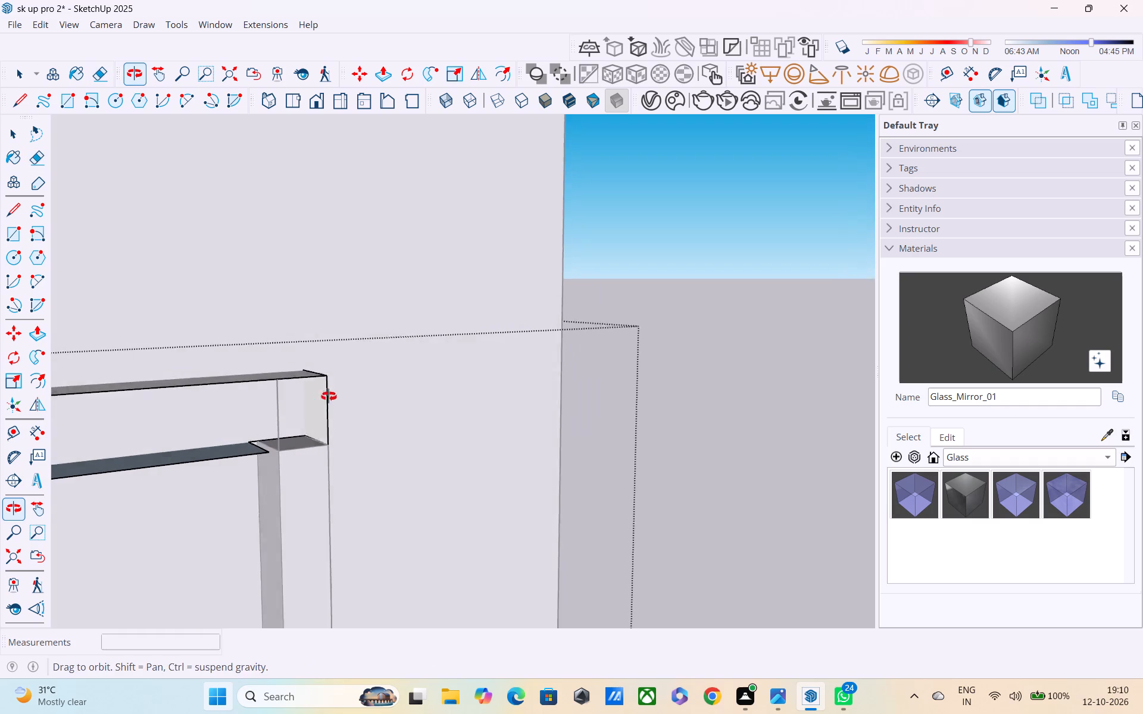
{"action": "middle_click_drag", "start_coordinate": [329, 396], "coordinate": [335, 389]}
{"action": "scroll", "coordinate": [335, 395], "scroll_direction": "down", "scroll_amount": 2}
{"action": "left_click", "coordinate": [293, 400]}
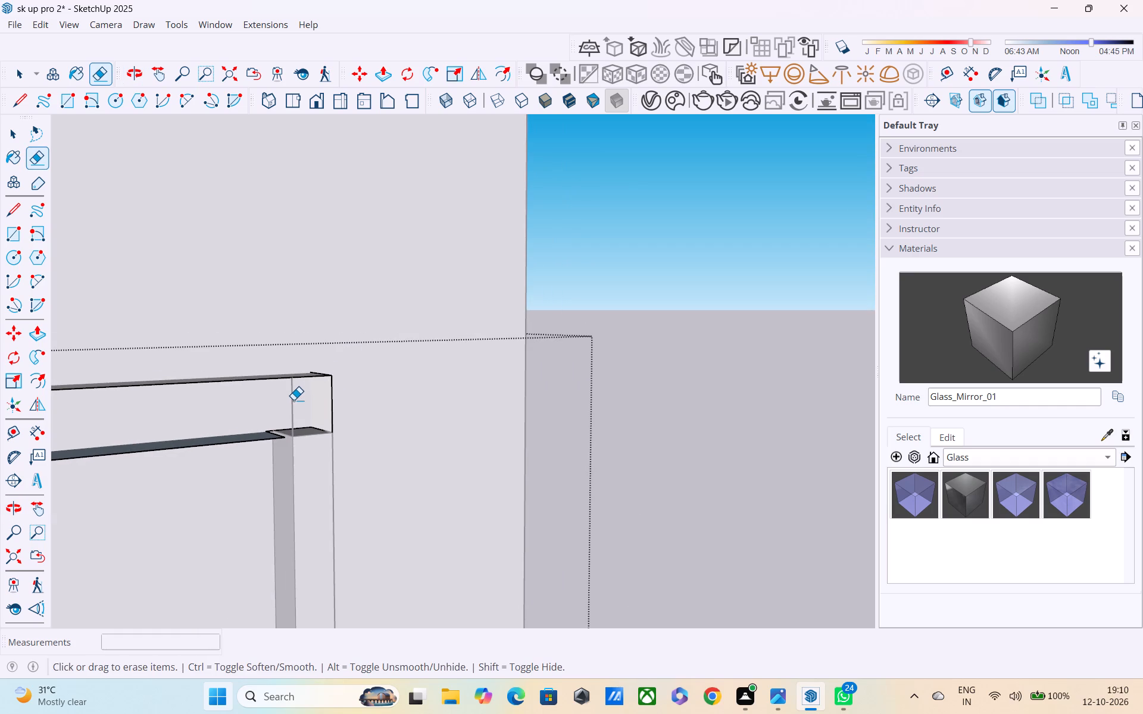
Draw a rectangle about 18' 2" long over the slab's open side, from its far lower corner to the top of the vertical line.
{"action": "middle_click_drag", "start_coordinate": [336, 520], "coordinate": [226, 631]}
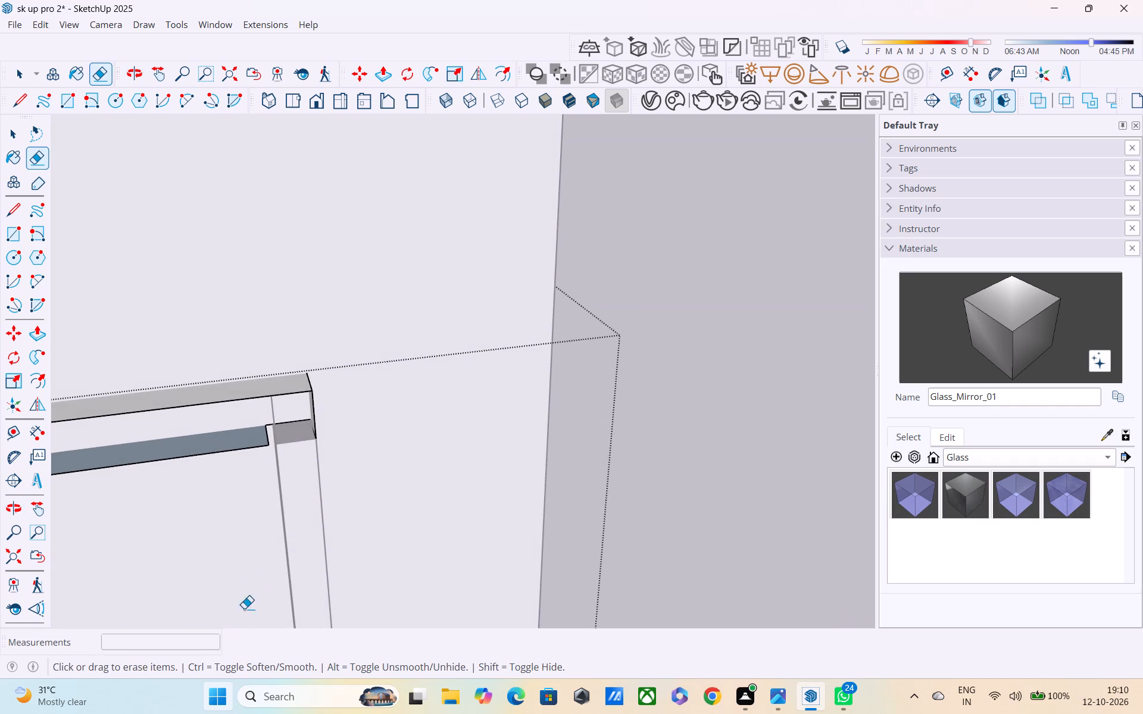
{"action": "scroll", "coordinate": [283, 495], "scroll_direction": "up", "scroll_amount": 1}
{"action": "scroll", "coordinate": [284, 488], "scroll_direction": "down", "scroll_amount": 13}
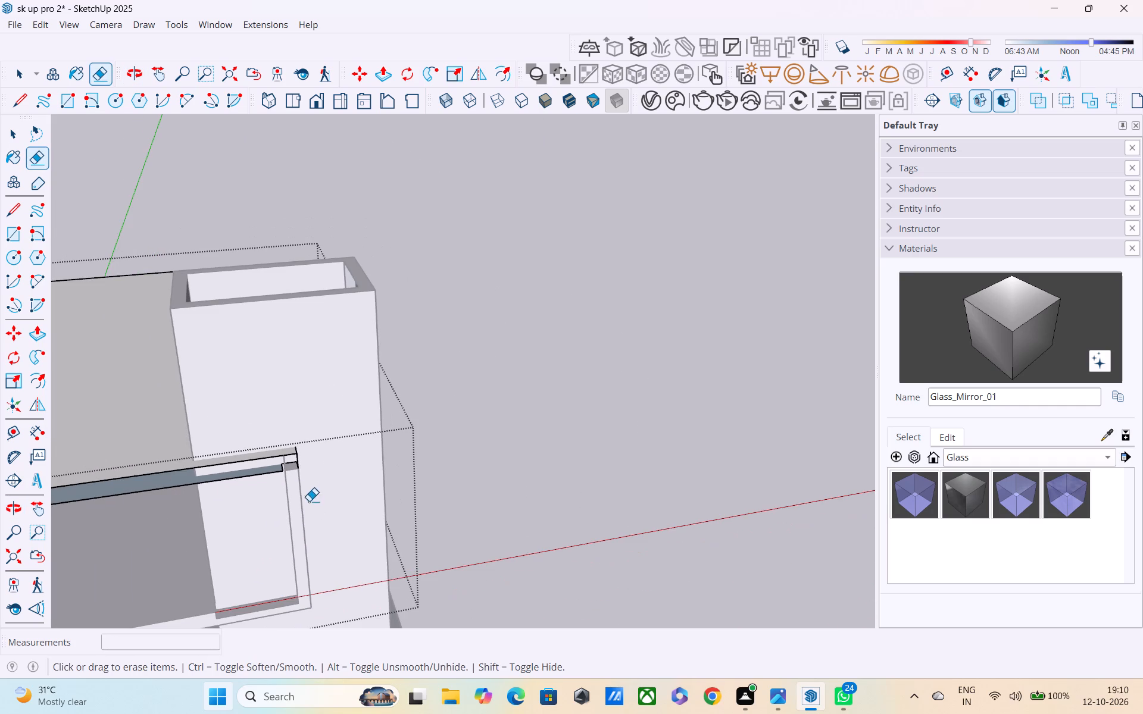
{"action": "middle_click_drag", "start_coordinate": [307, 512], "coordinate": [724, 318], "text": "shift"}
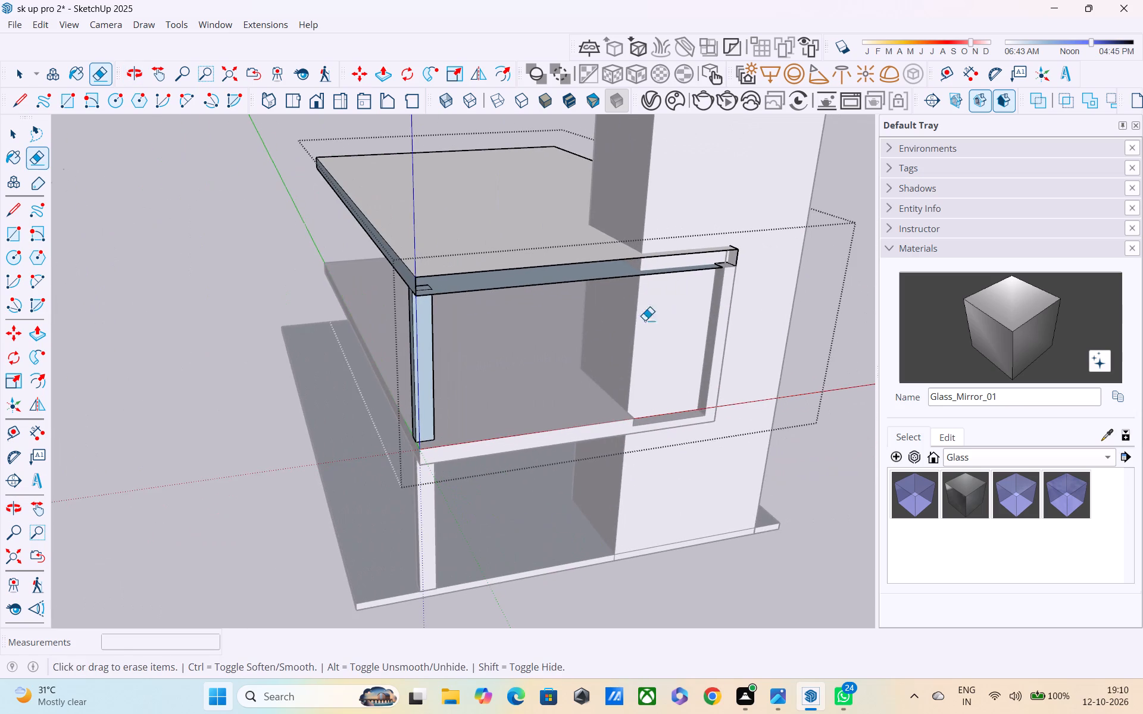
{"action": "scroll", "coordinate": [464, 293], "scroll_direction": "up", "scroll_amount": 3}
{"action": "key", "text": "r"}
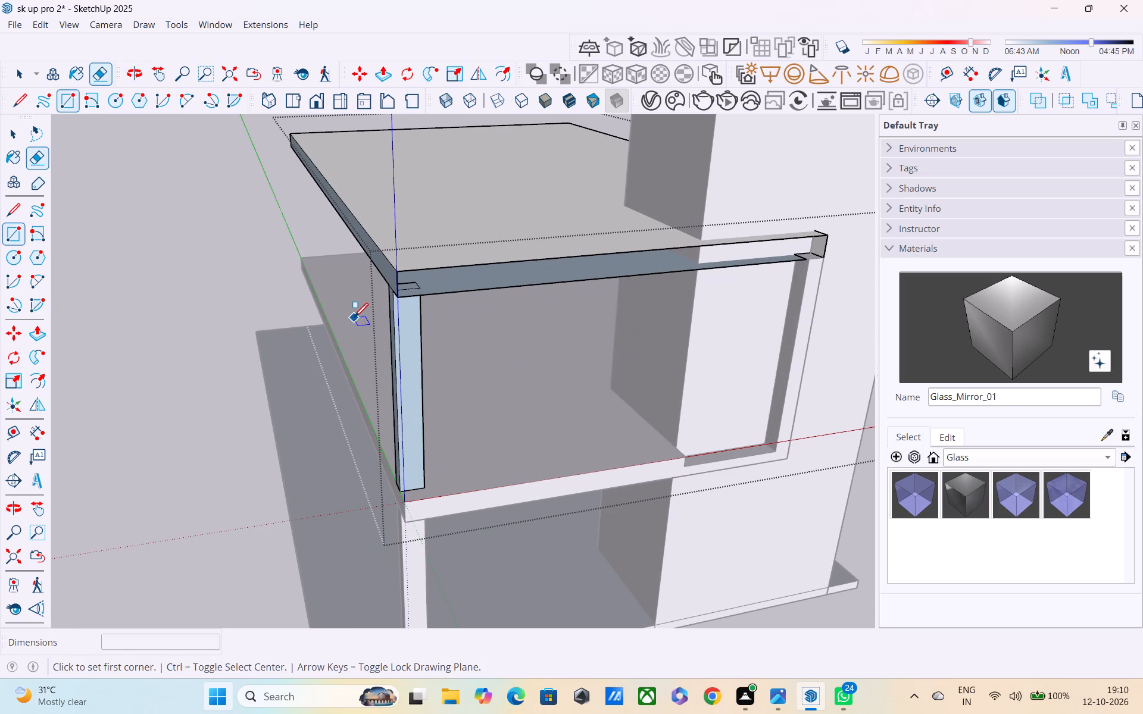
{"action": "scroll", "coordinate": [398, 302], "scroll_direction": "down", "scroll_amount": 1}
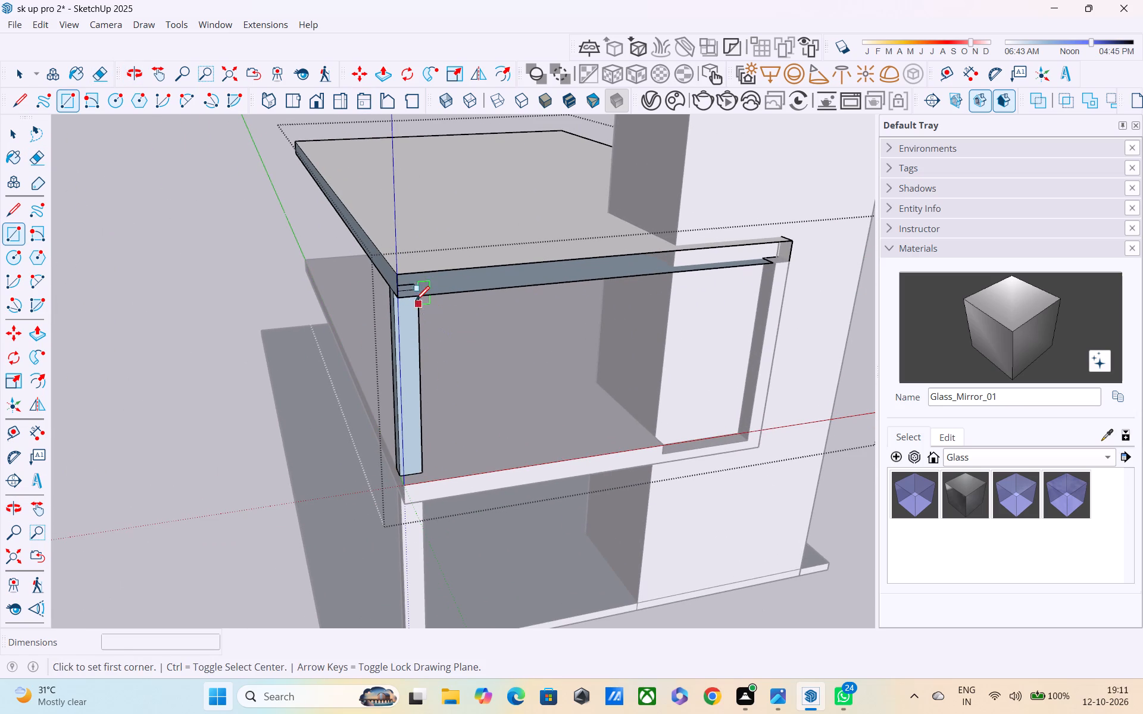
{"action": "left_click", "coordinate": [405, 297]}
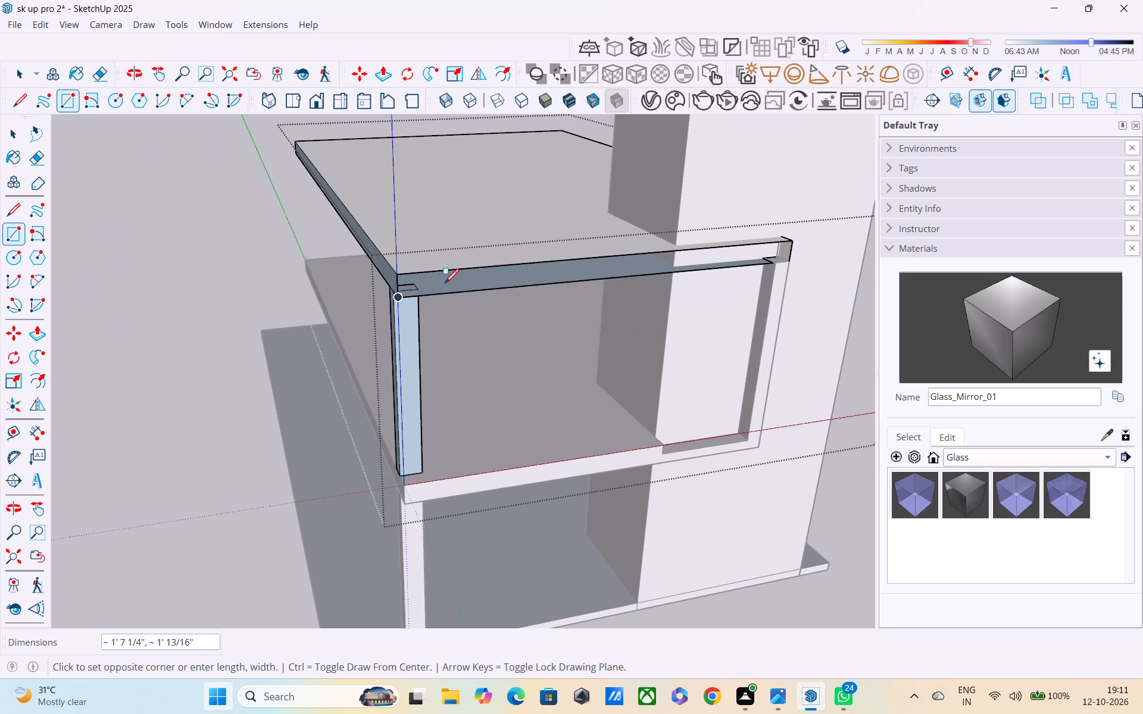
{"action": "middle_click_drag", "start_coordinate": [819, 256], "coordinate": [609, 259]}
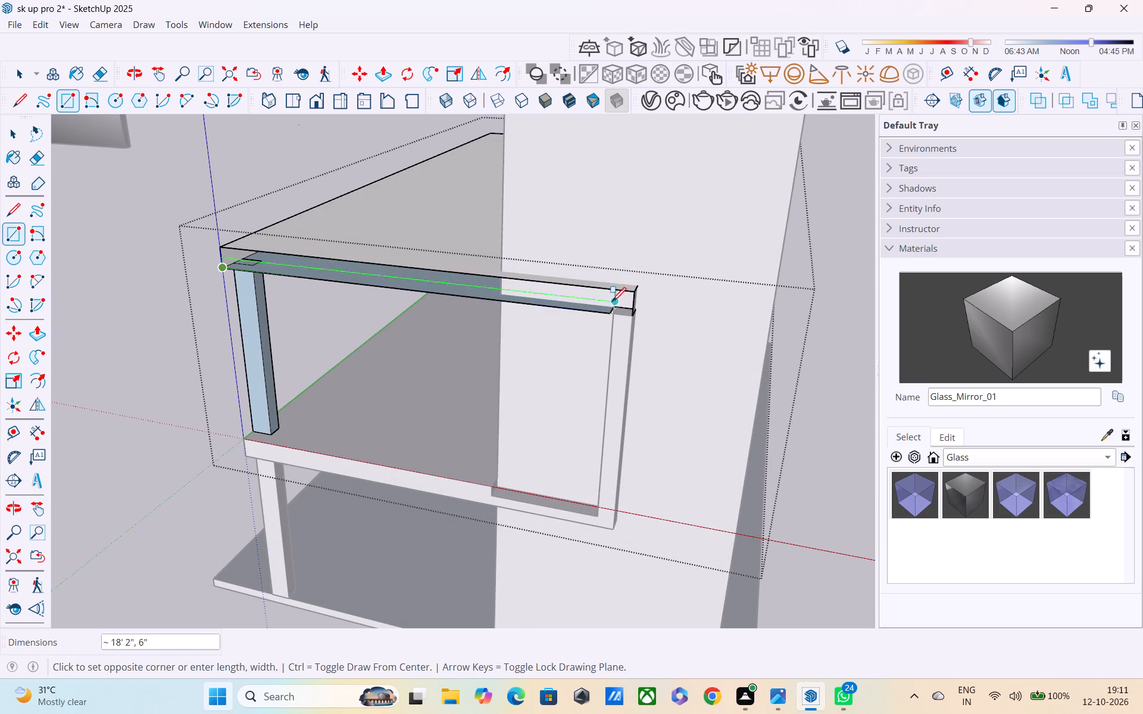
{"action": "scroll", "coordinate": [611, 310], "scroll_direction": "up", "scroll_amount": 2}
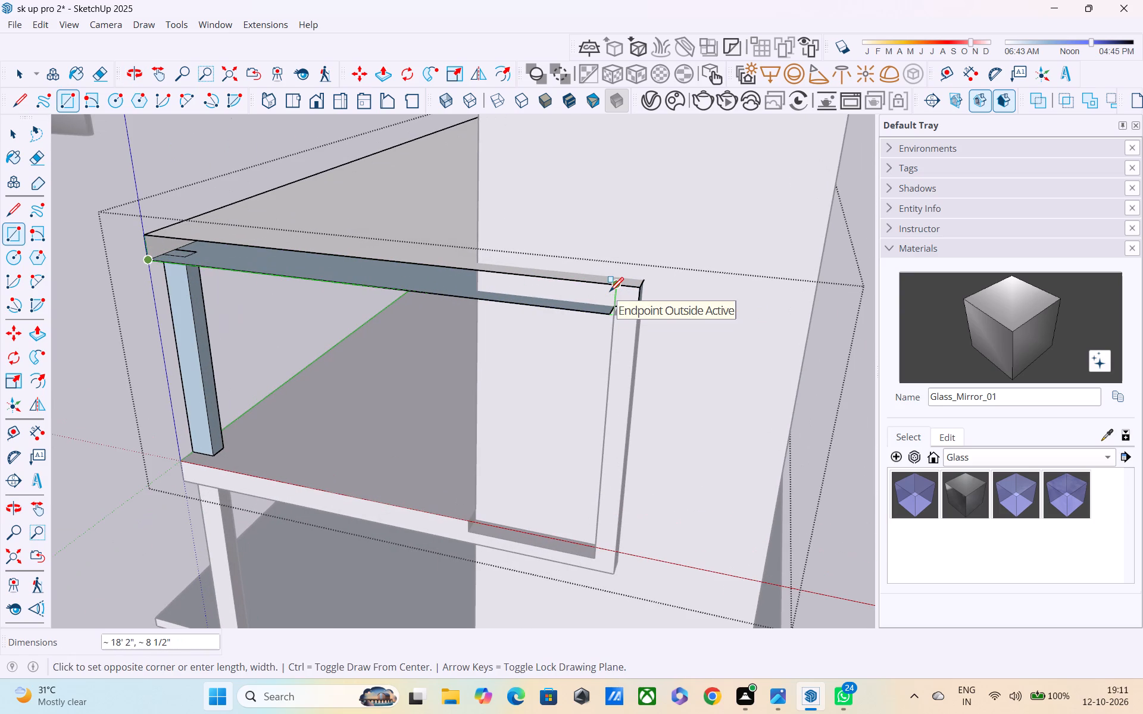
{"action": "left_click", "coordinate": [610, 292]}
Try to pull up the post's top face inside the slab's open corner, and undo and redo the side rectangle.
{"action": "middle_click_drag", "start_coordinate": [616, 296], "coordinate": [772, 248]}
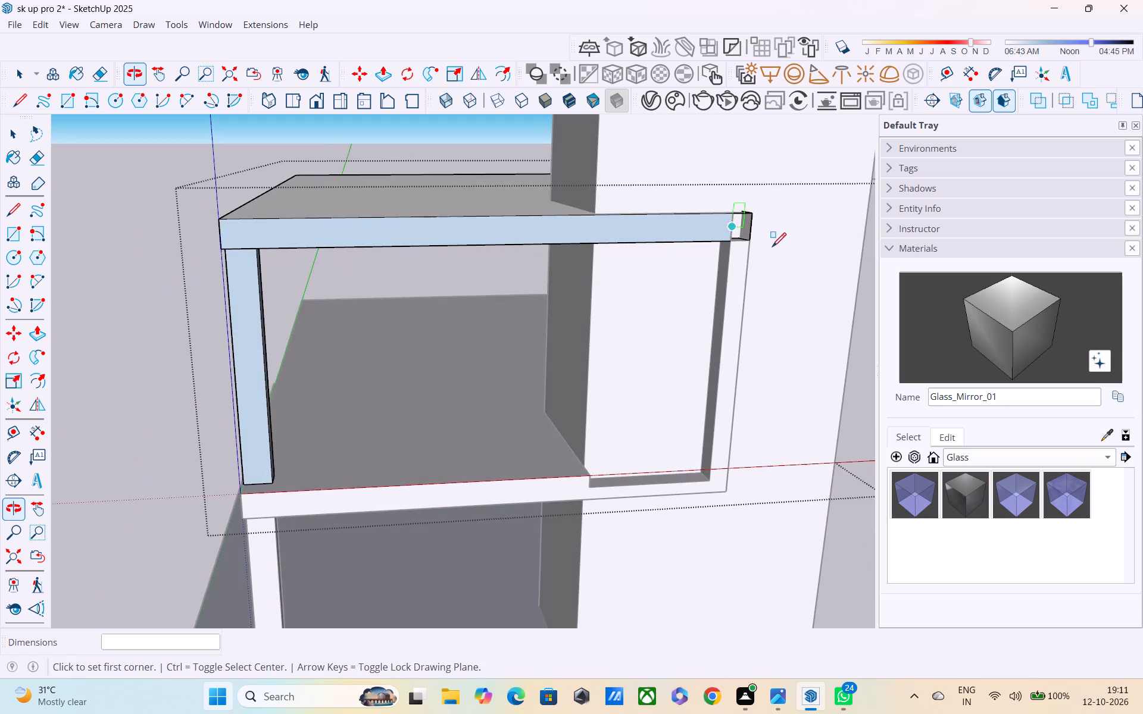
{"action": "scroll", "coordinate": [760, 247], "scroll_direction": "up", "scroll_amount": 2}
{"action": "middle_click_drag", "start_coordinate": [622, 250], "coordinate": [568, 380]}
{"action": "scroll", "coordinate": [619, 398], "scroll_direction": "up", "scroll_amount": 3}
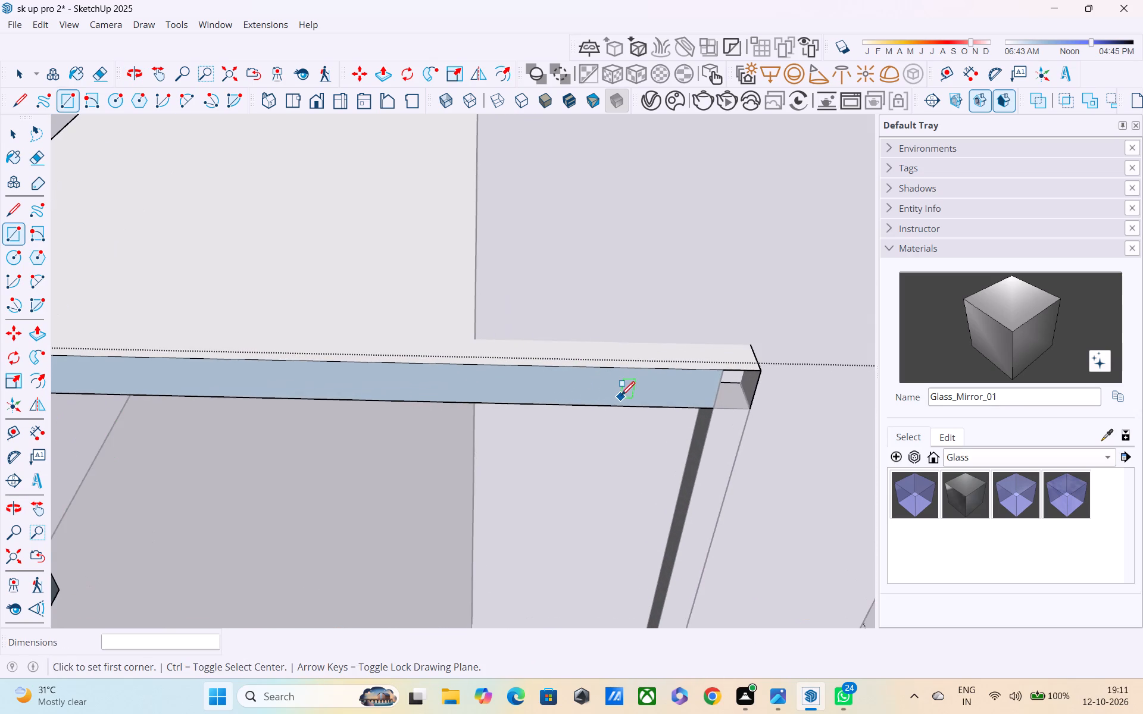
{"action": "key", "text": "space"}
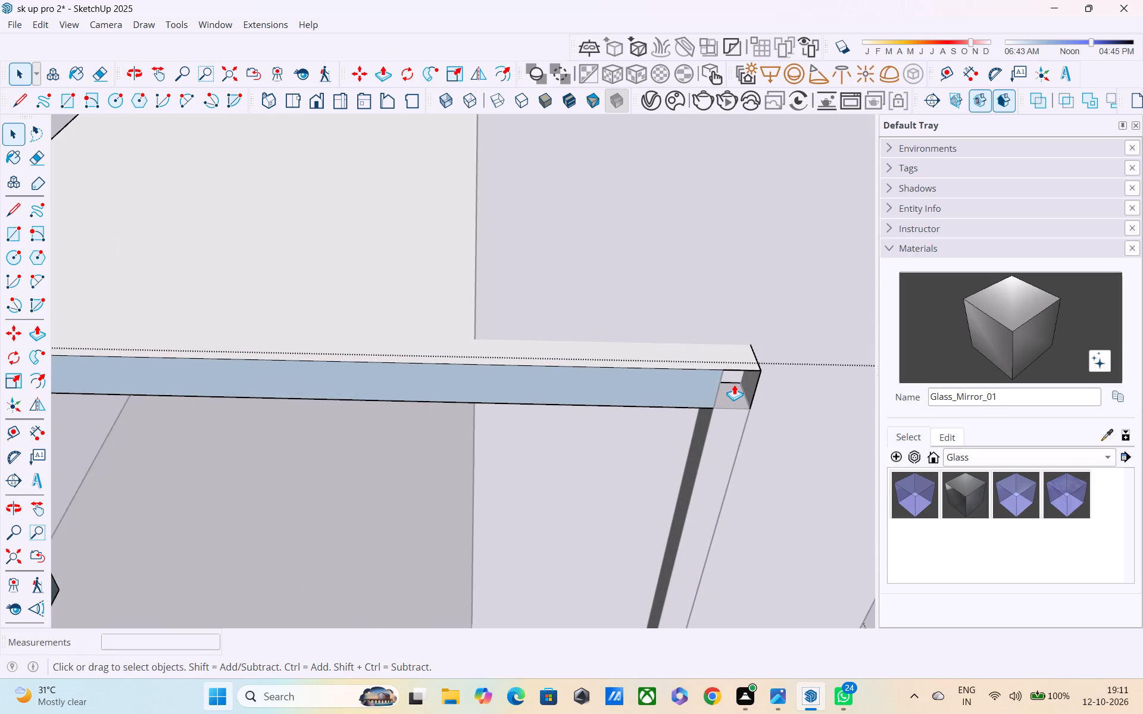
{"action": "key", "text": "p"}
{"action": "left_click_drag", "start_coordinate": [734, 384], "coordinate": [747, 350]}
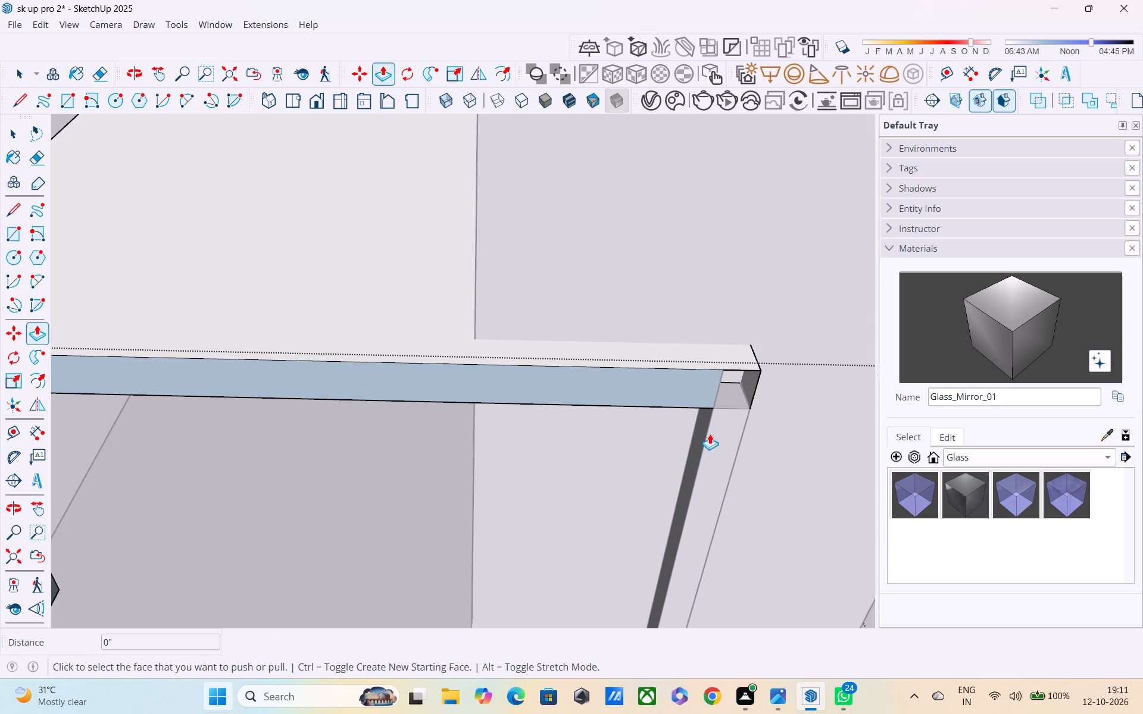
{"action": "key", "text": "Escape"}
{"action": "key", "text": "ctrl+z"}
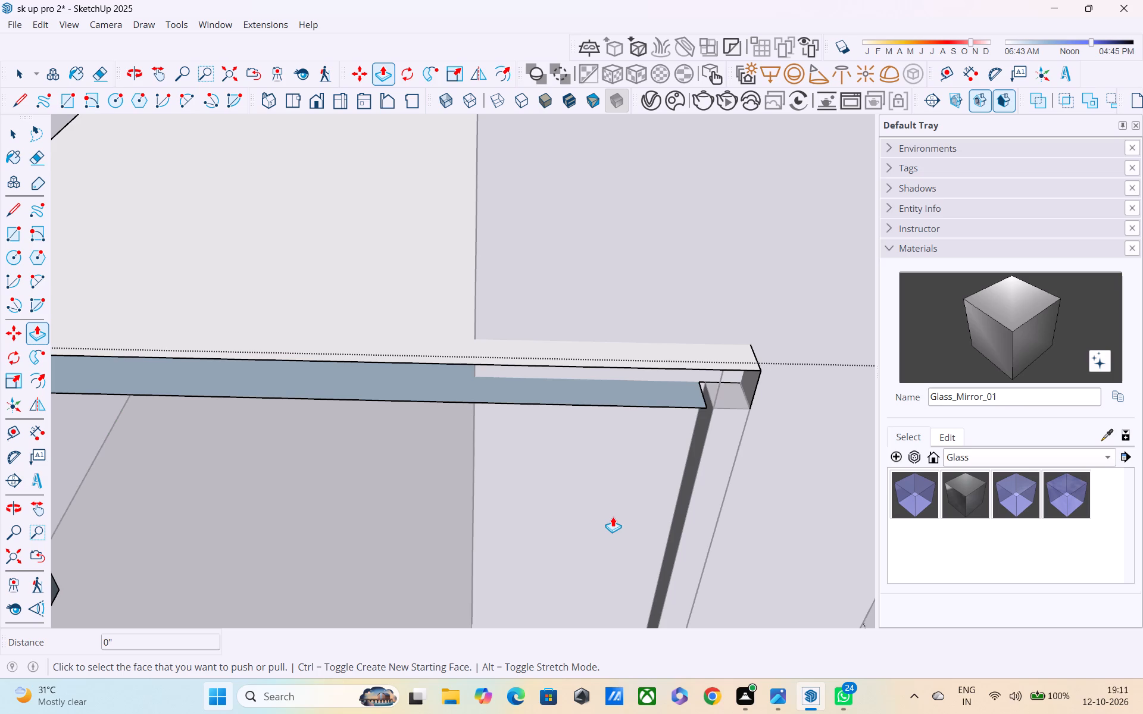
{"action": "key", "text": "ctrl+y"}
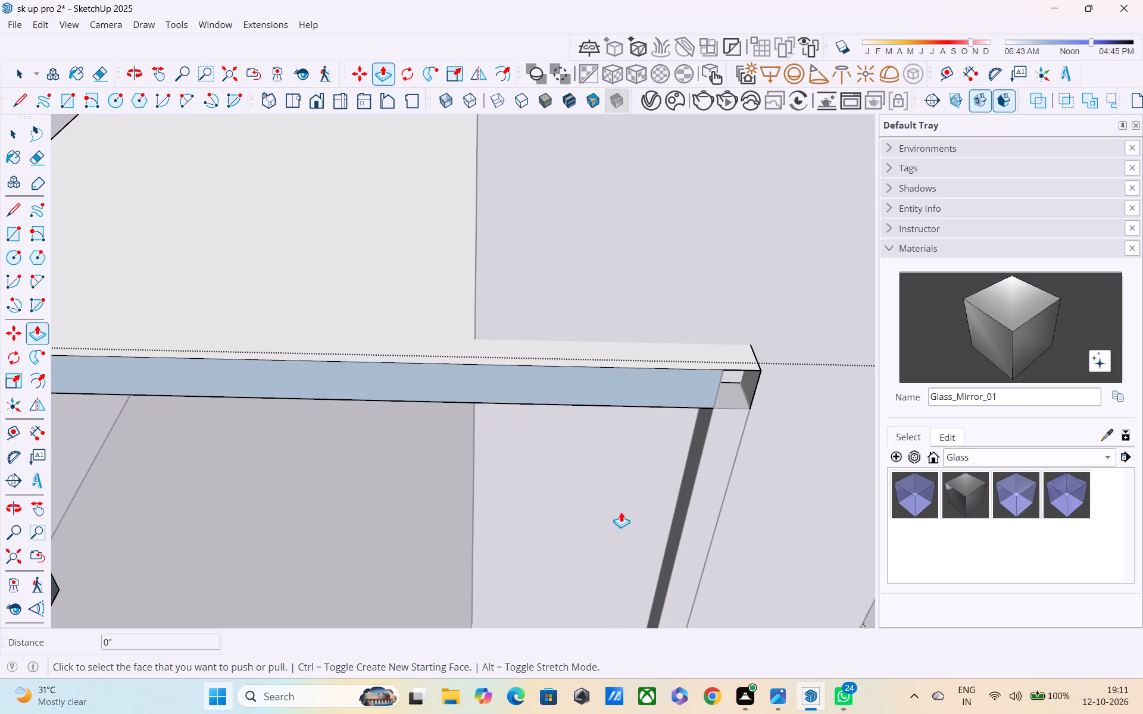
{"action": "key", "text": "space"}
Open the tower and middle slab group and pull the post's top face up 1', level with the upper slab's top.
{"action": "scroll", "coordinate": [759, 528], "scroll_direction": "down", "scroll_amount": 3}
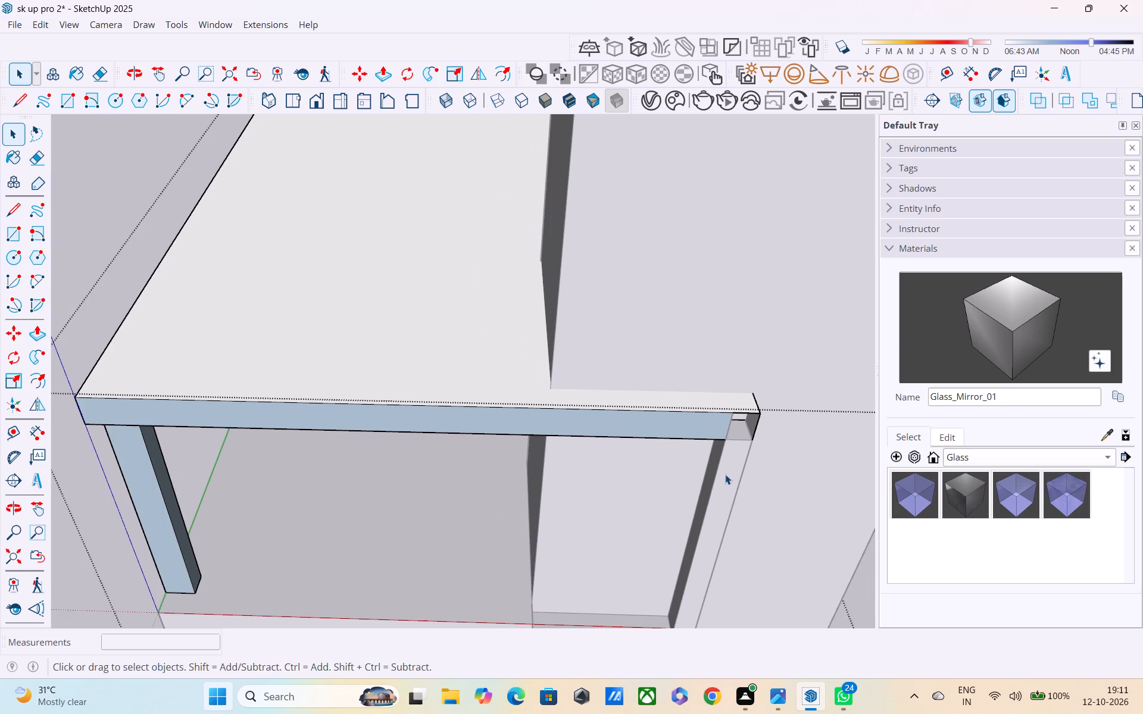
{"action": "double_click", "coordinate": [725, 474]}
{"action": "key", "text": "p"}
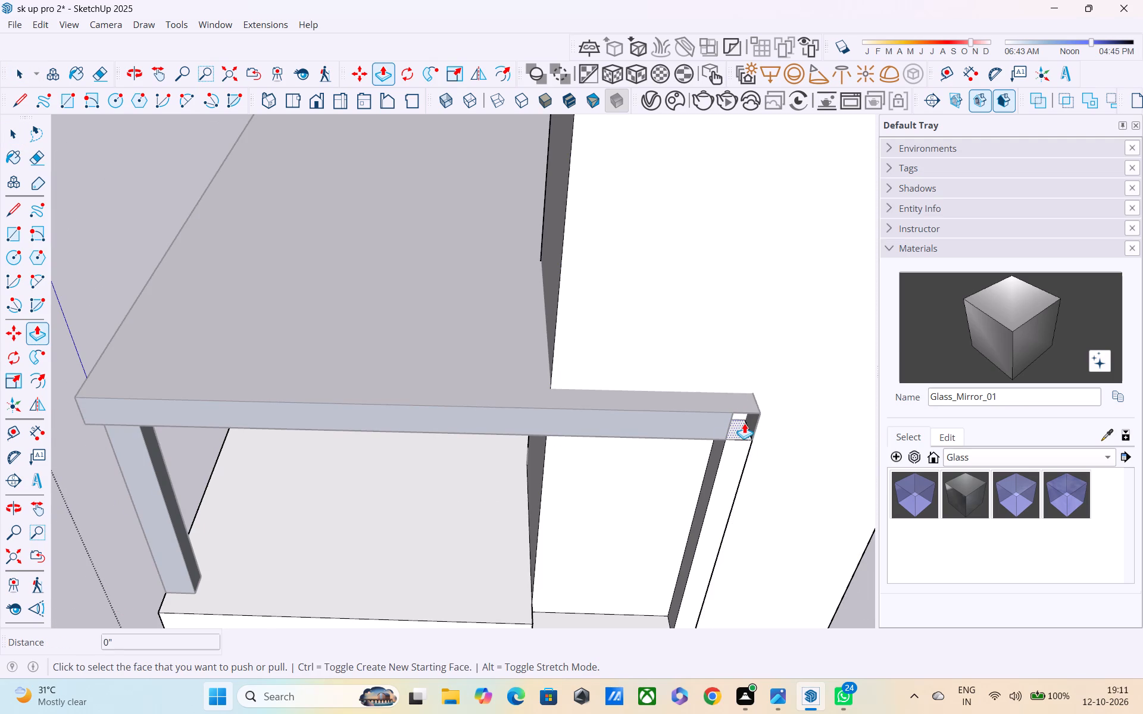
{"action": "left_click", "coordinate": [744, 424]}
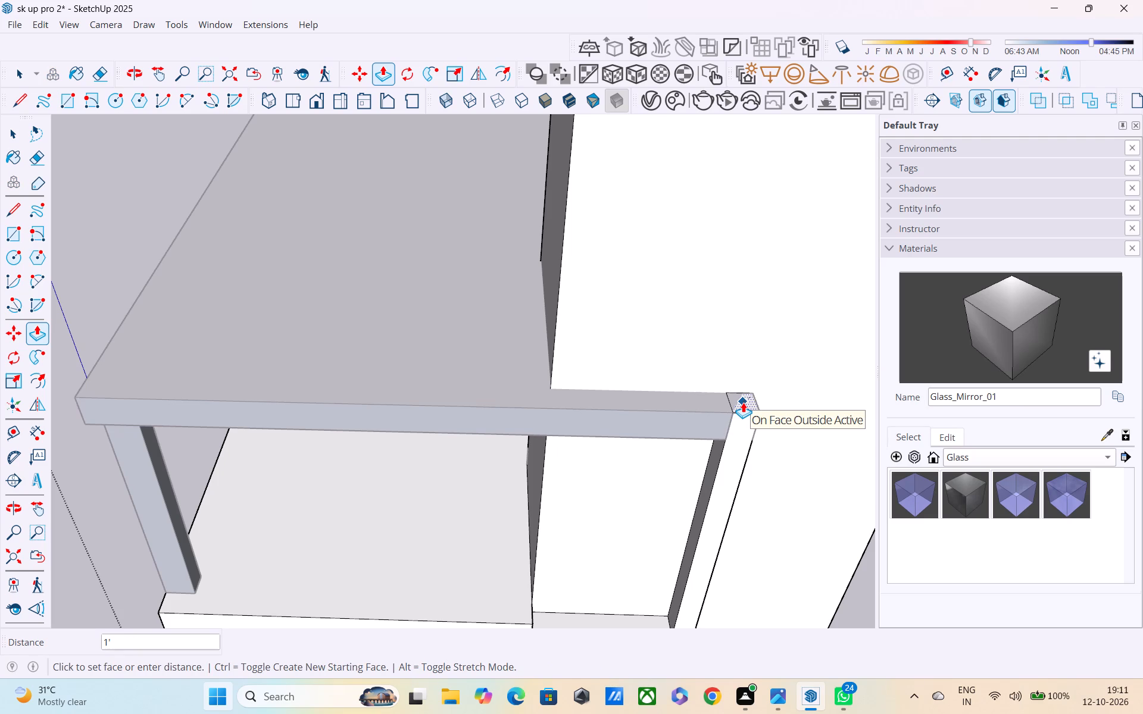
{"action": "left_click", "coordinate": [744, 402]}
{"action": "scroll", "coordinate": [742, 421], "scroll_direction": "down", "scroll_amount": 2}
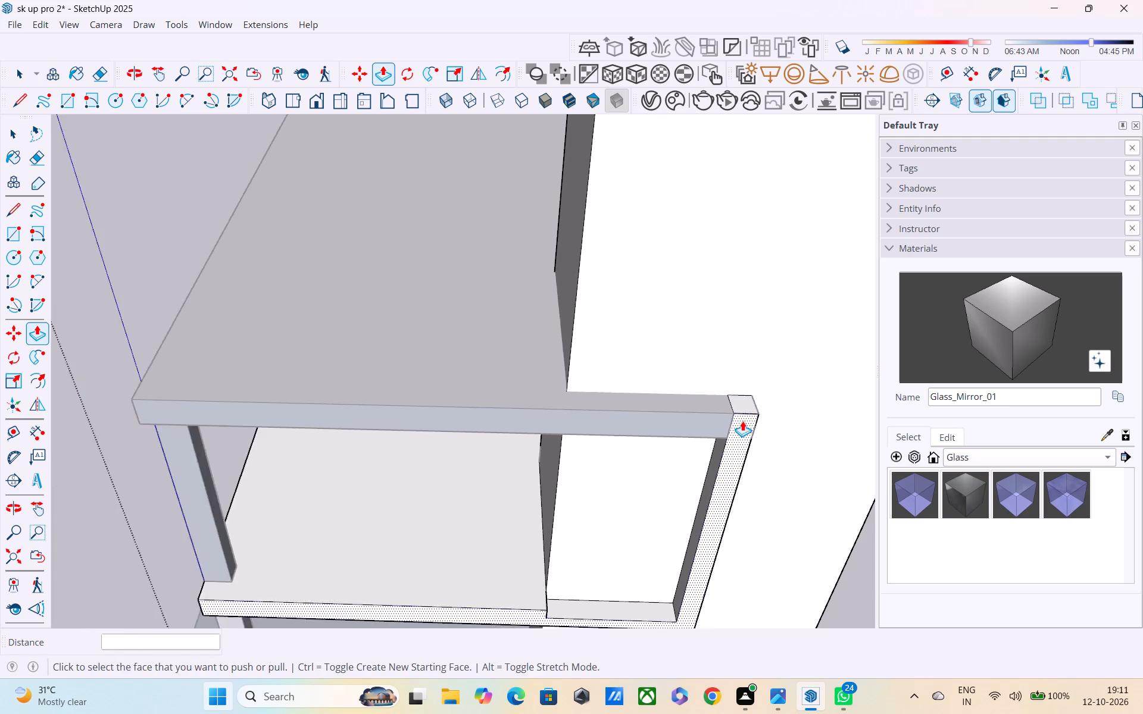
{"action": "scroll", "coordinate": [742, 421], "scroll_direction": "down", "scroll_amount": 1}
{"action": "middle_click_drag", "start_coordinate": [705, 489], "coordinate": [956, 333]}
{"action": "middle_click_drag", "start_coordinate": [863, 348], "coordinate": [526, 380]}
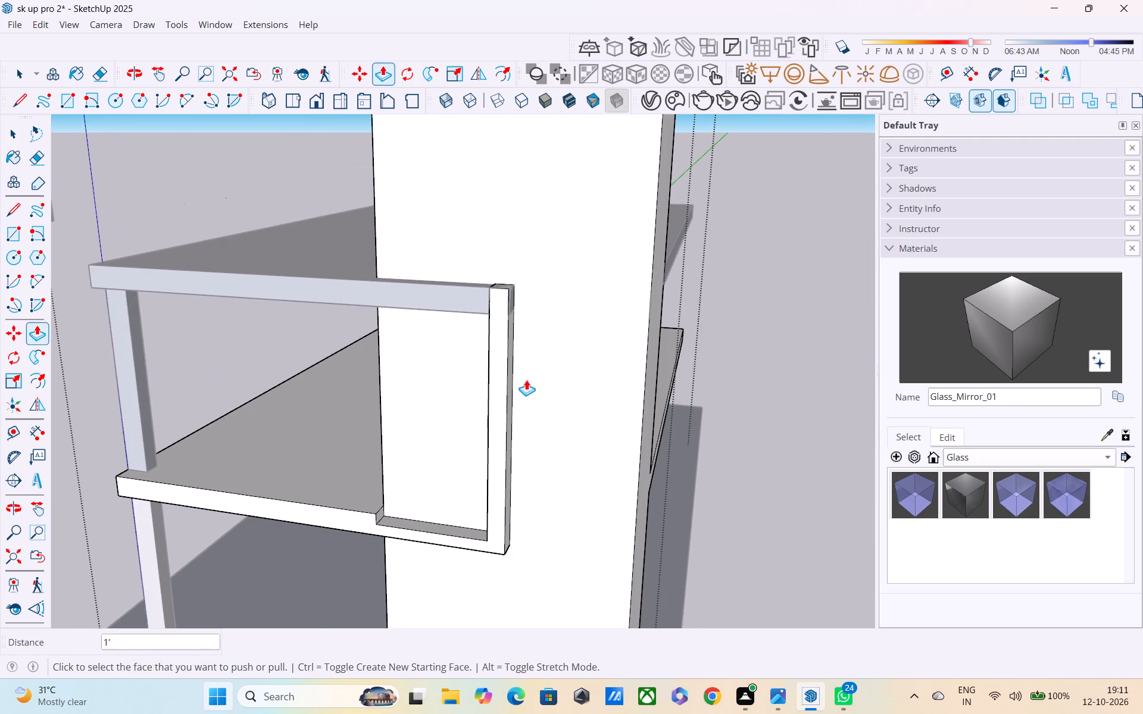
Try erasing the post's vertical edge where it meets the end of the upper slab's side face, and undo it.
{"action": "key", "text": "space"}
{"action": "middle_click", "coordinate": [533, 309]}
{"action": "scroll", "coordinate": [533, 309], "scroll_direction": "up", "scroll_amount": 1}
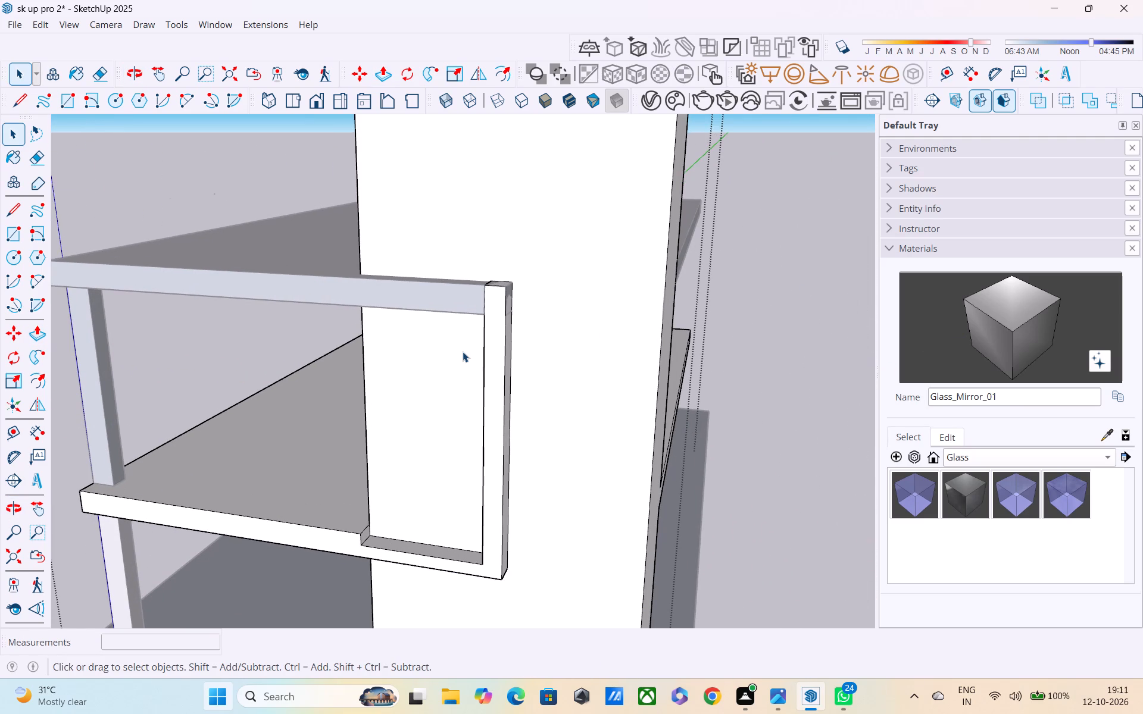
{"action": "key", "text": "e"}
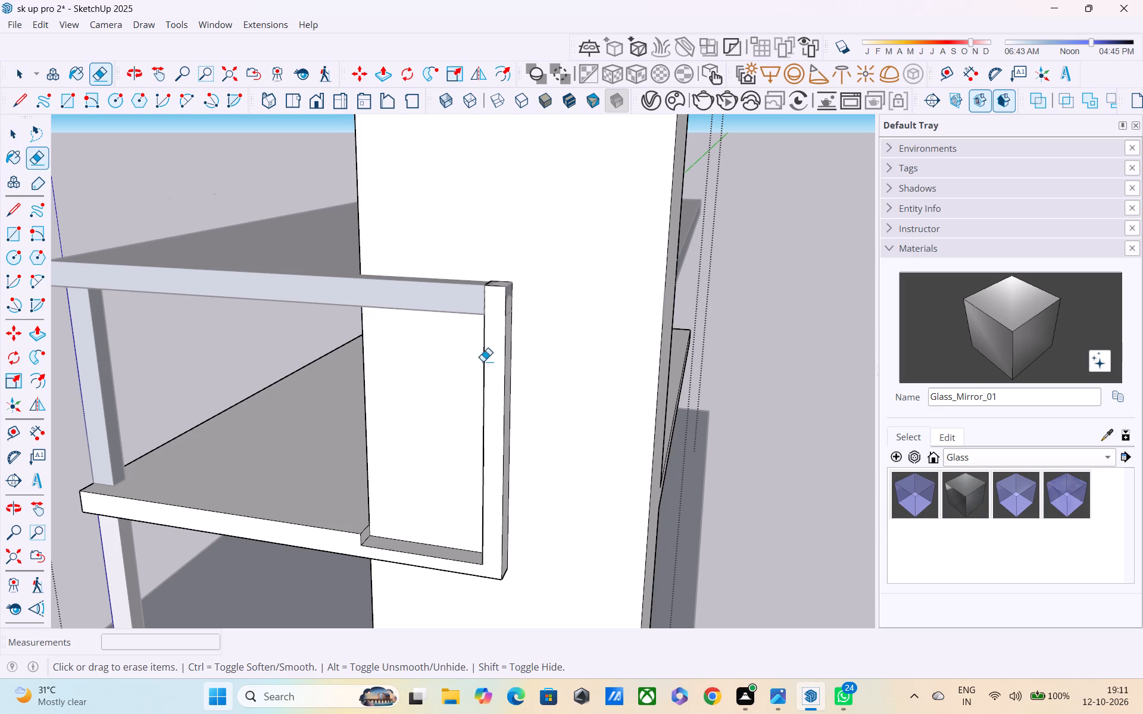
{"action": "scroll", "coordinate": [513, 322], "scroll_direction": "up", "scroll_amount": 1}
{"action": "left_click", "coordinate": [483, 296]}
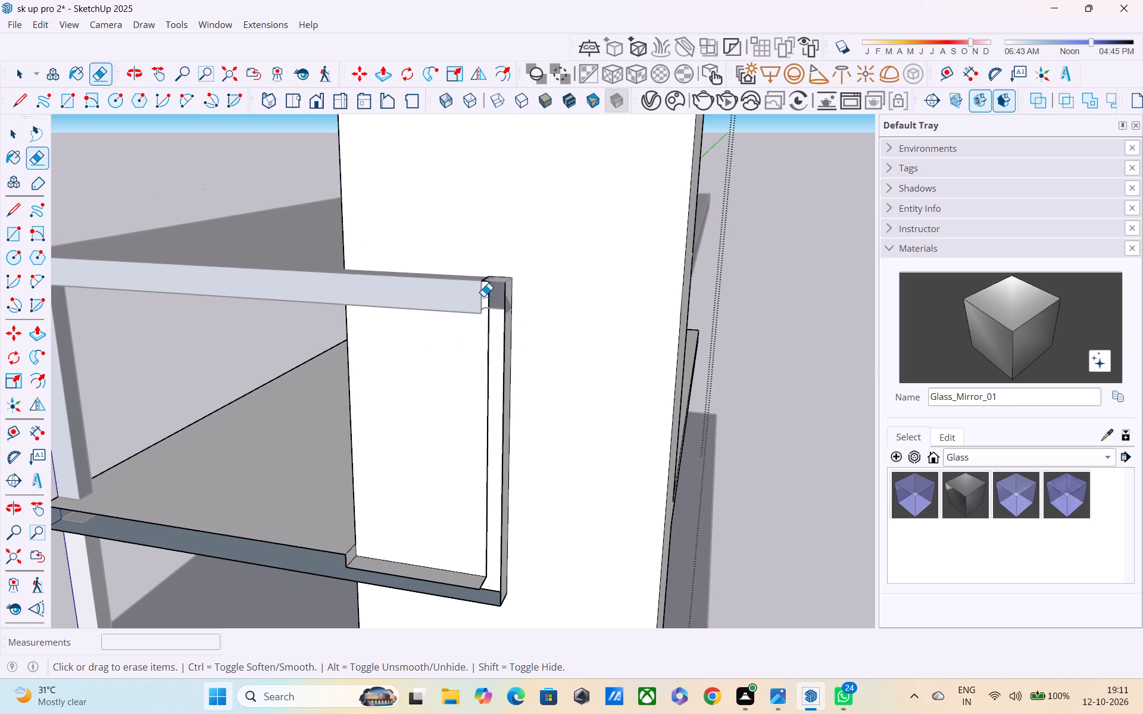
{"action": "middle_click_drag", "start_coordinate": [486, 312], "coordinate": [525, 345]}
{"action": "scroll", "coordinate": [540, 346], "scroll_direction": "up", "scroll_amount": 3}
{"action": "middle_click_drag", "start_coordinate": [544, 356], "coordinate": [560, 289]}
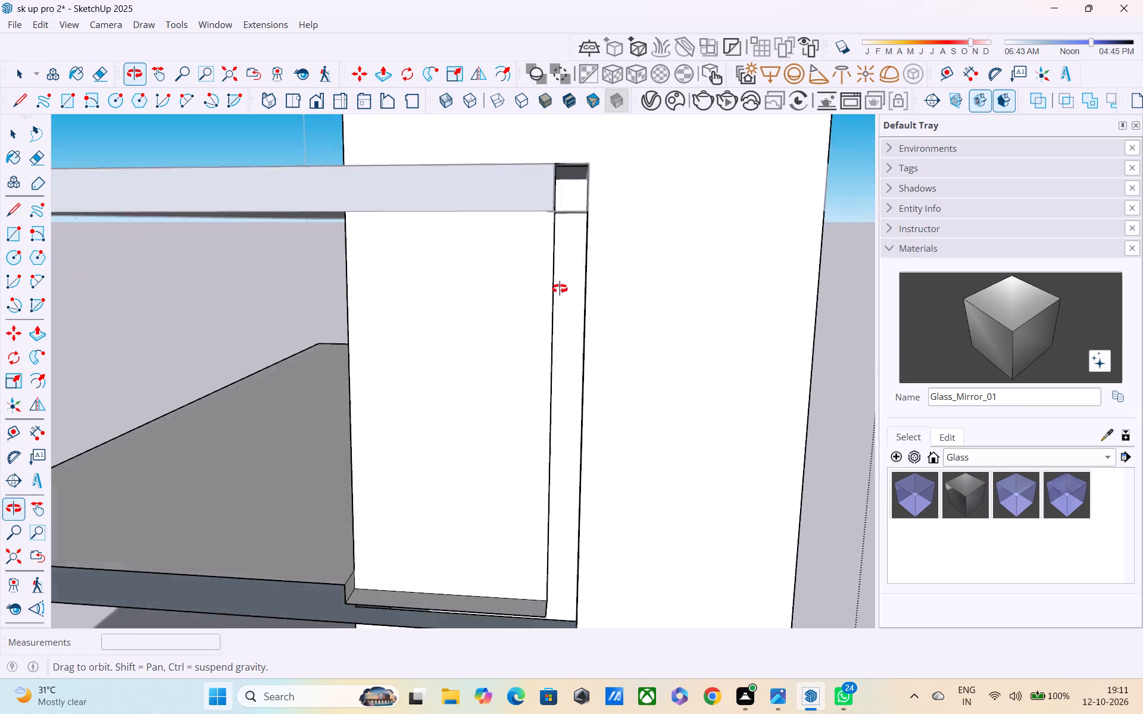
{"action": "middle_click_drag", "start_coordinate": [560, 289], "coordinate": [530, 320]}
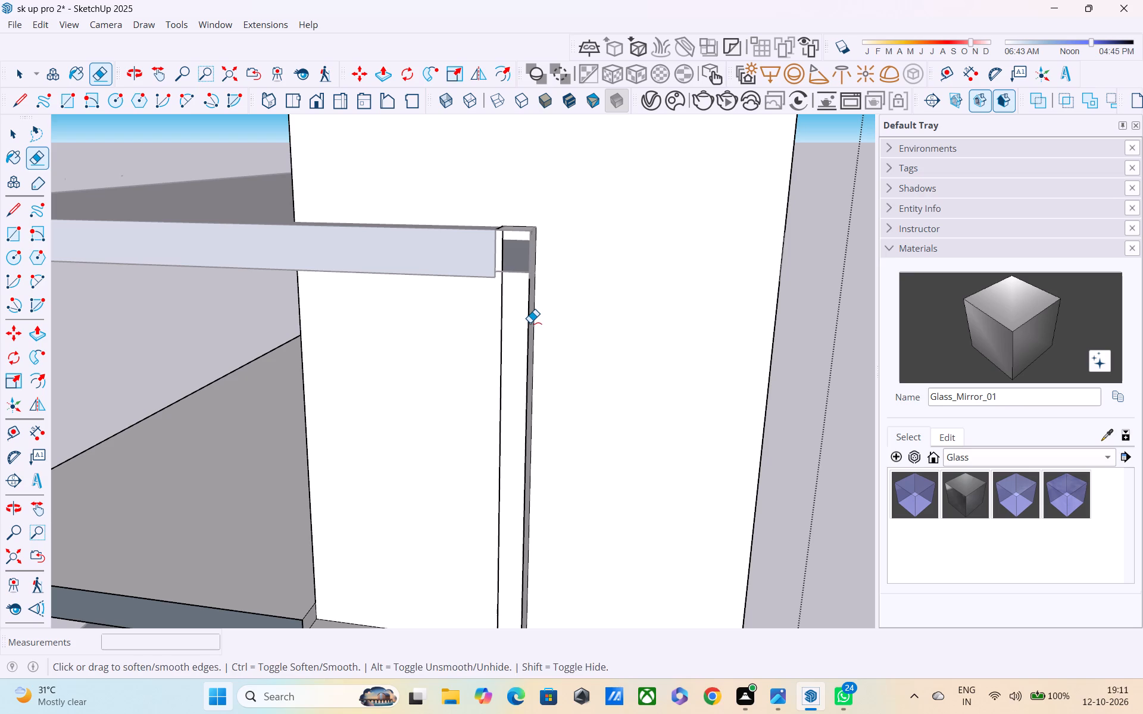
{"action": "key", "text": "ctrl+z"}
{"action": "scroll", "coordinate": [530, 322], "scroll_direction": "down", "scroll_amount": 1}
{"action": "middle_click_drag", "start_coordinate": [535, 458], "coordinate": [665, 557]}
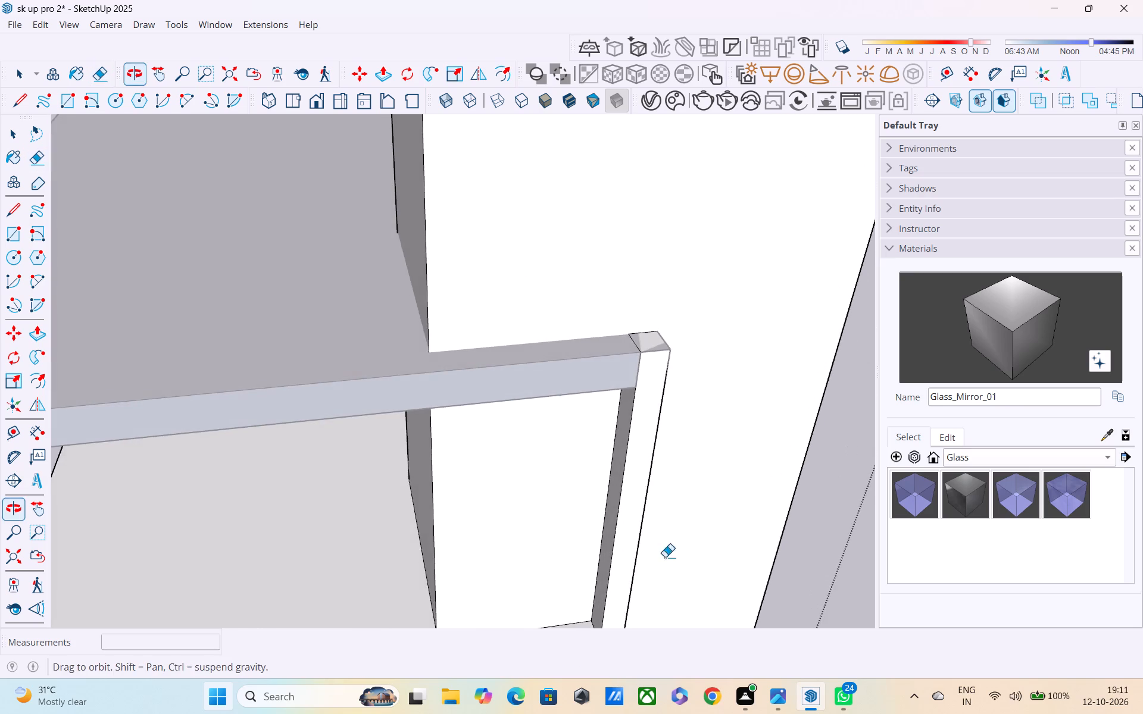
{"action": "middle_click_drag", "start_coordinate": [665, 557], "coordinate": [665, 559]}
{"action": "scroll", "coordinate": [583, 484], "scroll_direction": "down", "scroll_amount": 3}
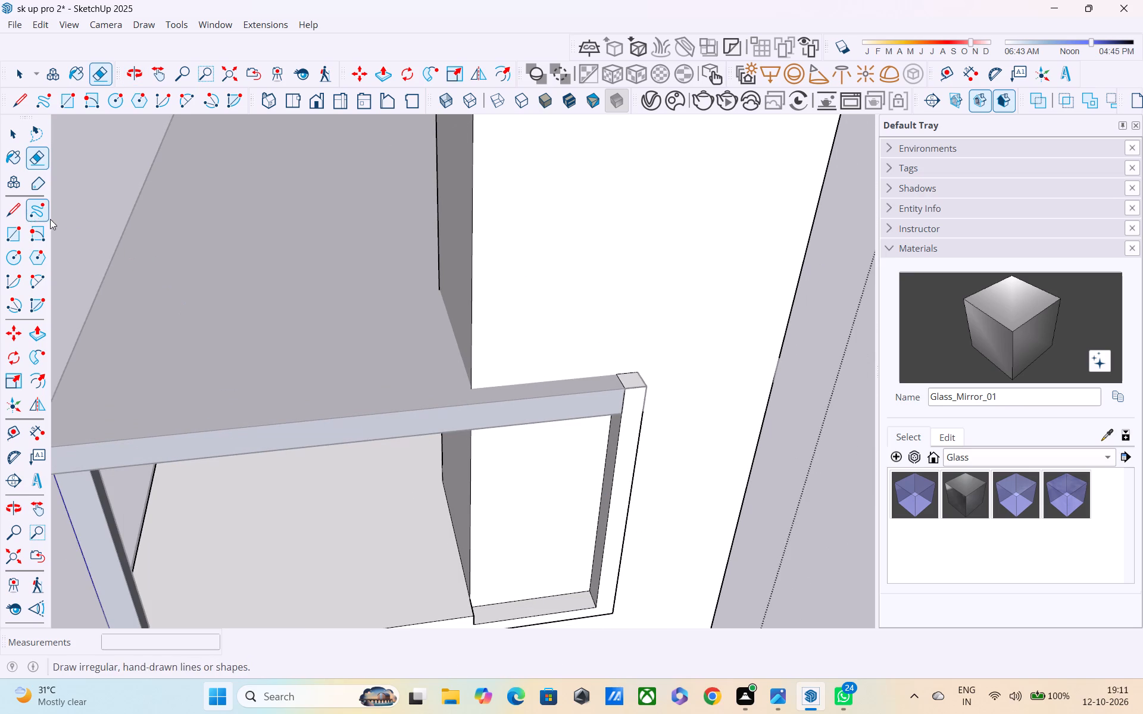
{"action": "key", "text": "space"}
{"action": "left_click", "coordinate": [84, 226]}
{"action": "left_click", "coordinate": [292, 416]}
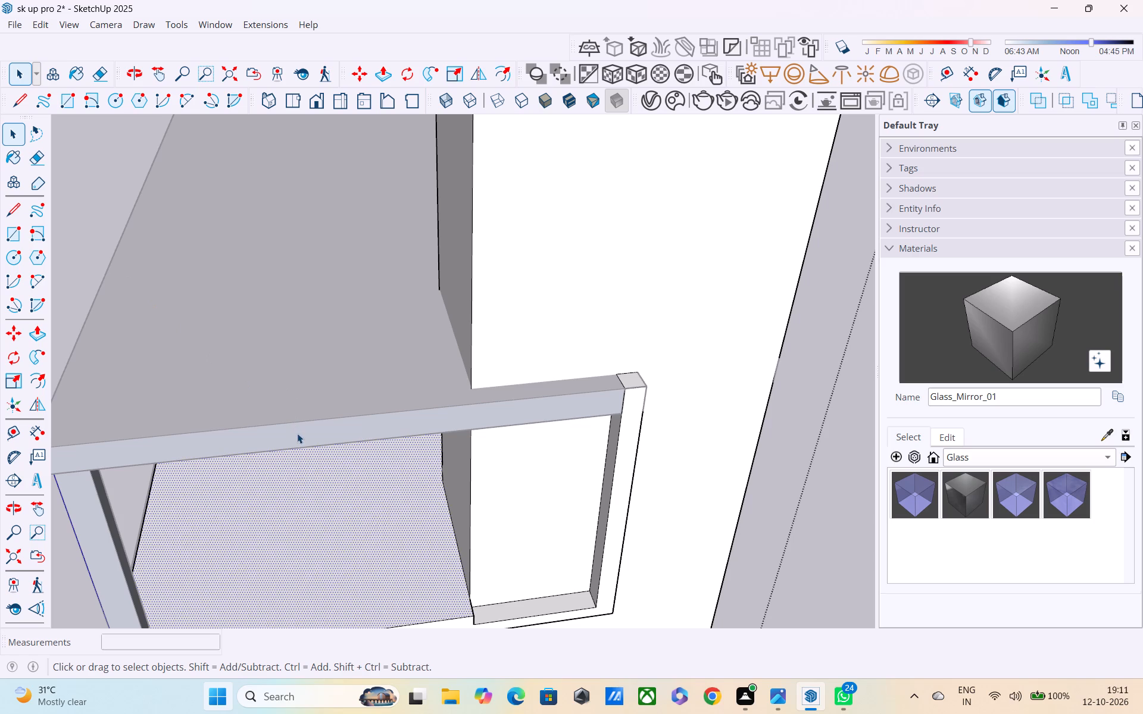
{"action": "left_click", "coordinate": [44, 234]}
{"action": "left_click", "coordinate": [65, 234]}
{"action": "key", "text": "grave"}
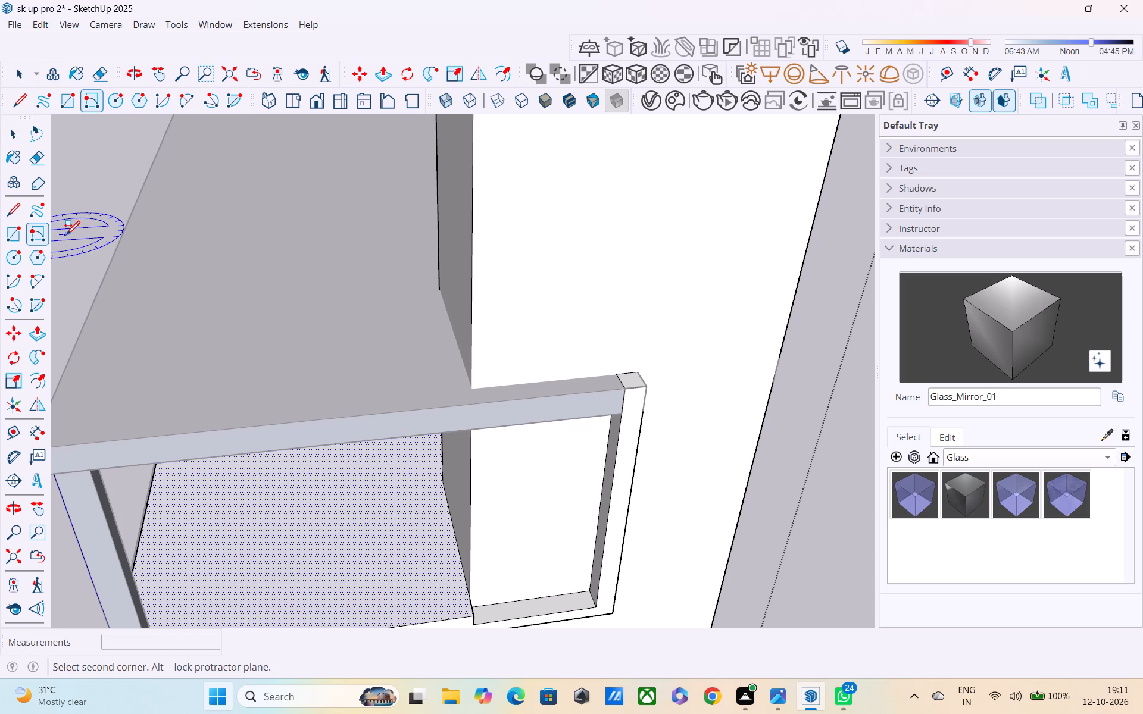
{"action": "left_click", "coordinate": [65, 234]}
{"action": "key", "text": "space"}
Close the tower group, open the upper slab's group and reverse all its connected faces.
{"action": "double_click", "coordinate": [82, 240]}
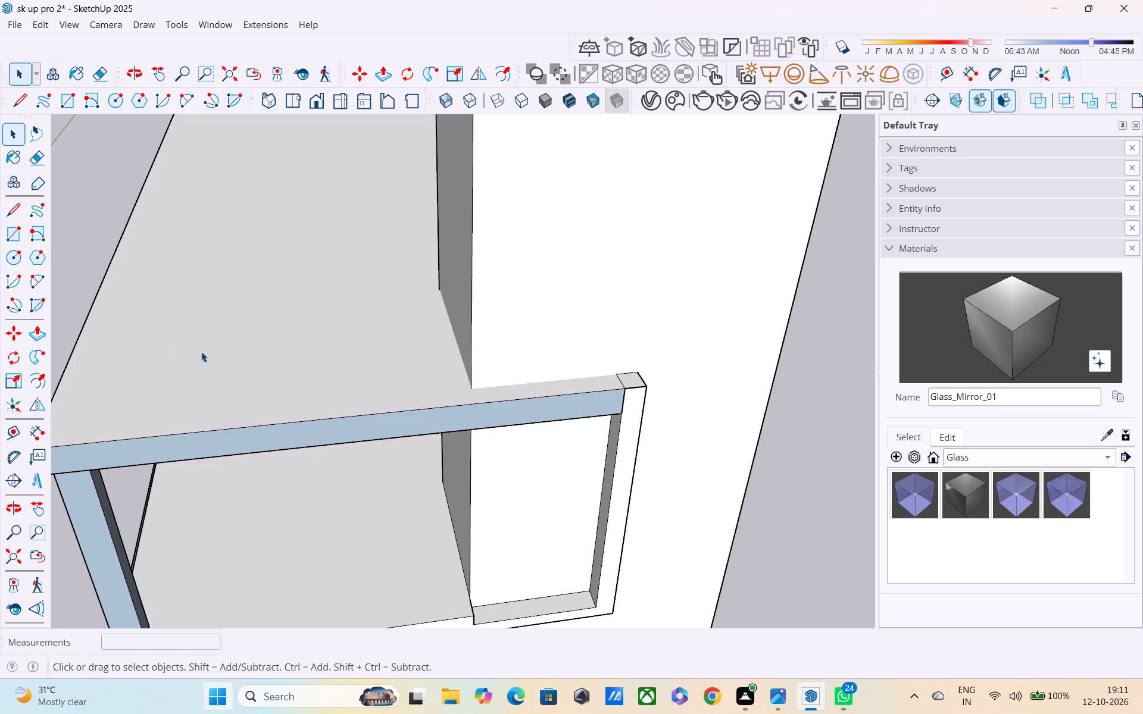
{"action": "middle_click_drag", "start_coordinate": [204, 353], "coordinate": [217, 250]}
{"action": "middle_click_drag", "start_coordinate": [584, 264], "coordinate": [594, 302]}
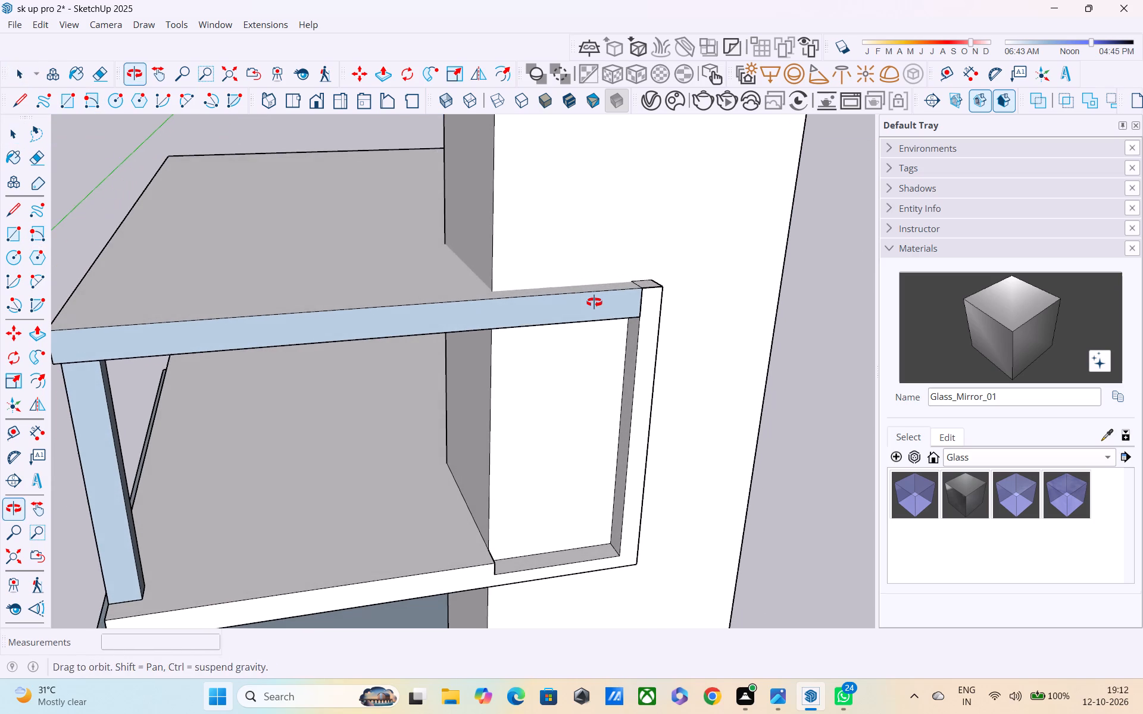
{"action": "middle_click_drag", "start_coordinate": [594, 302], "coordinate": [595, 303]}
{"action": "left_click", "coordinate": [595, 305]}
{"action": "right_click", "coordinate": [596, 306]}
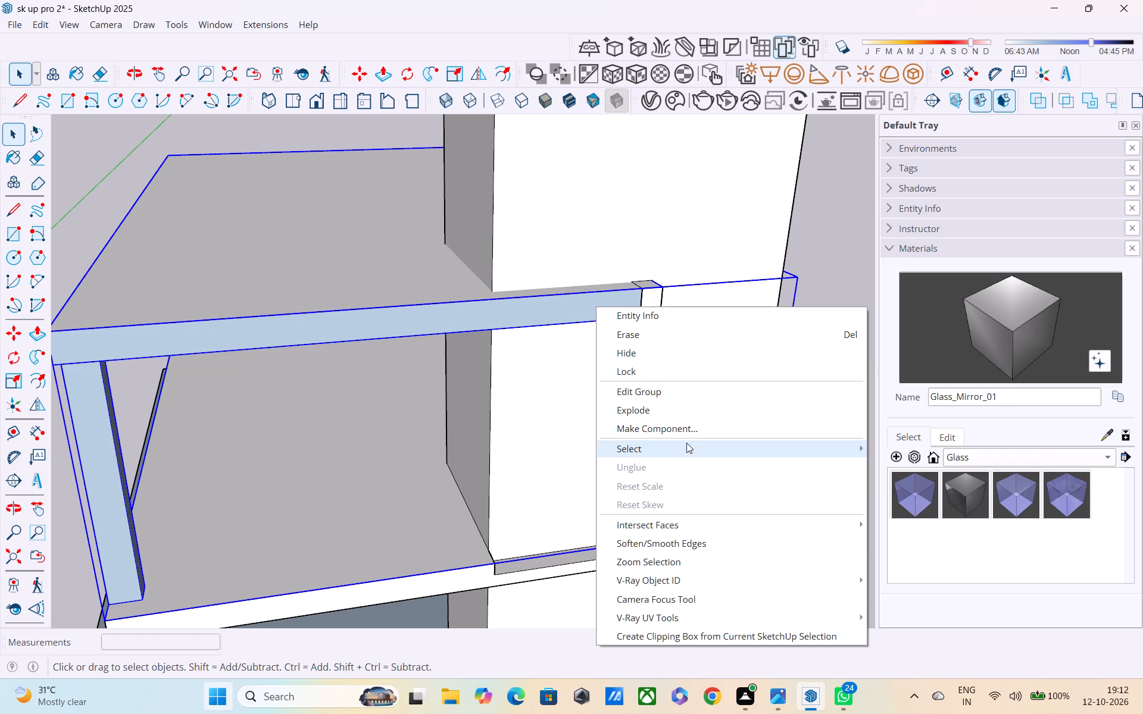
{"action": "left_click", "coordinate": [296, 221]}
{"action": "double_click", "coordinate": [300, 332]}
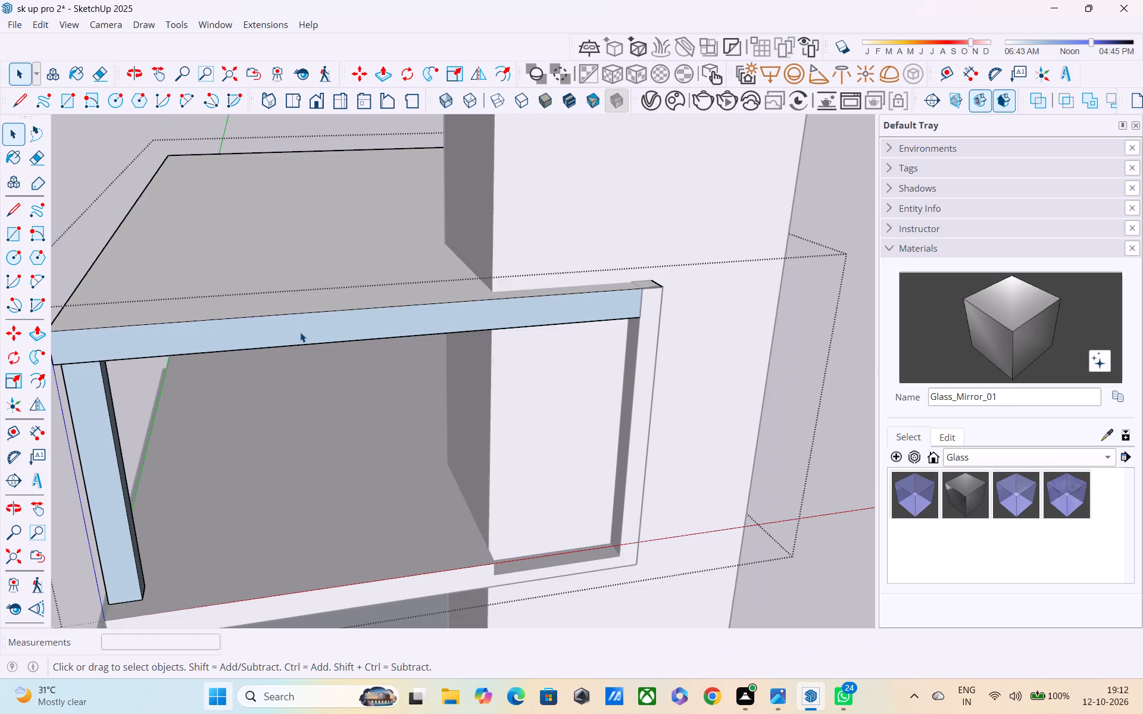
{"action": "left_click", "coordinate": [300, 332]}
{"action": "right_click", "coordinate": [300, 332]}
{"action": "left_click", "coordinate": [316, 529]}
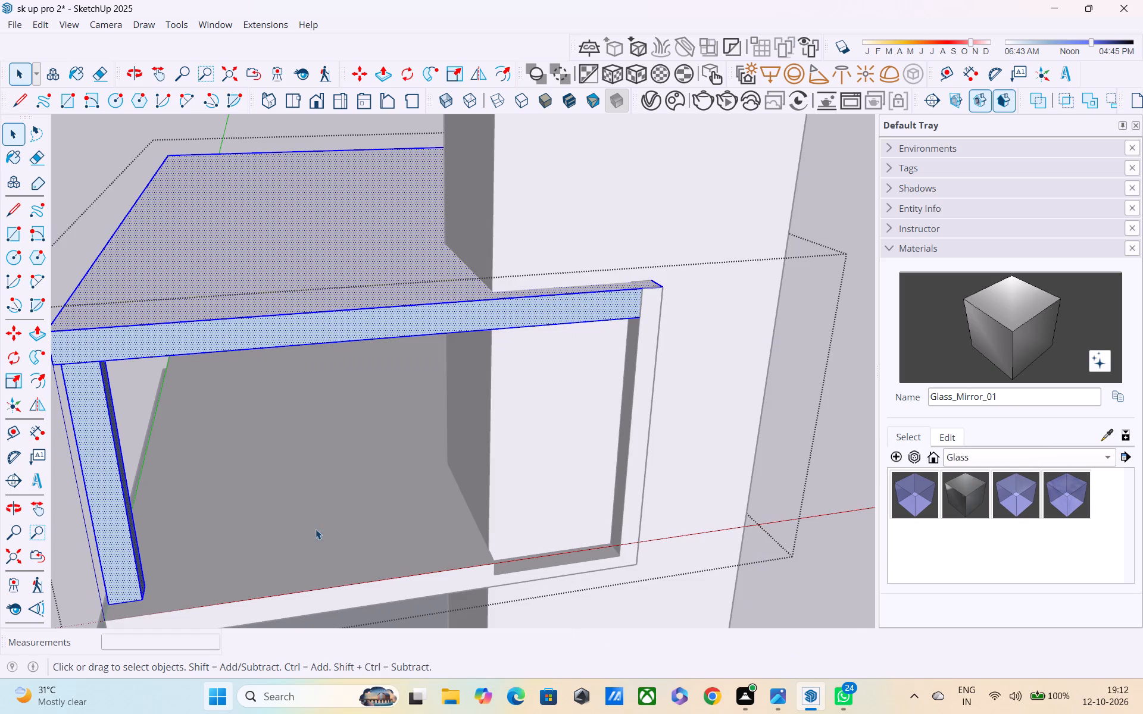
Reverse the upper slab's top face on its own and close the slab's group.
{"action": "scroll", "coordinate": [242, 286], "scroll_direction": "down", "scroll_amount": 2}
{"action": "left_click", "coordinate": [242, 277]}
{"action": "right_click", "coordinate": [246, 275]}
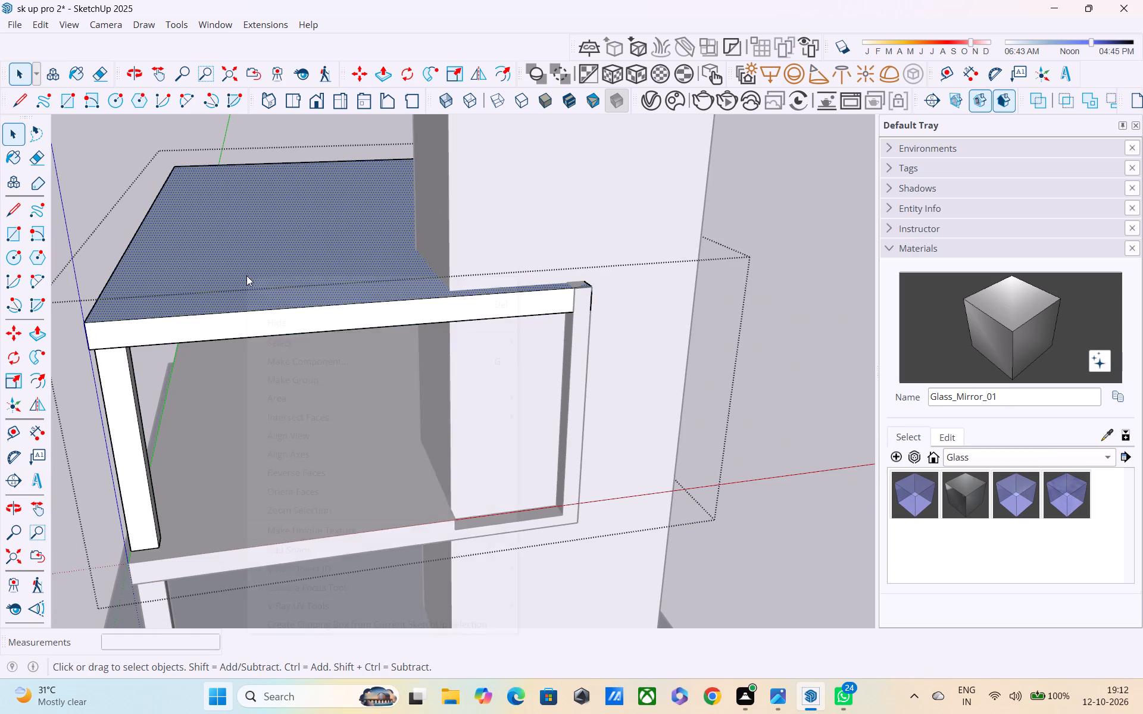
{"action": "left_click", "coordinate": [315, 469]}
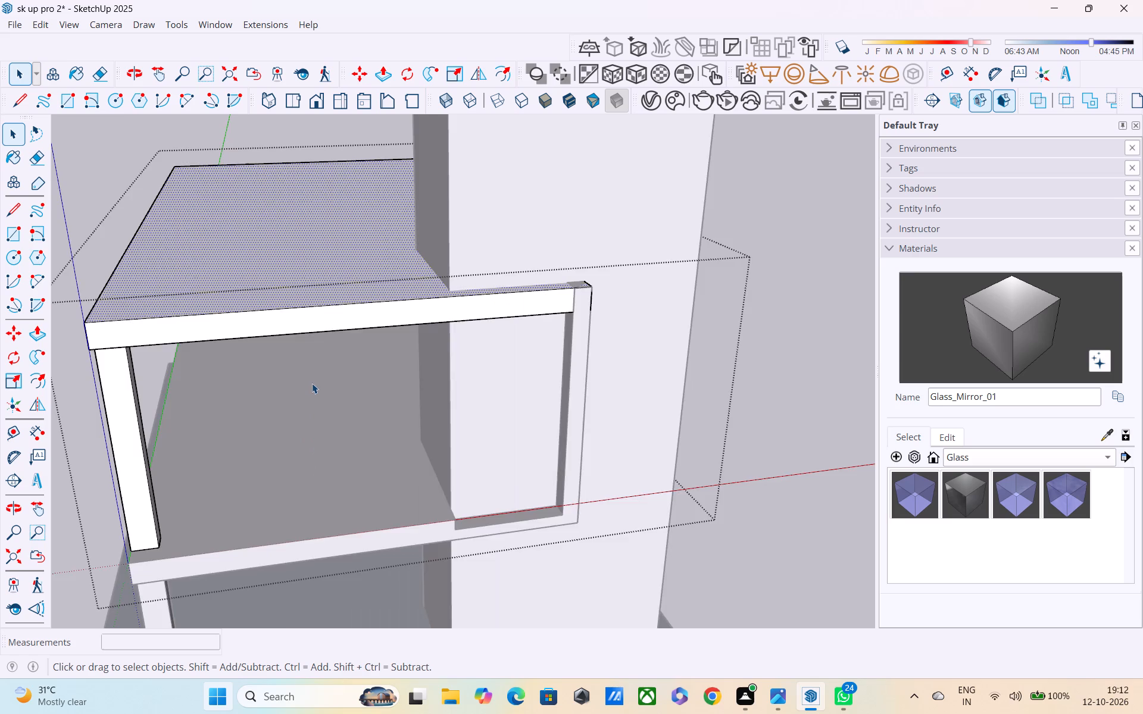
{"action": "scroll", "coordinate": [312, 383], "scroll_direction": "down", "scroll_amount": 4}
{"action": "left_click", "coordinate": [618, 252]}
Examine the slabs, posts and tower from the front, below and the long side of the house.
{"action": "middle_click_drag", "start_coordinate": [482, 384], "coordinate": [454, 274]}
{"action": "scroll", "coordinate": [454, 274], "scroll_direction": "up", "scroll_amount": 7}
{"action": "middle_click_drag", "start_coordinate": [442, 237], "coordinate": [455, 336]}
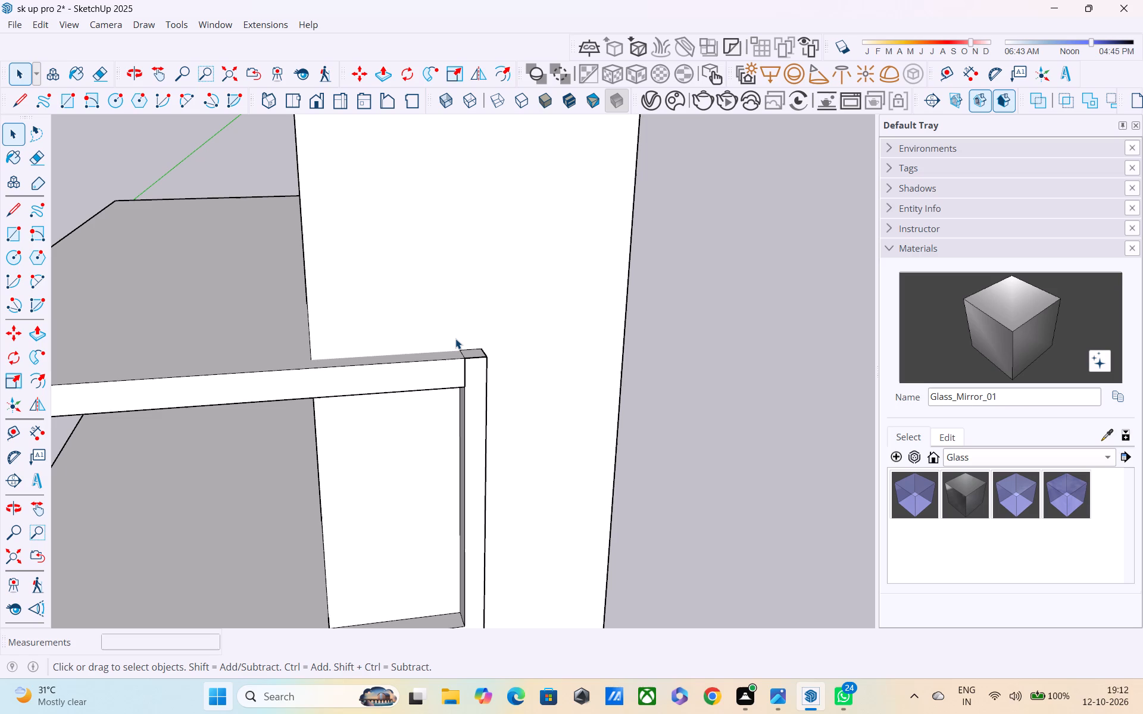
{"action": "scroll", "coordinate": [438, 353], "scroll_direction": "down", "scroll_amount": 3}
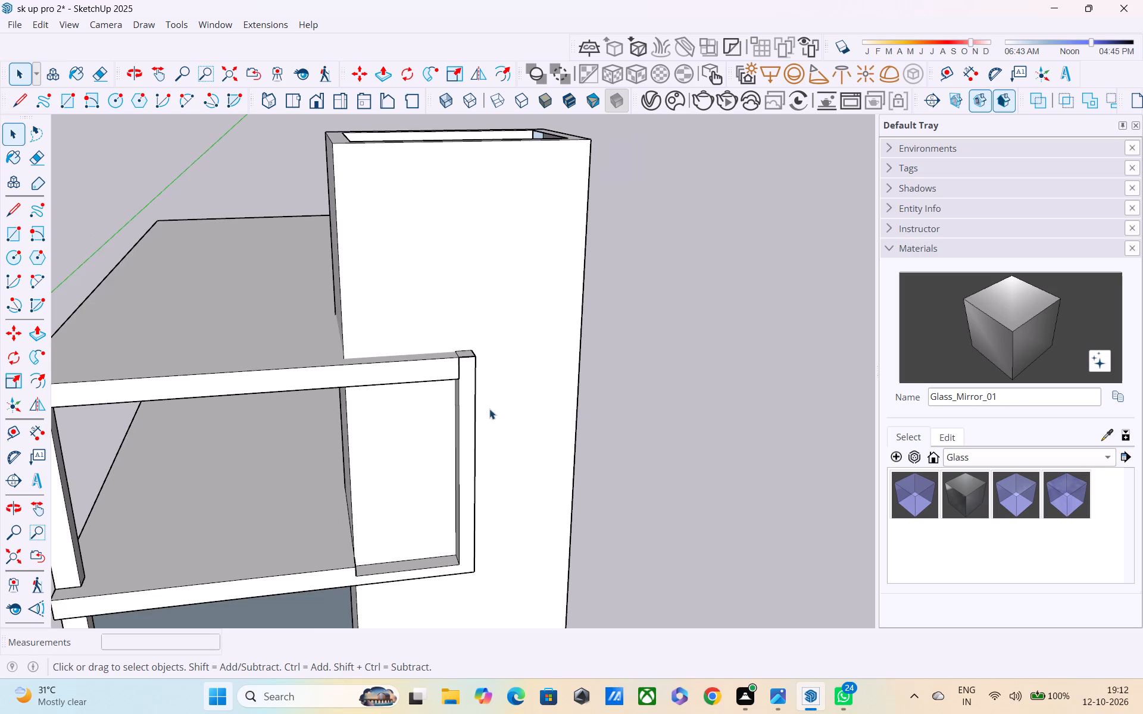
{"action": "middle_click_drag", "start_coordinate": [492, 411], "coordinate": [395, 407]}
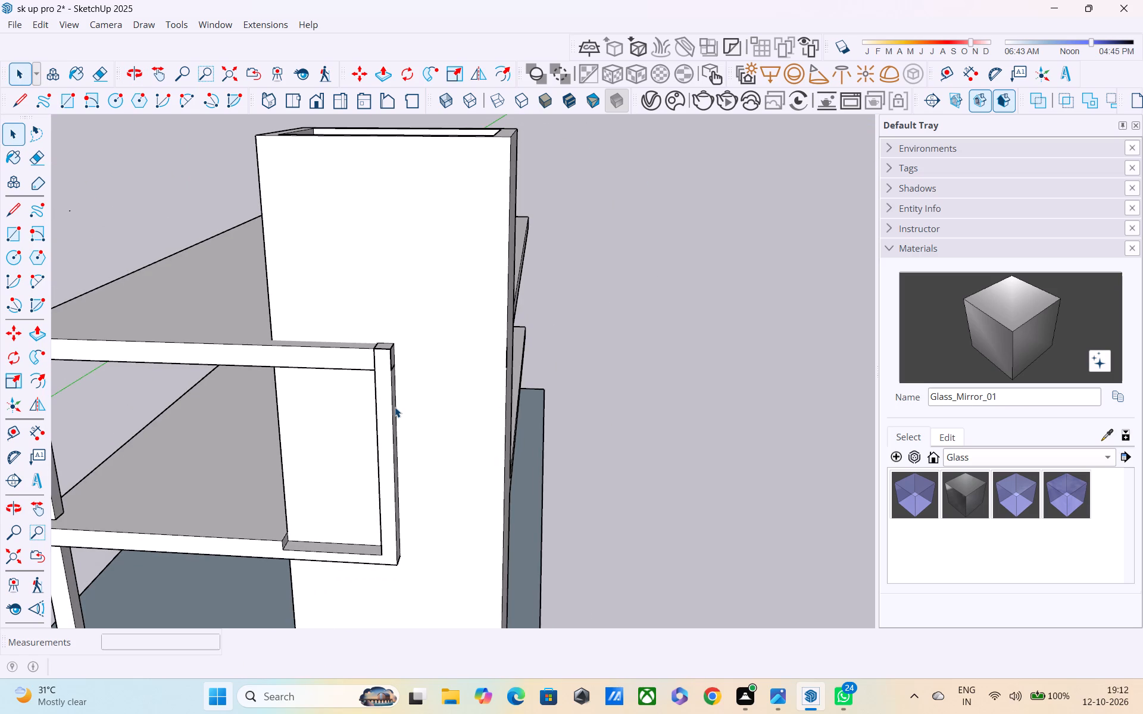
{"action": "scroll", "coordinate": [382, 414], "scroll_direction": "down", "scroll_amount": 3}
{"action": "middle_click_drag", "start_coordinate": [416, 438], "coordinate": [426, 403]}
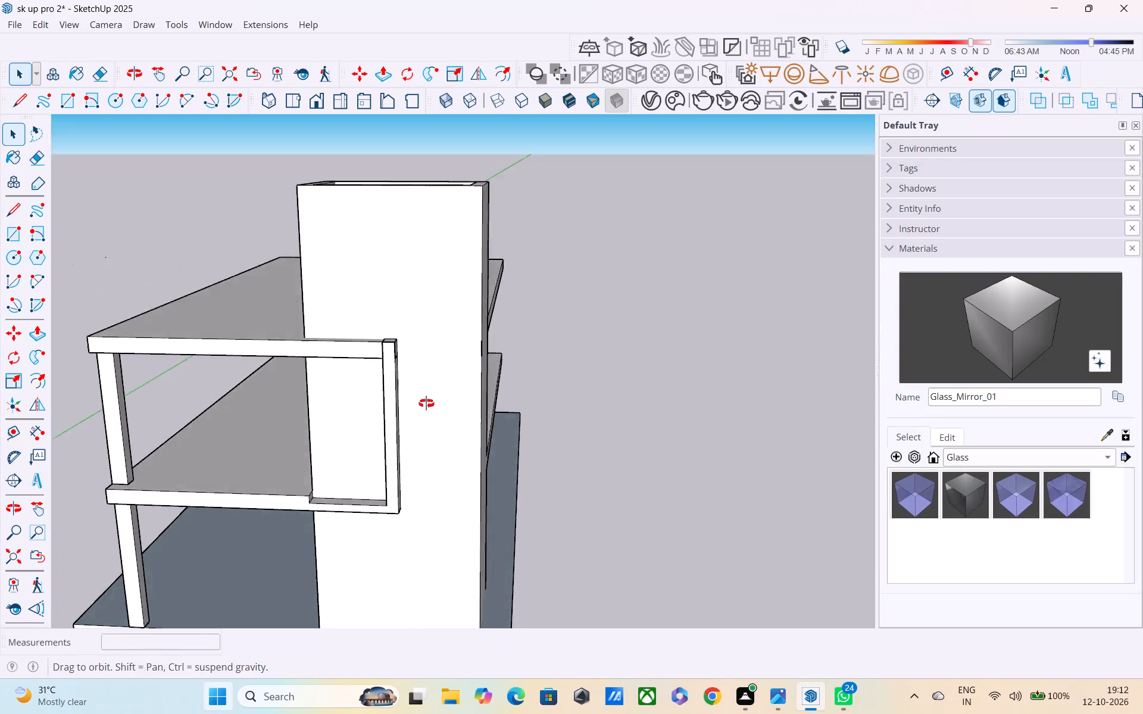
{"action": "middle_click_drag", "start_coordinate": [426, 403], "coordinate": [443, 357]}
{"action": "scroll", "coordinate": [446, 396], "scroll_direction": "down", "scroll_amount": 3}
{"action": "middle_click_drag", "start_coordinate": [452, 509], "coordinate": [461, 600]}
{"action": "scroll", "coordinate": [454, 600], "scroll_direction": "up", "scroll_amount": 2}
{"action": "scroll", "coordinate": [435, 563], "scroll_direction": "down", "scroll_amount": 1}
{"action": "middle_click_drag", "start_coordinate": [428, 578], "coordinate": [426, 559]}
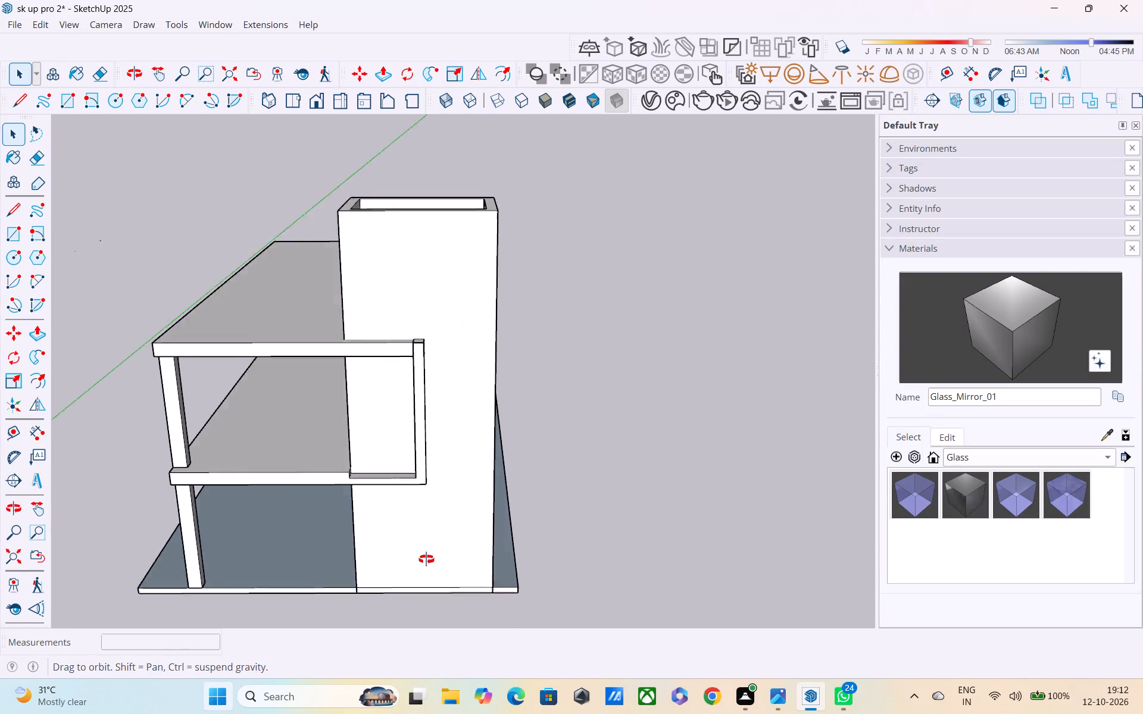
{"action": "middle_click_drag", "start_coordinate": [426, 559], "coordinate": [441, 460]}
{"action": "scroll", "coordinate": [435, 523], "scroll_direction": "down", "scroll_amount": 3}
{"action": "middle_click_drag", "start_coordinate": [426, 536], "coordinate": [522, 512]}
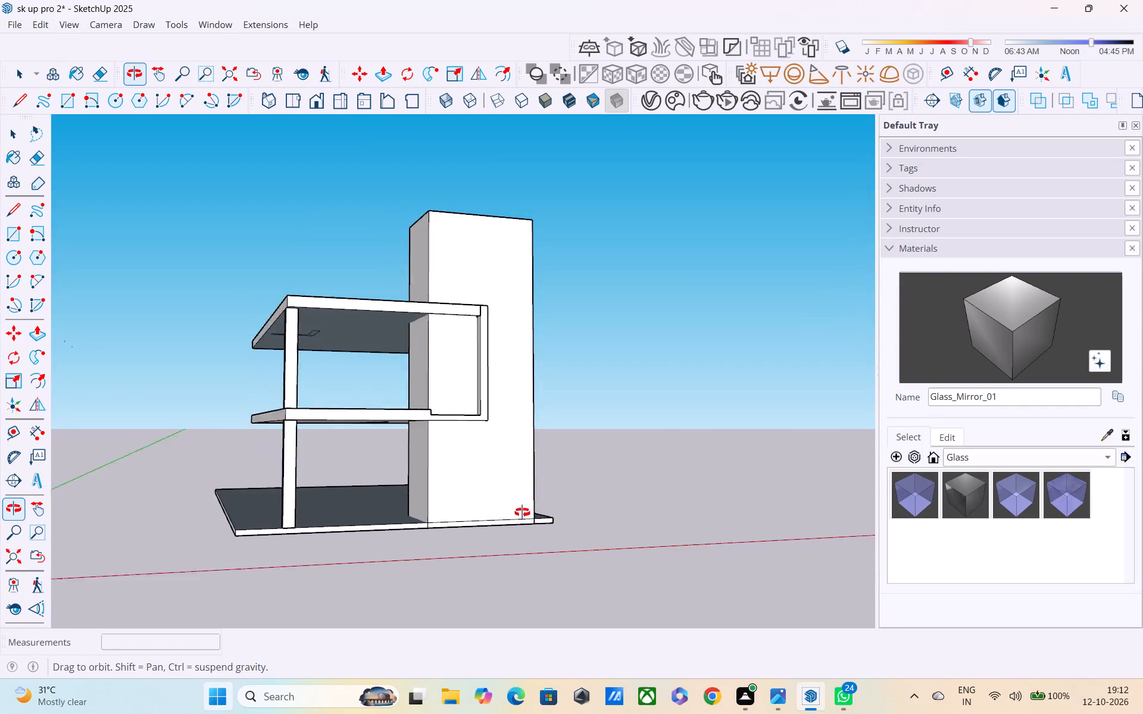
{"action": "middle_click_drag", "start_coordinate": [522, 512], "coordinate": [691, 540]}
{"action": "middle_click_drag", "start_coordinate": [212, 497], "coordinate": [372, 508]}
{"action": "scroll", "coordinate": [523, 513], "scroll_direction": "up", "scroll_amount": 1}
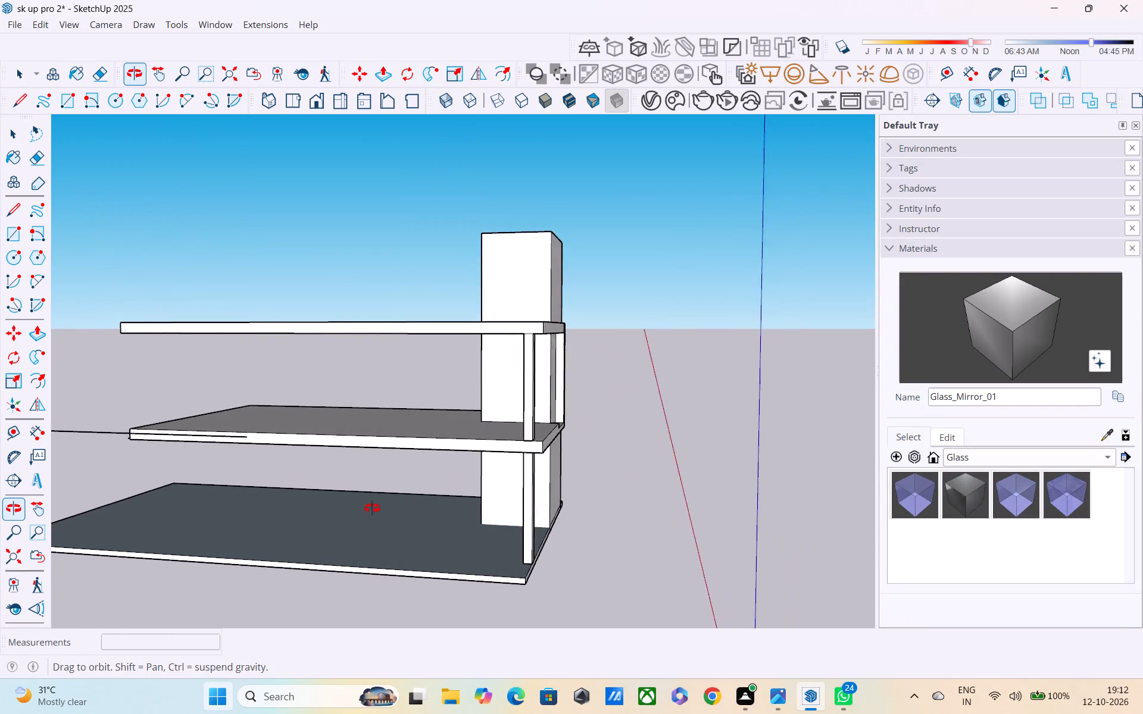
{"action": "middle_click_drag", "start_coordinate": [372, 508], "coordinate": [360, 508]}
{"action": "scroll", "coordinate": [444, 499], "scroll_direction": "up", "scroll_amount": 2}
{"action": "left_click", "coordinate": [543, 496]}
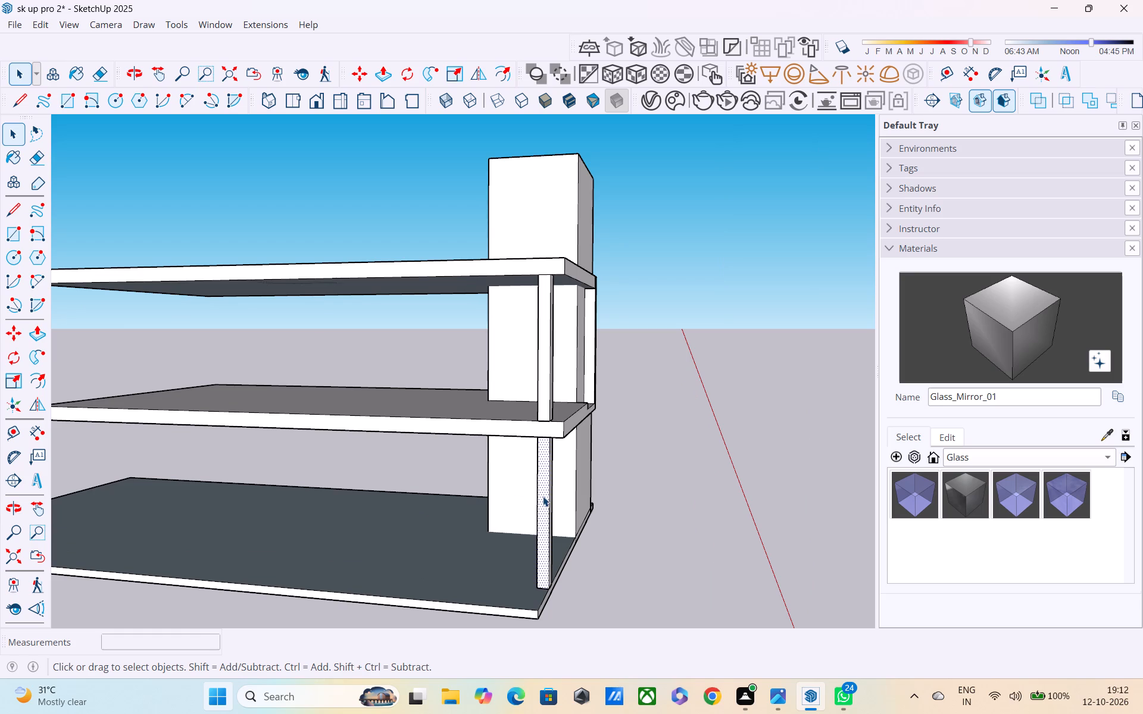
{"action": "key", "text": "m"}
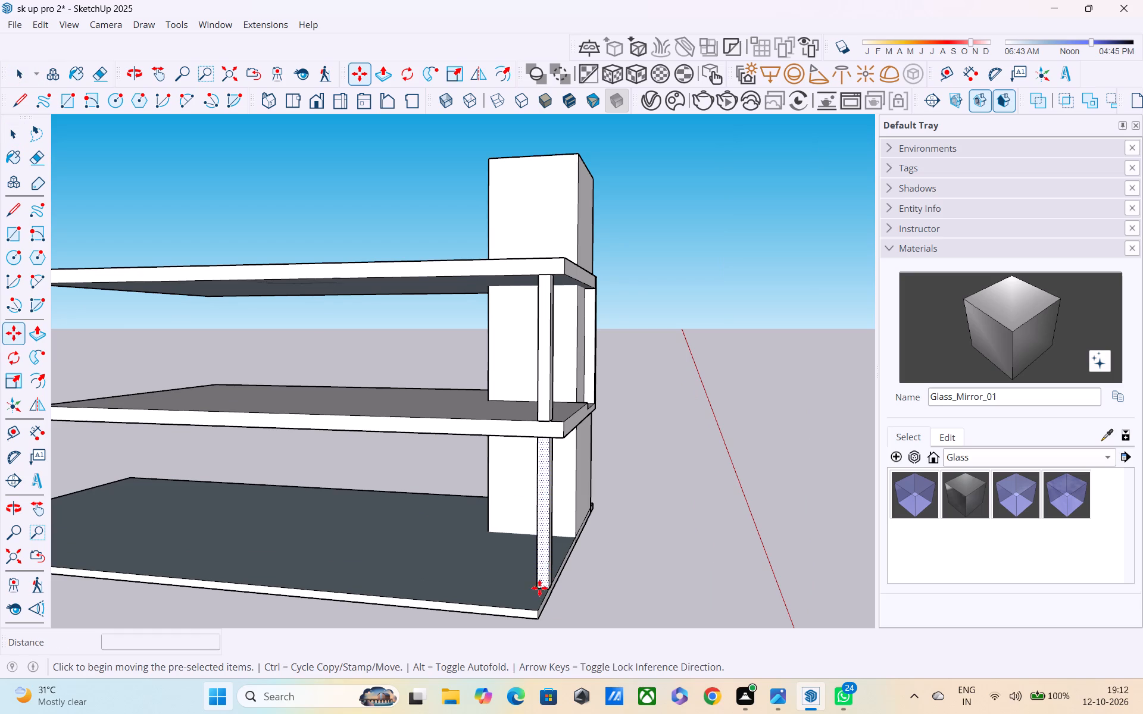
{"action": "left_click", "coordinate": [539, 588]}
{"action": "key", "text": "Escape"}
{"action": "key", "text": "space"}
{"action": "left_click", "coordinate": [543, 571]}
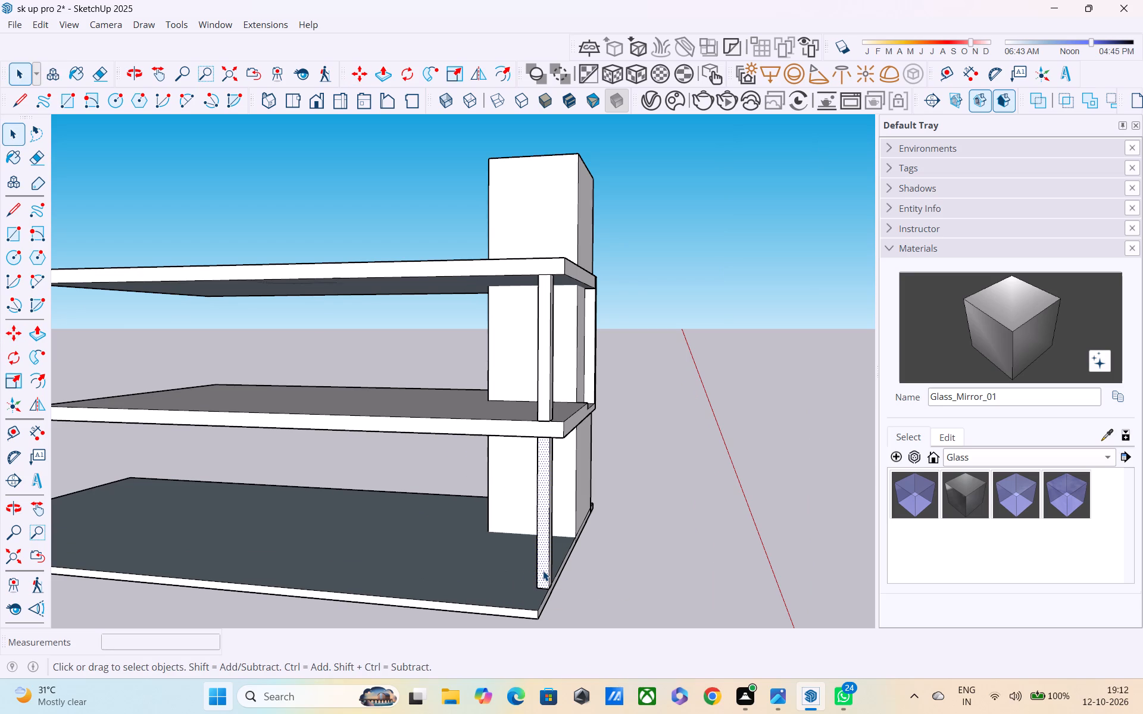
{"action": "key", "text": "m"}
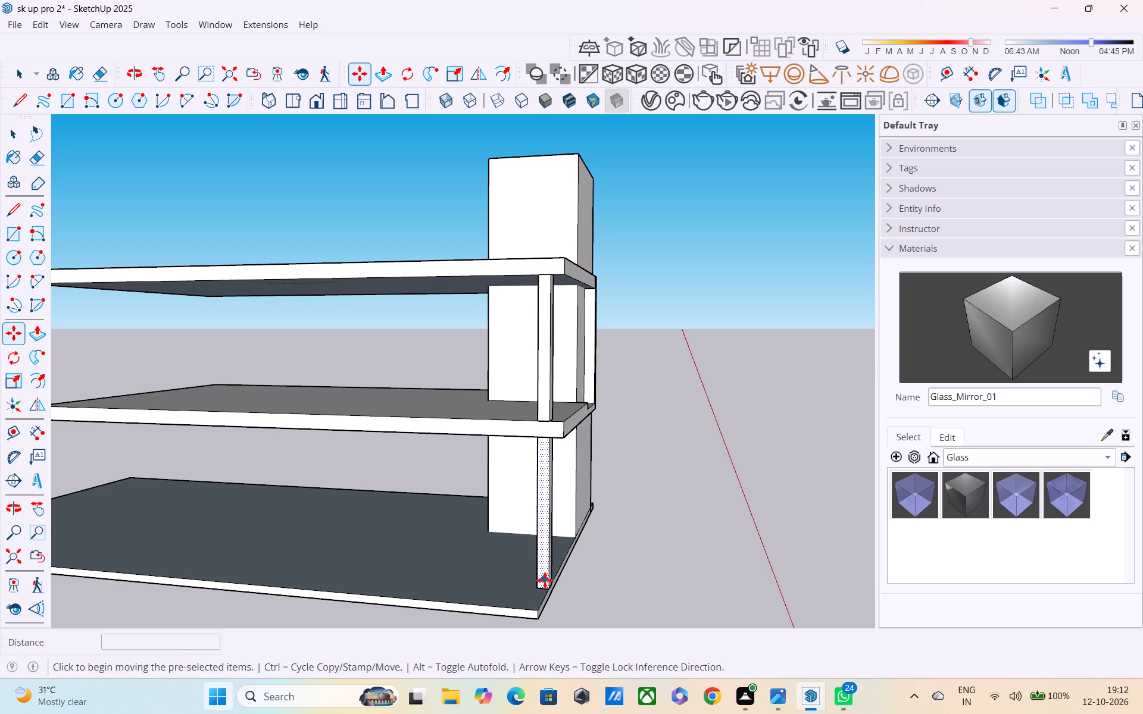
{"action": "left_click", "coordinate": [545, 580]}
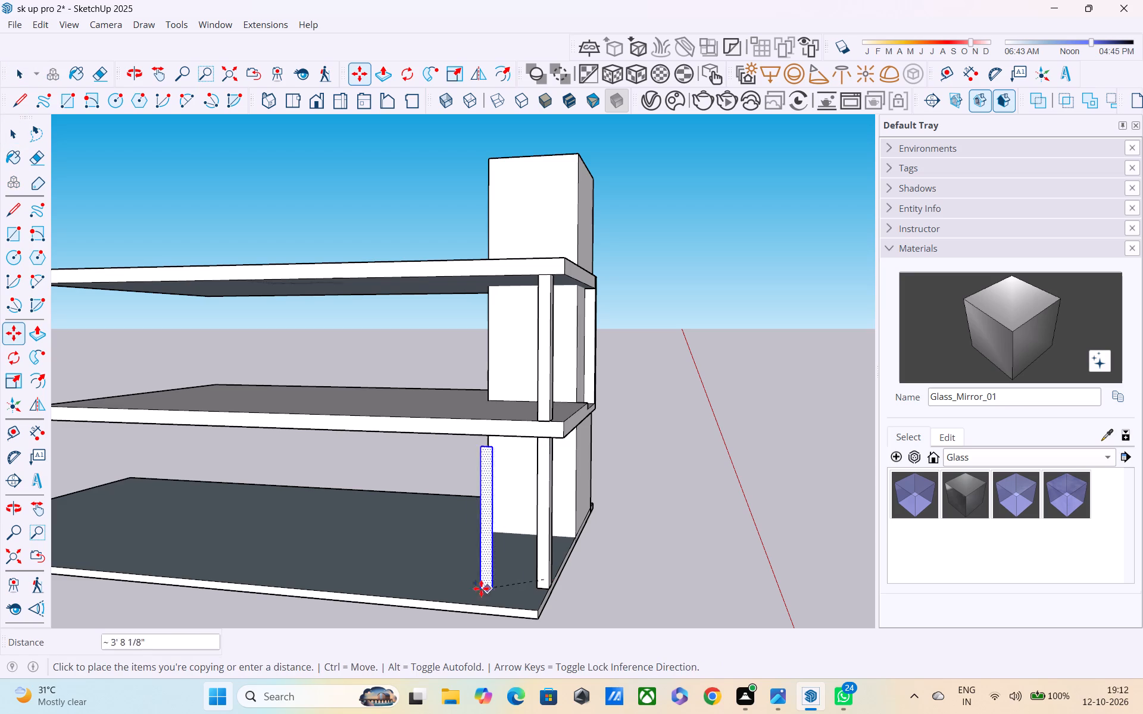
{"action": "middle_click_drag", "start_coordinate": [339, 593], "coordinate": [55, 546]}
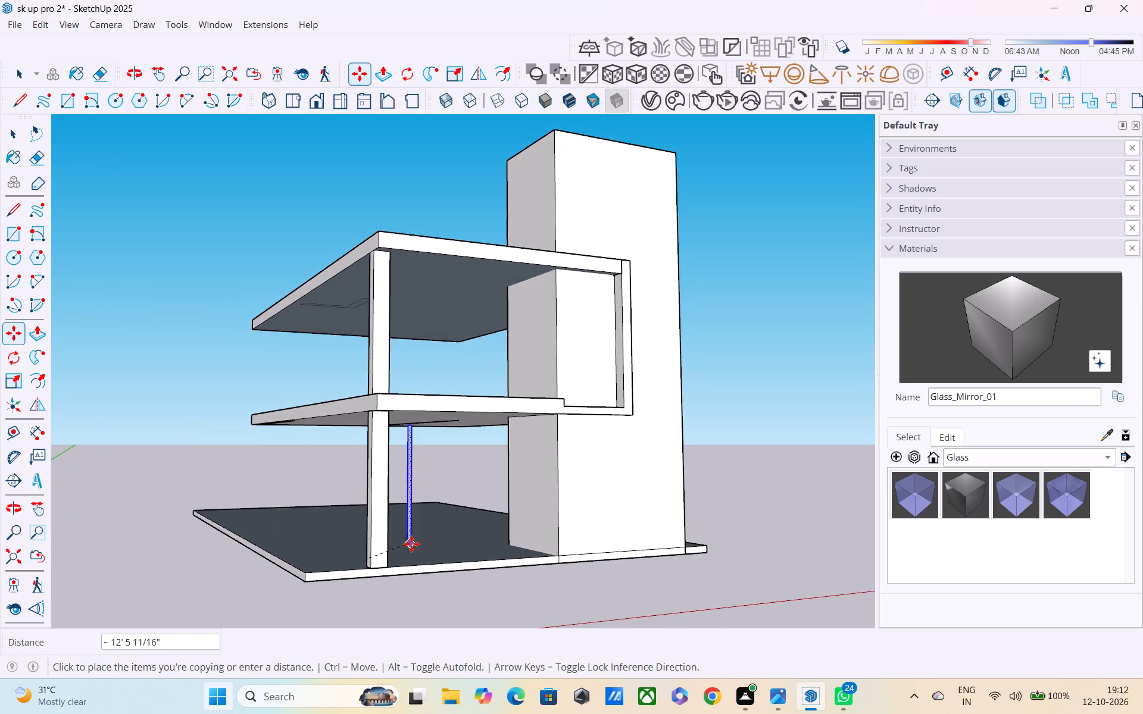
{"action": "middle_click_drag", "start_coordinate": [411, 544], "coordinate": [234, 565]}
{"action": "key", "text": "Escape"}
Copy the ground-floor corner post about 20' 5" along the long side of the ground slab.
{"action": "middle_click_drag", "start_coordinate": [233, 576], "coordinate": [241, 585]}
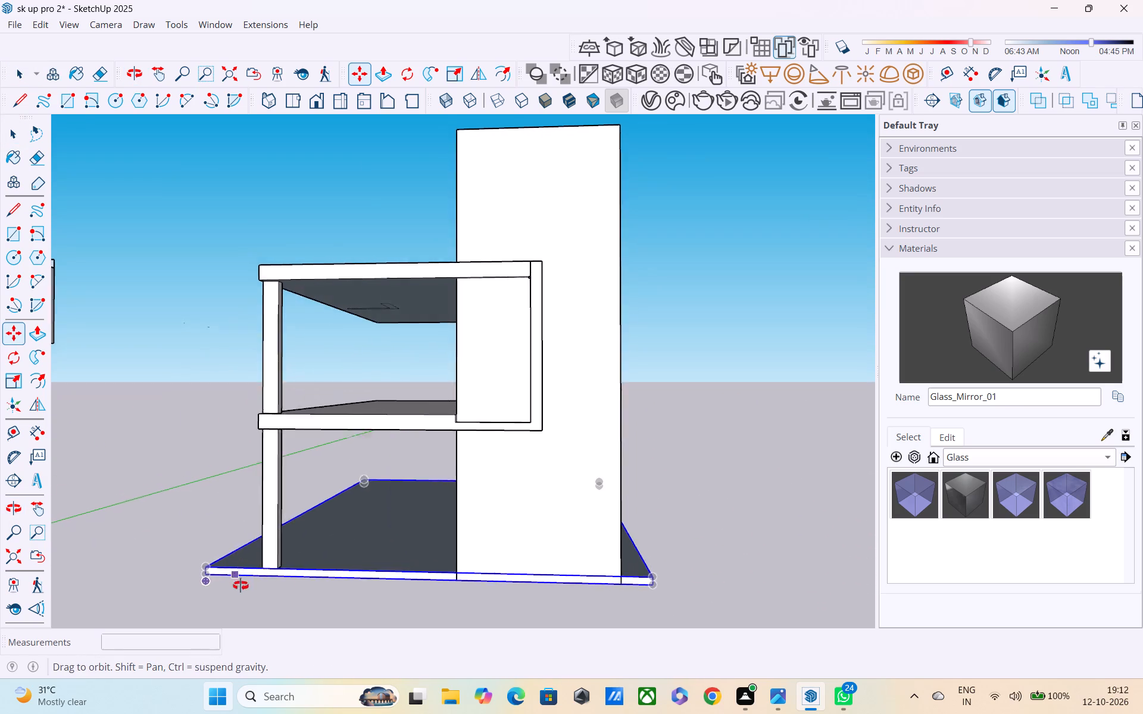
{"action": "middle_click_drag", "start_coordinate": [241, 585], "coordinate": [735, 561]}
{"action": "middle_click_drag", "start_coordinate": [522, 518], "coordinate": [926, 580]}
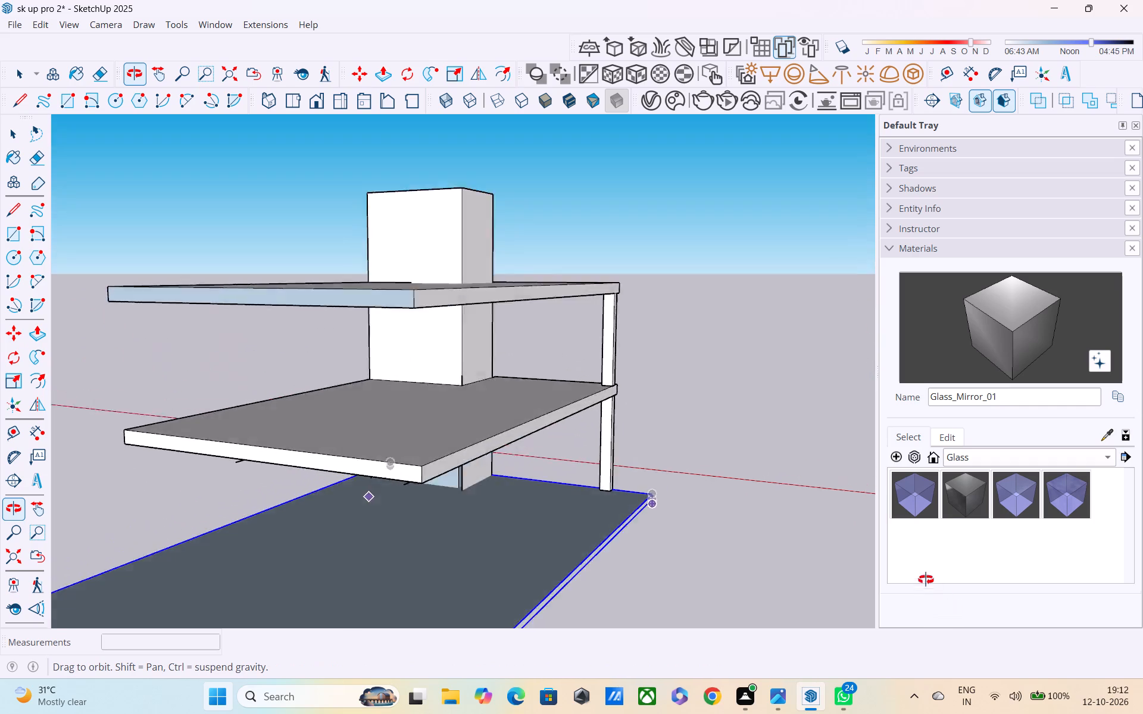
{"action": "middle_click_drag", "start_coordinate": [926, 580], "coordinate": [870, 519]}
{"action": "scroll", "coordinate": [719, 512], "scroll_direction": "up", "scroll_amount": 2}
{"action": "key", "text": "space"}
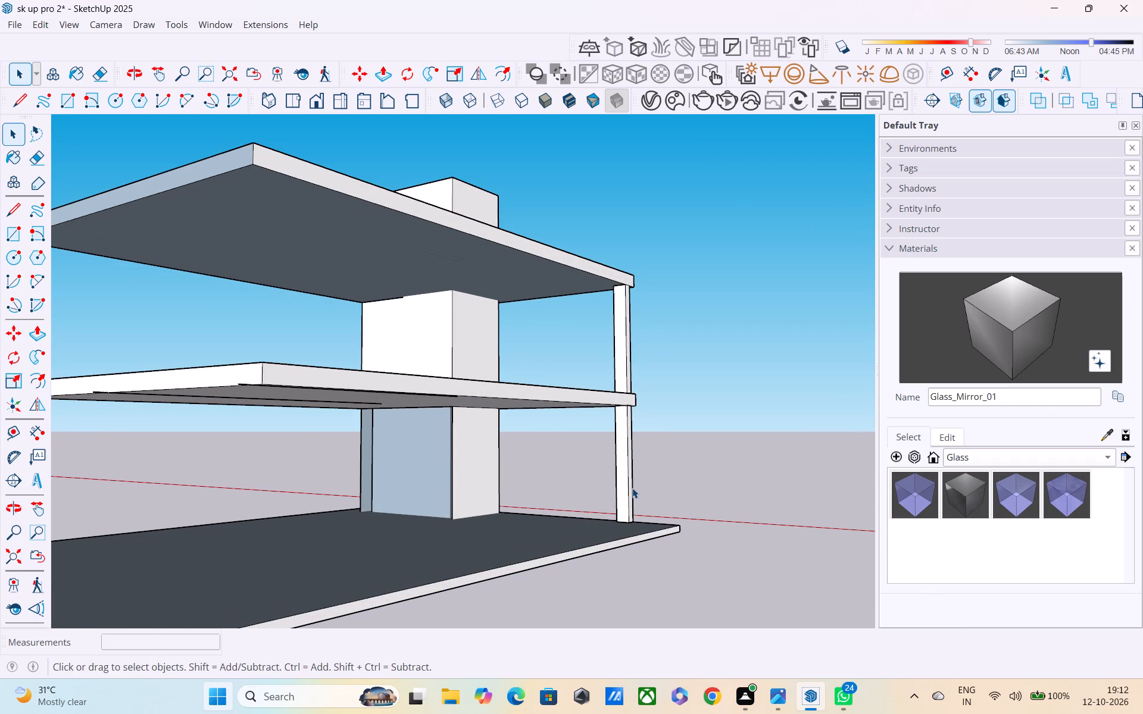
{"action": "double_click", "coordinate": [632, 488]}
{"action": "triple_click", "coordinate": [622, 498]}
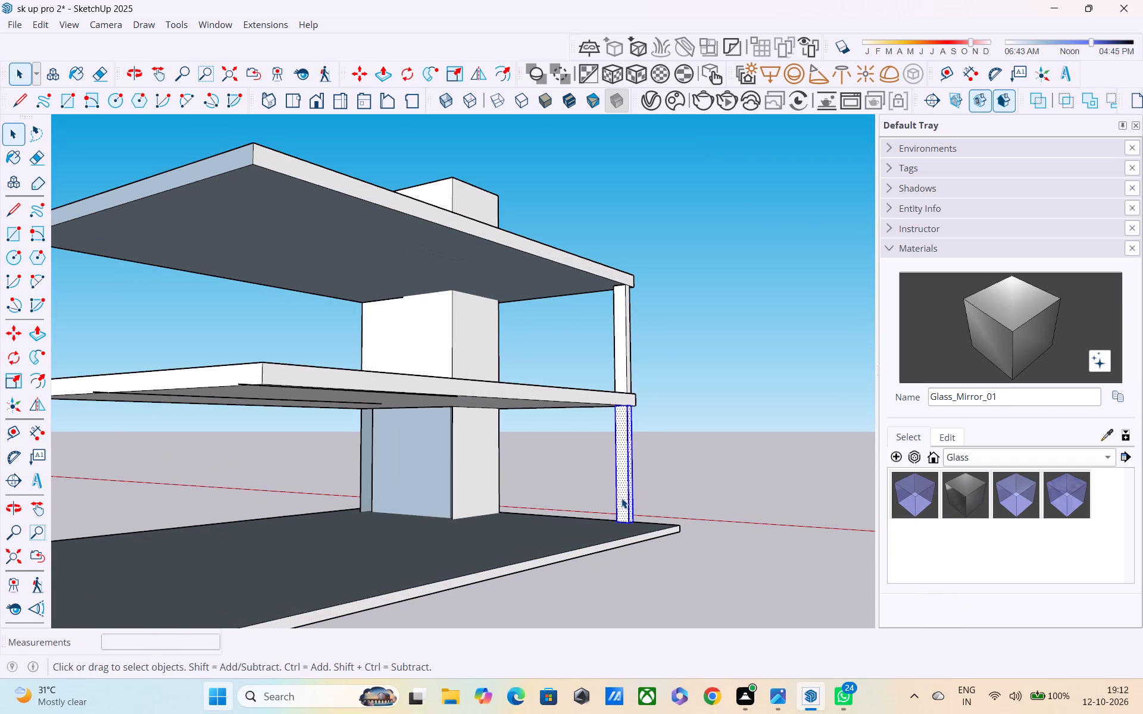
{"action": "key", "text": "m"}
{"action": "left_click", "coordinate": [630, 521]}
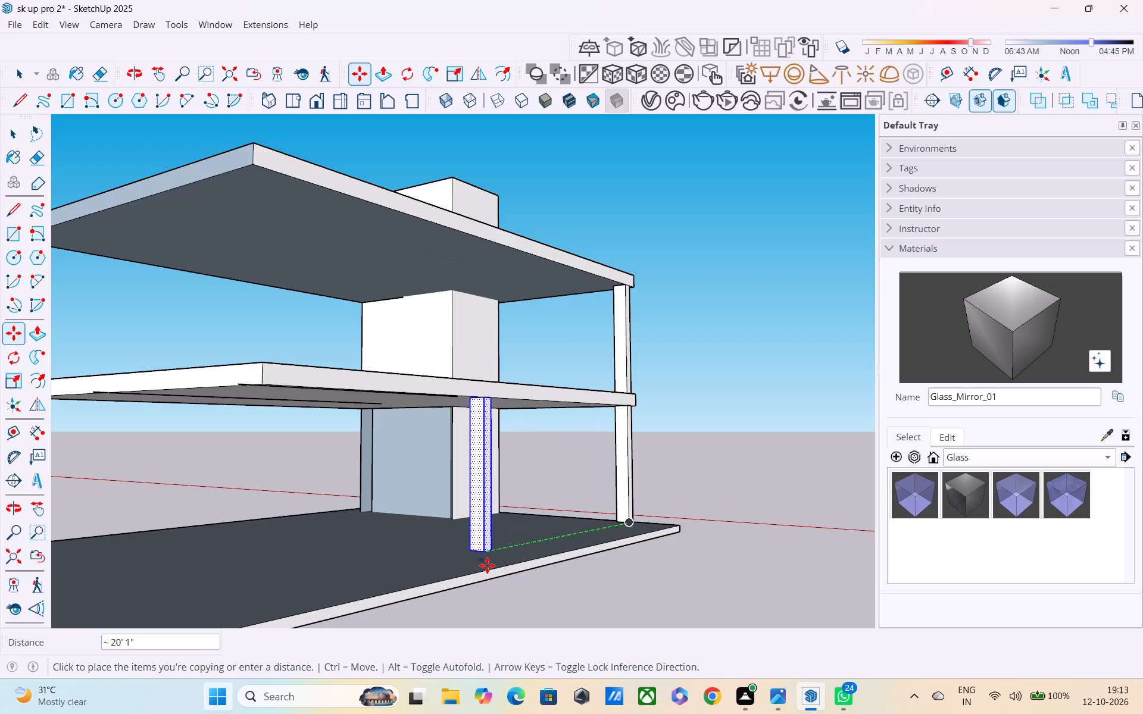
{"action": "middle_click_drag", "start_coordinate": [486, 565], "coordinate": [165, 615]}
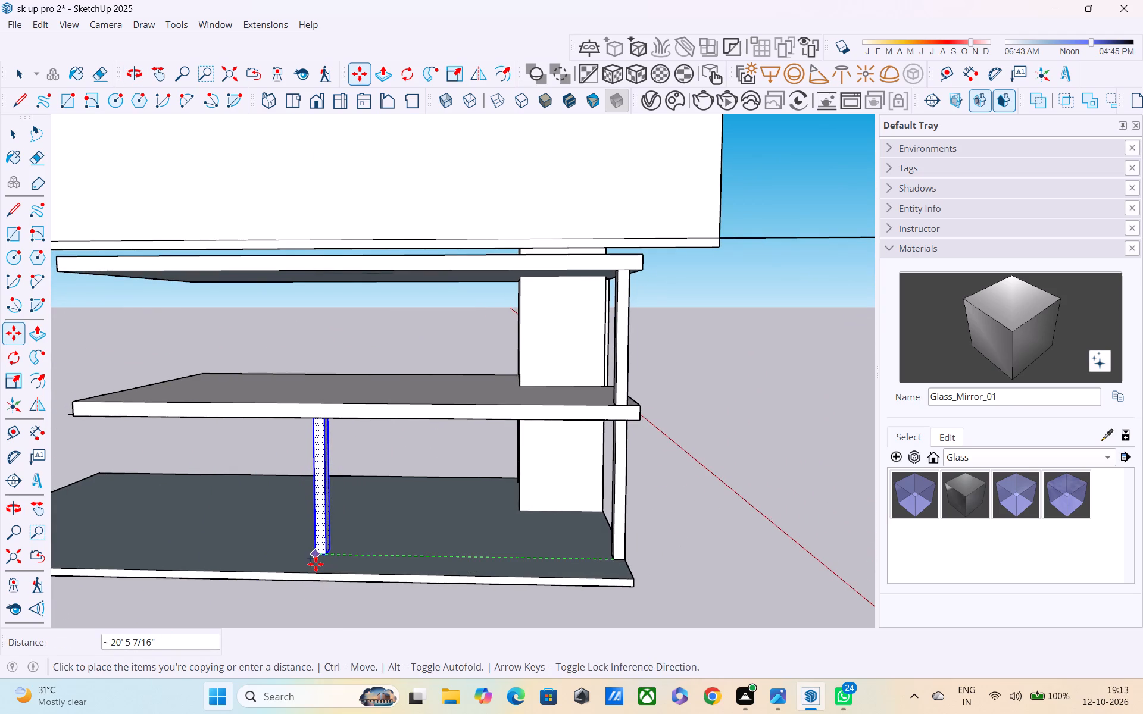
{"action": "left_click", "coordinate": [315, 566]}
Extrude the copied post's outer face about 16' 10" along the long side to the lower slab's end, forming a wall.
{"action": "middle_click_drag", "start_coordinate": [341, 583], "coordinate": [46, 602]}
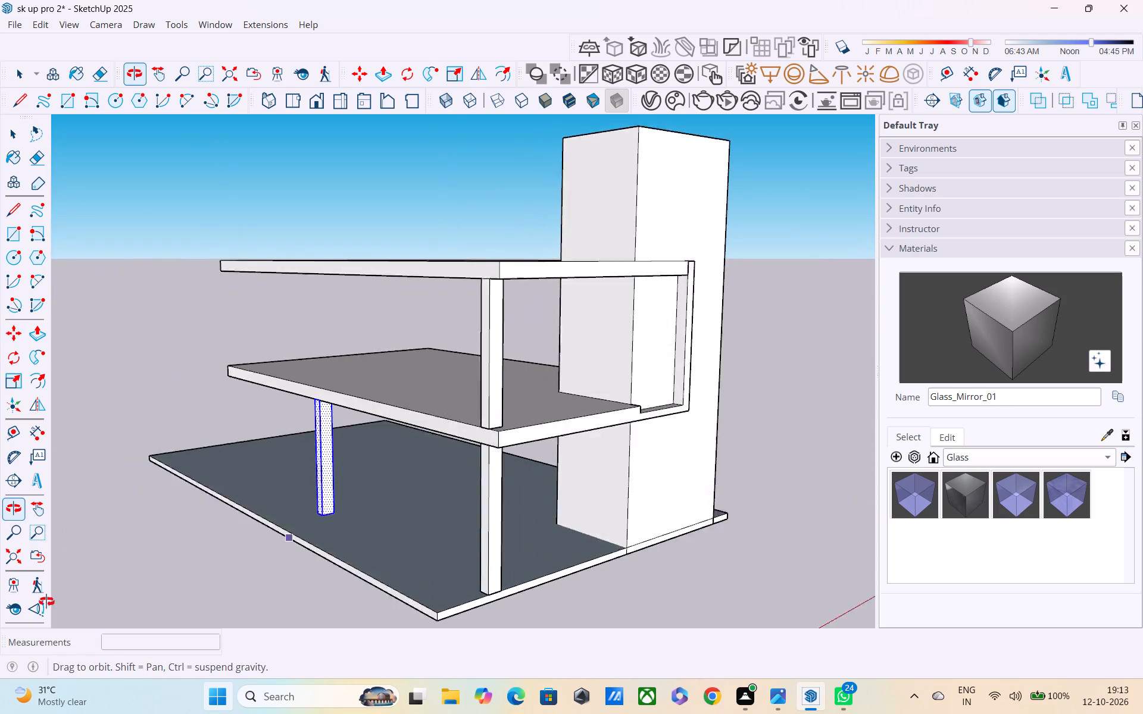
{"action": "middle_click_drag", "start_coordinate": [46, 602], "coordinate": [0, 584]}
{"action": "middle_click_drag", "start_coordinate": [414, 595], "coordinate": [275, 608]}
{"action": "scroll", "coordinate": [276, 609], "scroll_direction": "down", "scroll_amount": 2}
{"action": "middle_click_drag", "start_coordinate": [279, 607], "coordinate": [811, 660]}
{"action": "middle_click_drag", "start_coordinate": [571, 608], "coordinate": [806, 564]}
{"action": "scroll", "coordinate": [535, 558], "scroll_direction": "up", "scroll_amount": 1}
{"action": "middle_click_drag", "start_coordinate": [537, 550], "coordinate": [713, 515]}
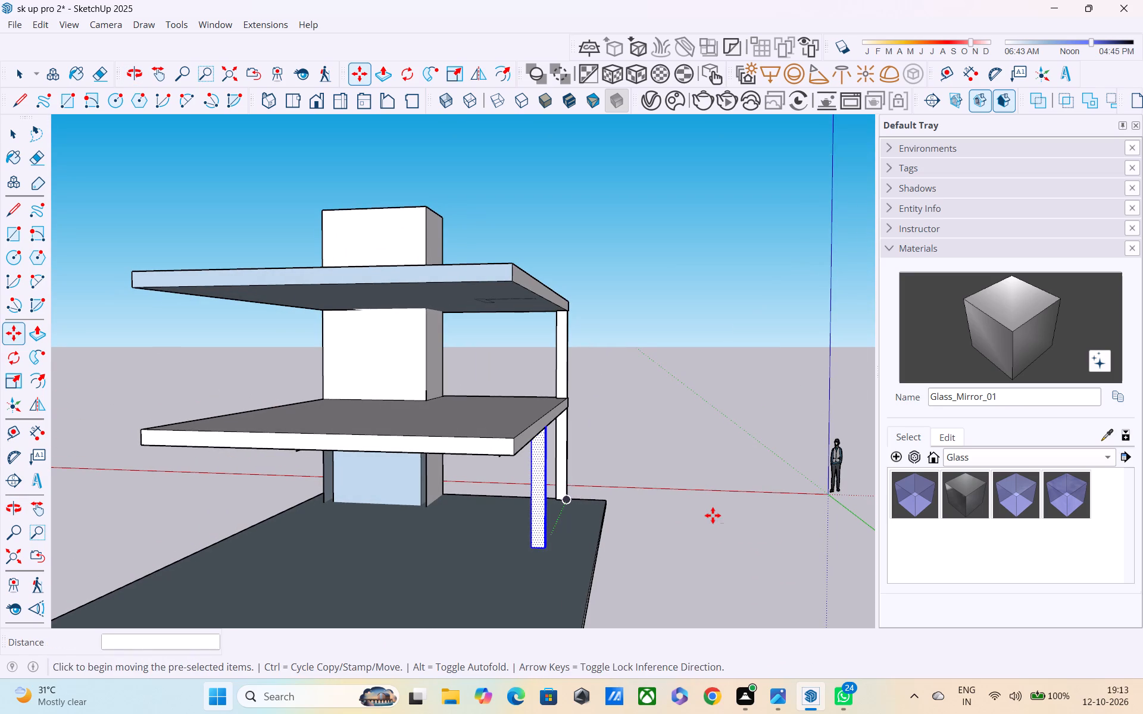
{"action": "key", "text": "Escape"}
{"action": "key", "text": "p"}
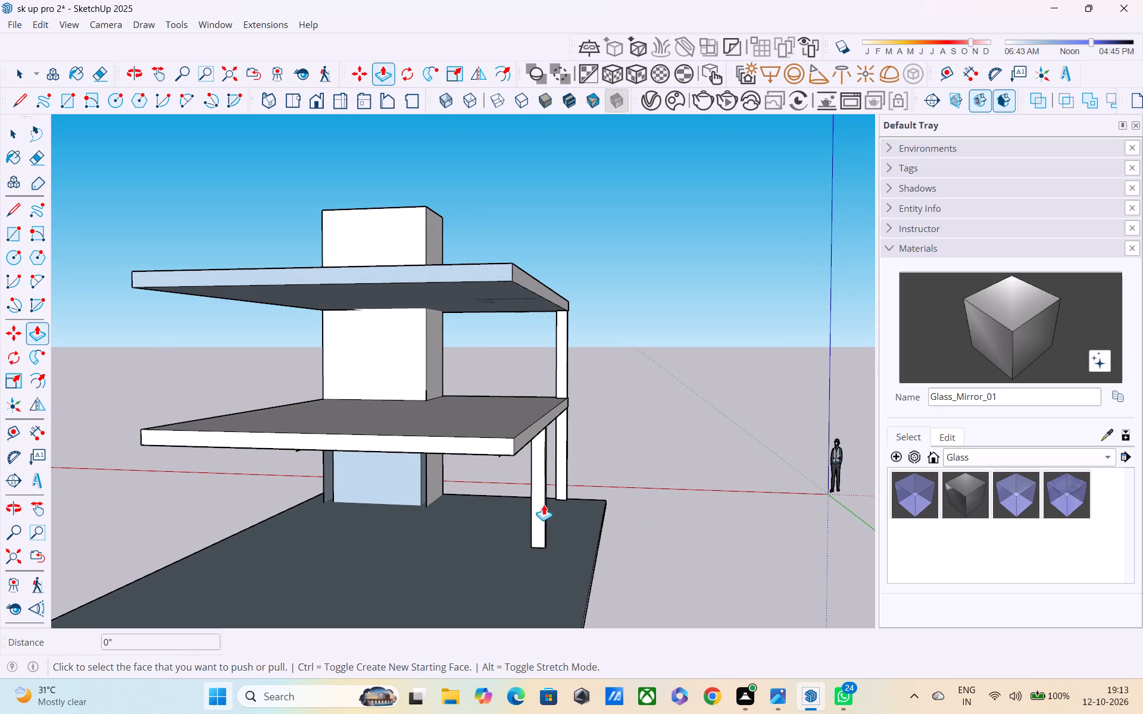
{"action": "left_click", "coordinate": [535, 483]}
{"action": "scroll", "coordinate": [525, 536], "scroll_direction": "down", "scroll_amount": 2}
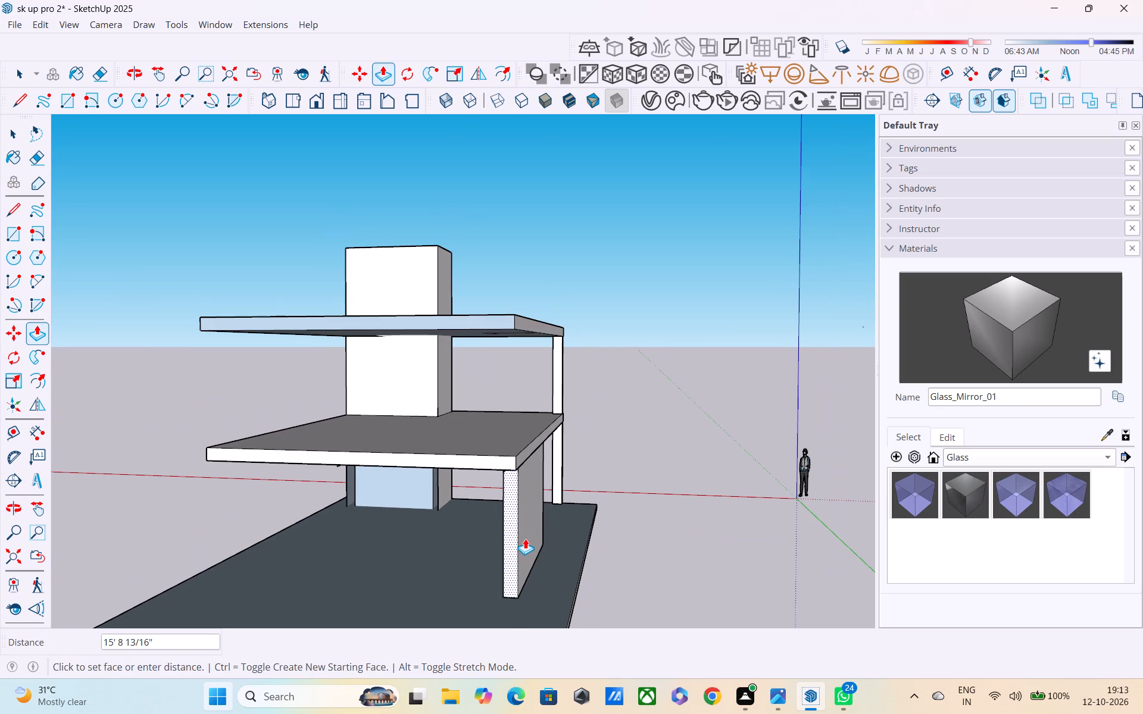
{"action": "middle_click_drag", "start_coordinate": [521, 540], "coordinate": [348, 564]}
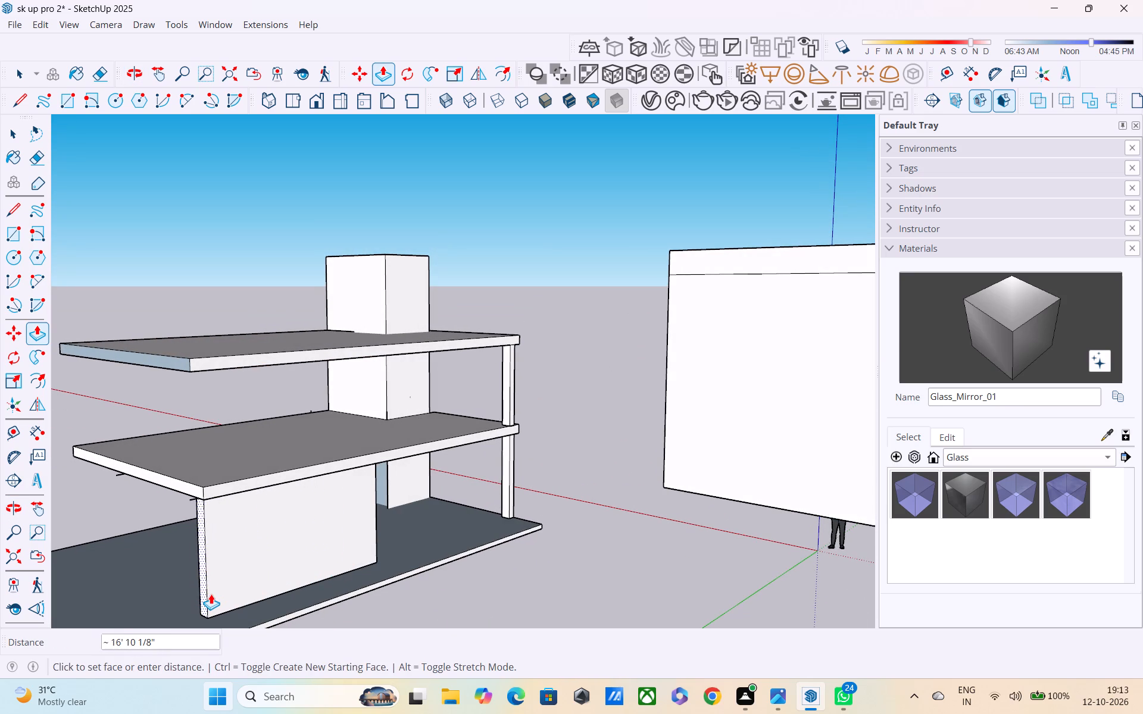
{"action": "left_click", "coordinate": [211, 594]}
Delete the two stray edges poking out beneath the lower slab at the new wall's end.
{"action": "middle_click_drag", "start_coordinate": [221, 599], "coordinate": [705, 587]}
{"action": "scroll", "coordinate": [707, 586], "scroll_direction": "down", "scroll_amount": 3}
{"action": "middle_click_drag", "start_coordinate": [682, 607], "coordinate": [786, 585]}
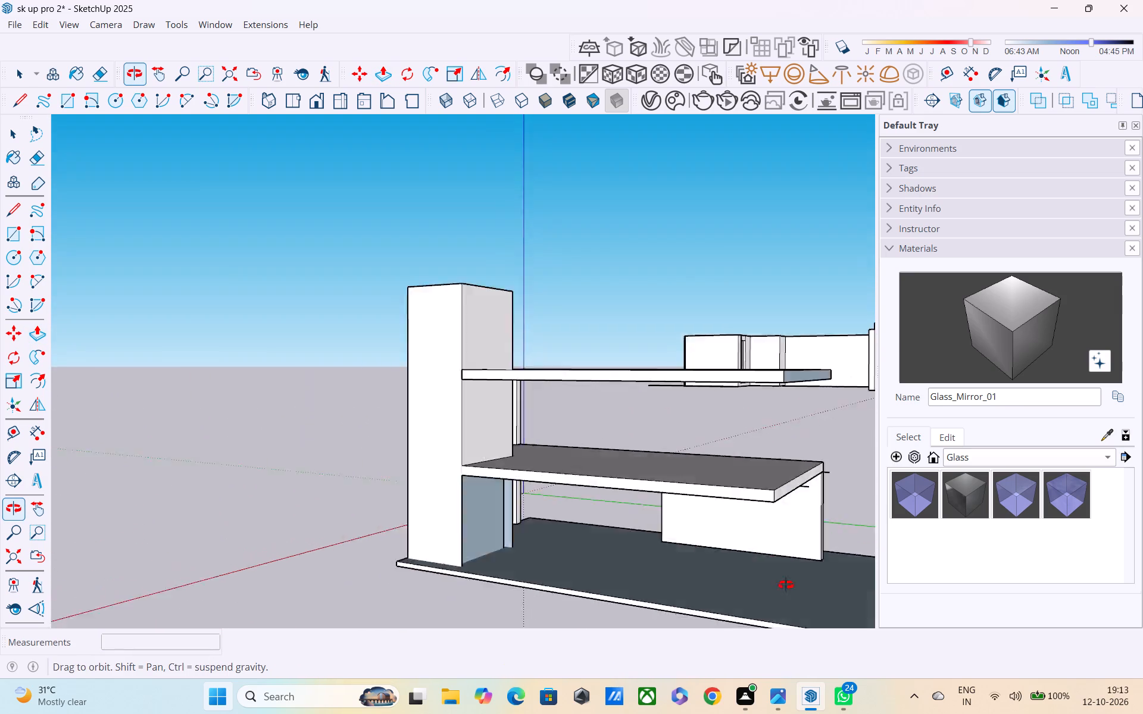
{"action": "middle_click_drag", "start_coordinate": [786, 585], "coordinate": [536, 600]}
{"action": "key", "text": "Escape"}
{"action": "scroll", "coordinate": [533, 578], "scroll_direction": "up", "scroll_amount": 2}
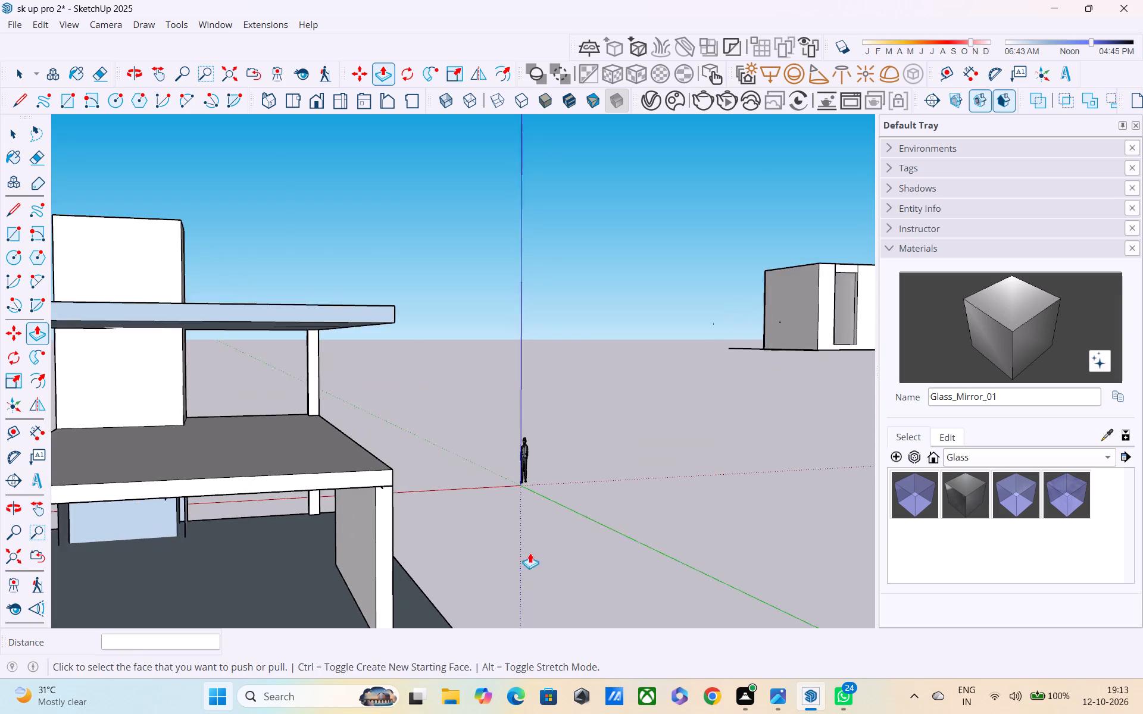
{"action": "scroll", "coordinate": [530, 553], "scroll_direction": "up", "scroll_amount": 2}
{"action": "key", "text": "space"}
{"action": "middle_click_drag", "start_coordinate": [376, 495], "coordinate": [473, 522]}
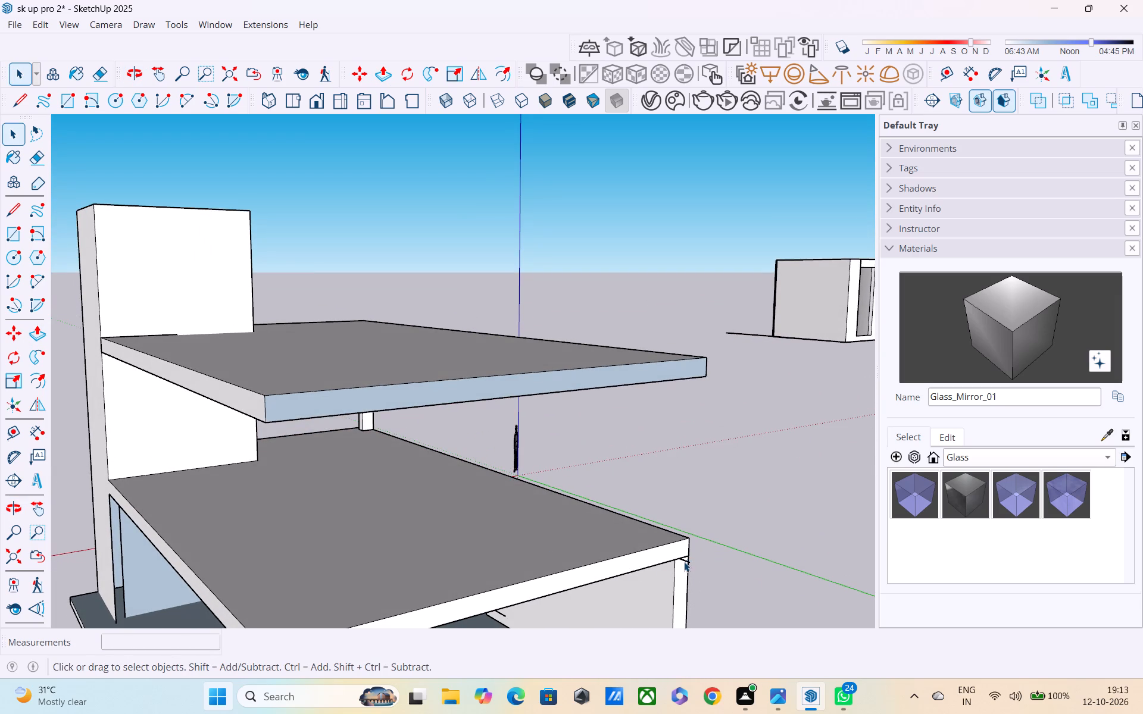
{"action": "left_click", "coordinate": [686, 560]}
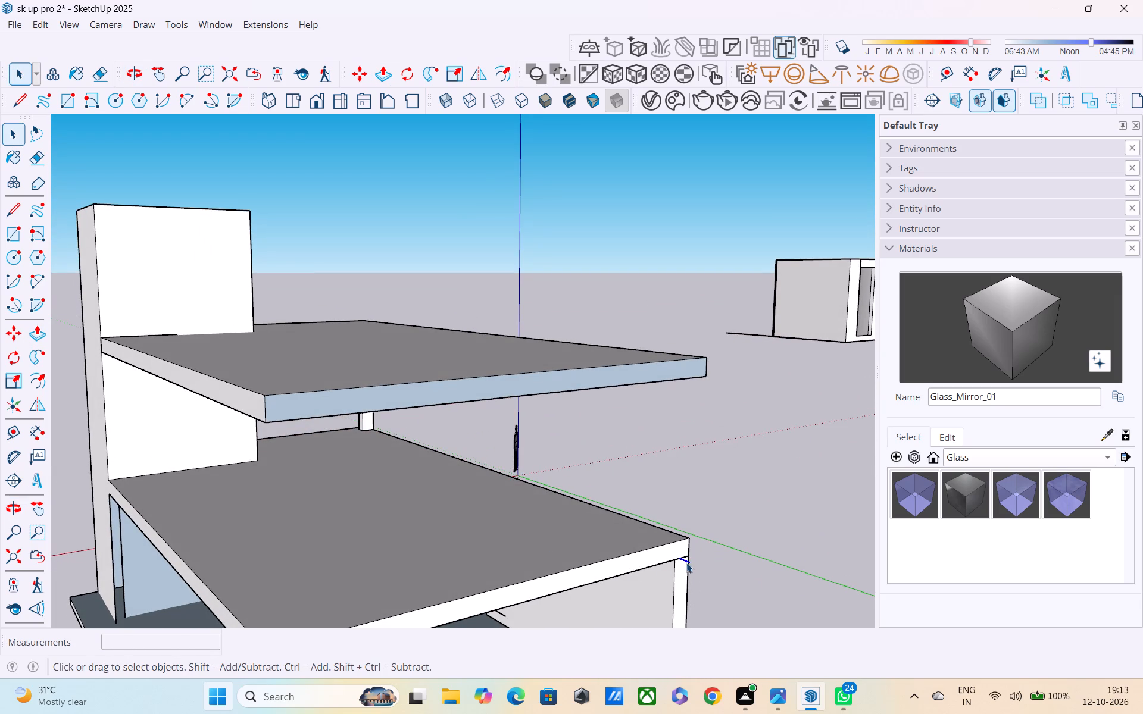
{"action": "key", "text": "Delete"}
{"action": "middle_click_drag", "start_coordinate": [692, 577], "coordinate": [821, 500]}
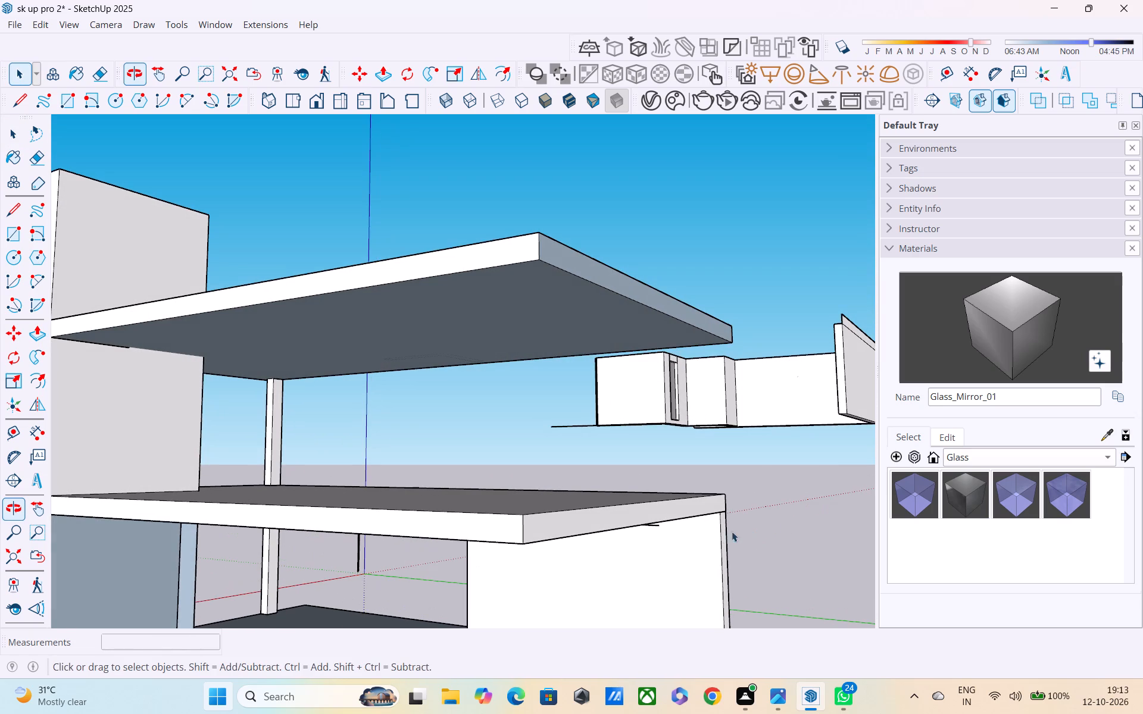
{"action": "left_click", "coordinate": [656, 526]}
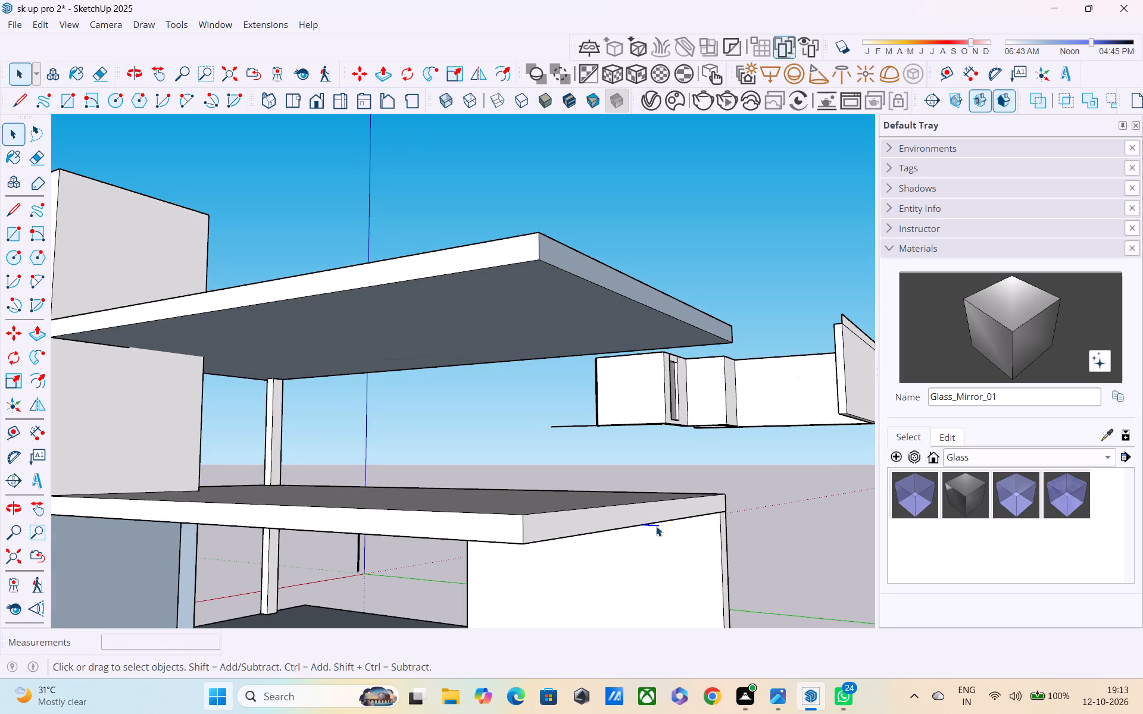
{"action": "key", "text": "Delete"}
Draw a 9' 6" vertical line on the wall's inner face, 1' in from its outer end.
{"action": "scroll", "coordinate": [660, 536], "scroll_direction": "down", "scroll_amount": 2}
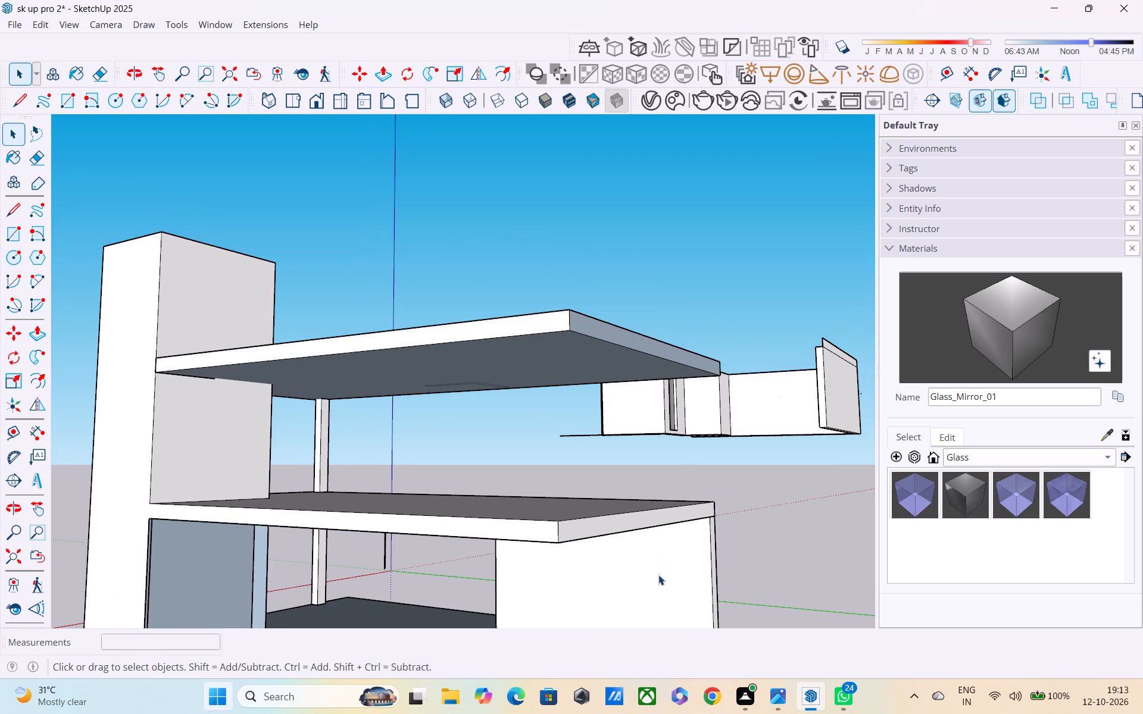
{"action": "middle_click_drag", "start_coordinate": [655, 581], "coordinate": [424, 565], "text": "shift"}
{"action": "scroll", "coordinate": [424, 565], "scroll_direction": "down", "scroll_amount": 4}
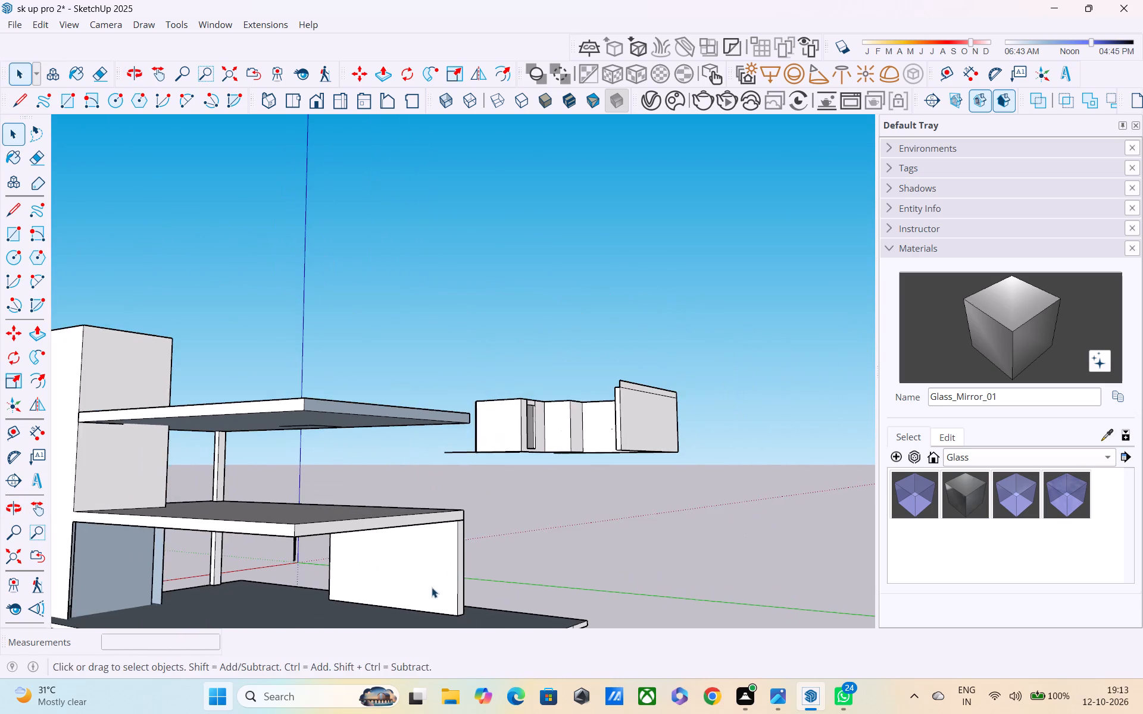
{"action": "middle_click_drag", "start_coordinate": [419, 590], "coordinate": [627, 584]}
{"action": "scroll", "coordinate": [629, 584], "scroll_direction": "down", "scroll_amount": 4}
{"action": "middle_click_drag", "start_coordinate": [724, 584], "coordinate": [701, 623]}
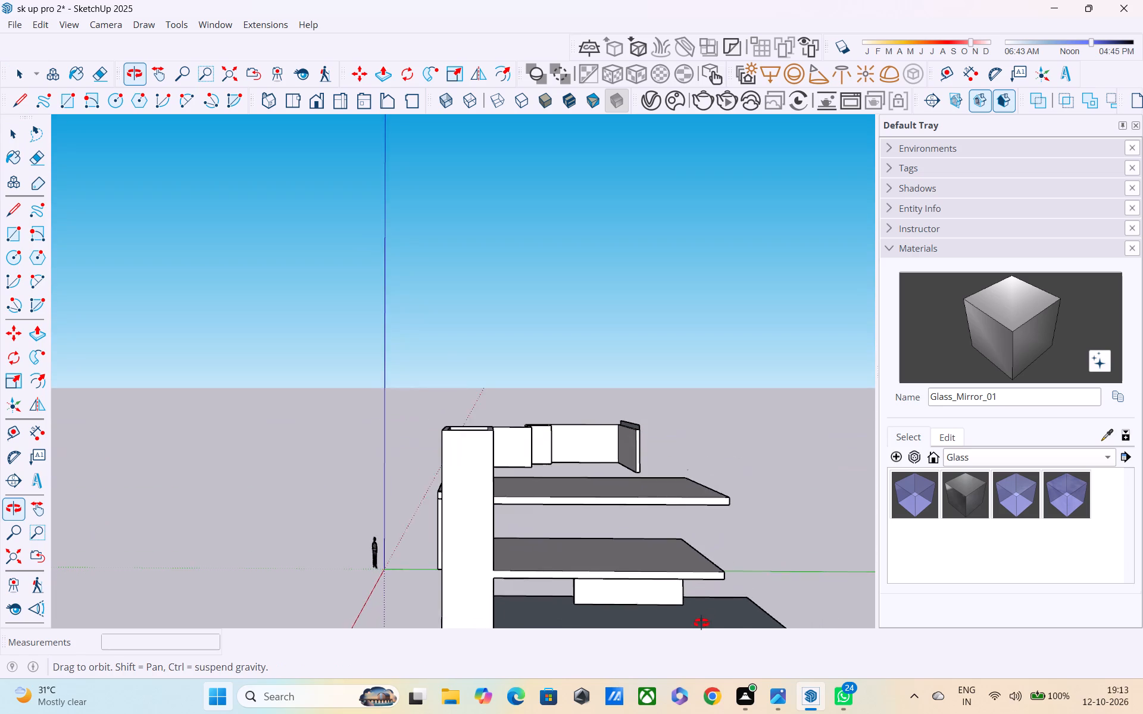
{"action": "middle_click_drag", "start_coordinate": [701, 623], "coordinate": [701, 625]}
{"action": "scroll", "coordinate": [700, 622], "scroll_direction": "up", "scroll_amount": 3}
{"action": "middle_click_drag", "start_coordinate": [691, 582], "coordinate": [682, 535]}
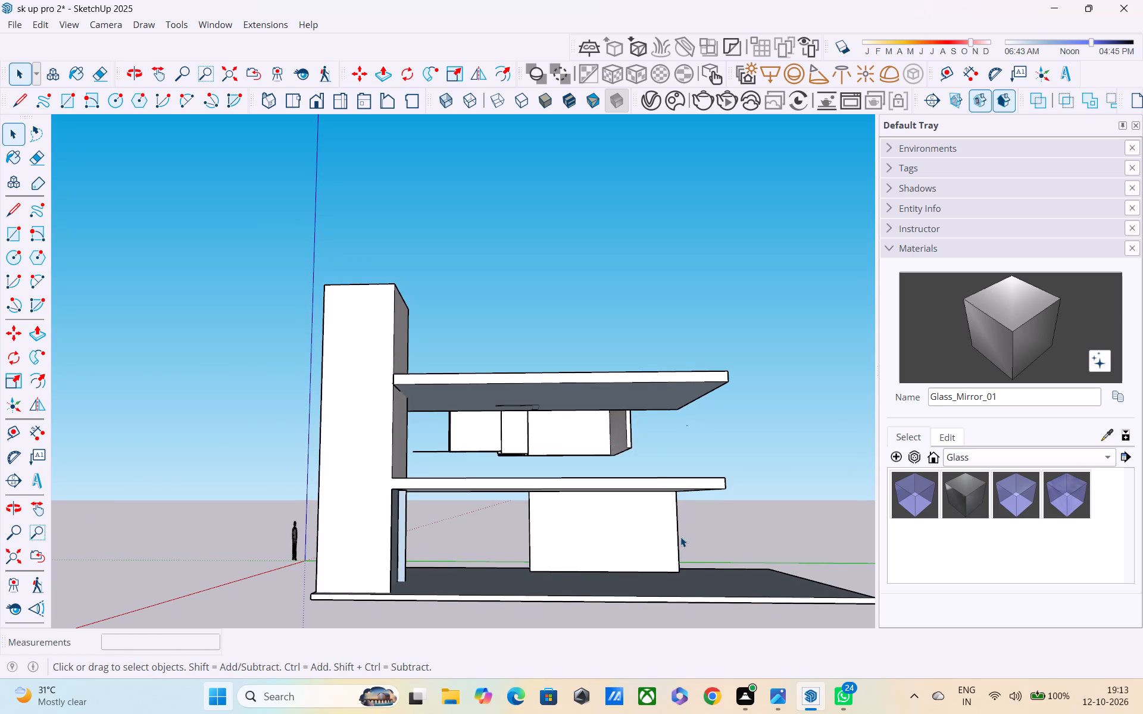
{"action": "type", "text": "L"}
{"action": "key", "text": "space"}
{"action": "middle_click_drag", "start_coordinate": [689, 502], "coordinate": [683, 501]}
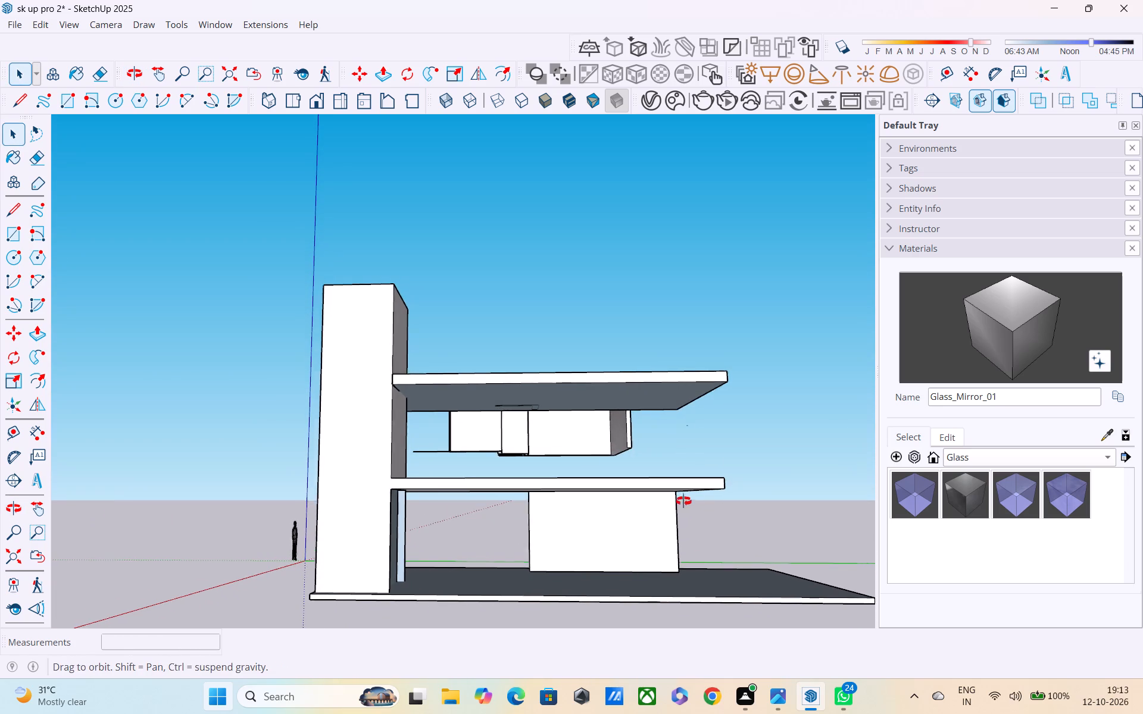
{"action": "middle_click_drag", "start_coordinate": [683, 501], "coordinate": [632, 497]}
{"action": "scroll", "coordinate": [632, 509], "scroll_direction": "up", "scroll_amount": 2}
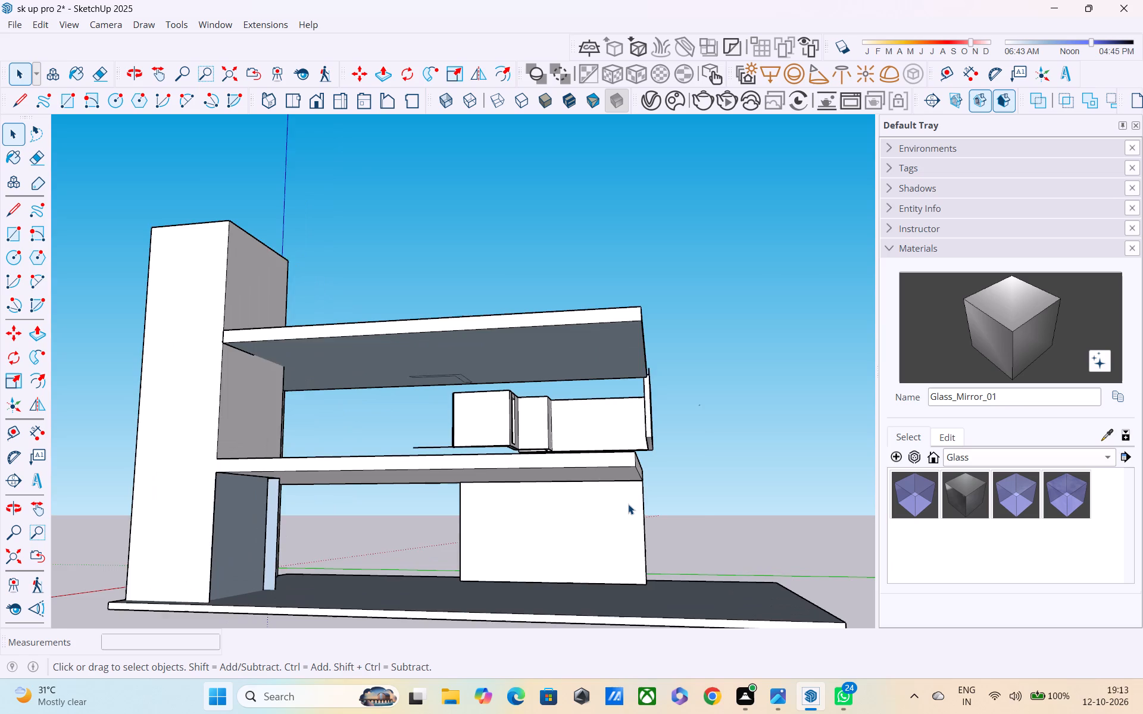
{"action": "scroll", "coordinate": [628, 504], "scroll_direction": "up", "scroll_amount": 2}
{"action": "key", "text": "l"}
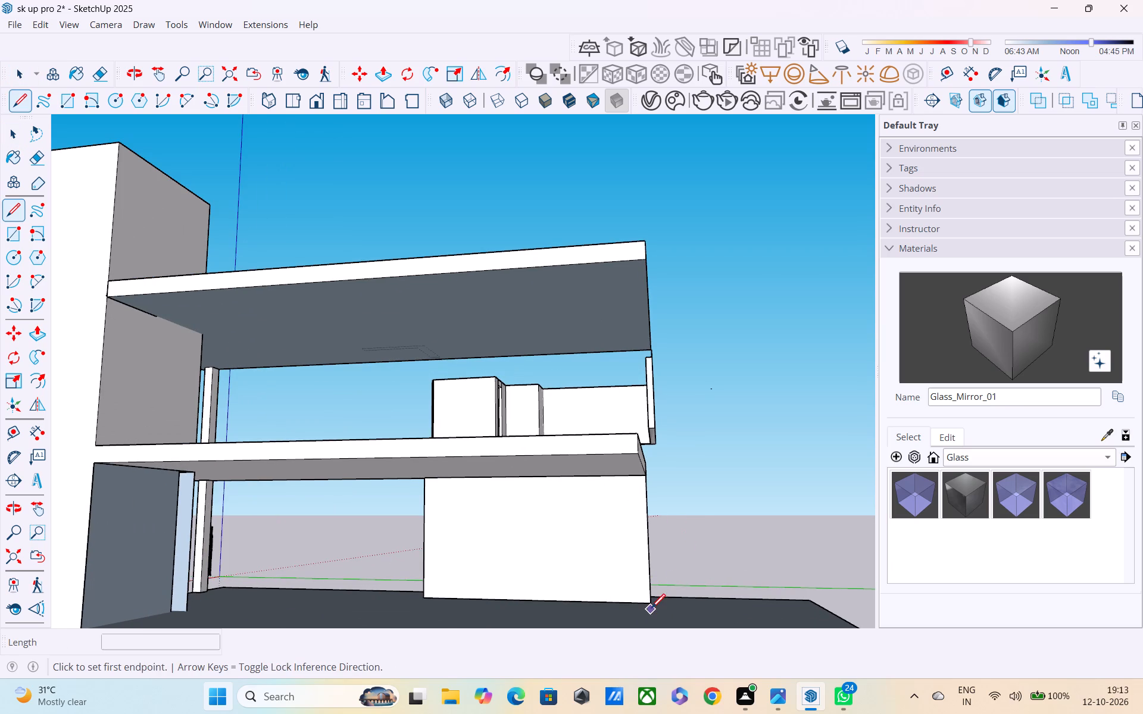
{"action": "left_click", "coordinate": [651, 604]}
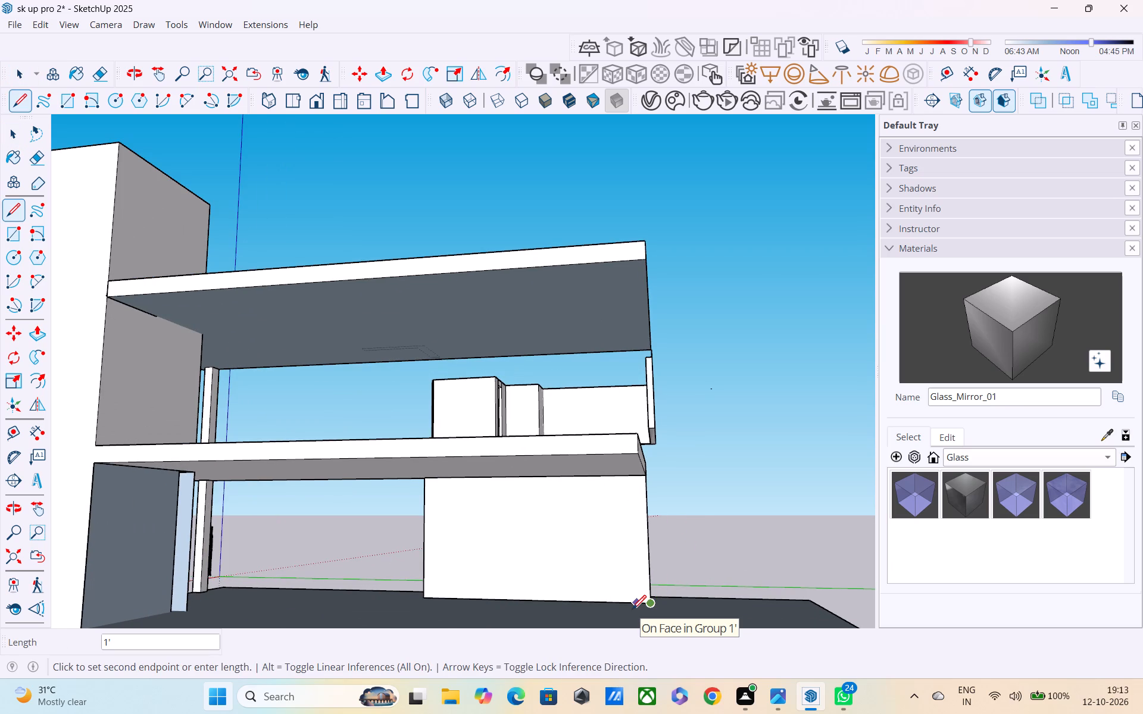
{"action": "left_click", "coordinate": [632, 610]}
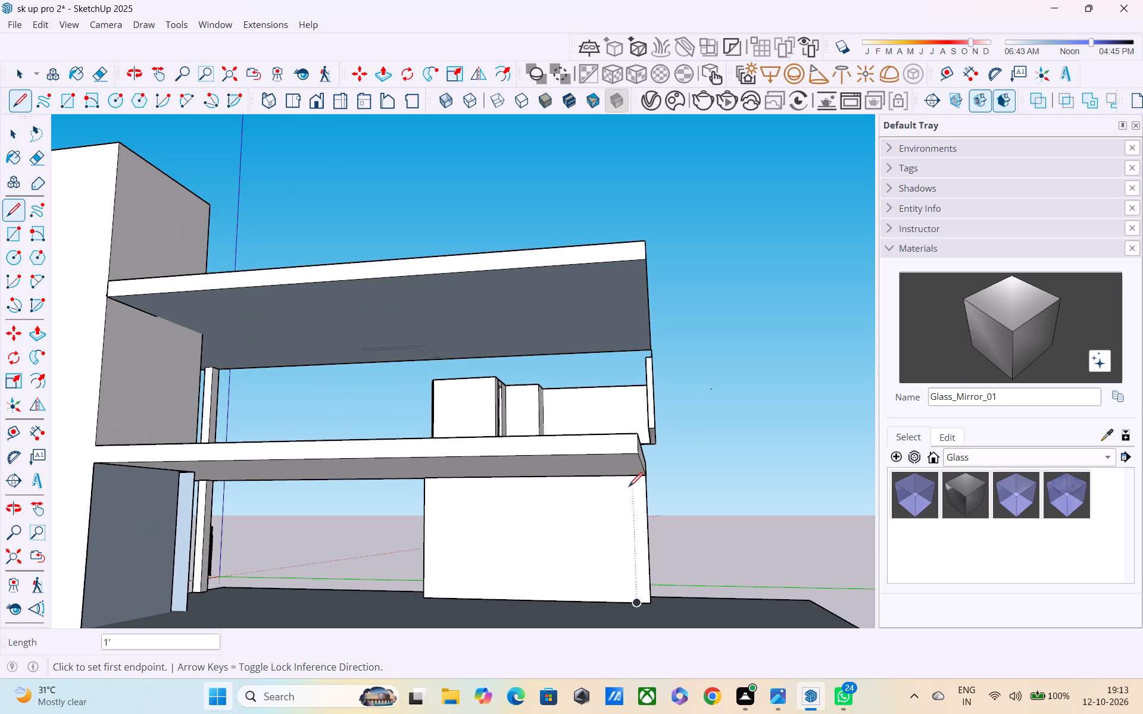
{"action": "left_click", "coordinate": [629, 482]}
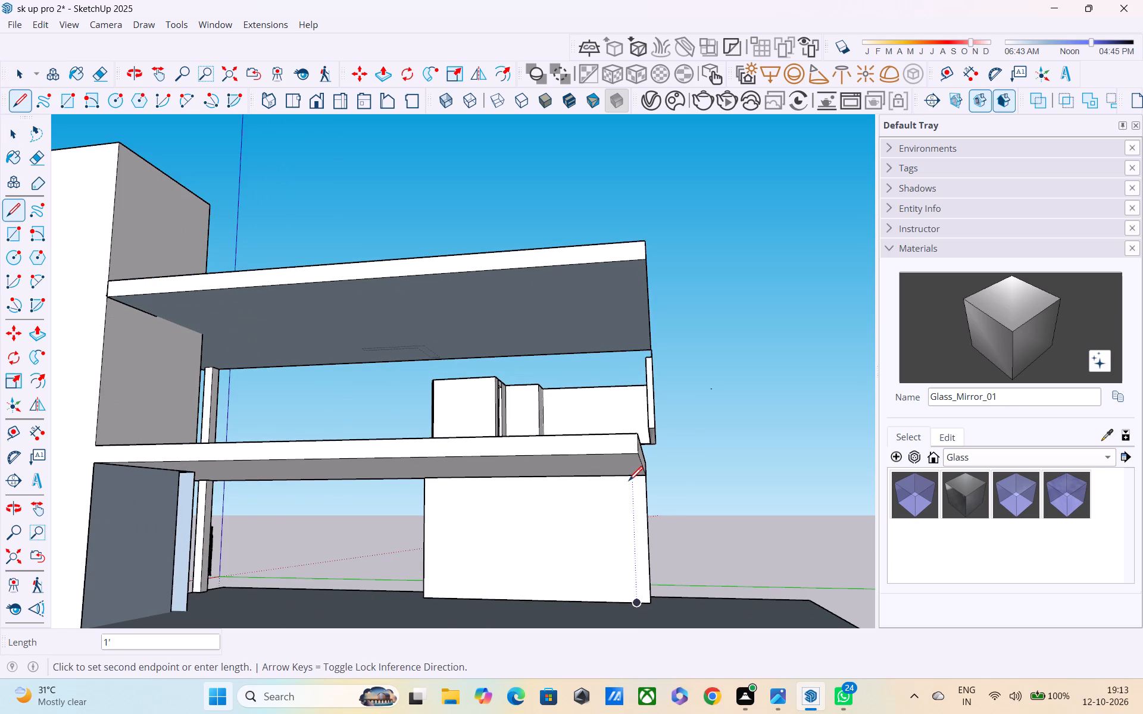
{"action": "left_click", "coordinate": [629, 478]}
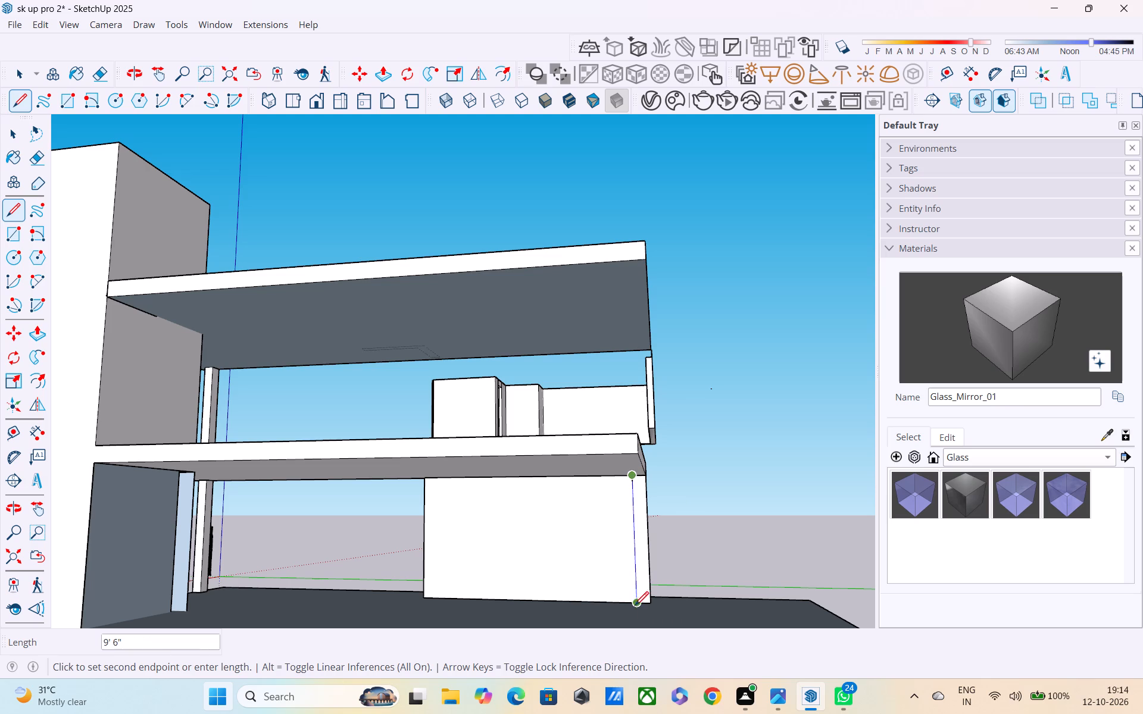
{"action": "left_click", "coordinate": [635, 607]}
{"action": "key", "text": "Escape"}
Extrude the 1' strip about 22' 11" across the lower slab's width to its opposite edge, forming an end wall.
{"action": "key", "text": "p"}
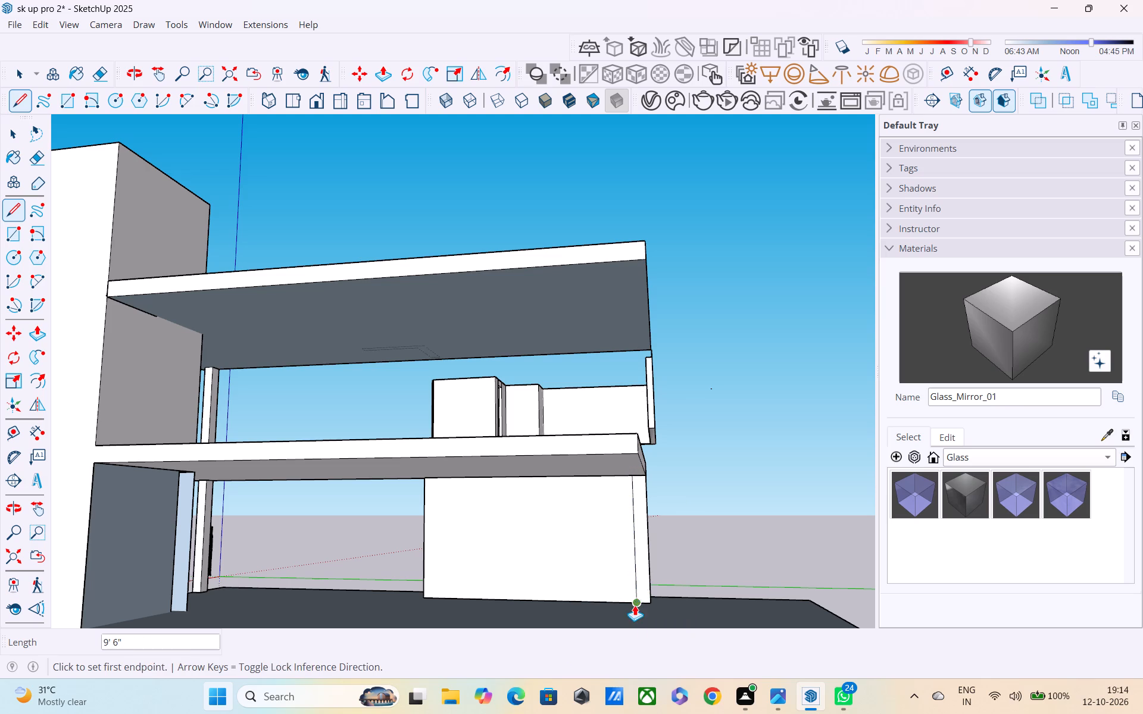
{"action": "left_click", "coordinate": [645, 572]}
{"action": "middle_click_drag", "start_coordinate": [640, 593], "coordinate": [625, 593]}
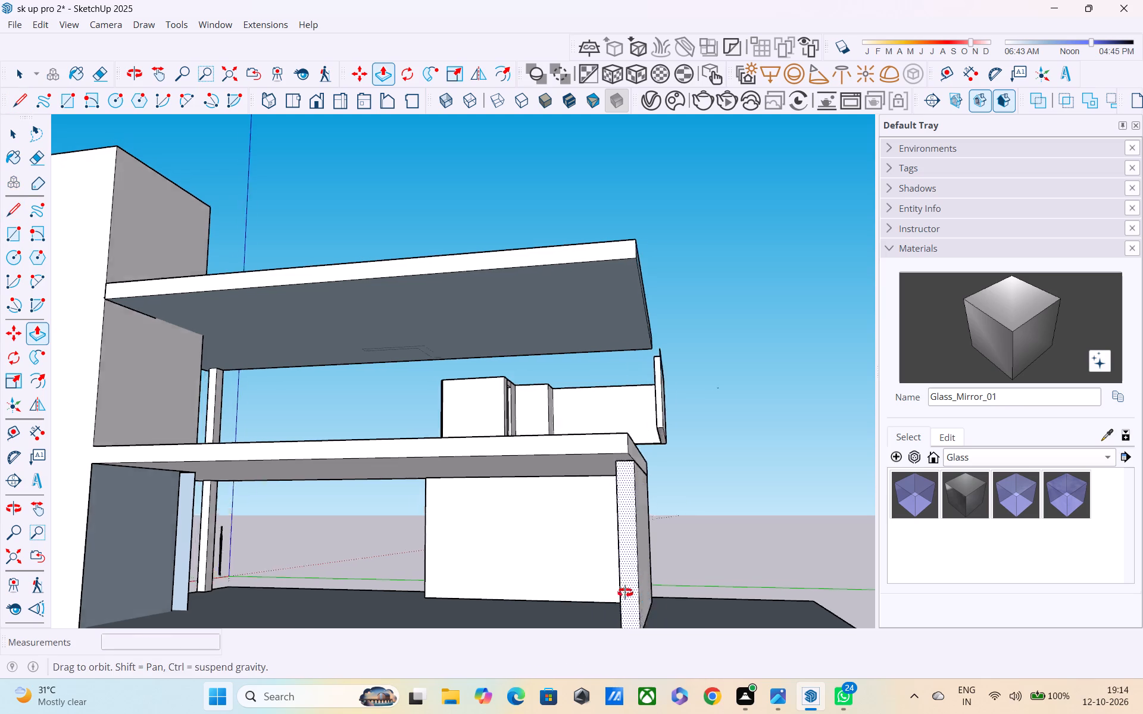
{"action": "middle_click_drag", "start_coordinate": [625, 593], "coordinate": [409, 637]}
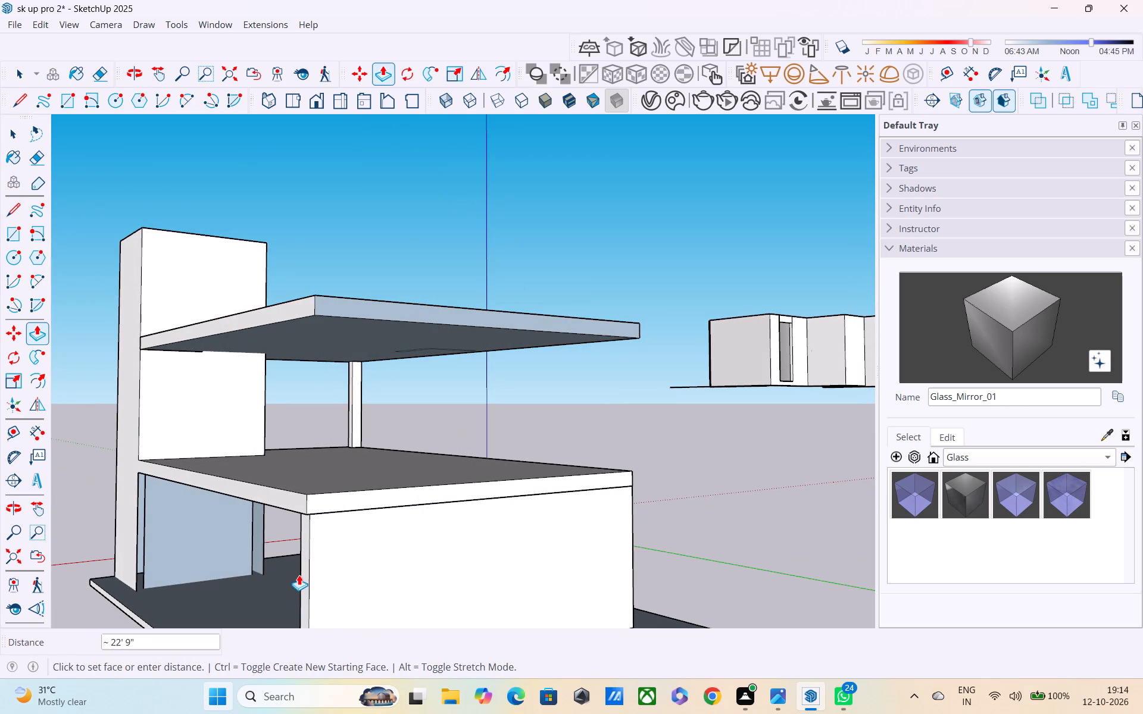
{"action": "left_click", "coordinate": [302, 505]}
Draw a vertical line about 9' 5/8" high on the end wall's inner face, 1' in from its outer edge.
{"action": "middle_click_drag", "start_coordinate": [302, 516], "coordinate": [633, 536]}
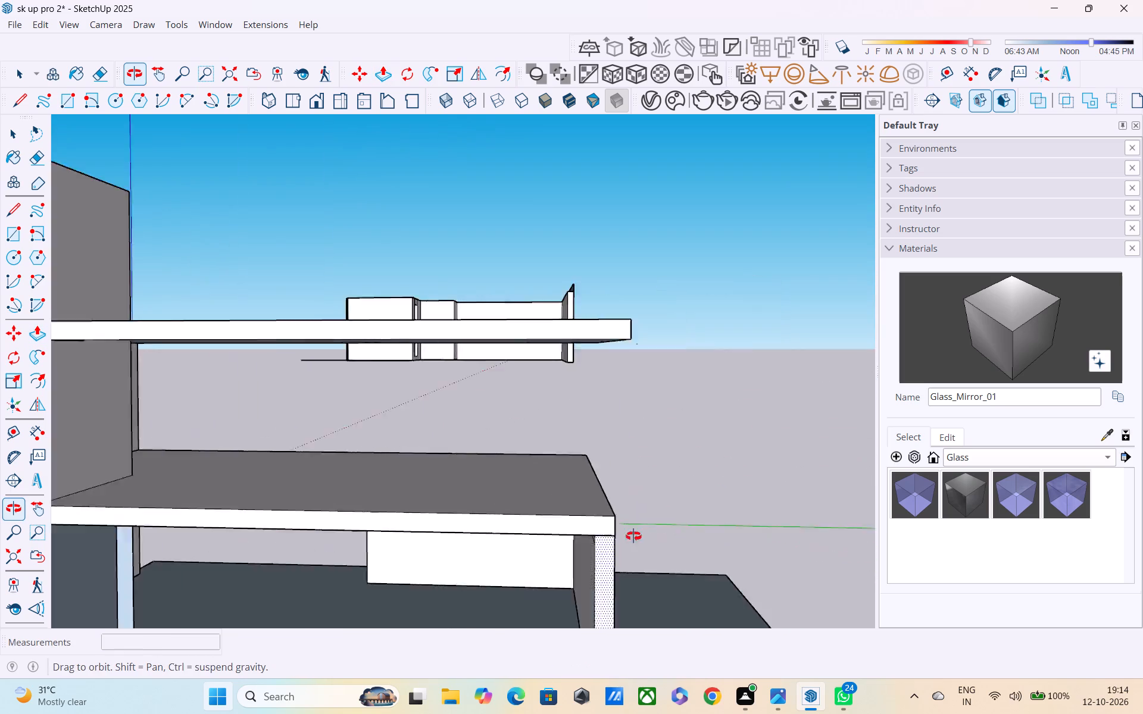
{"action": "middle_click_drag", "start_coordinate": [633, 536], "coordinate": [711, 517]}
{"action": "scroll", "coordinate": [711, 517], "scroll_direction": "down", "scroll_amount": 3}
{"action": "middle_click_drag", "start_coordinate": [474, 581], "coordinate": [307, 560]}
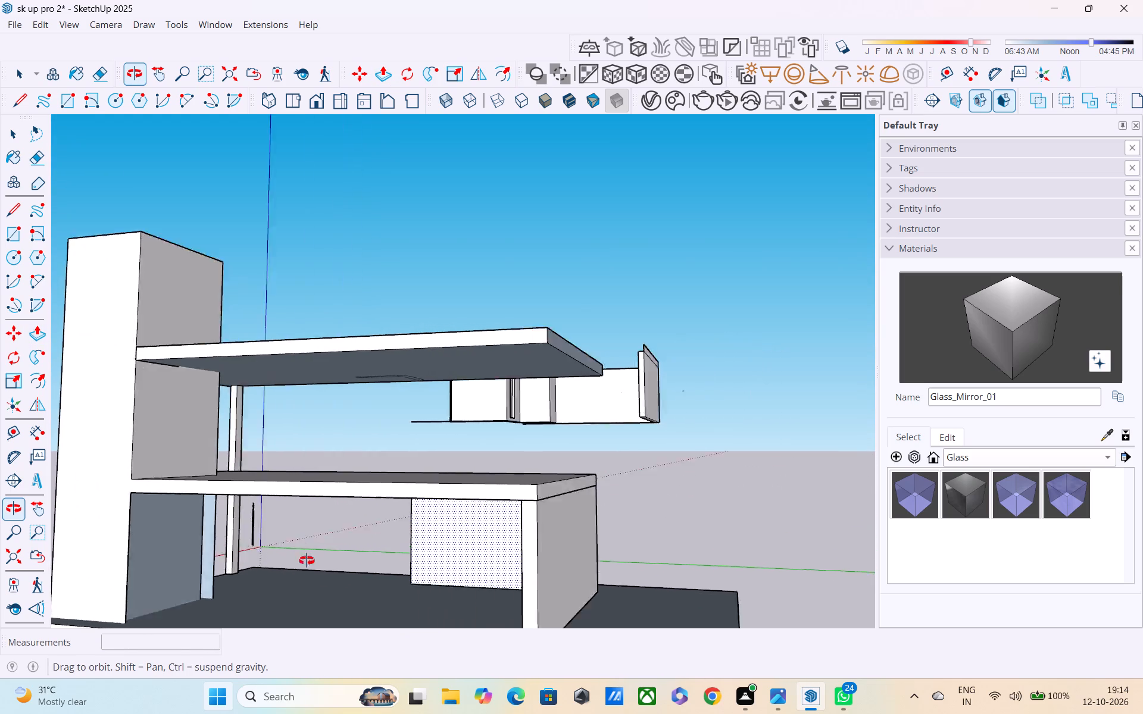
{"action": "middle_click_drag", "start_coordinate": [307, 560], "coordinate": [695, 547]}
{"action": "middle_click_drag", "start_coordinate": [695, 547], "coordinate": [729, 574]}
{"action": "scroll", "coordinate": [710, 575], "scroll_direction": "up", "scroll_amount": 3}
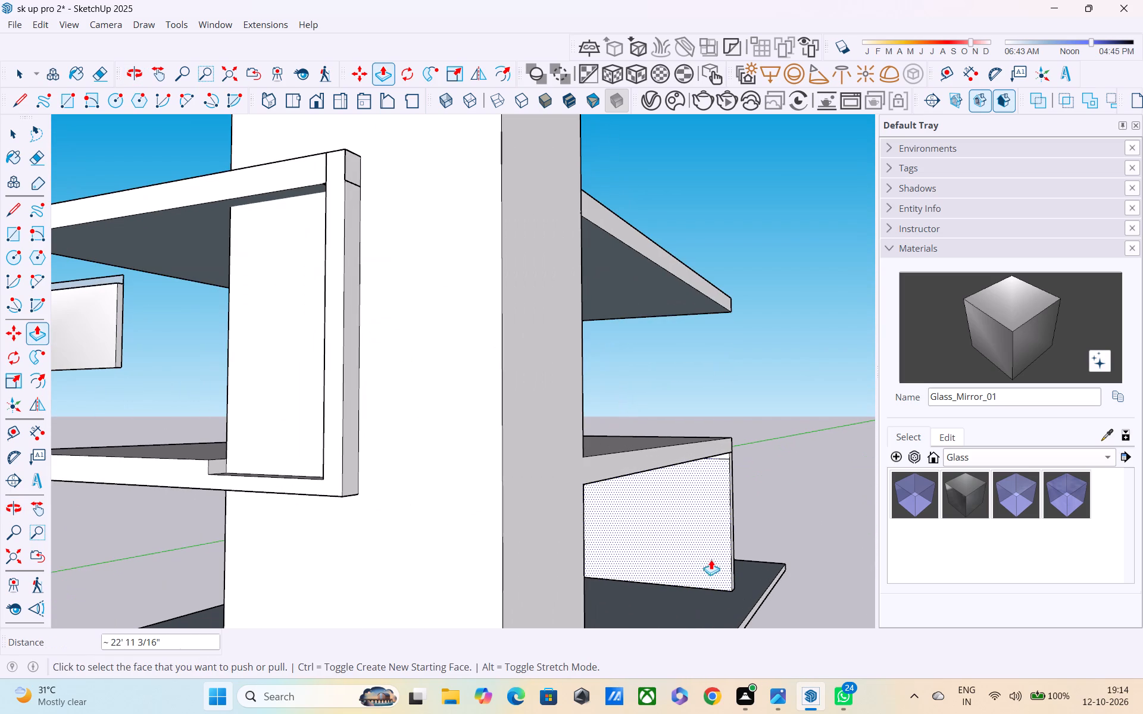
{"action": "key", "text": "space"}
{"action": "type", "text": "L"}
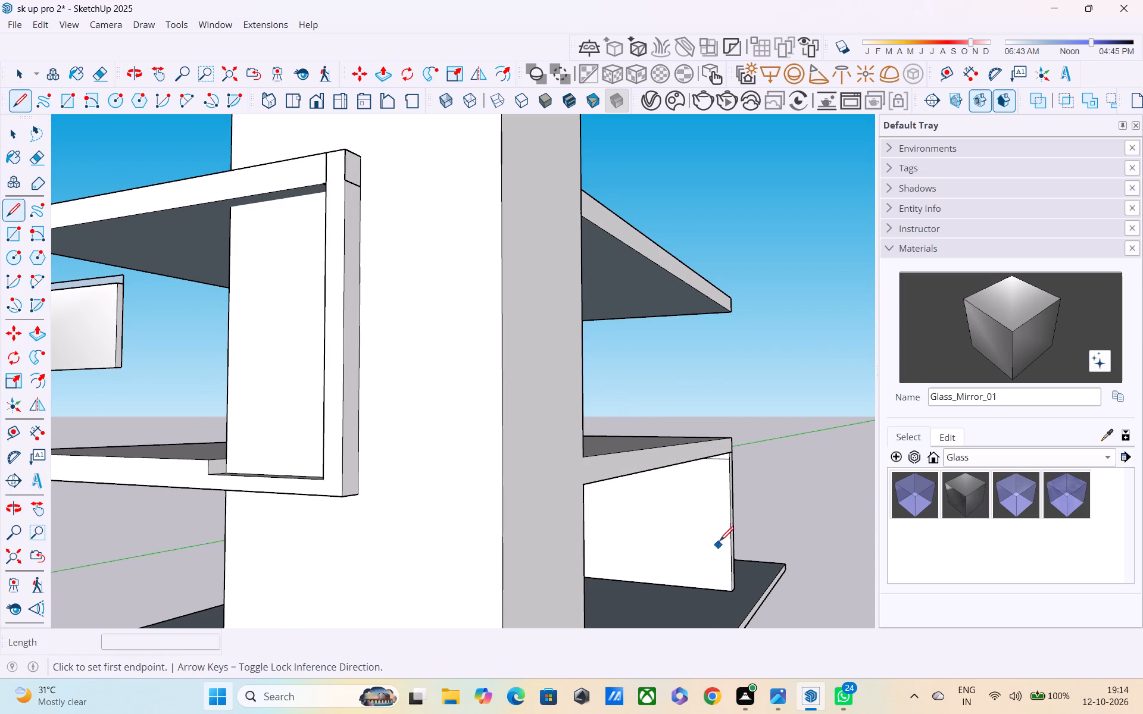
{"action": "left_click", "coordinate": [732, 590]}
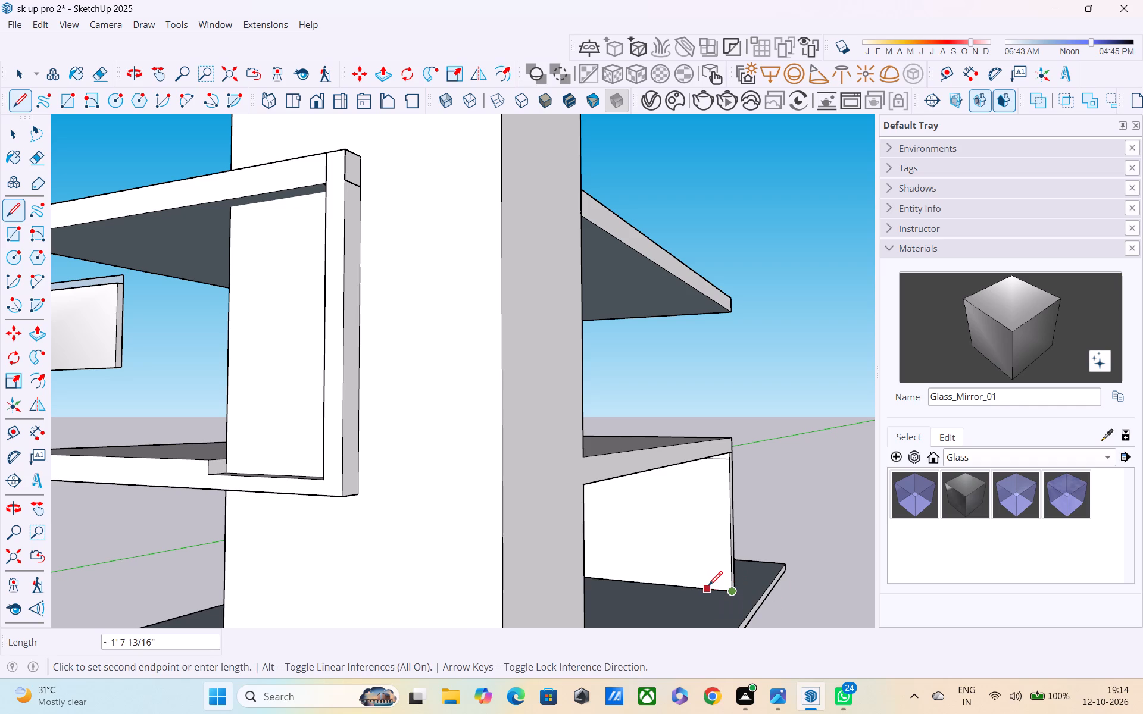
{"action": "middle_click_drag", "start_coordinate": [733, 564], "coordinate": [769, 545]}
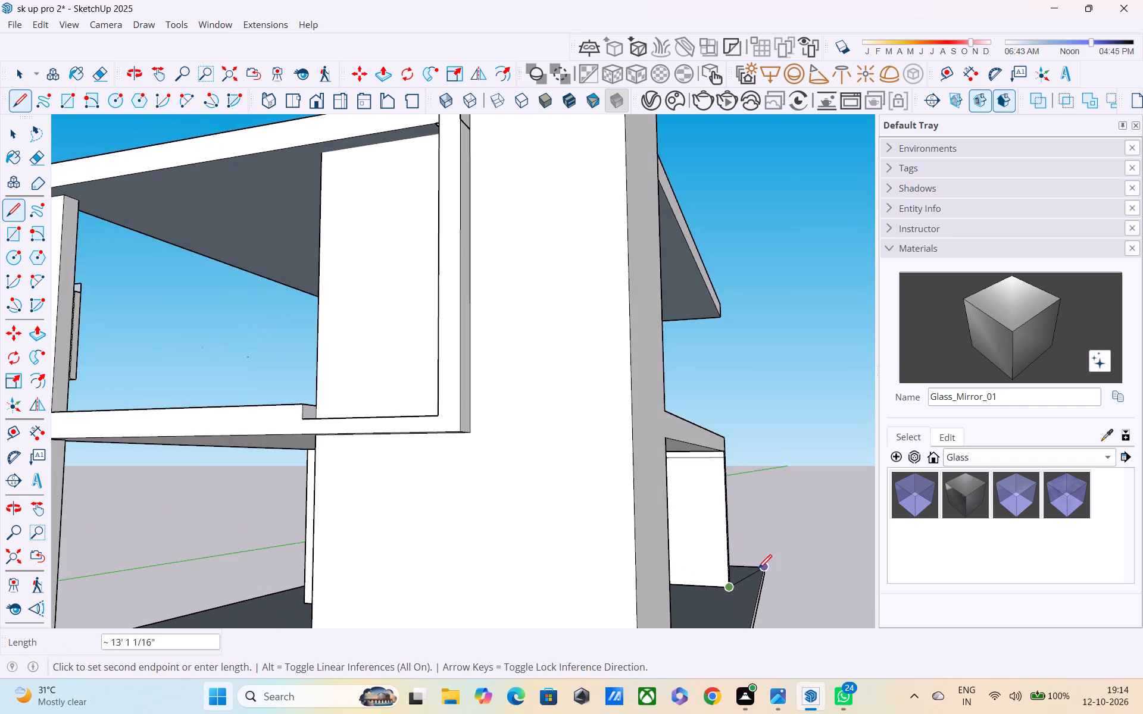
{"action": "scroll", "coordinate": [736, 577], "scroll_direction": "up", "scroll_amount": 2}
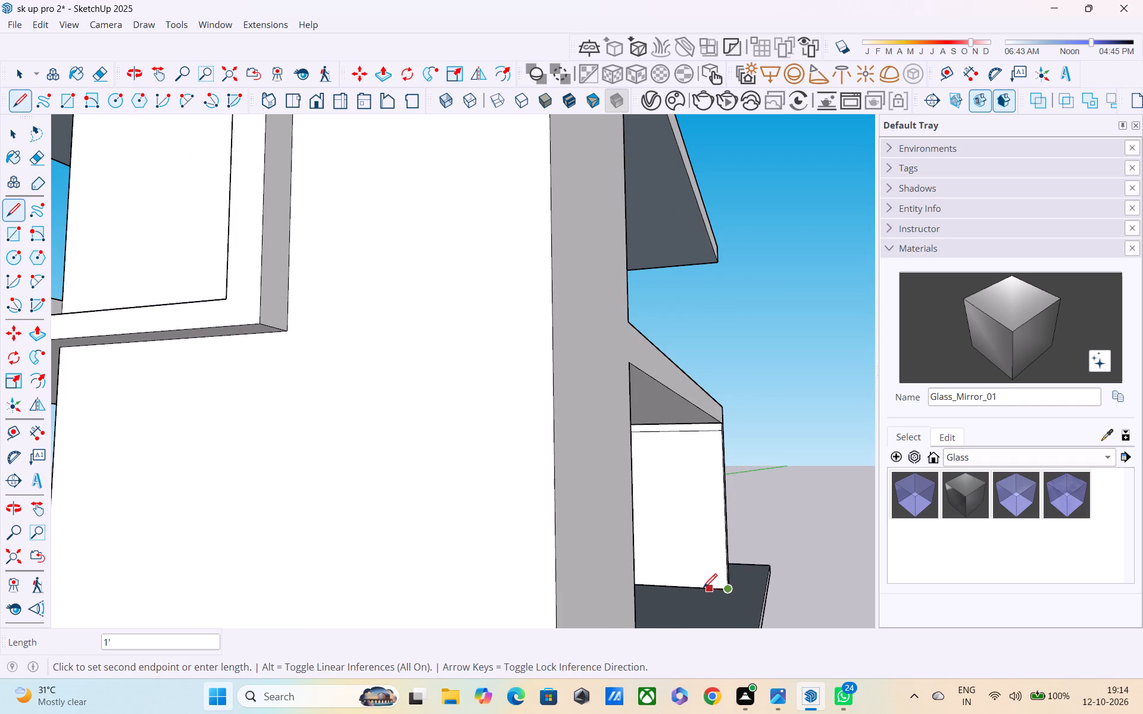
{"action": "left_click", "coordinate": [705, 589]}
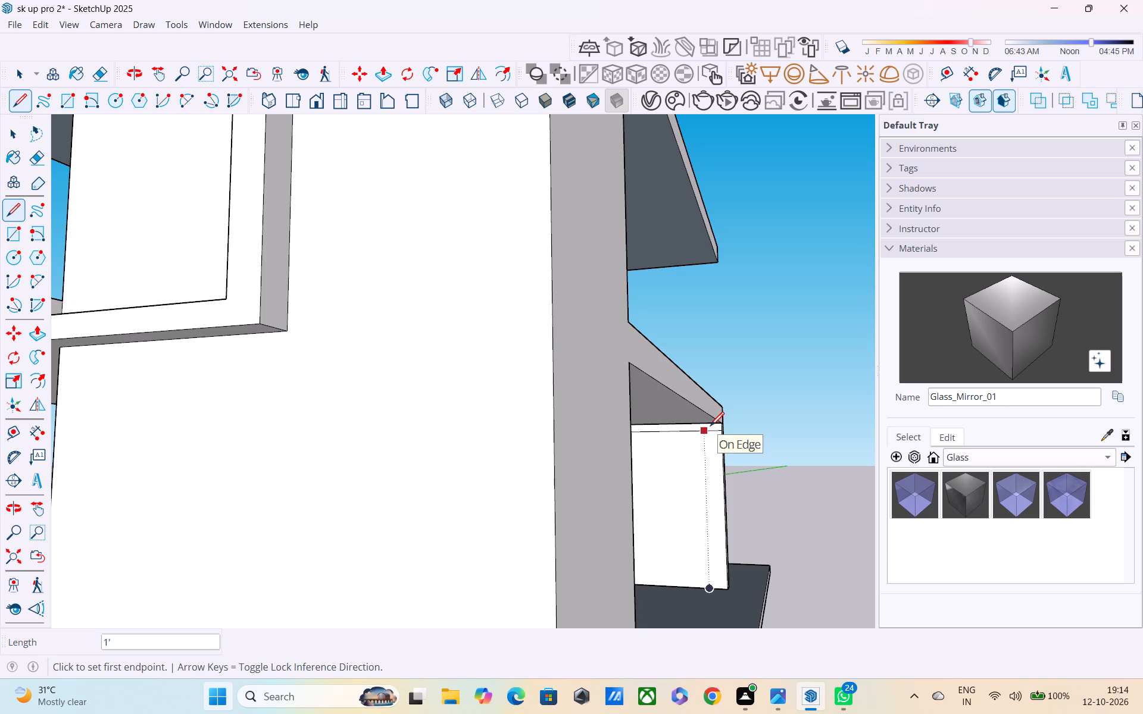
{"action": "left_click", "coordinate": [710, 427]}
{"action": "left_click", "coordinate": [705, 434]}
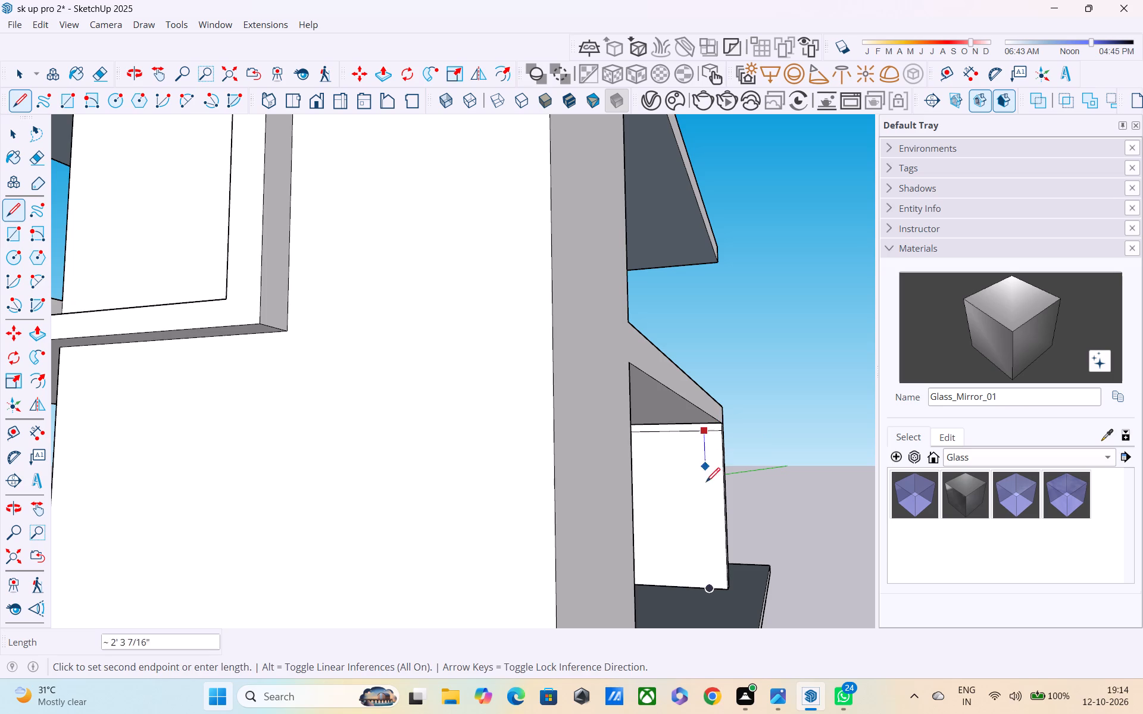
{"action": "left_click", "coordinate": [708, 587]}
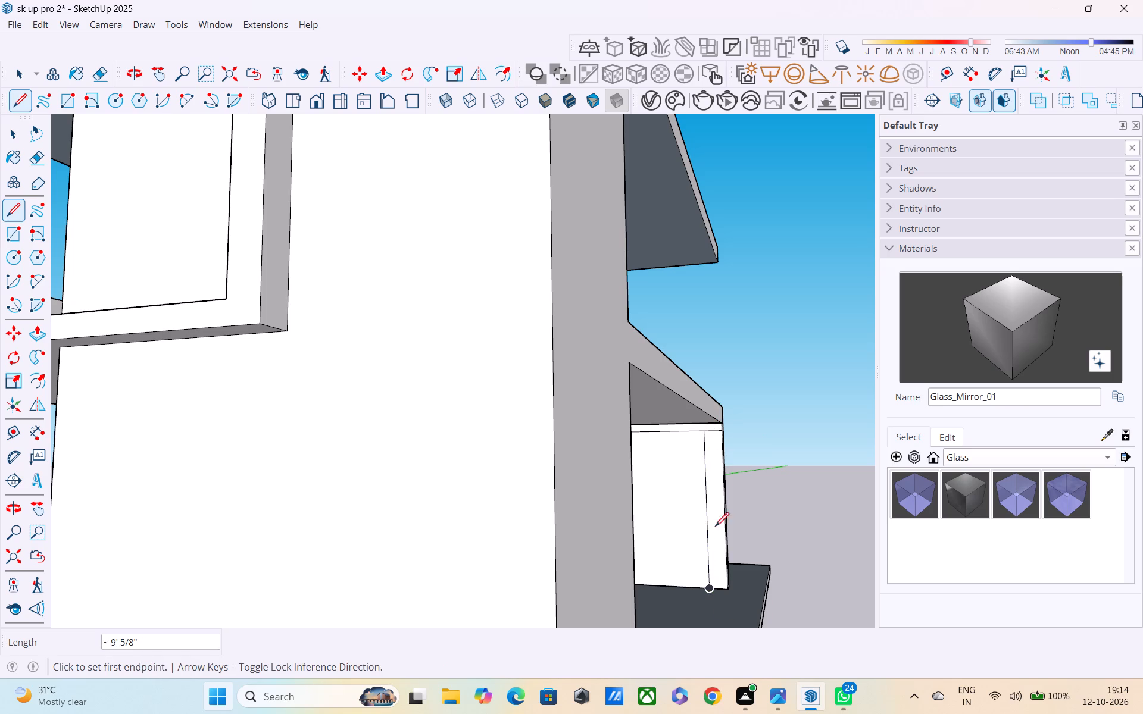
Erase both segments of the thin horizontal line just below the slab on the end wall's inner face.
{"action": "scroll", "coordinate": [705, 442], "scroll_direction": "up", "scroll_amount": 4}
{"action": "key", "text": "space"}
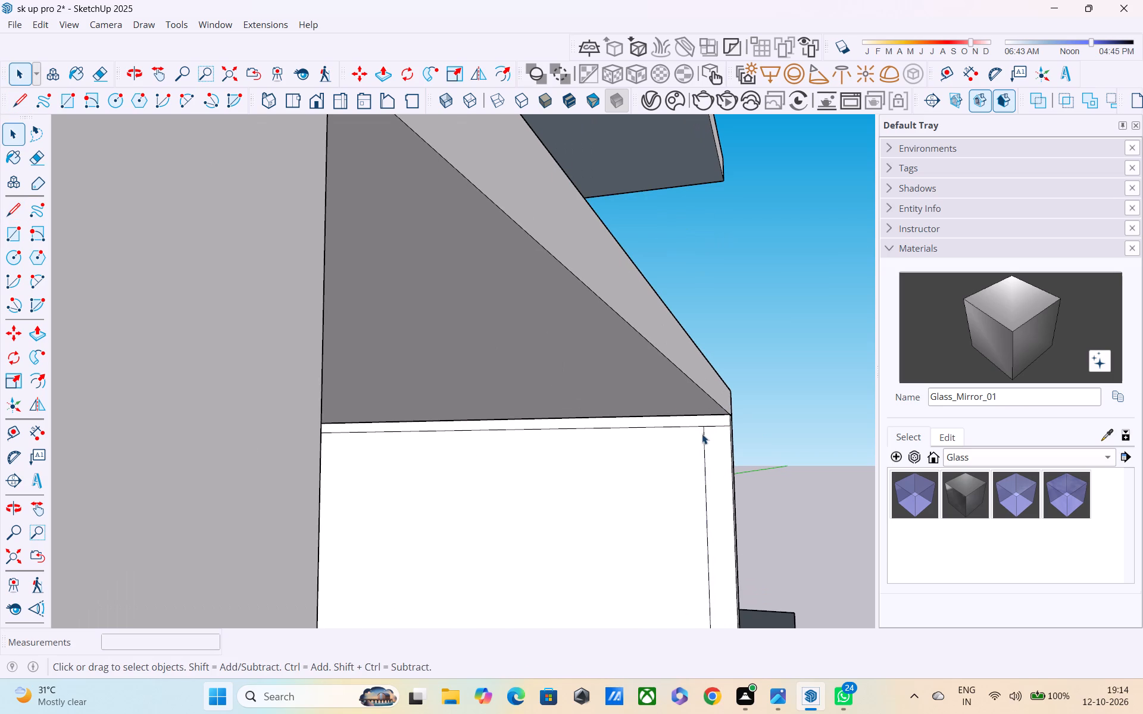
{"action": "key", "text": "e"}
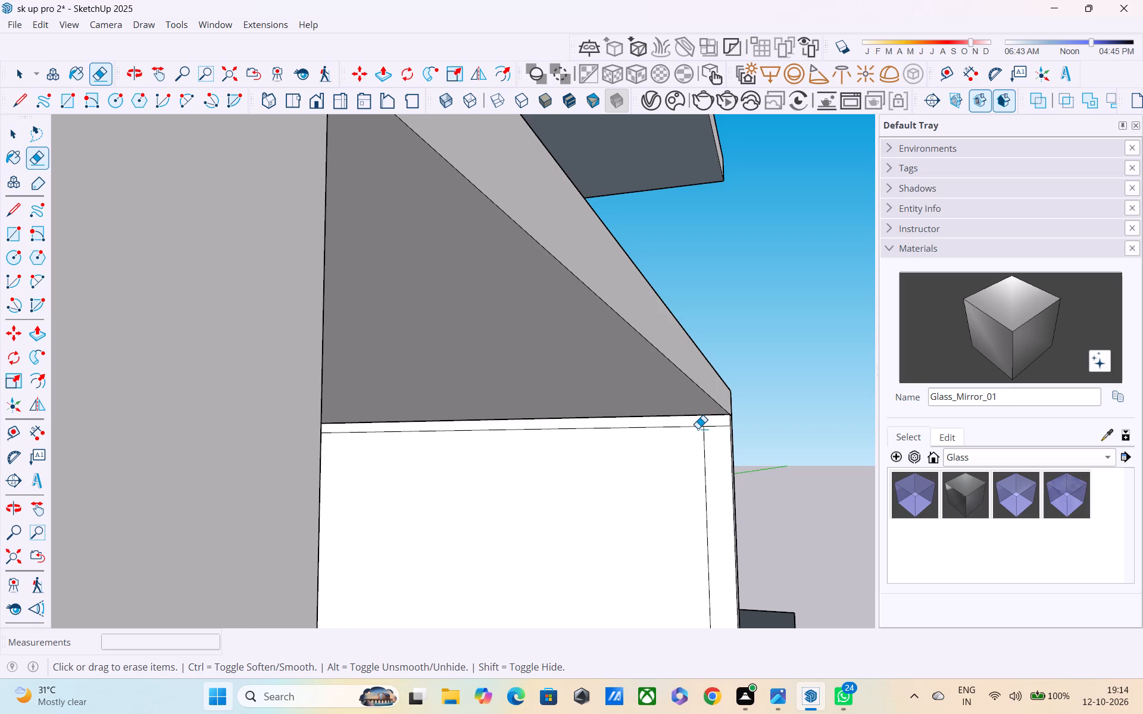
{"action": "left_click", "coordinate": [698, 428]}
{"action": "left_click", "coordinate": [711, 430]}
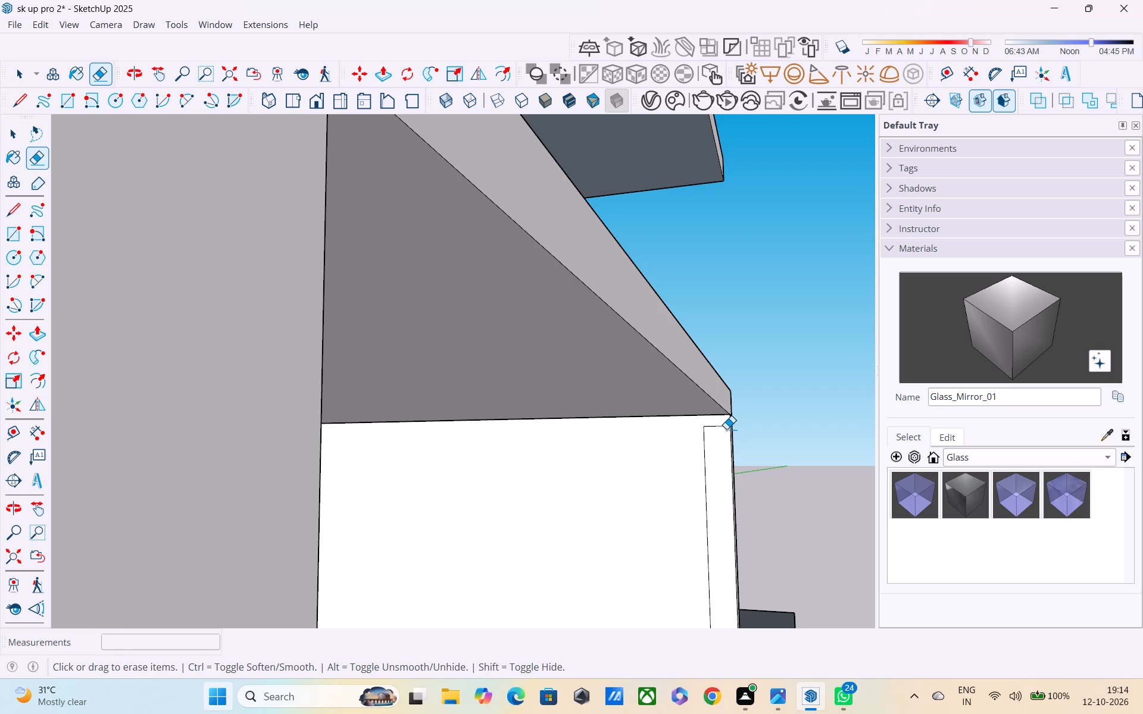
{"action": "left_click", "coordinate": [726, 429]}
{"action": "left_click", "coordinate": [724, 428]}
Extend the vertical line about 5 3/8" up to the lower slab's underside to close off the 1' strip.
{"action": "middle_click_drag", "start_coordinate": [724, 428], "coordinate": [707, 453]}
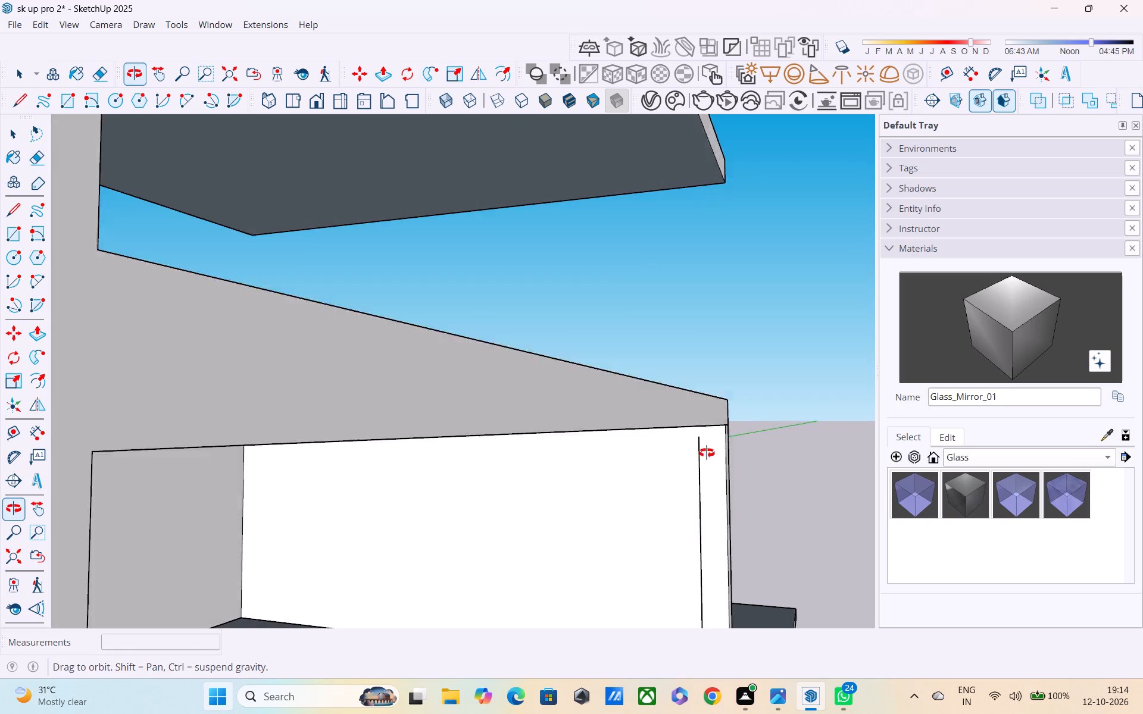
{"action": "middle_click_drag", "start_coordinate": [707, 453], "coordinate": [702, 409]}
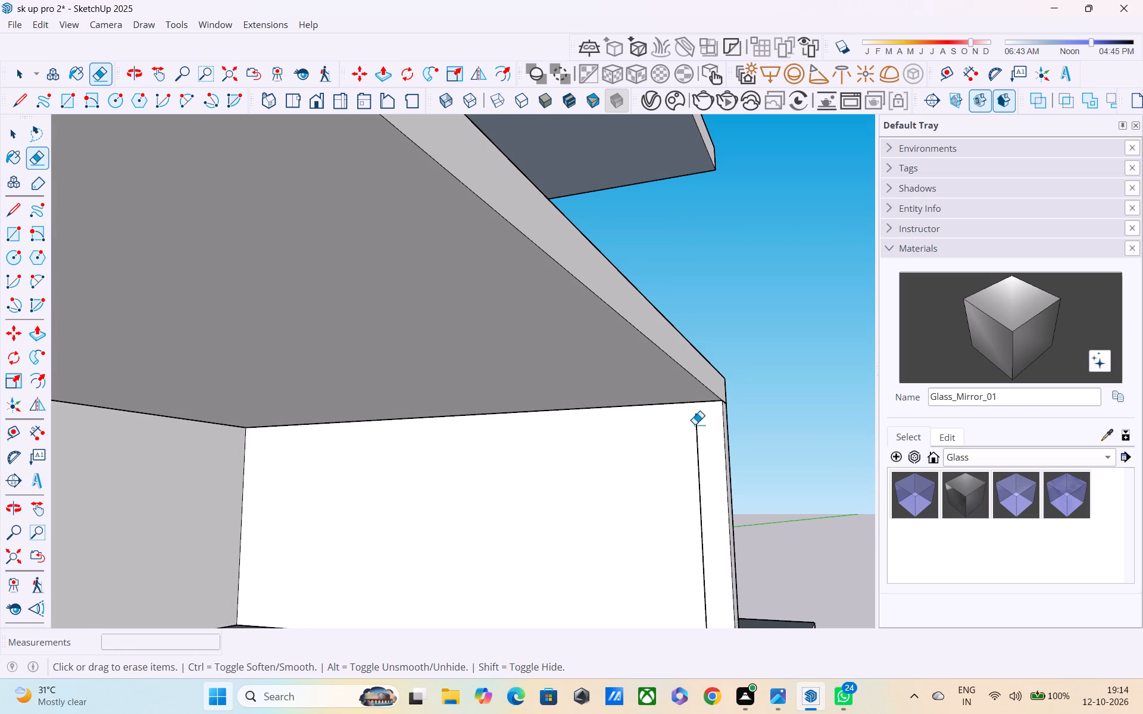
{"action": "scroll", "coordinate": [623, 455], "scroll_direction": "down", "scroll_amount": 2}
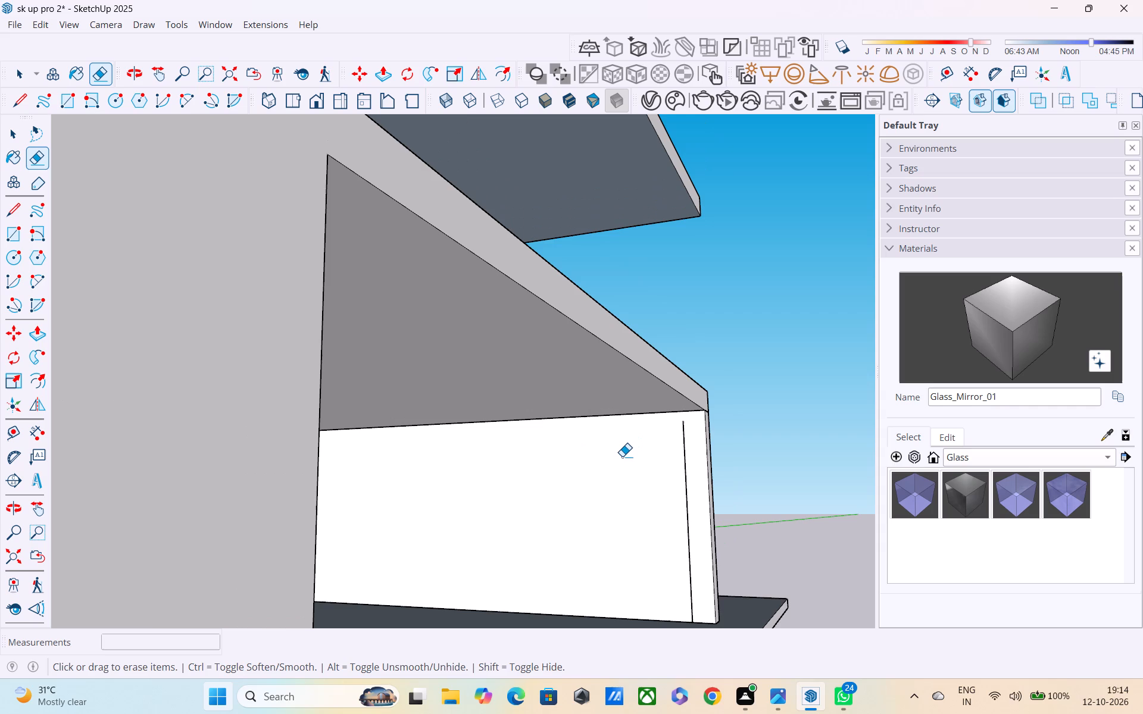
{"action": "key", "text": "l"}
{"action": "left_click", "coordinate": [679, 421]}
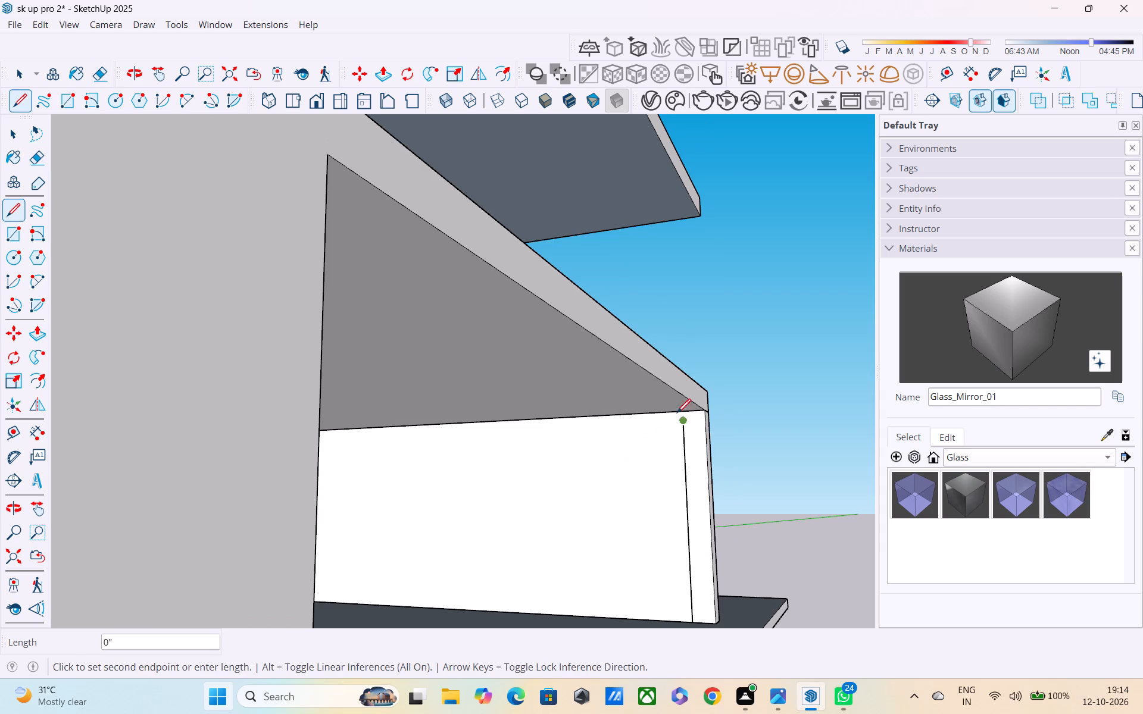
{"action": "left_click", "coordinate": [680, 412]}
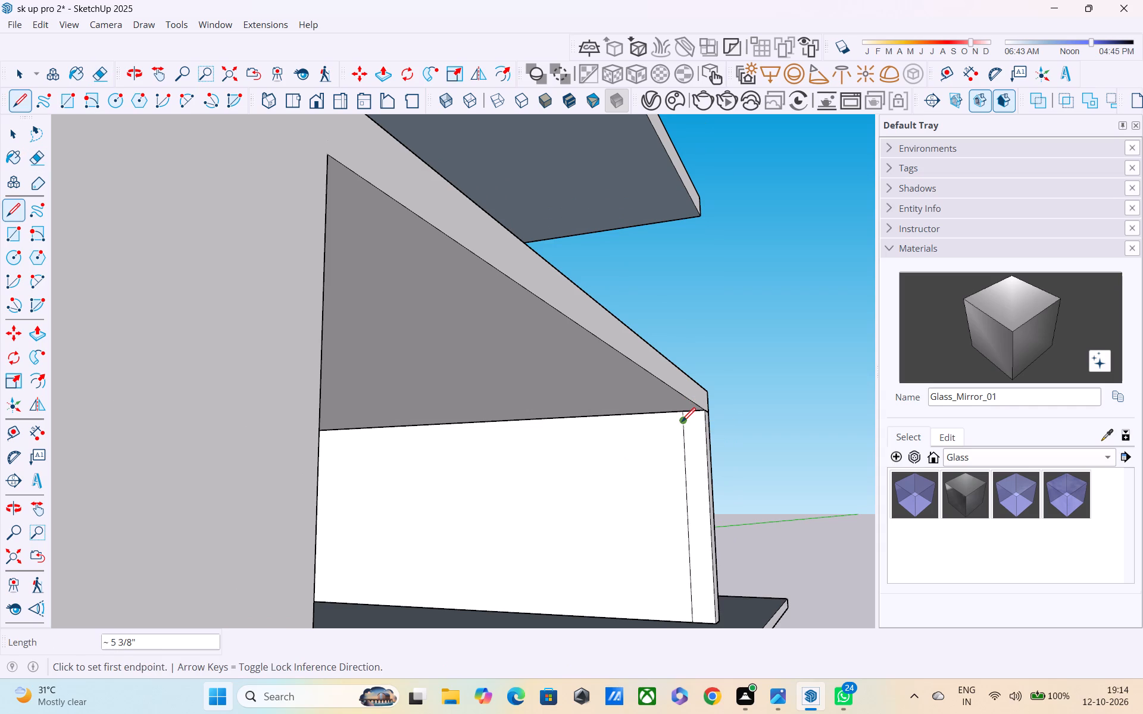
Extrude the 1' strip about 30' along the lower slab's long side to the tower, forming a side wall.
{"action": "key", "text": "p"}
{"action": "left_click", "coordinate": [692, 433]}
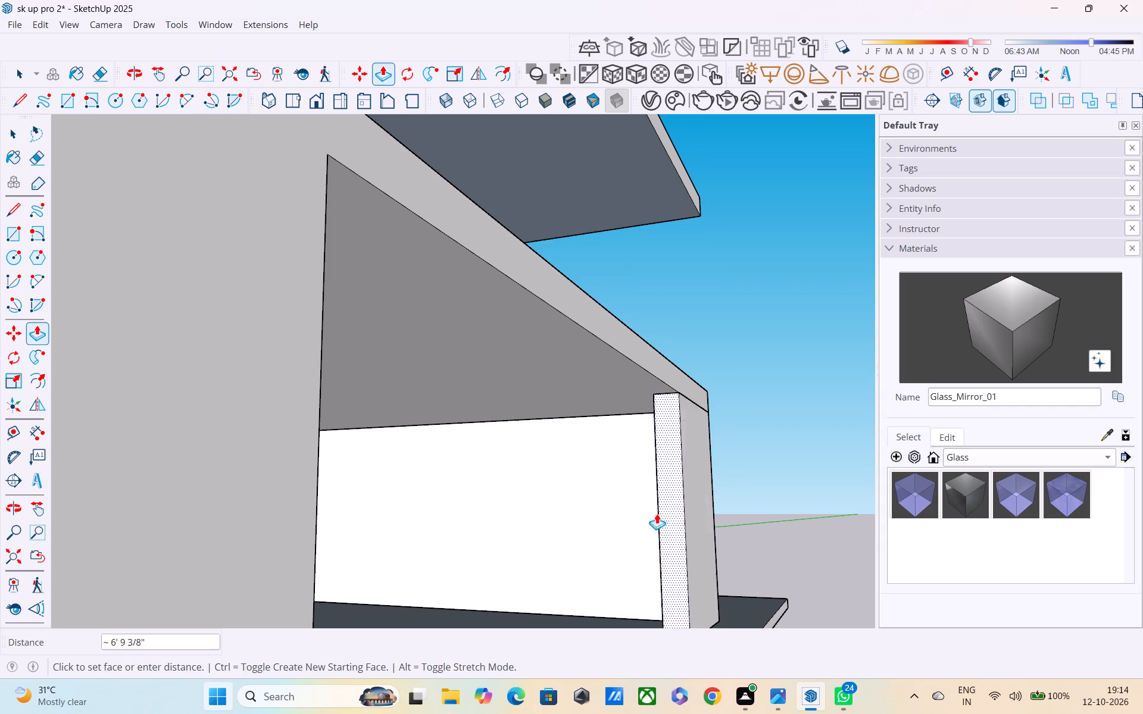
{"action": "scroll", "coordinate": [598, 562], "scroll_direction": "down", "scroll_amount": 2}
{"action": "scroll", "coordinate": [506, 578], "scroll_direction": "down", "scroll_amount": 1}
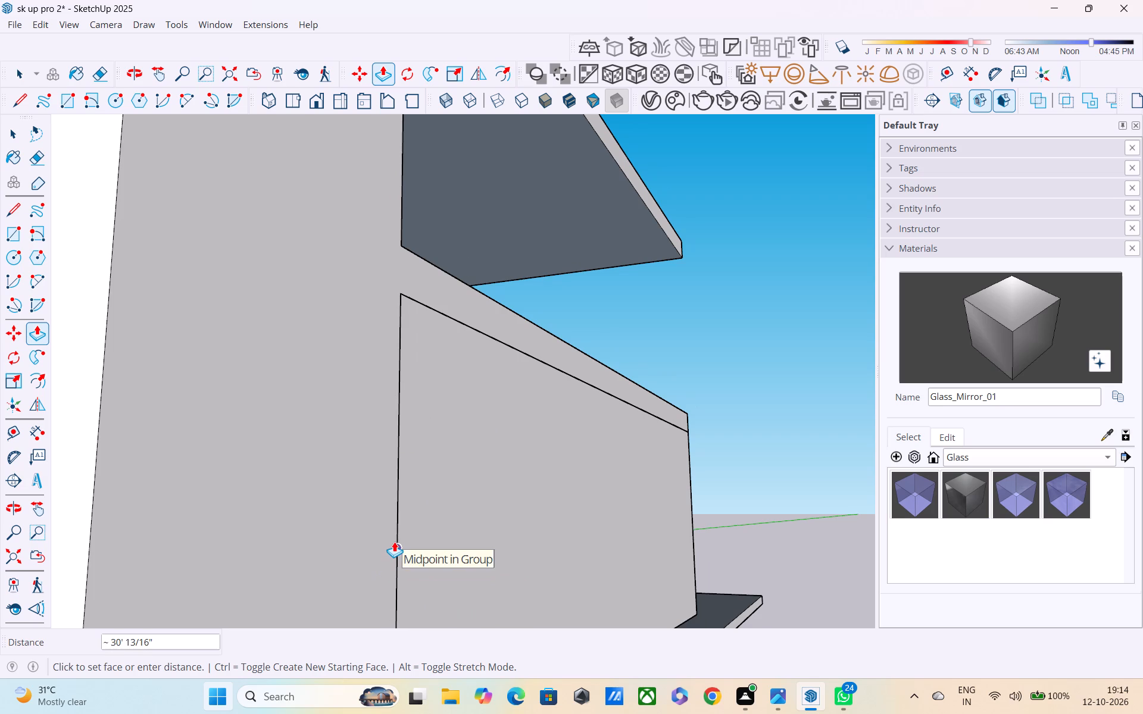
{"action": "left_click", "coordinate": [394, 541]}
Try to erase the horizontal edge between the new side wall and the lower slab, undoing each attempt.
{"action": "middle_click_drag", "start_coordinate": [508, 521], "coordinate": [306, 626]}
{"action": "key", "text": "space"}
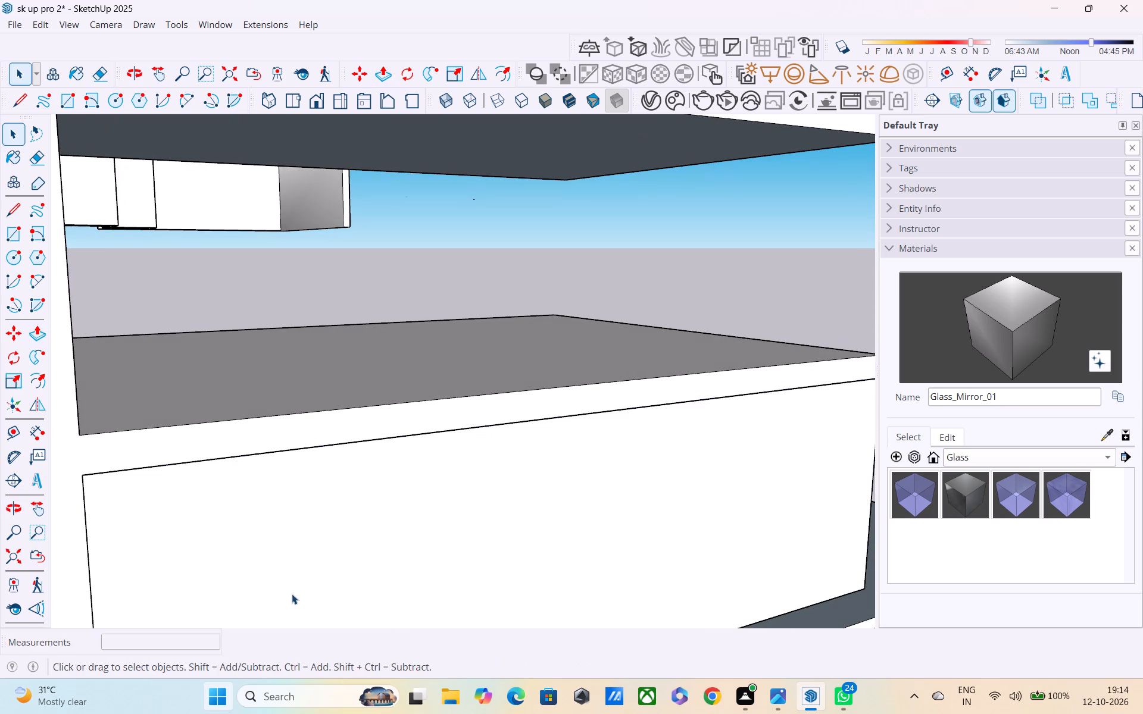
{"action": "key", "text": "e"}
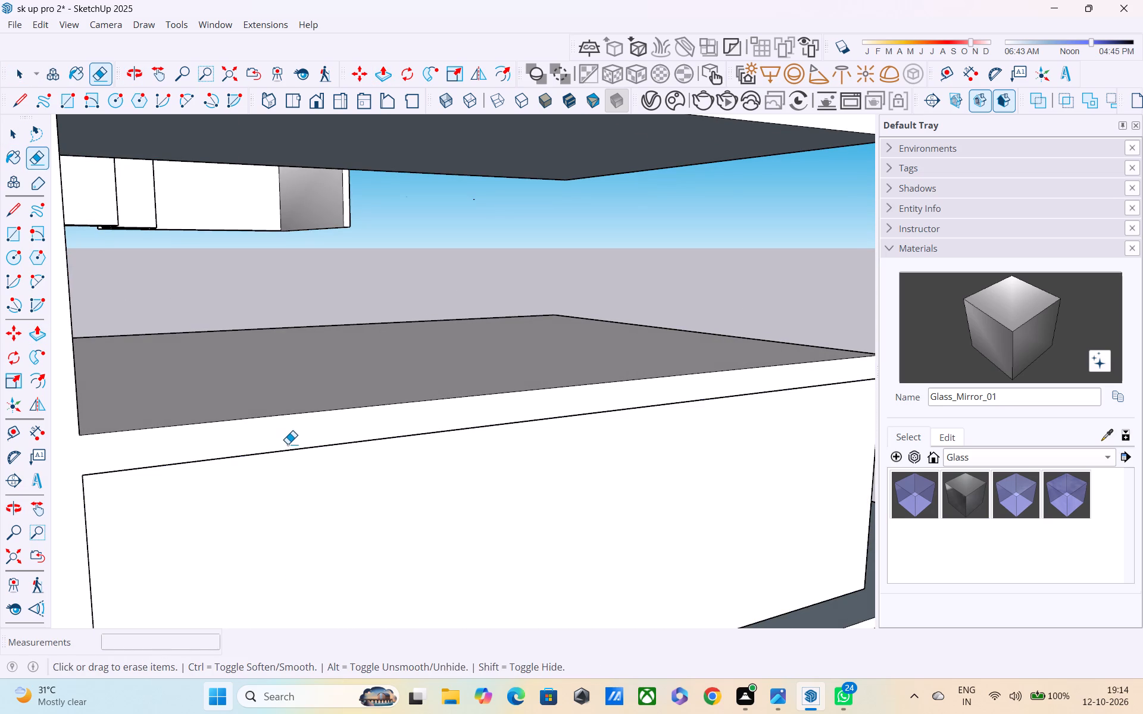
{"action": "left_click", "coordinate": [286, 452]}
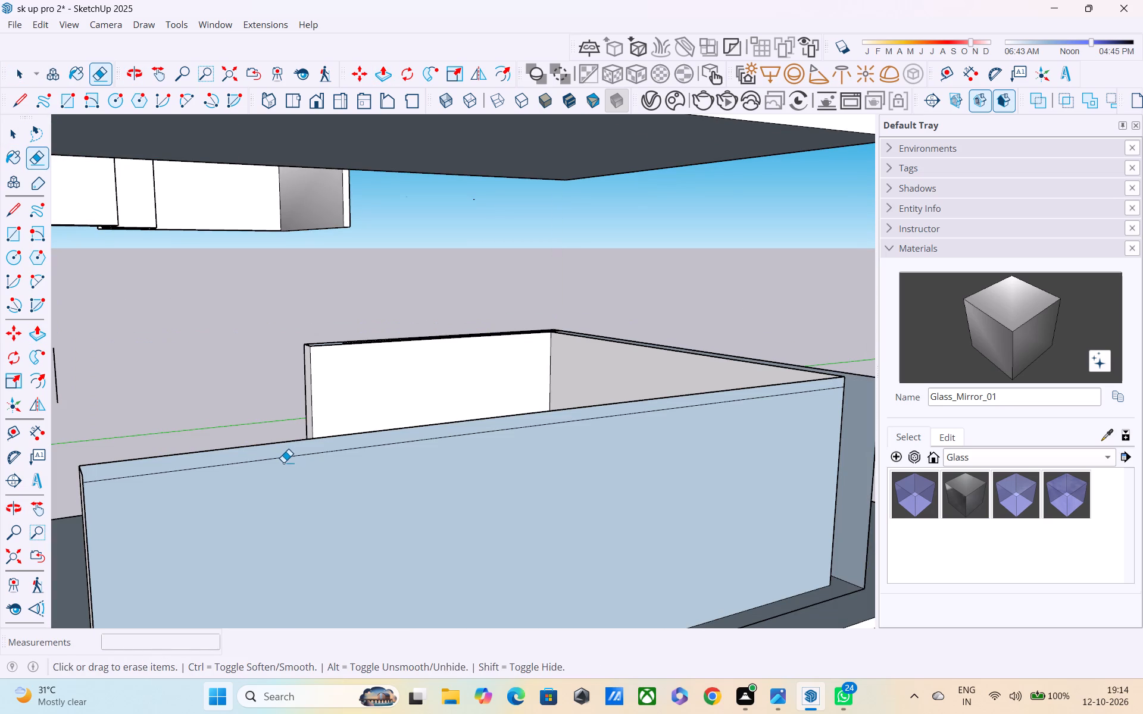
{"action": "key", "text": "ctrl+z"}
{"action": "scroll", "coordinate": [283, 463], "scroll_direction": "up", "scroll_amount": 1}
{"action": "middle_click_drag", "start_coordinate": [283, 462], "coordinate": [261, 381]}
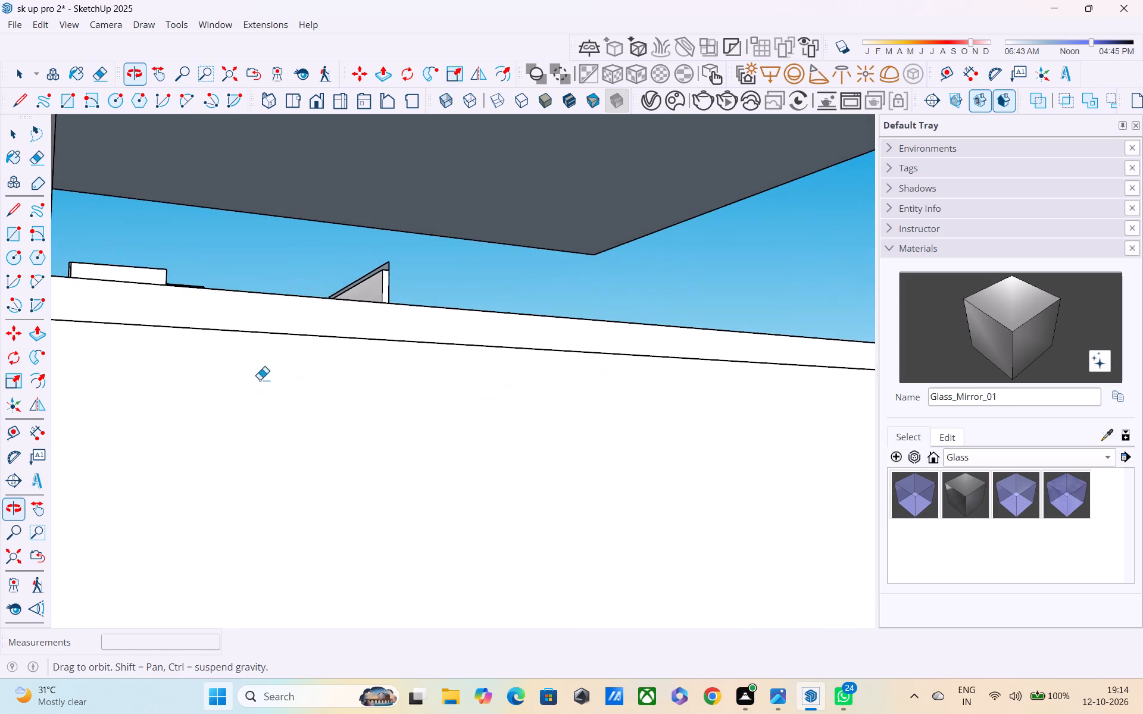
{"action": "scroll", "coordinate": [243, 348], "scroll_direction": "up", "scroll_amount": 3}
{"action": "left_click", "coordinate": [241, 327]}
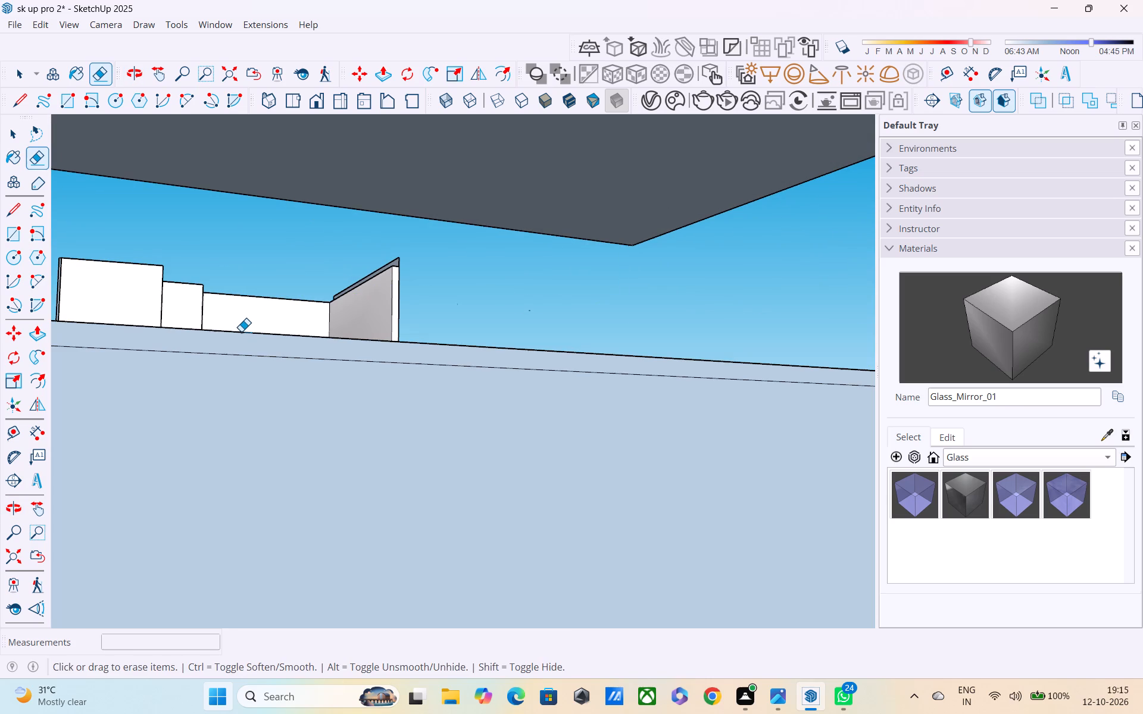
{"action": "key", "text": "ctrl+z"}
Examine the ground-floor walls, posts and slab undersides from outside and from within the enclosed room.
{"action": "scroll", "coordinate": [242, 341], "scroll_direction": "down", "scroll_amount": 10}
{"action": "middle_click_drag", "start_coordinate": [268, 382], "coordinate": [435, 369]}
{"action": "scroll", "coordinate": [438, 369], "scroll_direction": "down", "scroll_amount": 4}
{"action": "middle_click_drag", "start_coordinate": [452, 388], "coordinate": [664, 396]}
{"action": "scroll", "coordinate": [659, 397], "scroll_direction": "down", "scroll_amount": 2}
{"action": "middle_click_drag", "start_coordinate": [554, 405], "coordinate": [602, 458]}
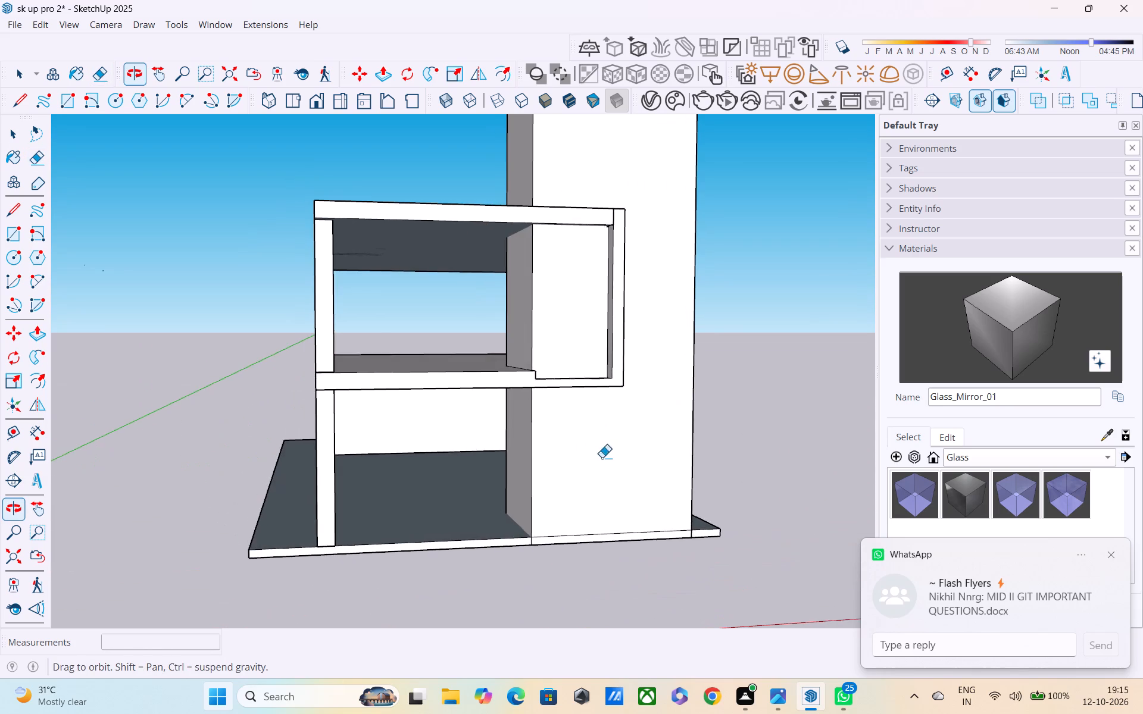
{"action": "scroll", "coordinate": [562, 436], "scroll_direction": "up", "scroll_amount": 2}
{"action": "middle_click_drag", "start_coordinate": [506, 449], "coordinate": [520, 509]}
{"action": "middle_click_drag", "start_coordinate": [460, 468], "coordinate": [416, 413]}
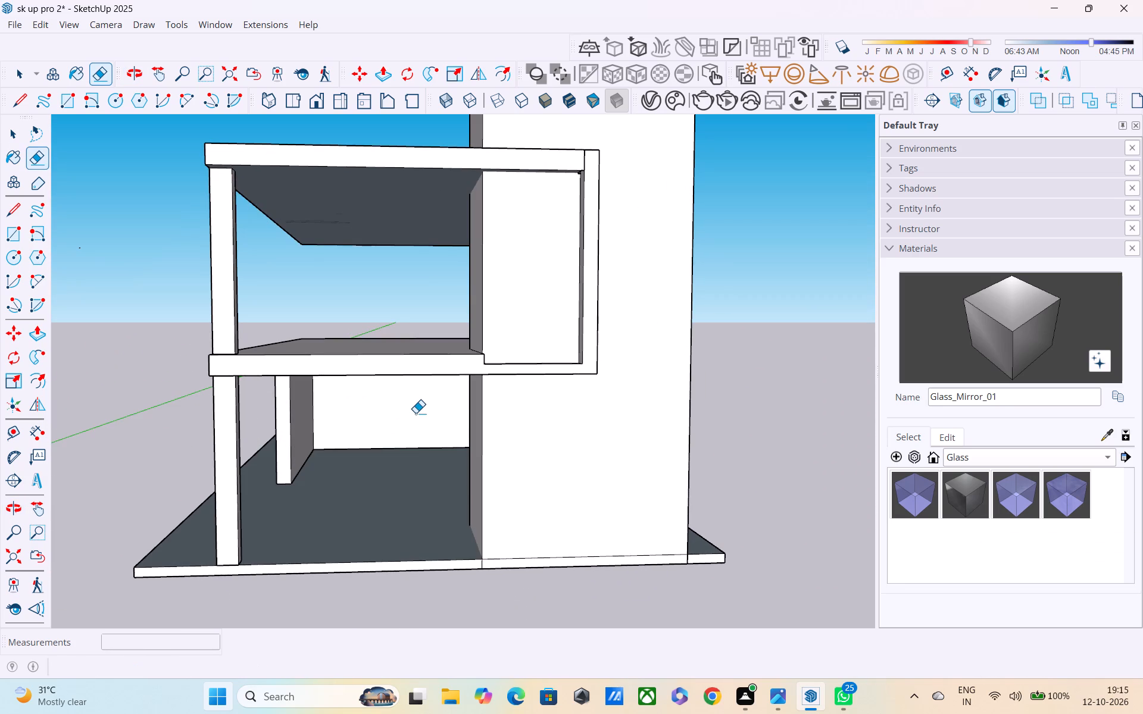
{"action": "middle_click_drag", "start_coordinate": [404, 443], "coordinate": [396, 400]}
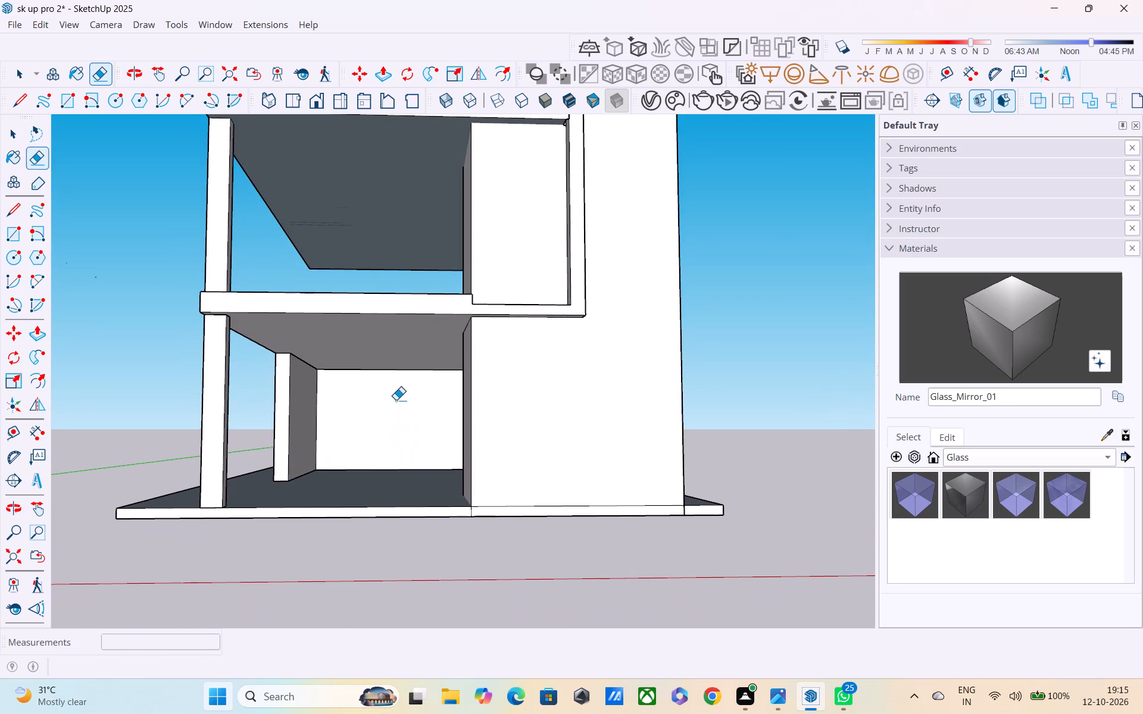
{"action": "middle_click_drag", "start_coordinate": [399, 418], "coordinate": [392, 424]}
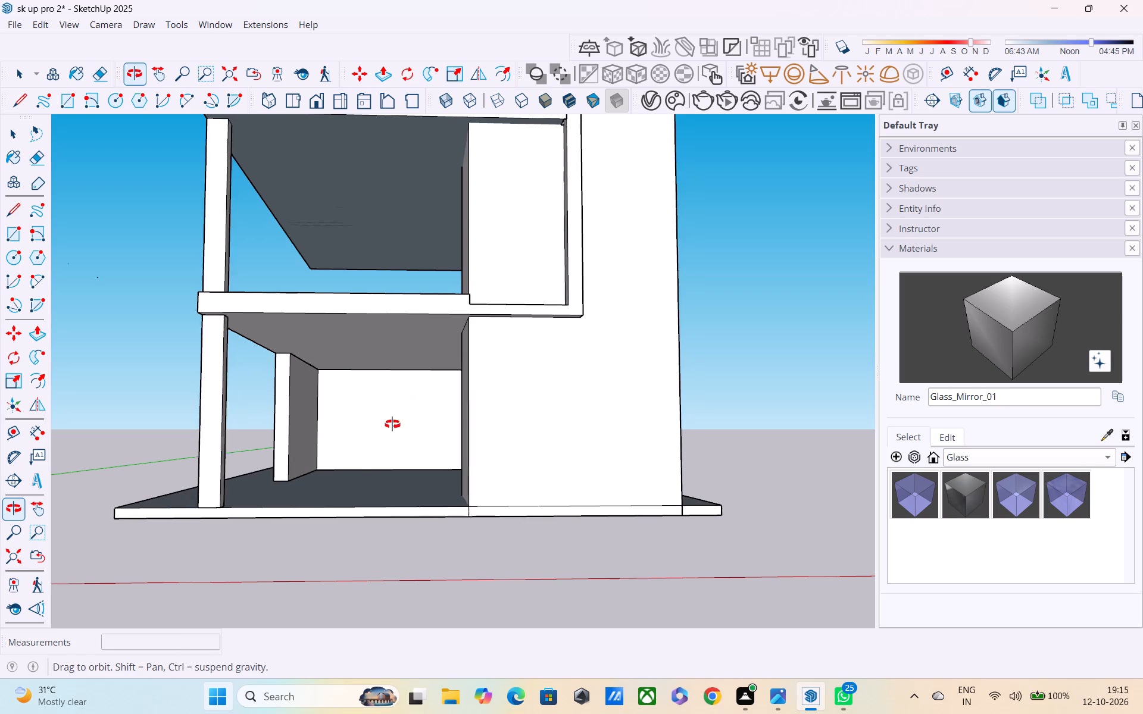
{"action": "middle_click_drag", "start_coordinate": [392, 424], "coordinate": [584, 430]}
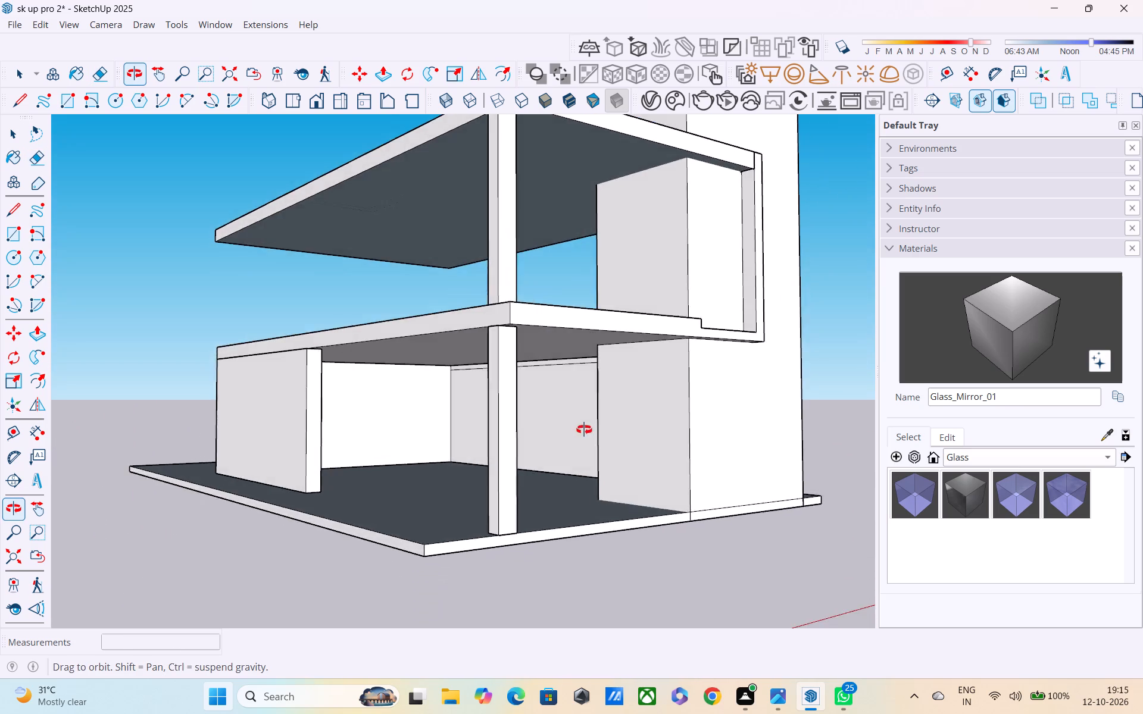
{"action": "middle_click_drag", "start_coordinate": [584, 430], "coordinate": [348, 461]}
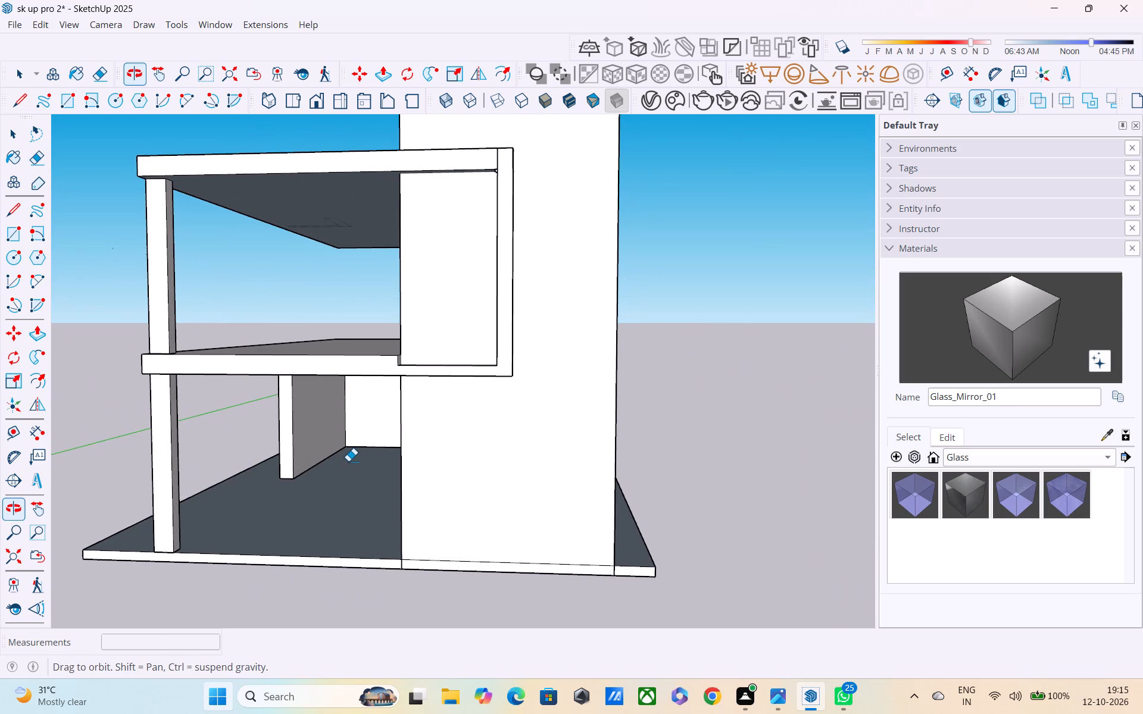
{"action": "middle_click_drag", "start_coordinate": [343, 460], "coordinate": [410, 465]}
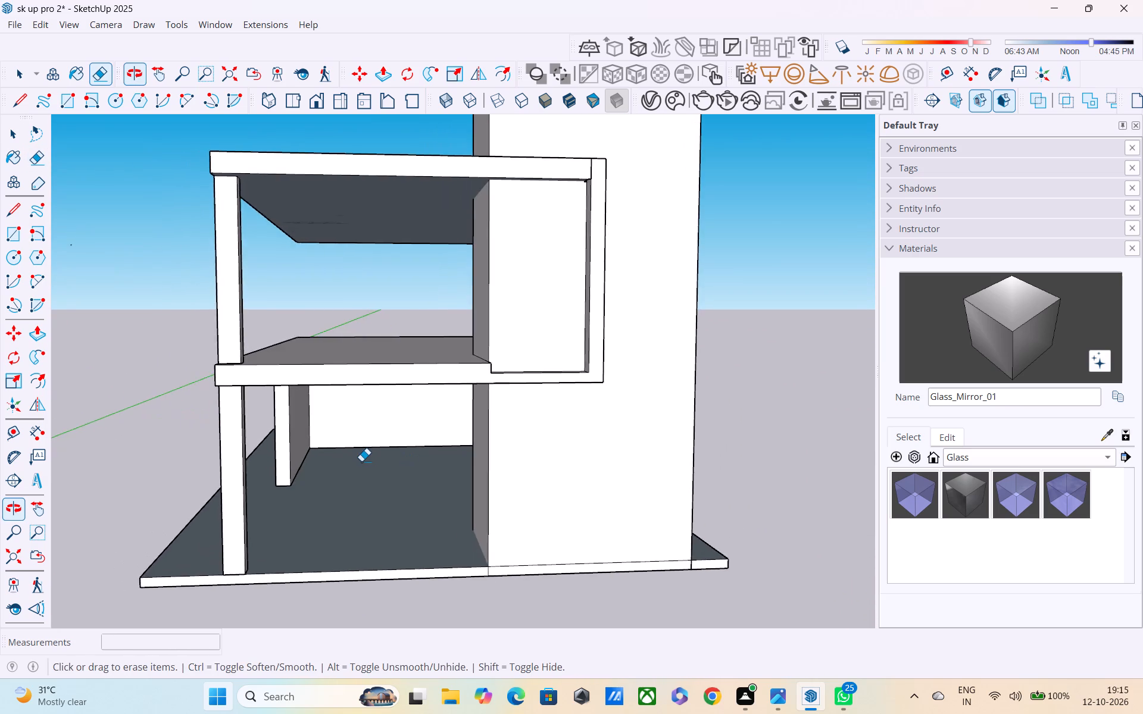
{"action": "scroll", "coordinate": [334, 461], "scroll_direction": "up", "scroll_amount": 4}
{"action": "middle_click_drag", "start_coordinate": [313, 434], "coordinate": [295, 364]}
{"action": "key", "text": "Escape"}
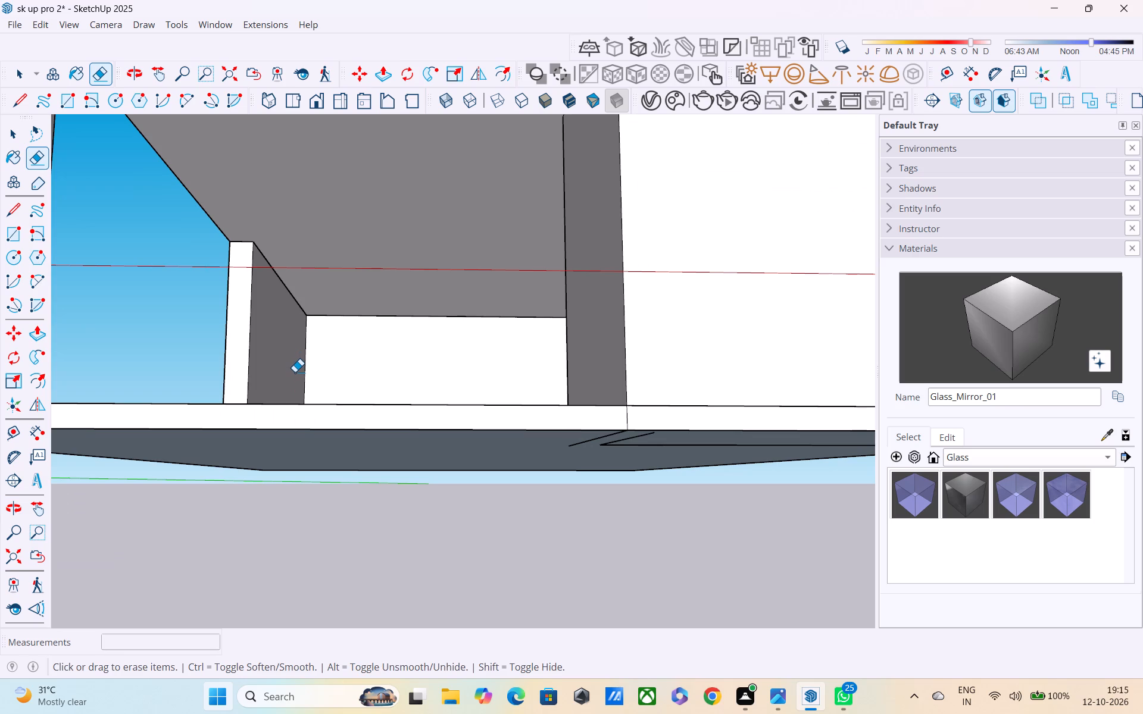
{"action": "middle_click_drag", "start_coordinate": [292, 383], "coordinate": [301, 452]}
{"action": "key", "text": "space"}
{"action": "middle_click_drag", "start_coordinate": [274, 416], "coordinate": [165, 428]}
{"action": "scroll", "coordinate": [170, 426], "scroll_direction": "up", "scroll_amount": 2}
{"action": "scroll", "coordinate": [232, 406], "scroll_direction": "up", "scroll_amount": 3}
{"action": "middle_click_drag", "start_coordinate": [168, 406], "coordinate": [239, 406]}
{"action": "scroll", "coordinate": [205, 375], "scroll_direction": "up", "scroll_amount": 3}
{"action": "middle_click_drag", "start_coordinate": [167, 361], "coordinate": [226, 354]}
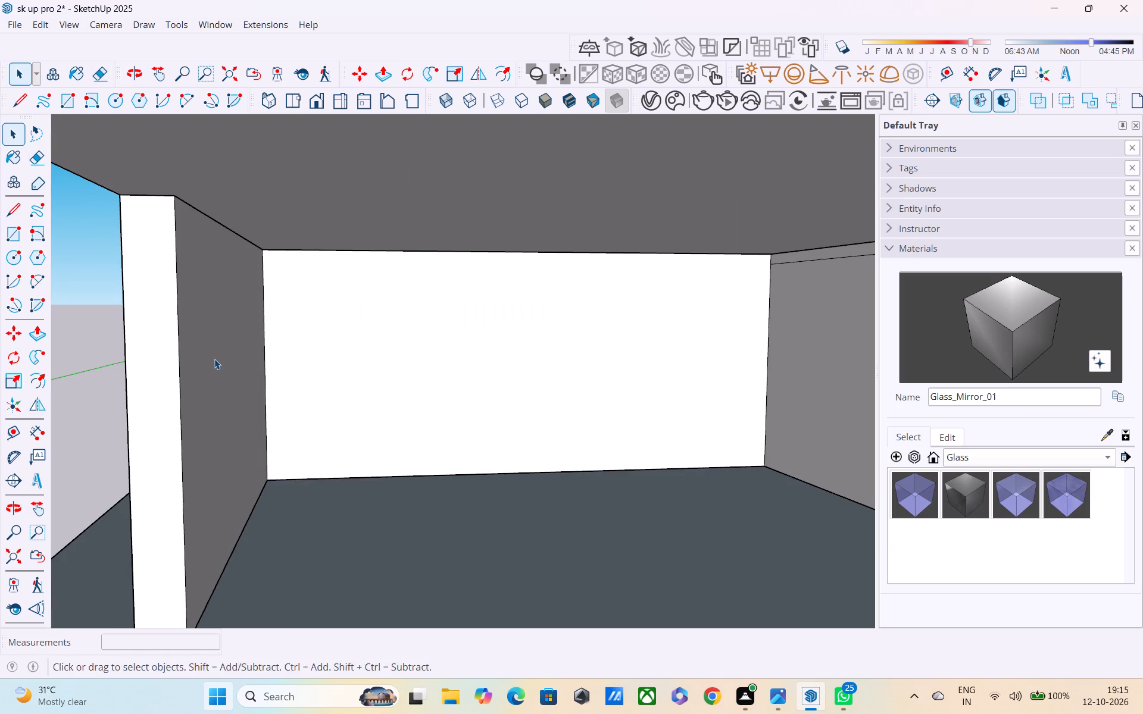
{"action": "scroll", "coordinate": [214, 359], "scroll_direction": "up", "scroll_amount": 1}
{"action": "middle_click_drag", "start_coordinate": [210, 359], "coordinate": [132, 367]}
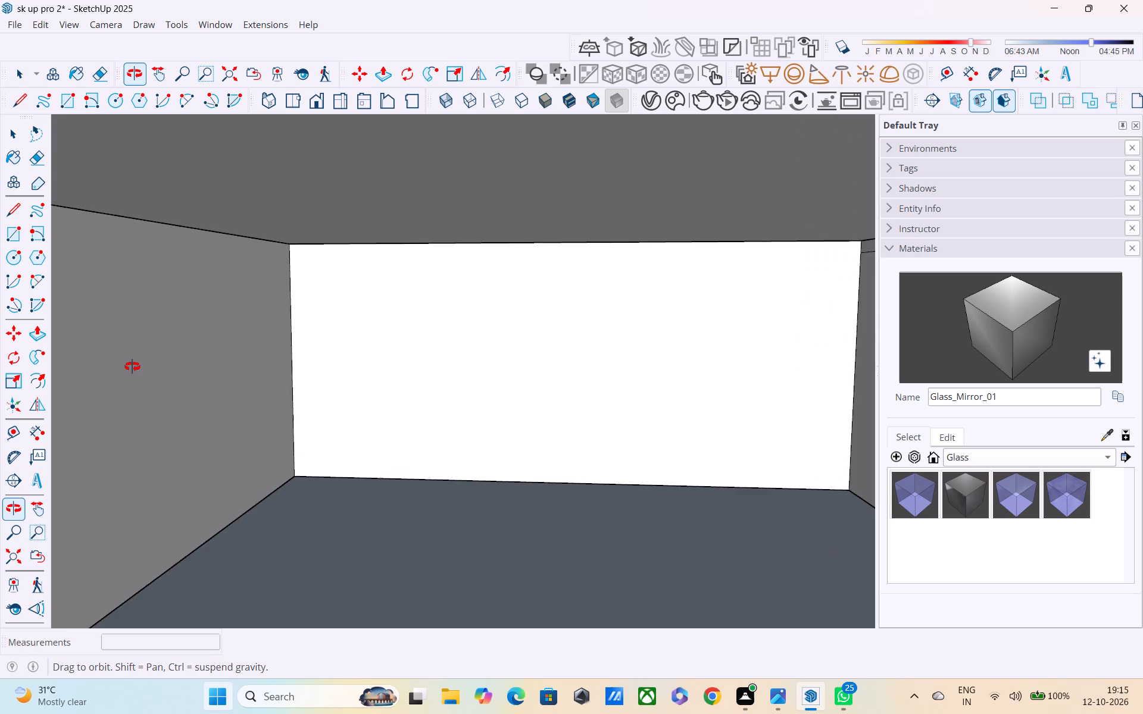
Draw a 9' 6" vertical line on the ground-floor side wall's inner face, from the slab underside to the floor.
{"action": "middle_click_drag", "start_coordinate": [132, 367], "coordinate": [163, 367]}
{"action": "key", "text": "l"}
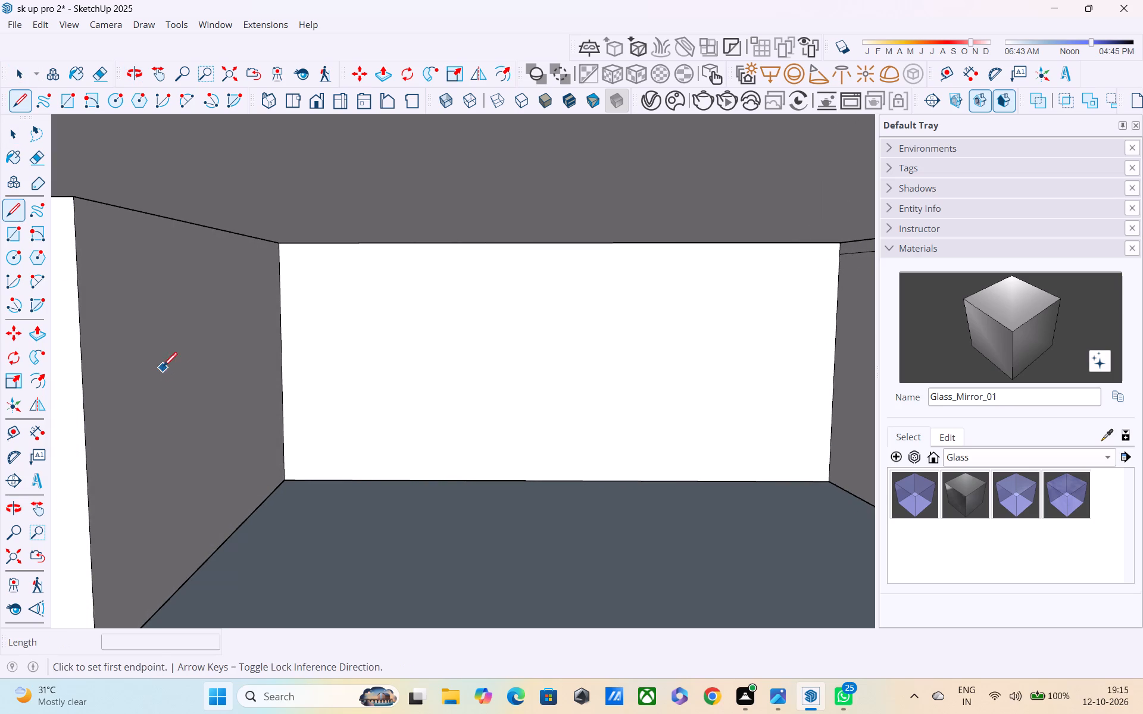
{"action": "left_click", "coordinate": [126, 205]}
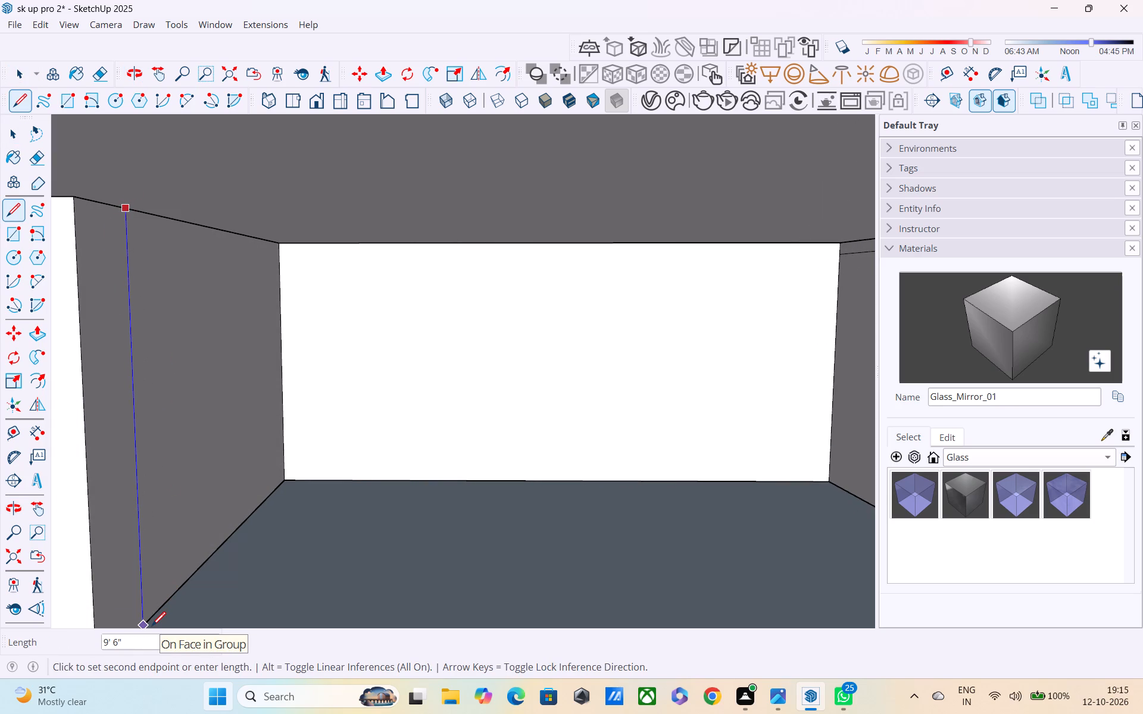
{"action": "key", "text": "Escape"}
{"action": "key", "text": "l"}
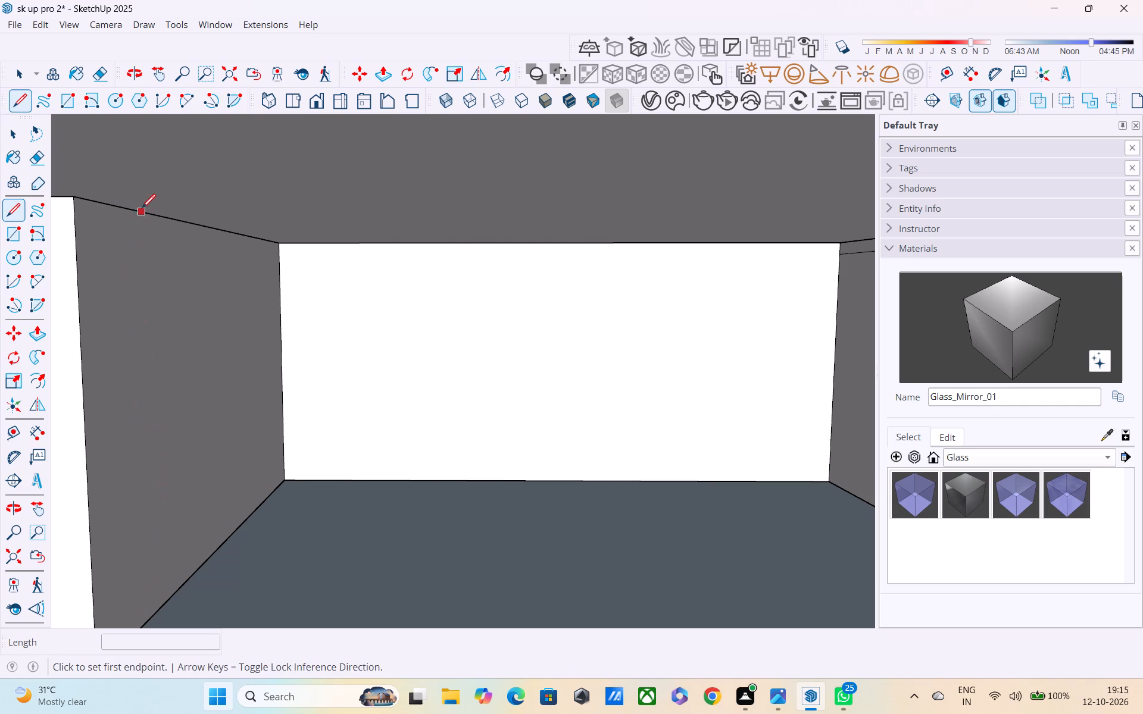
{"action": "left_click", "coordinate": [152, 219]}
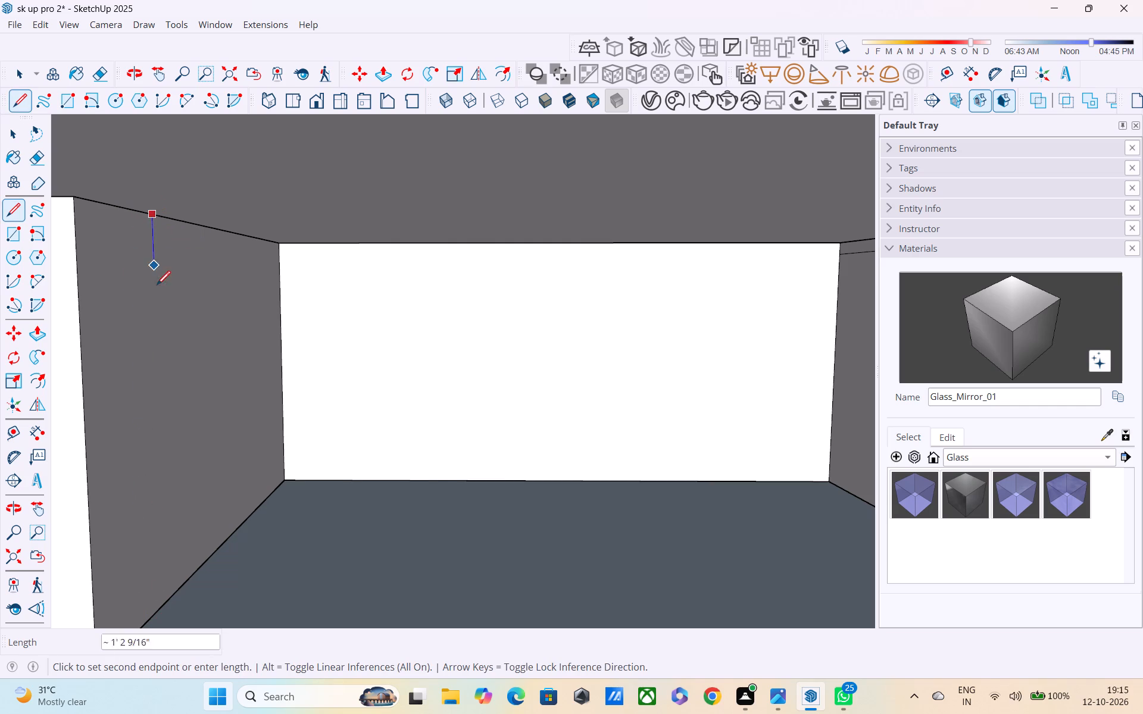
{"action": "left_click", "coordinate": [164, 606]}
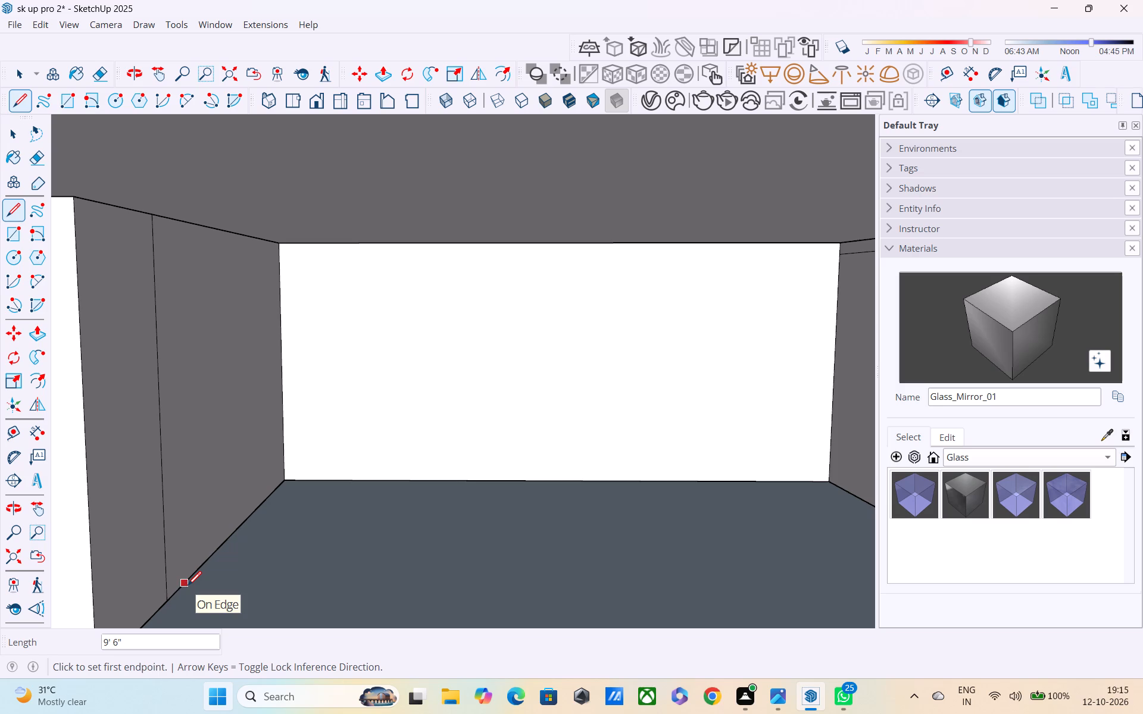
Rebuild the vertical line from the slab down as three consecutive 9" segments and a final 7' 3" segment reaching the floor.
{"action": "key", "text": "9"}
{"action": "key", "text": "Return"}
{"action": "key", "text": "shift+quotedbl"}
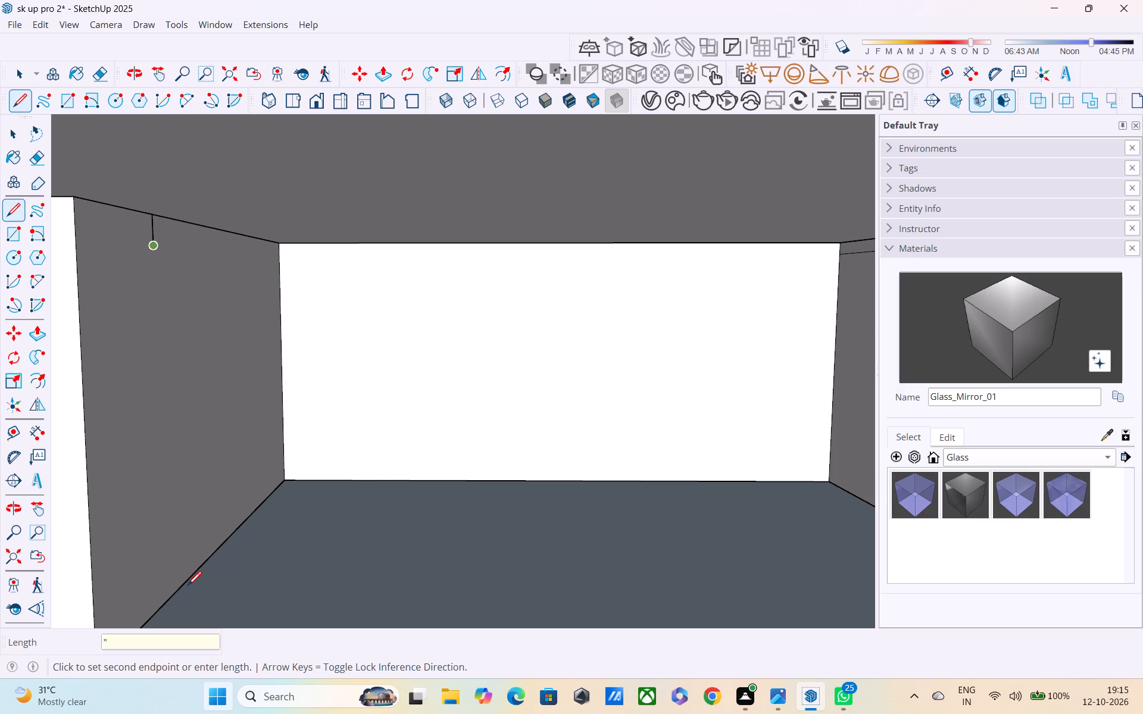
{"action": "key", "text": "BackSpace"}
{"action": "key", "text": "BackSpace"}
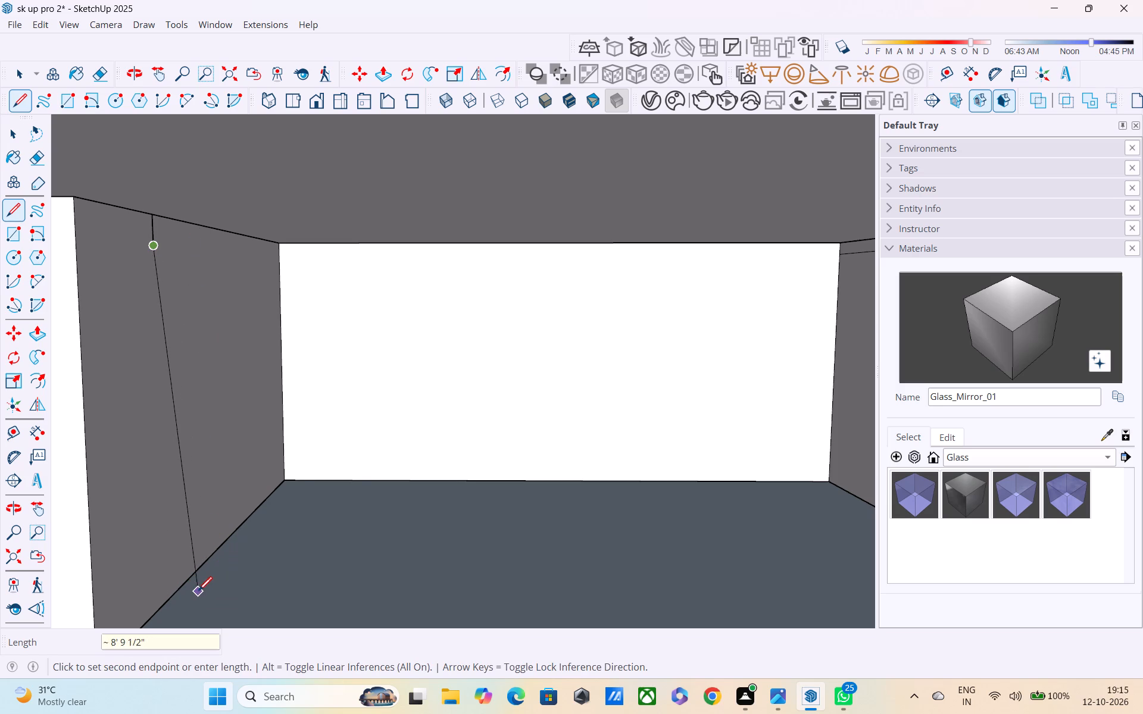
{"action": "left_click", "coordinate": [170, 605]}
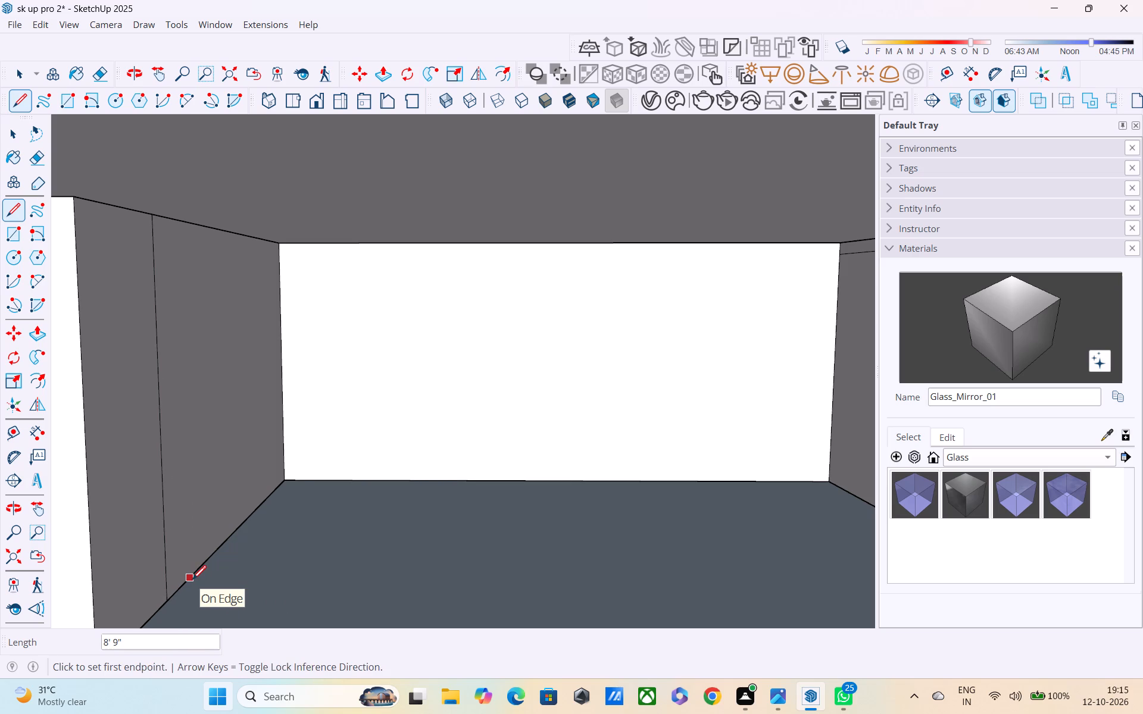
{"action": "type", "text": "9\""}
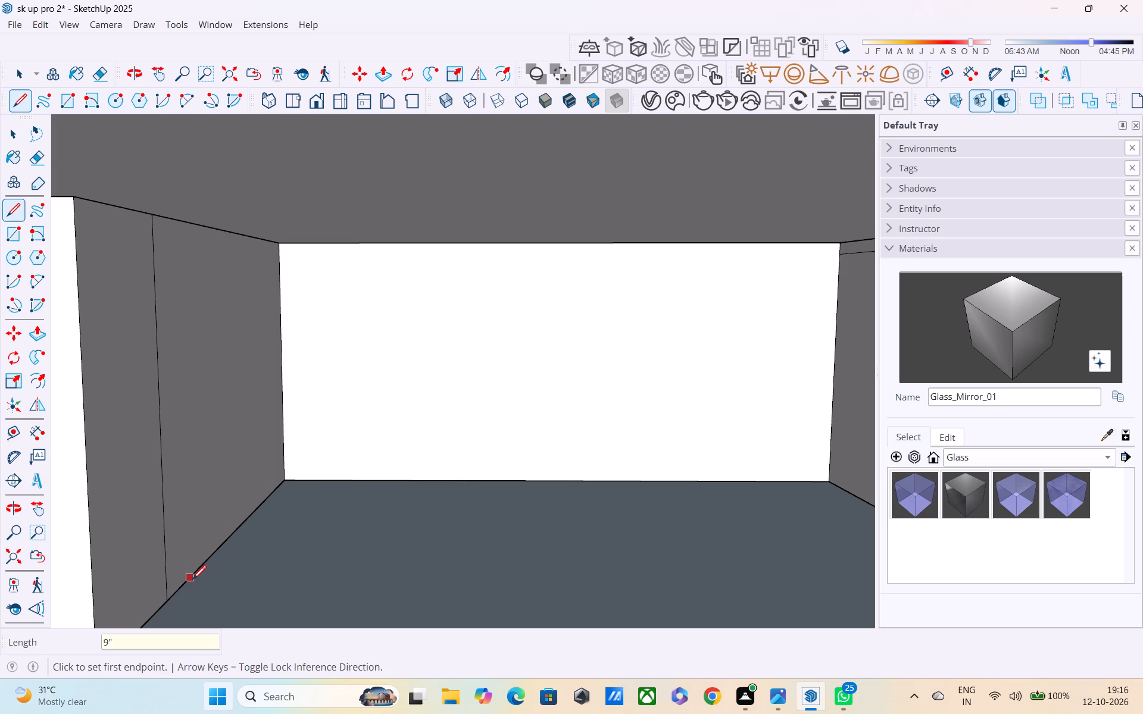
{"action": "key", "text": "Return"}
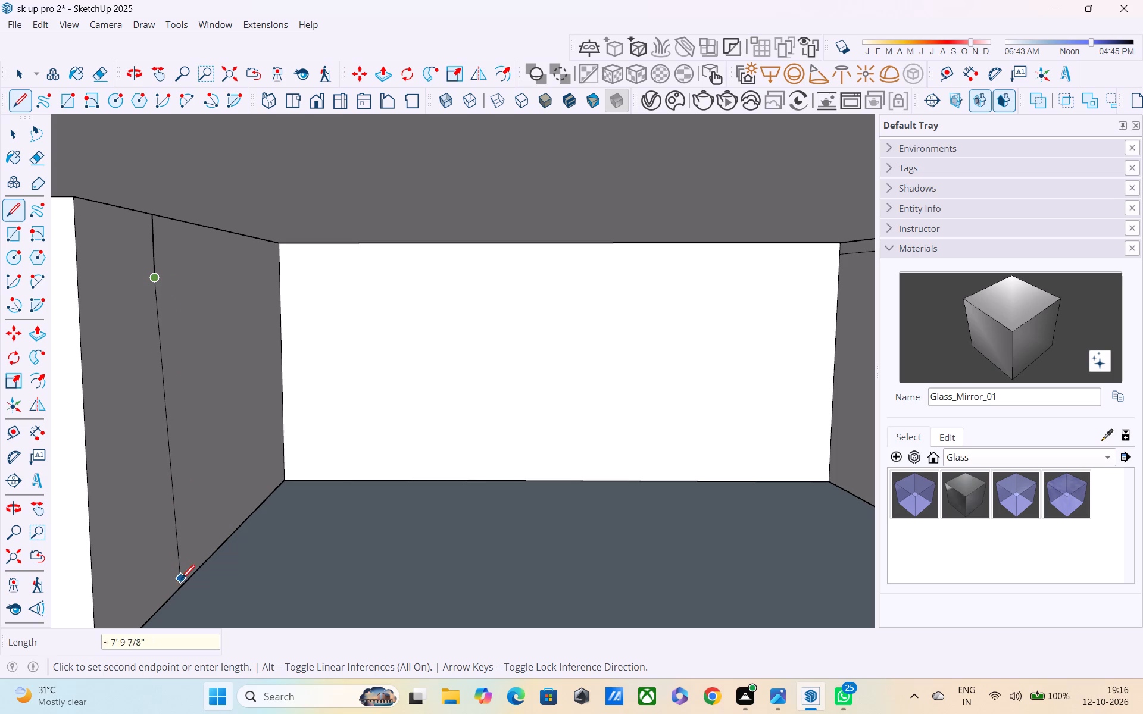
{"action": "left_click", "coordinate": [169, 609]}
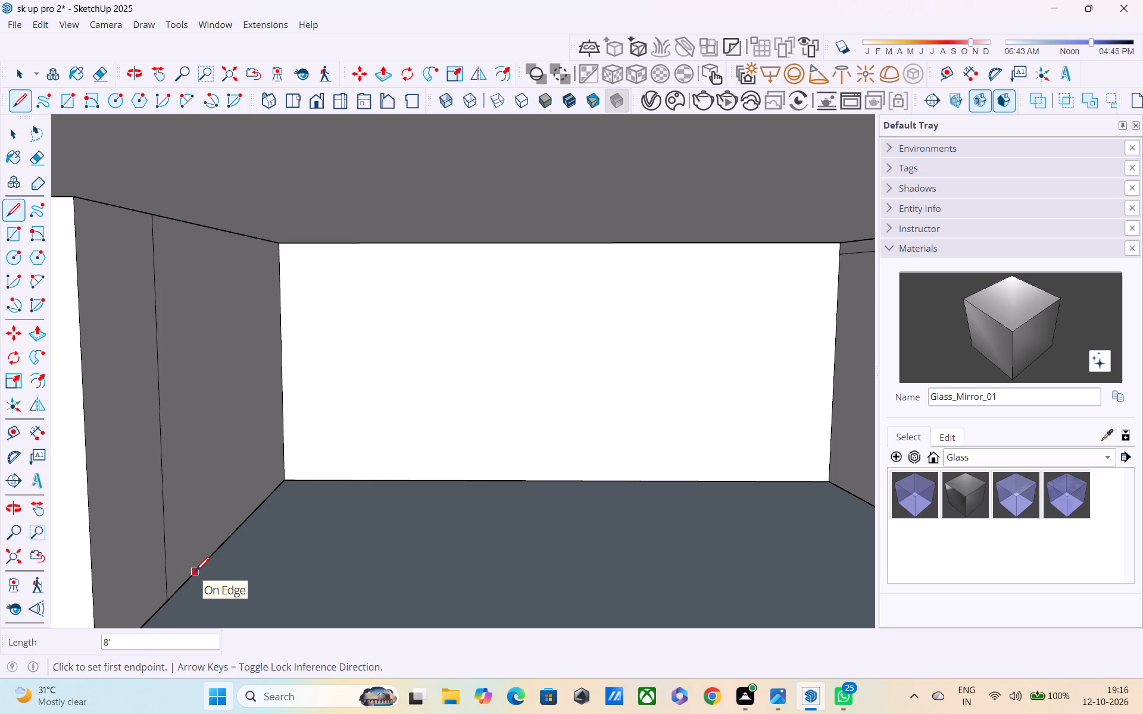
{"action": "type", "text": "9\""}
{"action": "key", "text": "Return"}
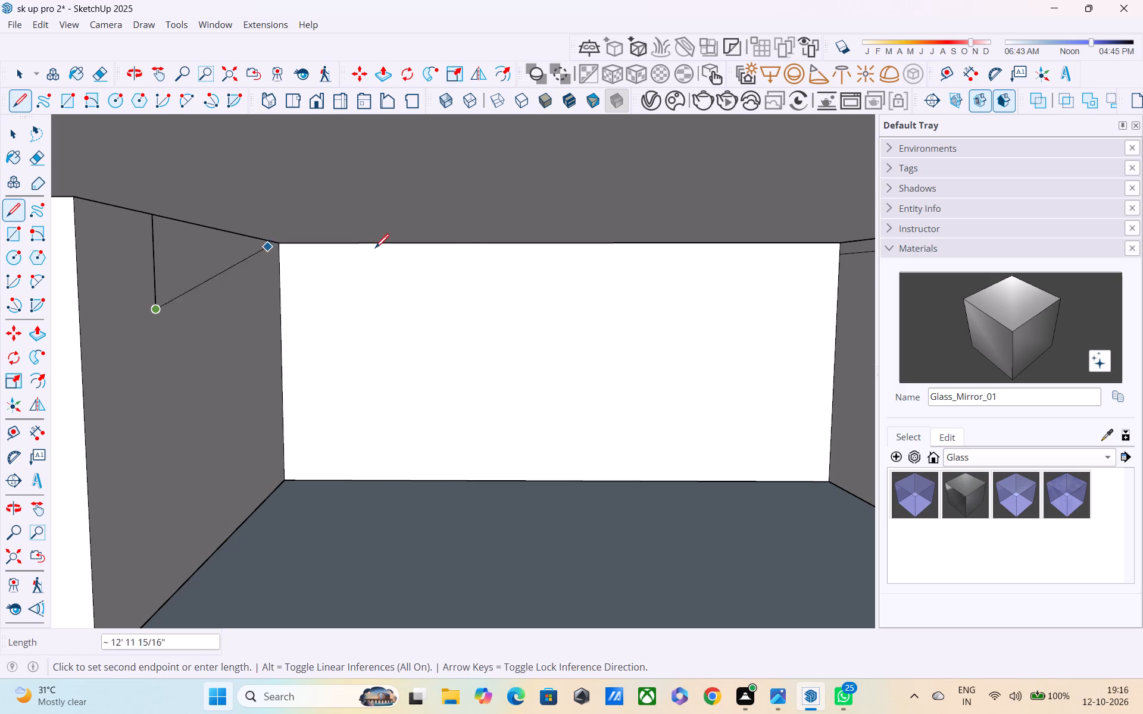
{"action": "scroll", "coordinate": [452, 258], "scroll_direction": "down", "scroll_amount": 3}
{"action": "middle_click_drag", "start_coordinate": [357, 290], "coordinate": [326, 341]}
{"action": "middle_click_drag", "start_coordinate": [329, 311], "coordinate": [357, 242]}
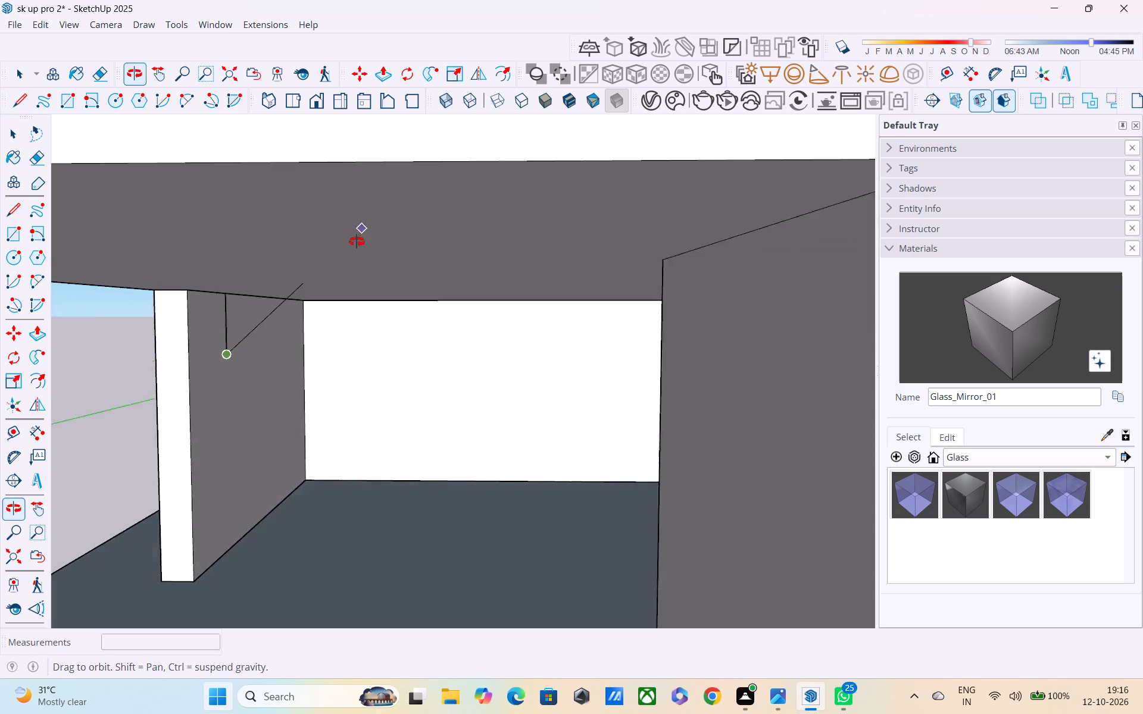
{"action": "middle_click_drag", "start_coordinate": [357, 242], "coordinate": [361, 226]}
{"action": "scroll", "coordinate": [265, 441], "scroll_direction": "up", "scroll_amount": 1}
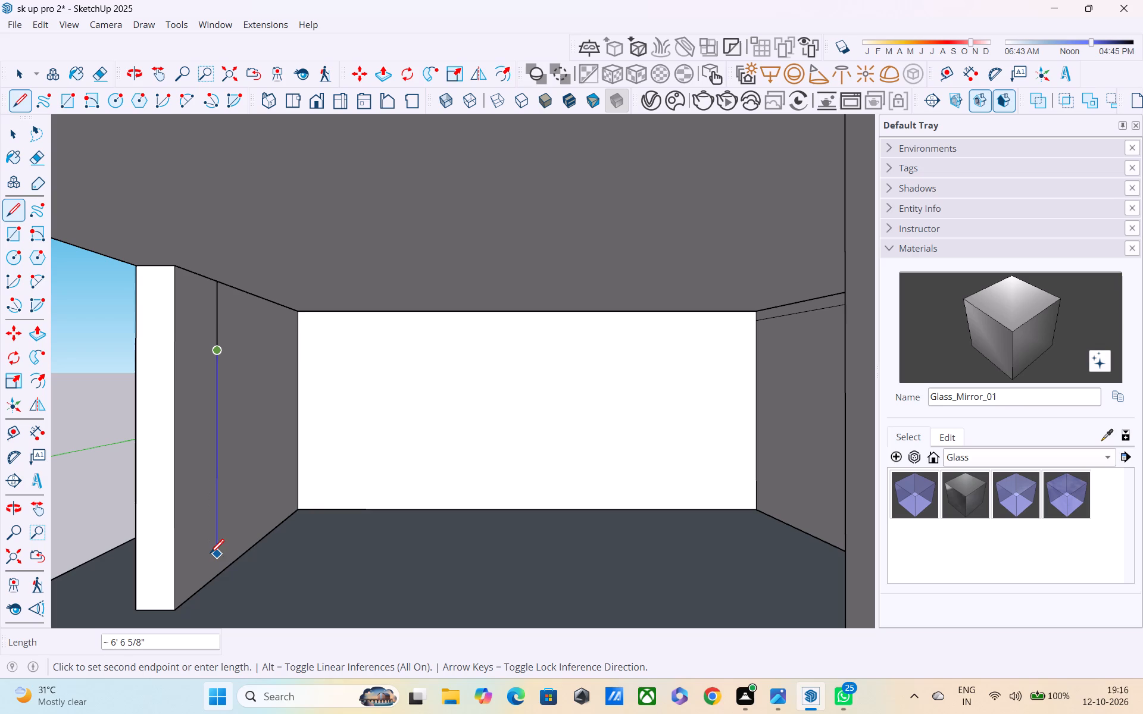
{"action": "left_click", "coordinate": [220, 576]}
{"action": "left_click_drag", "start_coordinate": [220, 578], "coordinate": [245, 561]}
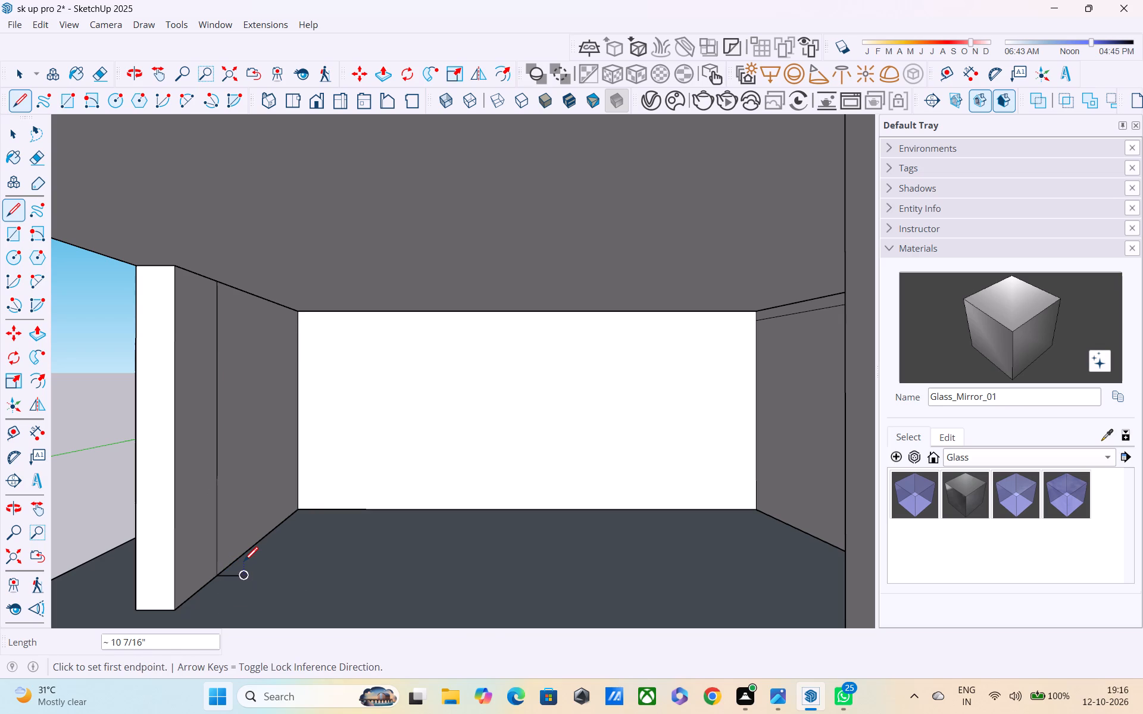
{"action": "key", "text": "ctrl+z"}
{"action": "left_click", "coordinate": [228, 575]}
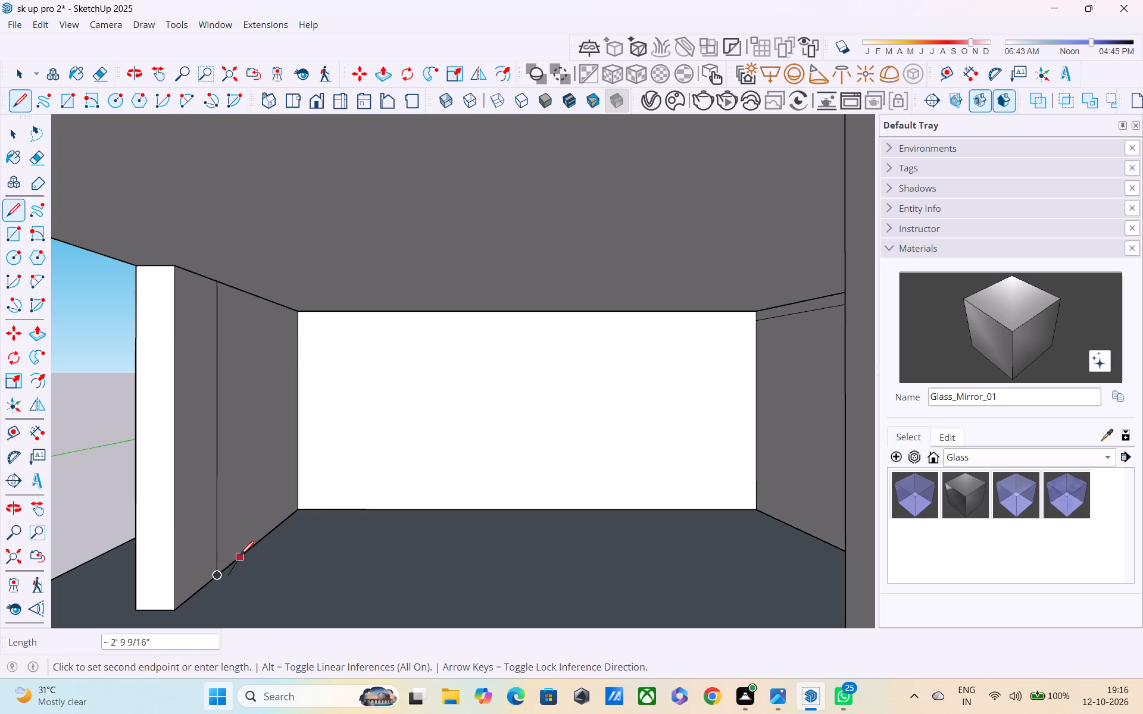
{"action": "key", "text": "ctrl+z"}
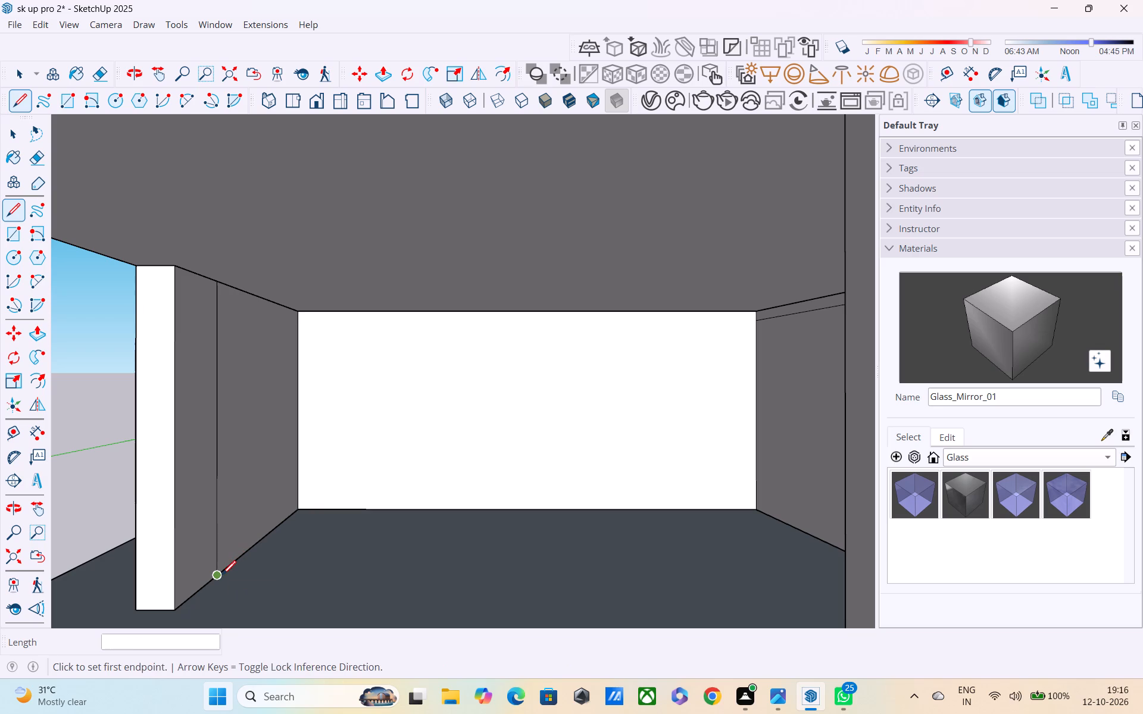
Draw a 9" line along the wall's bottom edge from the vertical line's foot toward the back wall.
{"action": "left_click", "coordinate": [222, 576]}
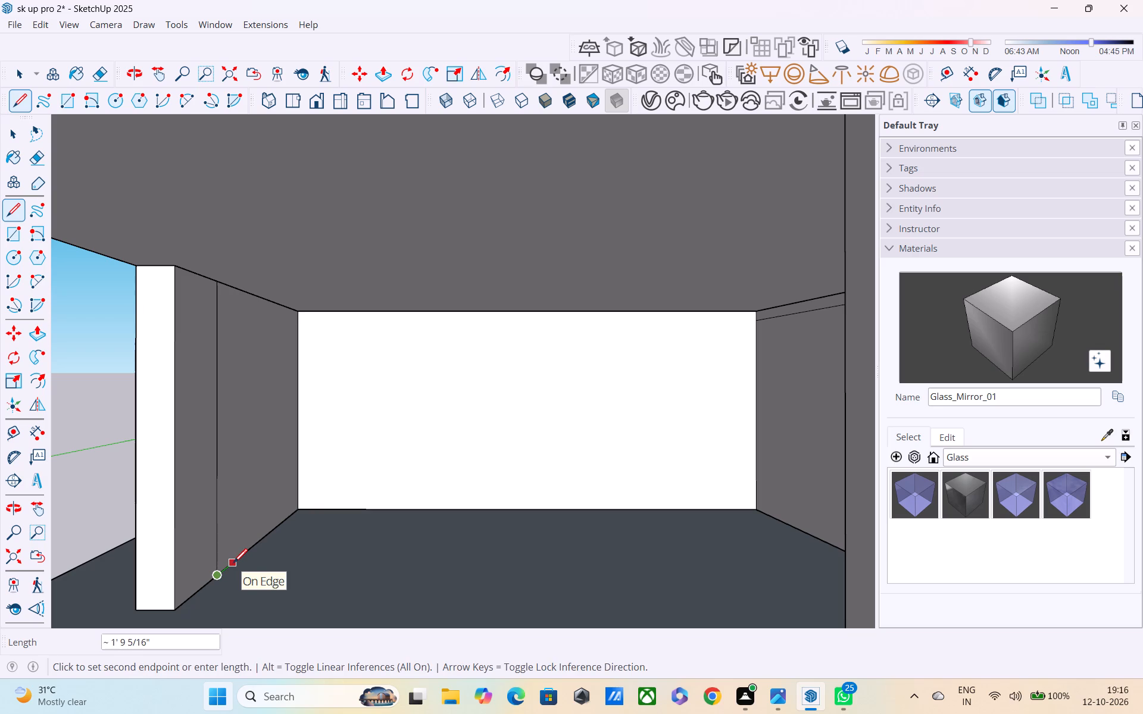
{"action": "type", "text": "9\""}
{"action": "key", "text": "Return"}
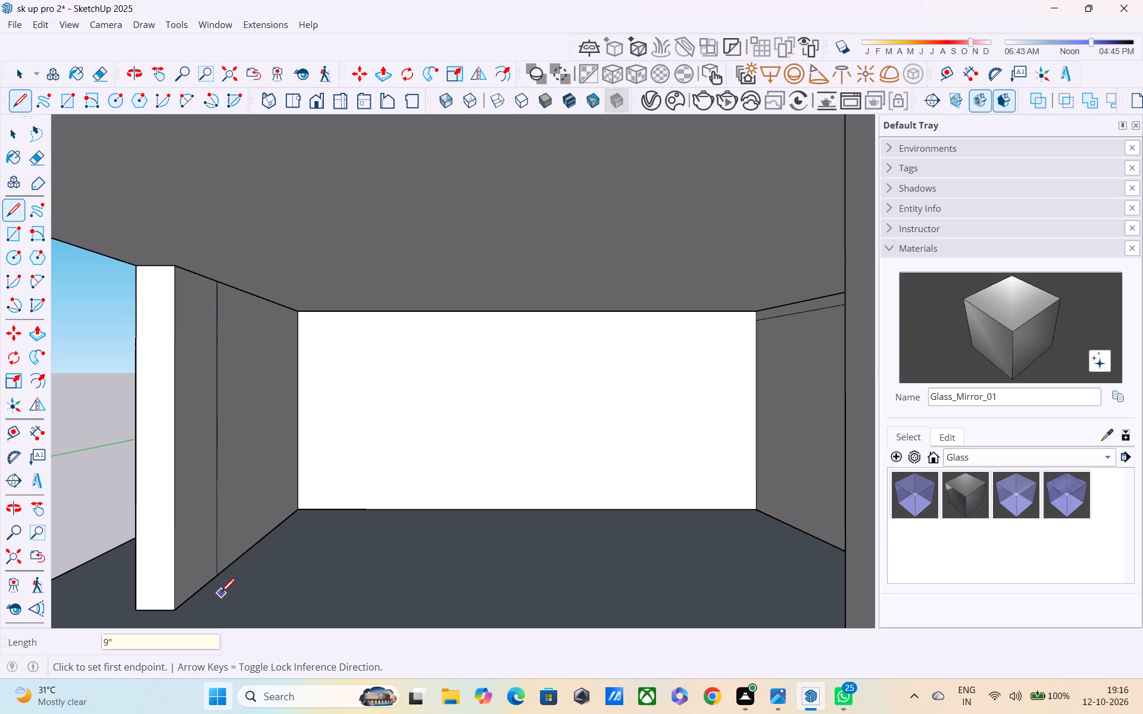
{"action": "scroll", "coordinate": [220, 576], "scroll_direction": "up", "scroll_amount": 3}
{"action": "middle_click_drag", "start_coordinate": [219, 577], "coordinate": [148, 517]}
{"action": "scroll", "coordinate": [185, 540], "scroll_direction": "up", "scroll_amount": 3}
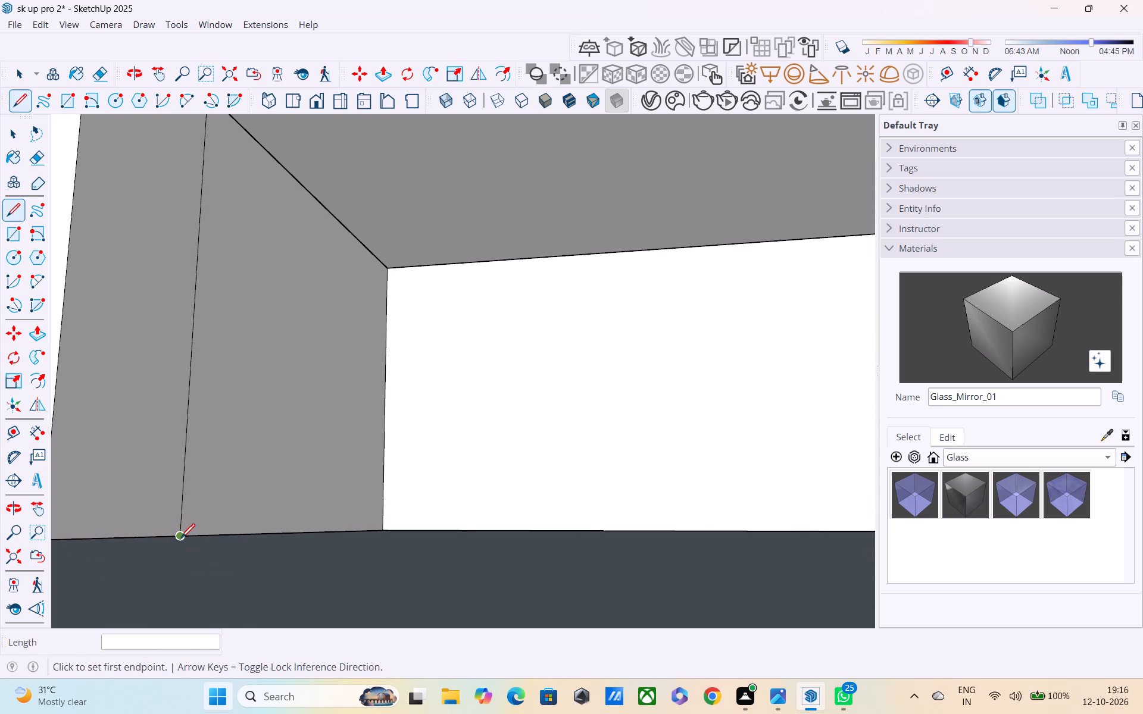
{"action": "left_click", "coordinate": [181, 537]}
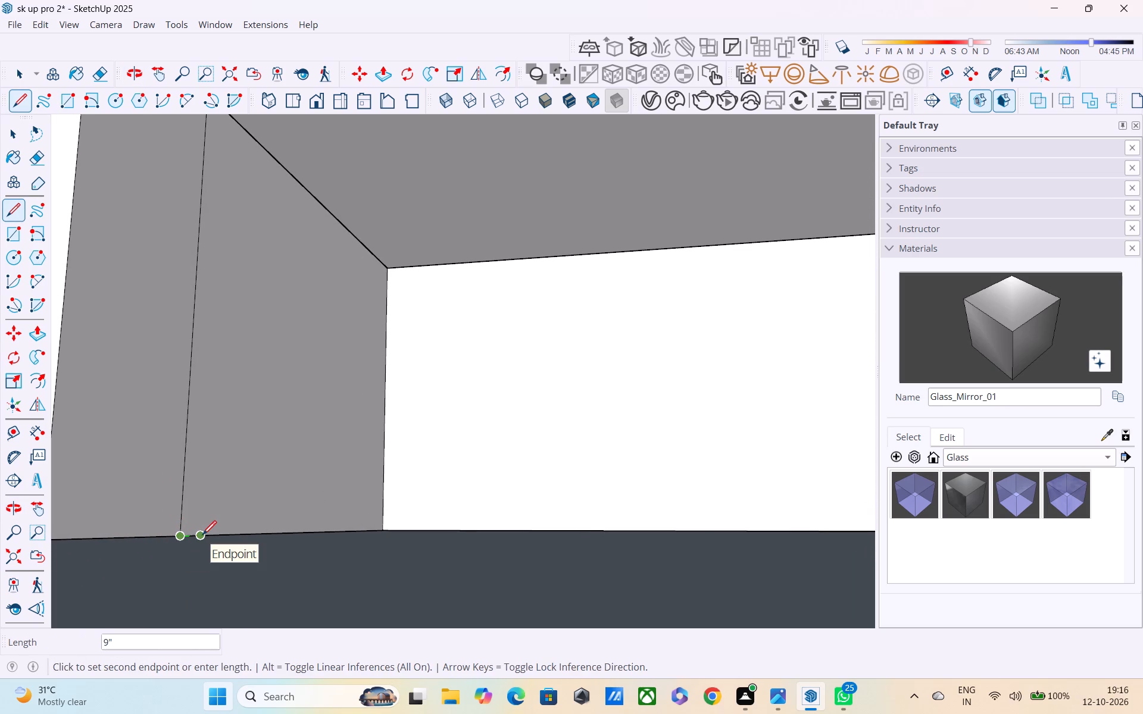
{"action": "left_click", "coordinate": [202, 536]}
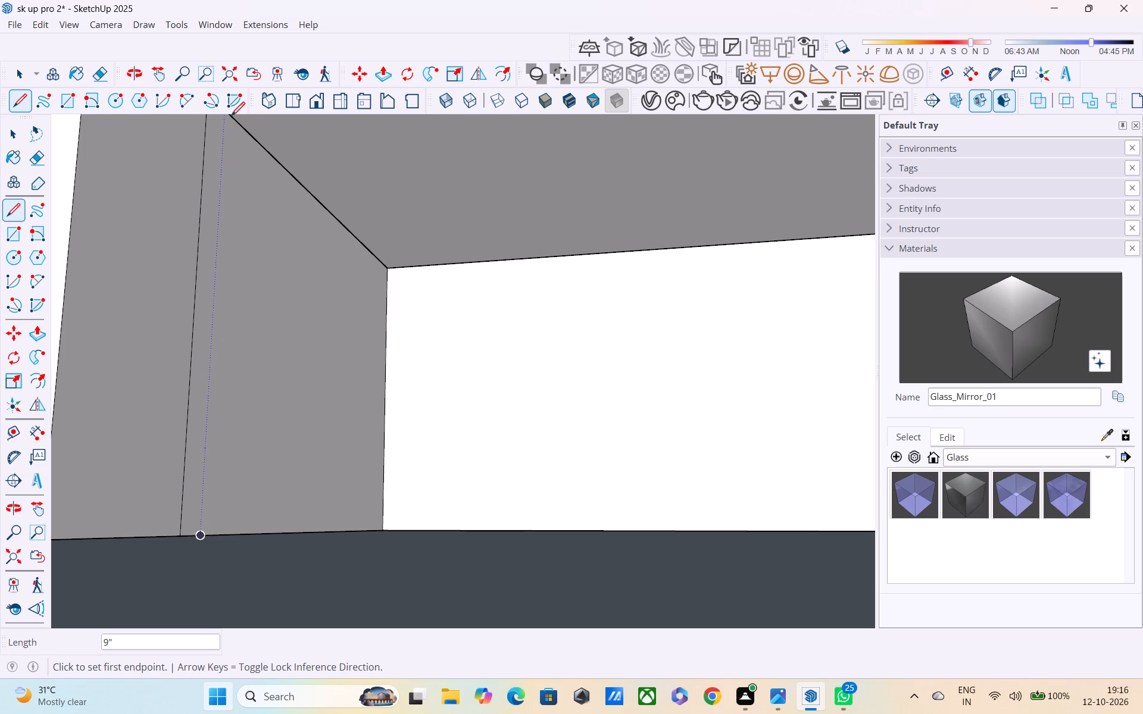
Draw a second 9' 6" vertical line between the slab underside and the 9" mark's end, closing a strip.
{"action": "middle_click_drag", "start_coordinate": [231, 120], "coordinate": [229, 233]}
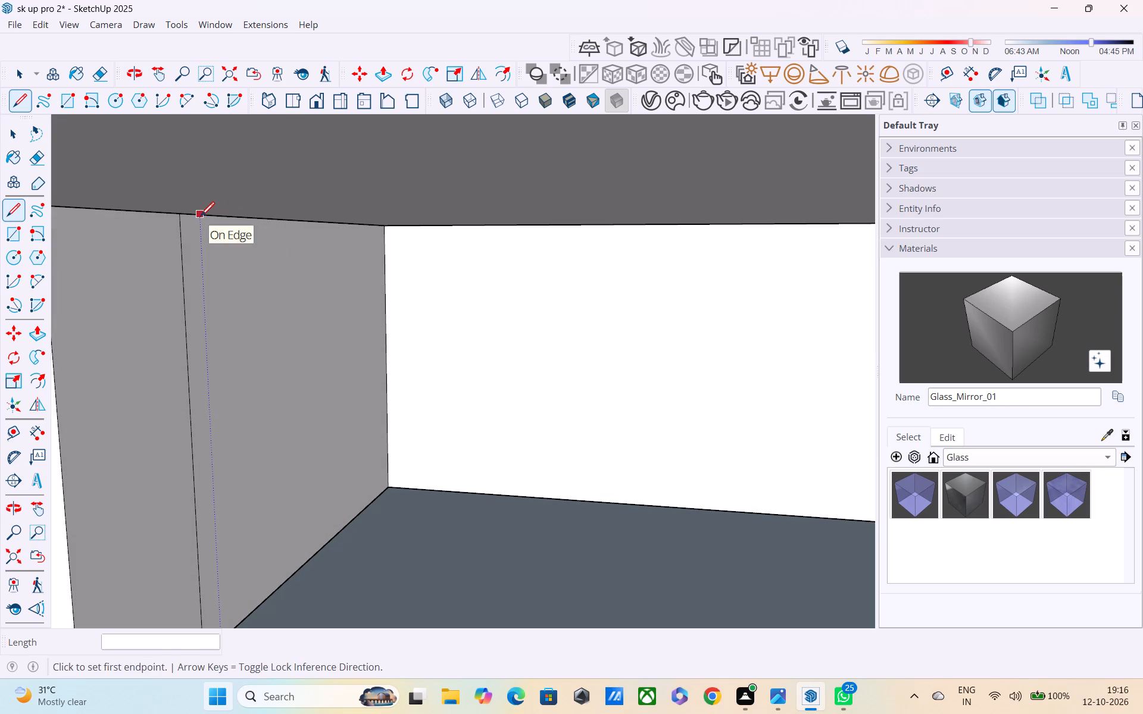
{"action": "left_click", "coordinate": [201, 217]}
{"action": "scroll", "coordinate": [199, 374], "scroll_direction": "down", "scroll_amount": 2}
{"action": "middle_click_drag", "start_coordinate": [199, 377], "coordinate": [189, 332]}
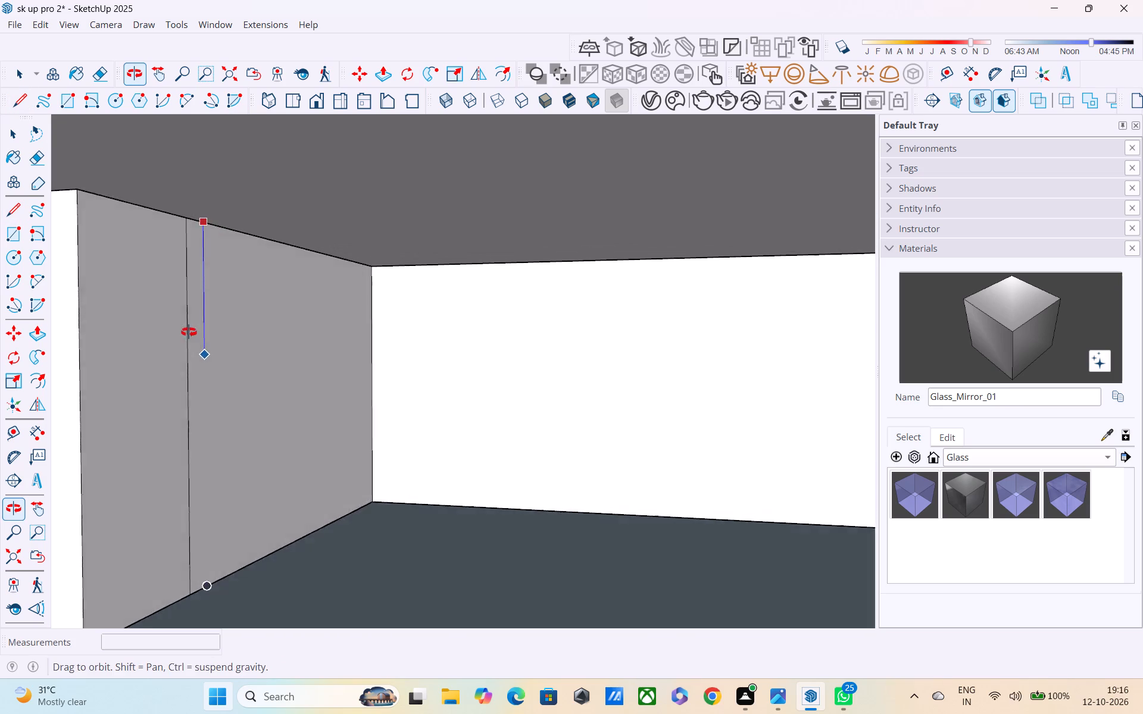
{"action": "middle_click_drag", "start_coordinate": [189, 332], "coordinate": [180, 302]}
{"action": "middle_click_drag", "start_coordinate": [180, 302], "coordinate": [170, 297]}
{"action": "scroll", "coordinate": [170, 297], "scroll_direction": "up", "scroll_amount": 1}
{"action": "left_click", "coordinate": [201, 597]}
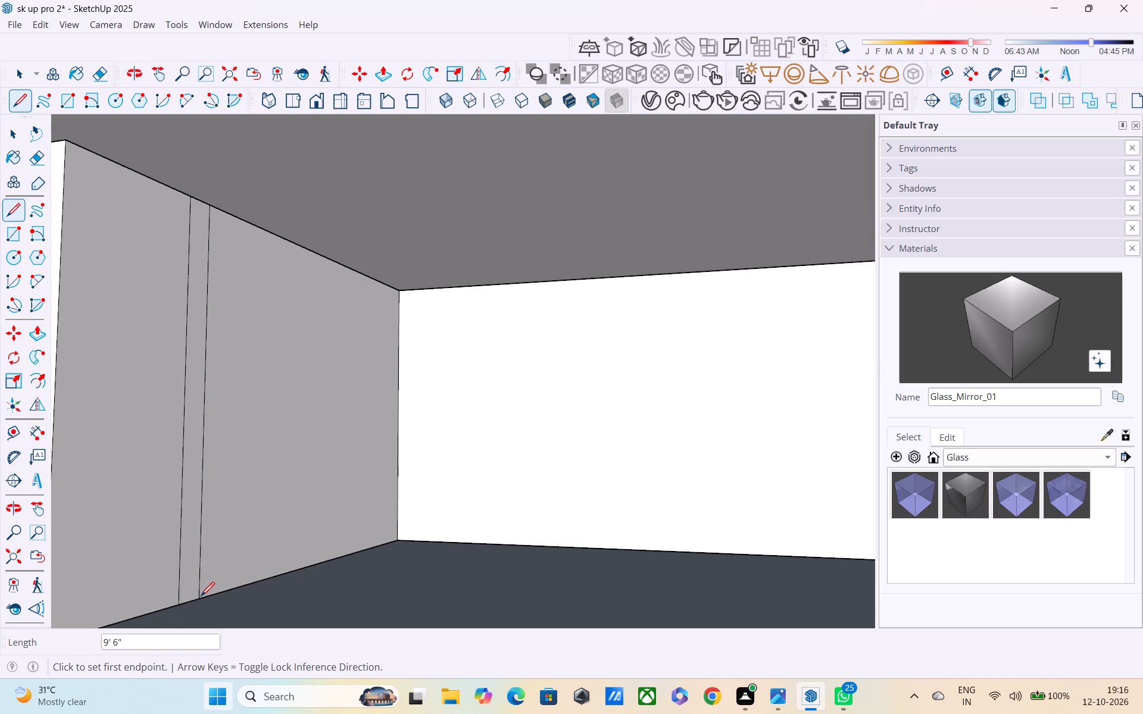
{"action": "key", "text": "Escape"}
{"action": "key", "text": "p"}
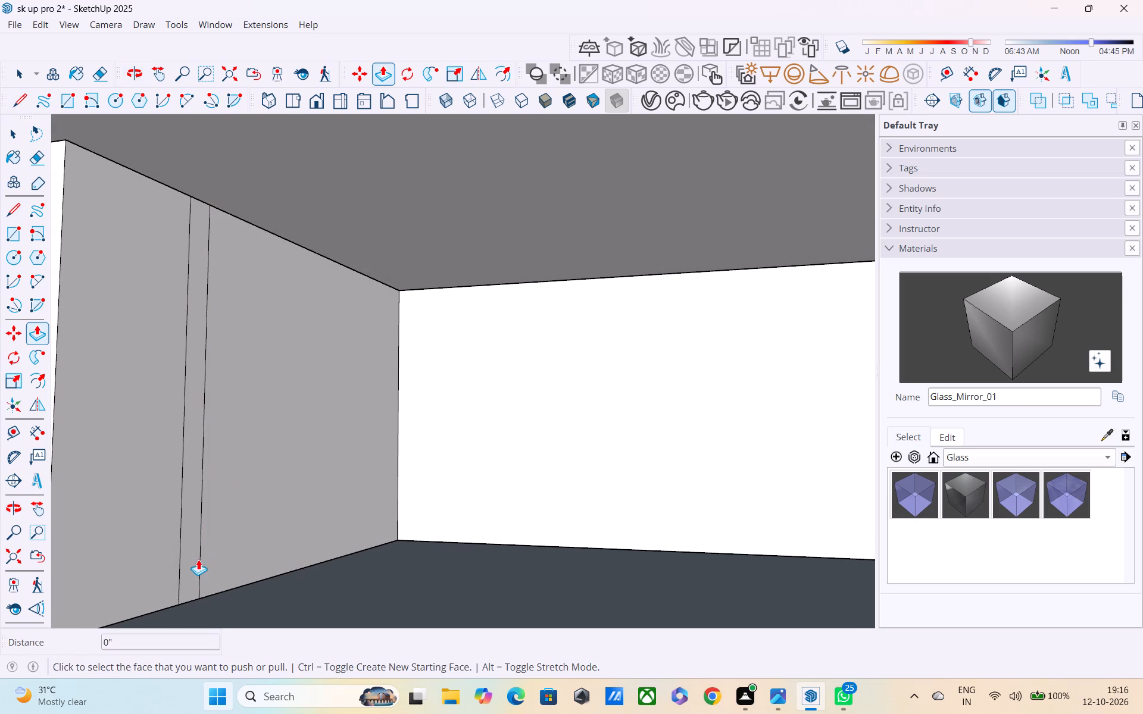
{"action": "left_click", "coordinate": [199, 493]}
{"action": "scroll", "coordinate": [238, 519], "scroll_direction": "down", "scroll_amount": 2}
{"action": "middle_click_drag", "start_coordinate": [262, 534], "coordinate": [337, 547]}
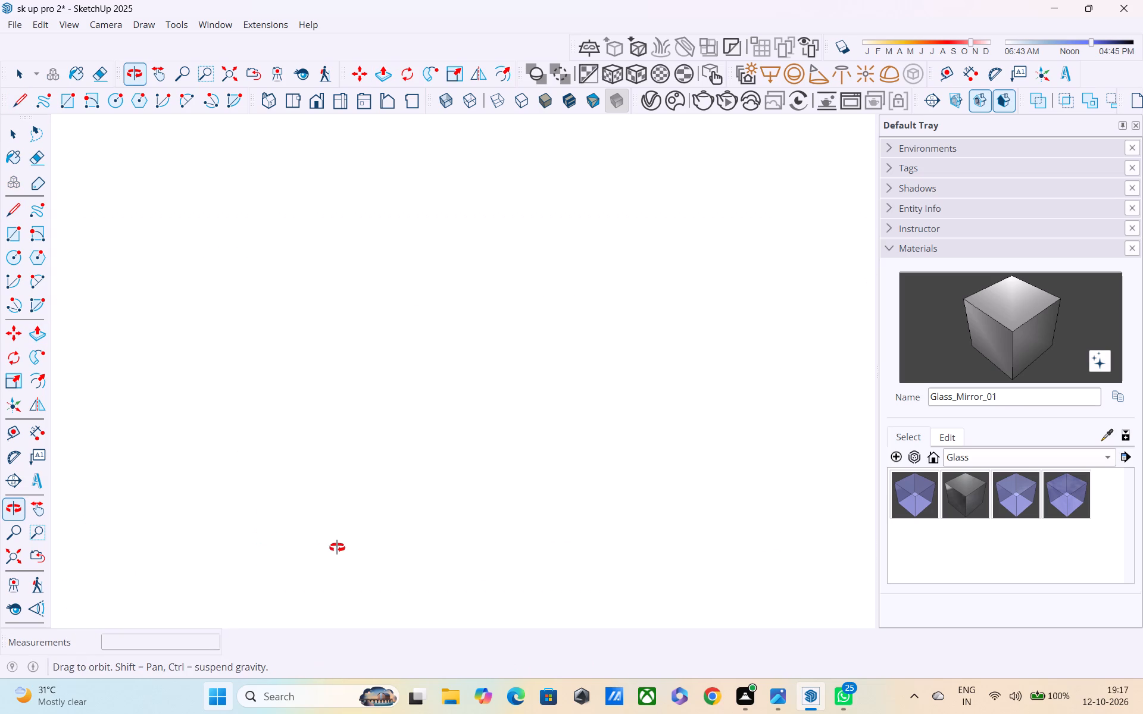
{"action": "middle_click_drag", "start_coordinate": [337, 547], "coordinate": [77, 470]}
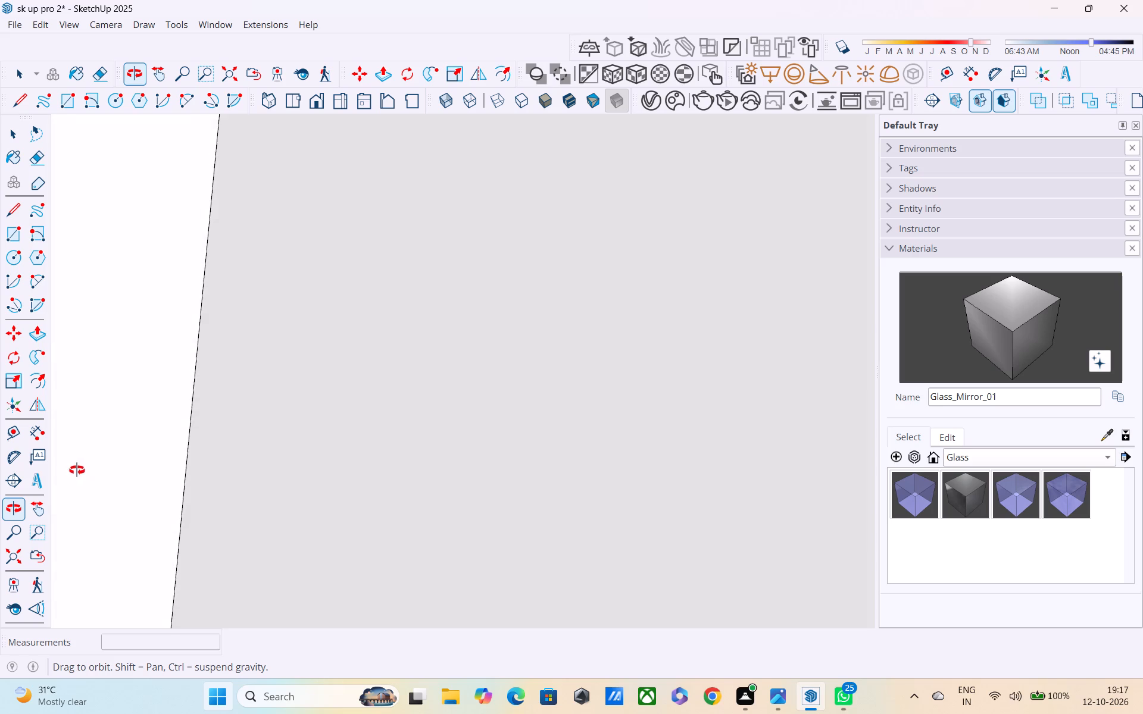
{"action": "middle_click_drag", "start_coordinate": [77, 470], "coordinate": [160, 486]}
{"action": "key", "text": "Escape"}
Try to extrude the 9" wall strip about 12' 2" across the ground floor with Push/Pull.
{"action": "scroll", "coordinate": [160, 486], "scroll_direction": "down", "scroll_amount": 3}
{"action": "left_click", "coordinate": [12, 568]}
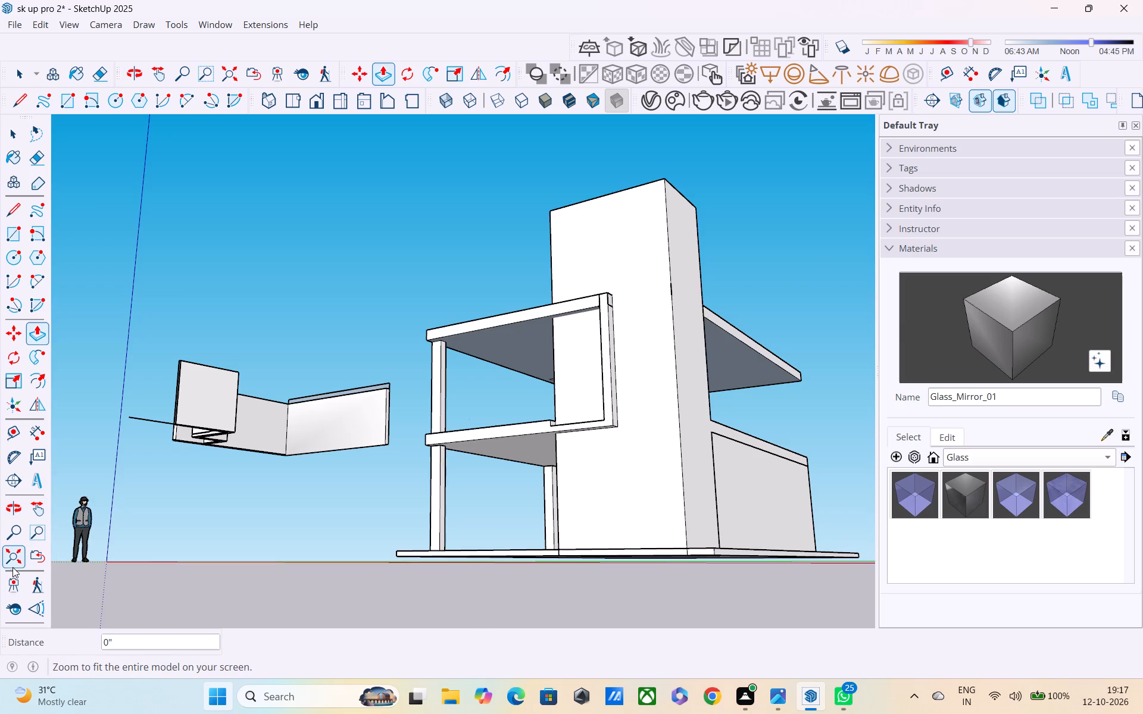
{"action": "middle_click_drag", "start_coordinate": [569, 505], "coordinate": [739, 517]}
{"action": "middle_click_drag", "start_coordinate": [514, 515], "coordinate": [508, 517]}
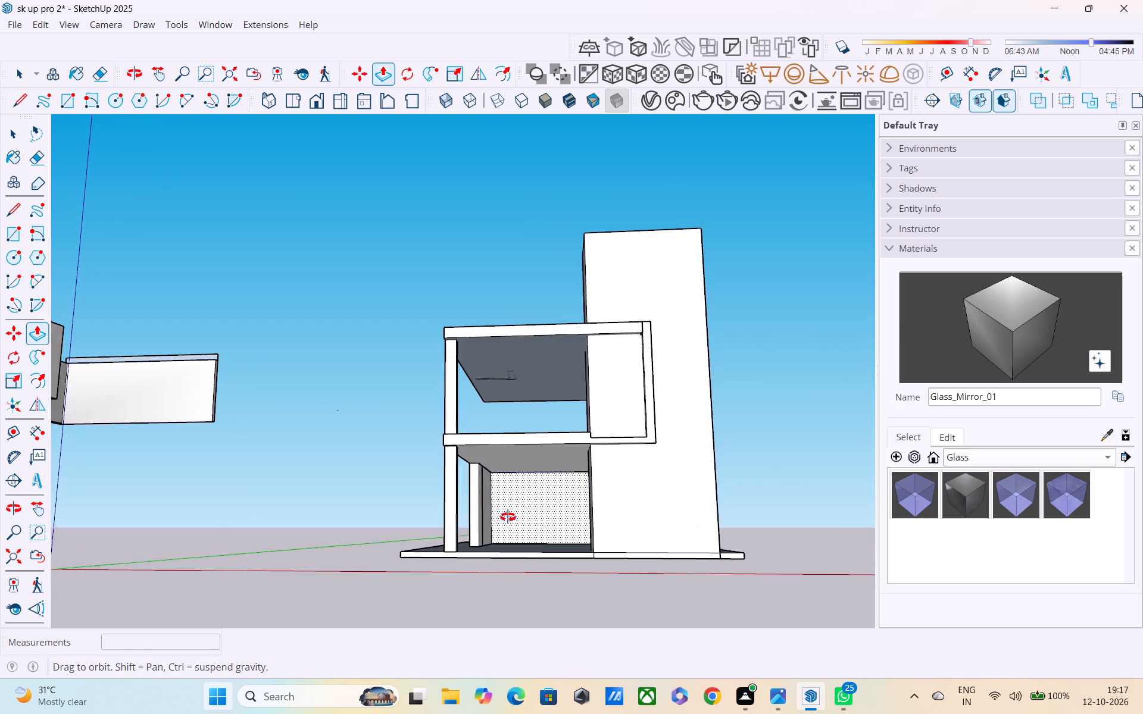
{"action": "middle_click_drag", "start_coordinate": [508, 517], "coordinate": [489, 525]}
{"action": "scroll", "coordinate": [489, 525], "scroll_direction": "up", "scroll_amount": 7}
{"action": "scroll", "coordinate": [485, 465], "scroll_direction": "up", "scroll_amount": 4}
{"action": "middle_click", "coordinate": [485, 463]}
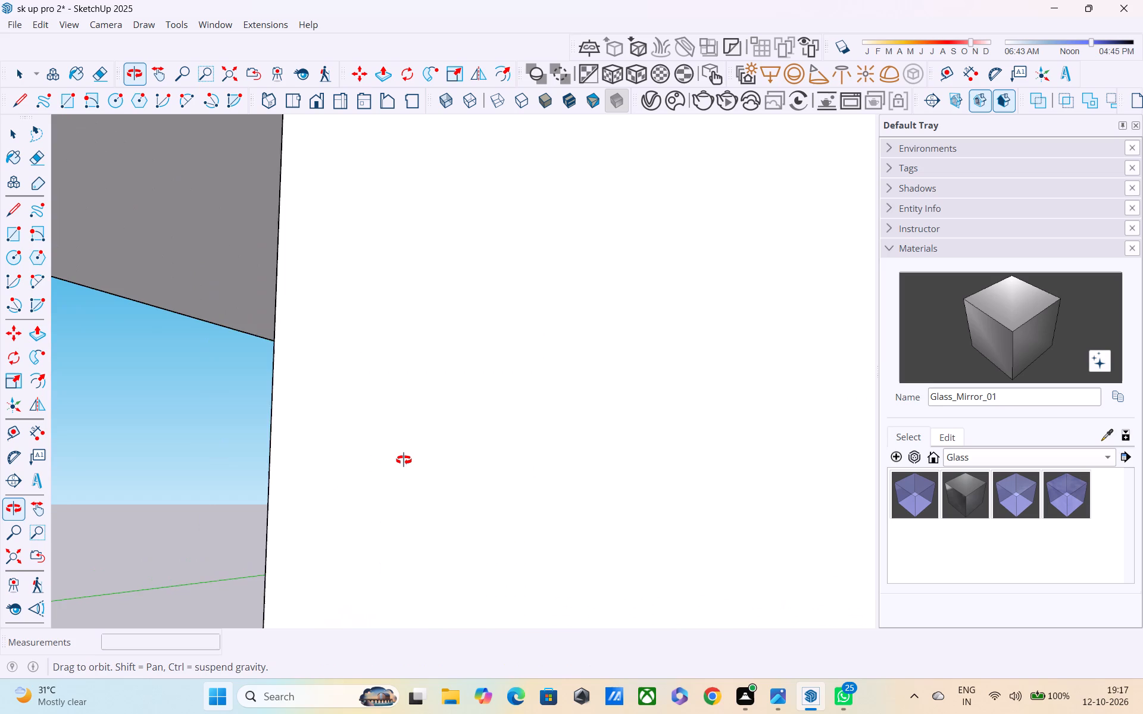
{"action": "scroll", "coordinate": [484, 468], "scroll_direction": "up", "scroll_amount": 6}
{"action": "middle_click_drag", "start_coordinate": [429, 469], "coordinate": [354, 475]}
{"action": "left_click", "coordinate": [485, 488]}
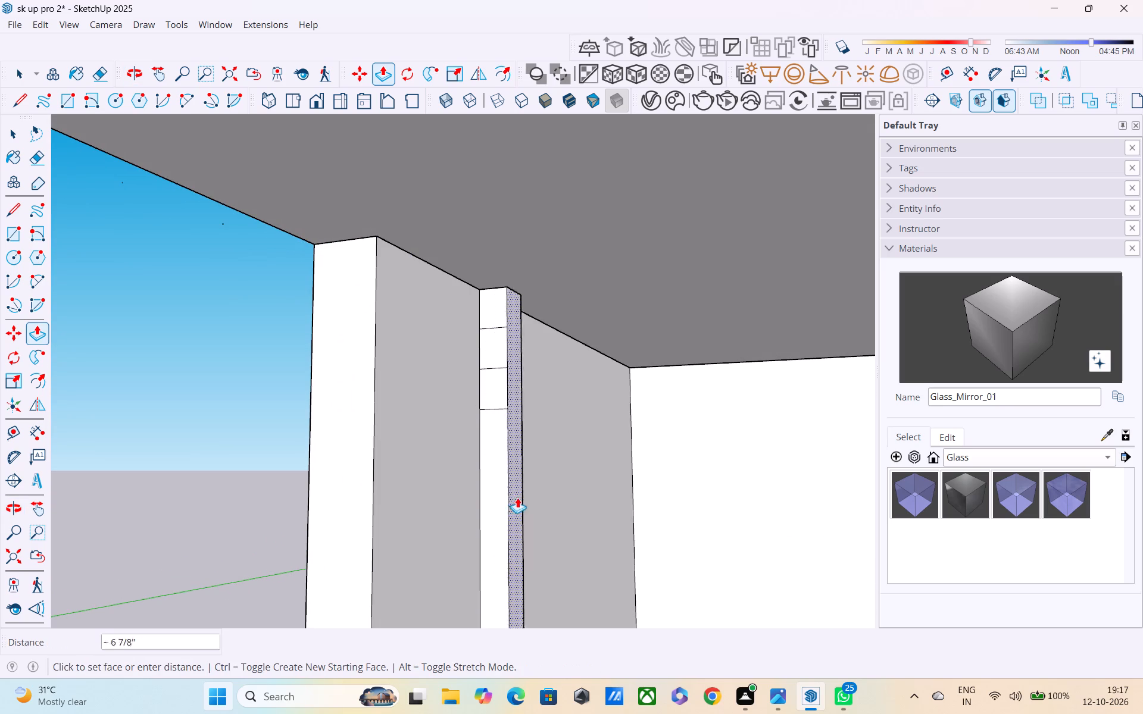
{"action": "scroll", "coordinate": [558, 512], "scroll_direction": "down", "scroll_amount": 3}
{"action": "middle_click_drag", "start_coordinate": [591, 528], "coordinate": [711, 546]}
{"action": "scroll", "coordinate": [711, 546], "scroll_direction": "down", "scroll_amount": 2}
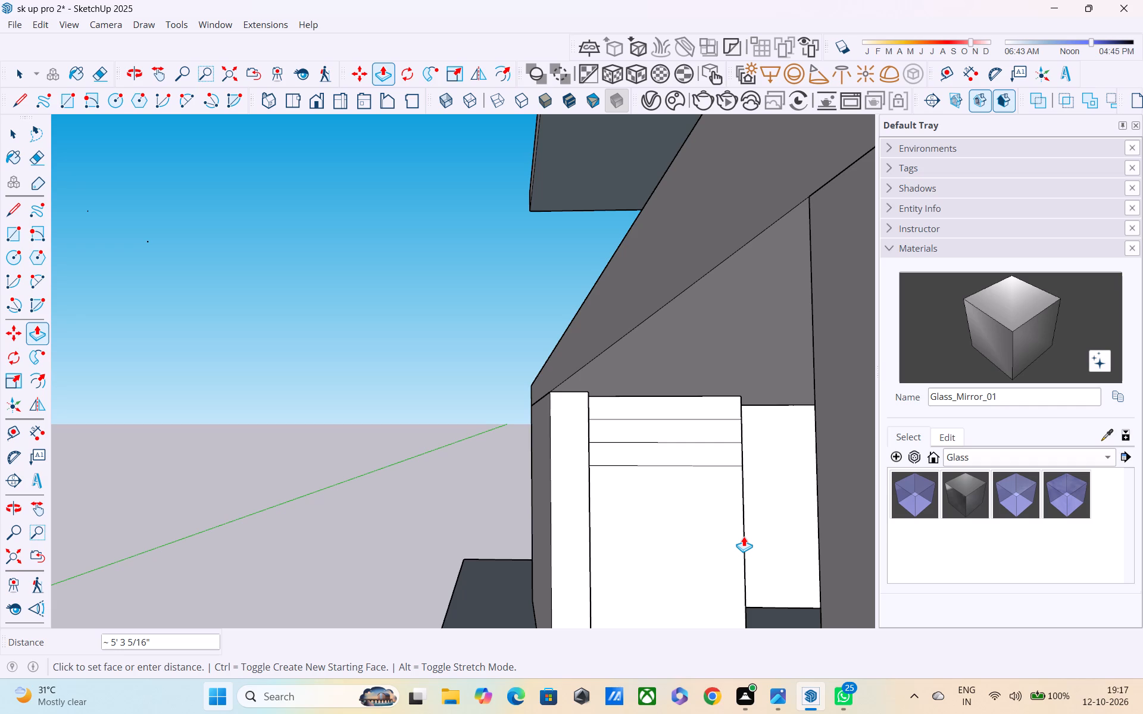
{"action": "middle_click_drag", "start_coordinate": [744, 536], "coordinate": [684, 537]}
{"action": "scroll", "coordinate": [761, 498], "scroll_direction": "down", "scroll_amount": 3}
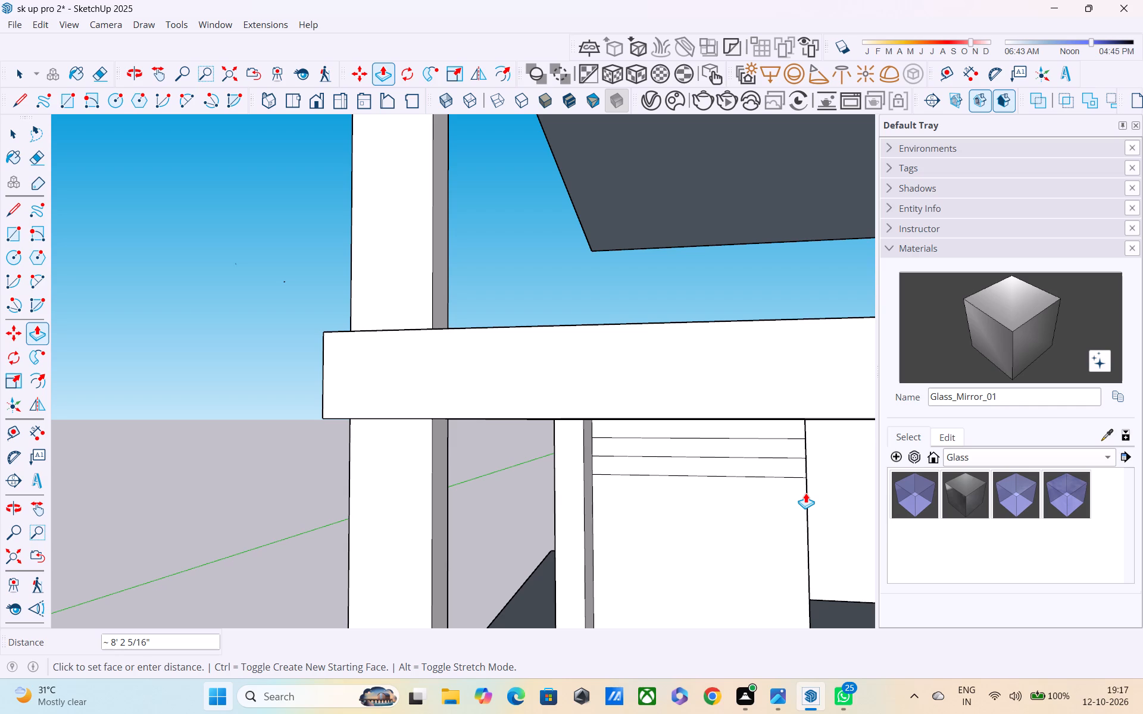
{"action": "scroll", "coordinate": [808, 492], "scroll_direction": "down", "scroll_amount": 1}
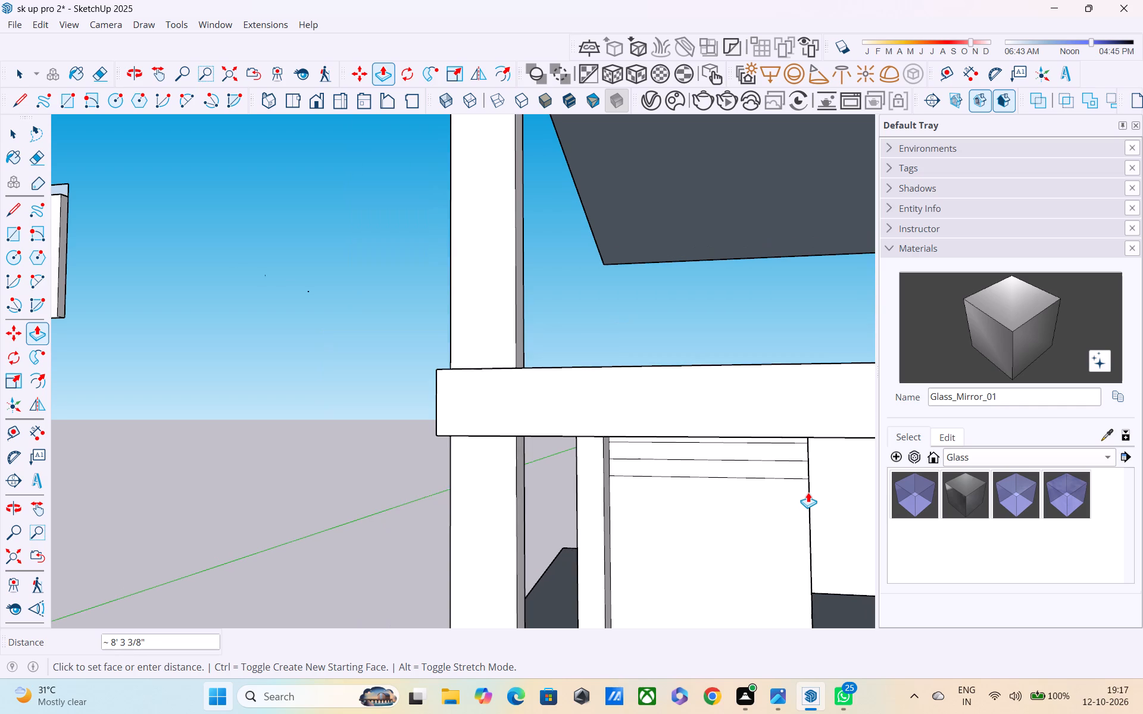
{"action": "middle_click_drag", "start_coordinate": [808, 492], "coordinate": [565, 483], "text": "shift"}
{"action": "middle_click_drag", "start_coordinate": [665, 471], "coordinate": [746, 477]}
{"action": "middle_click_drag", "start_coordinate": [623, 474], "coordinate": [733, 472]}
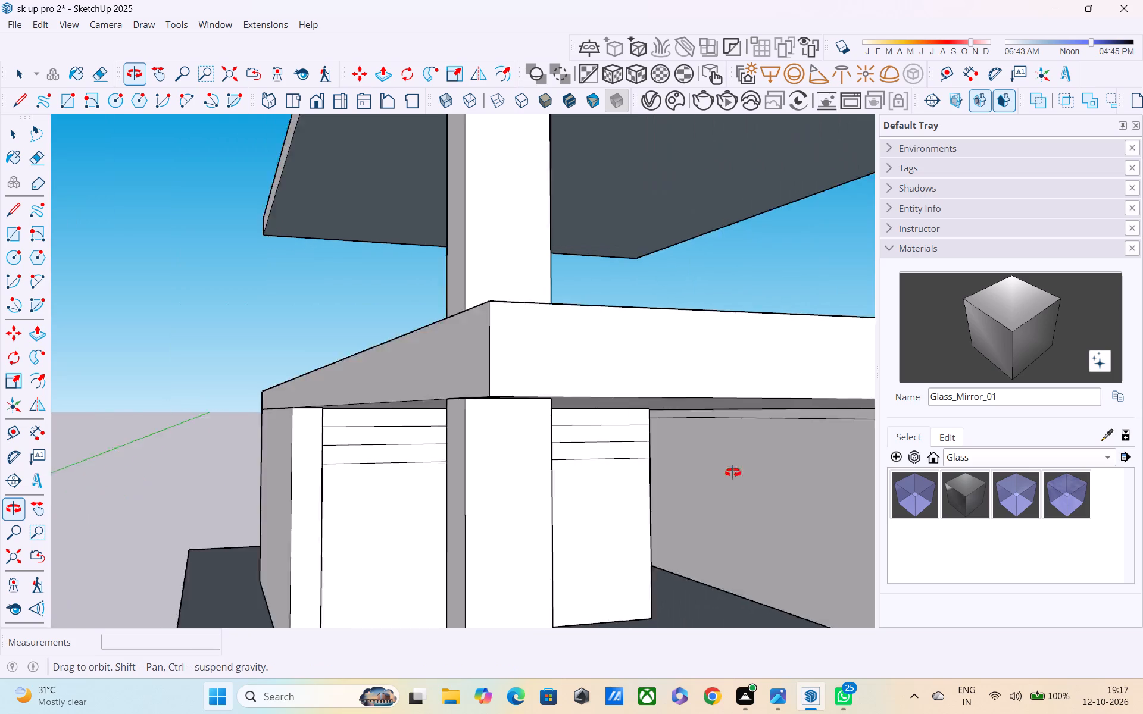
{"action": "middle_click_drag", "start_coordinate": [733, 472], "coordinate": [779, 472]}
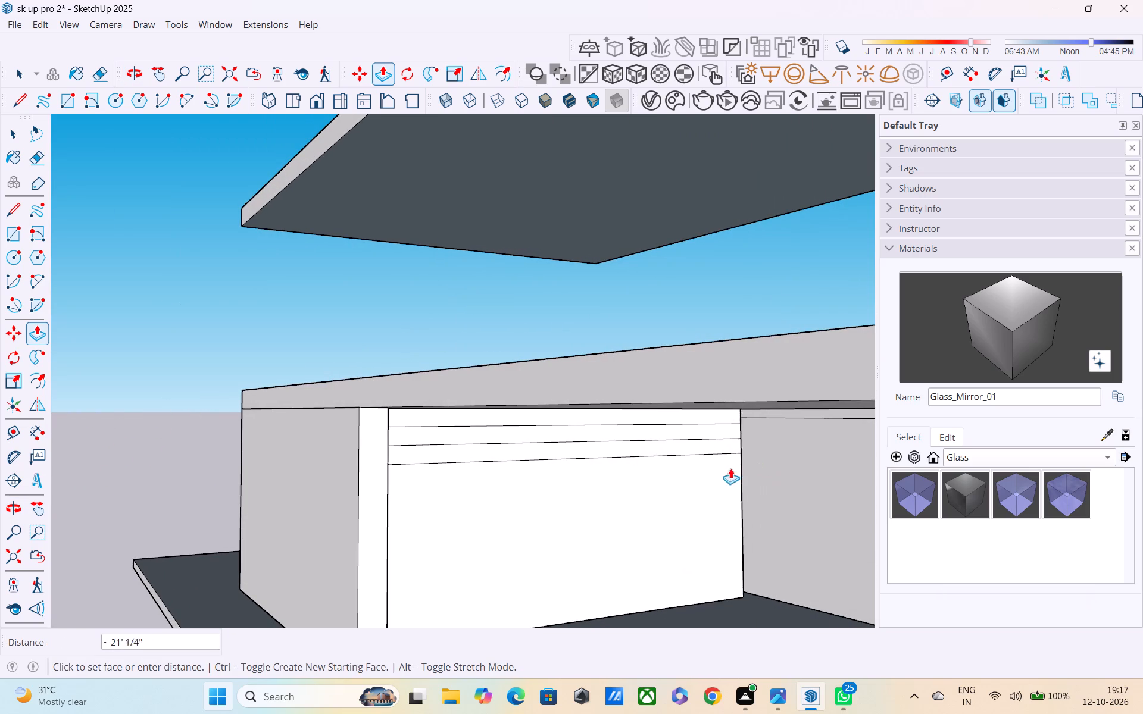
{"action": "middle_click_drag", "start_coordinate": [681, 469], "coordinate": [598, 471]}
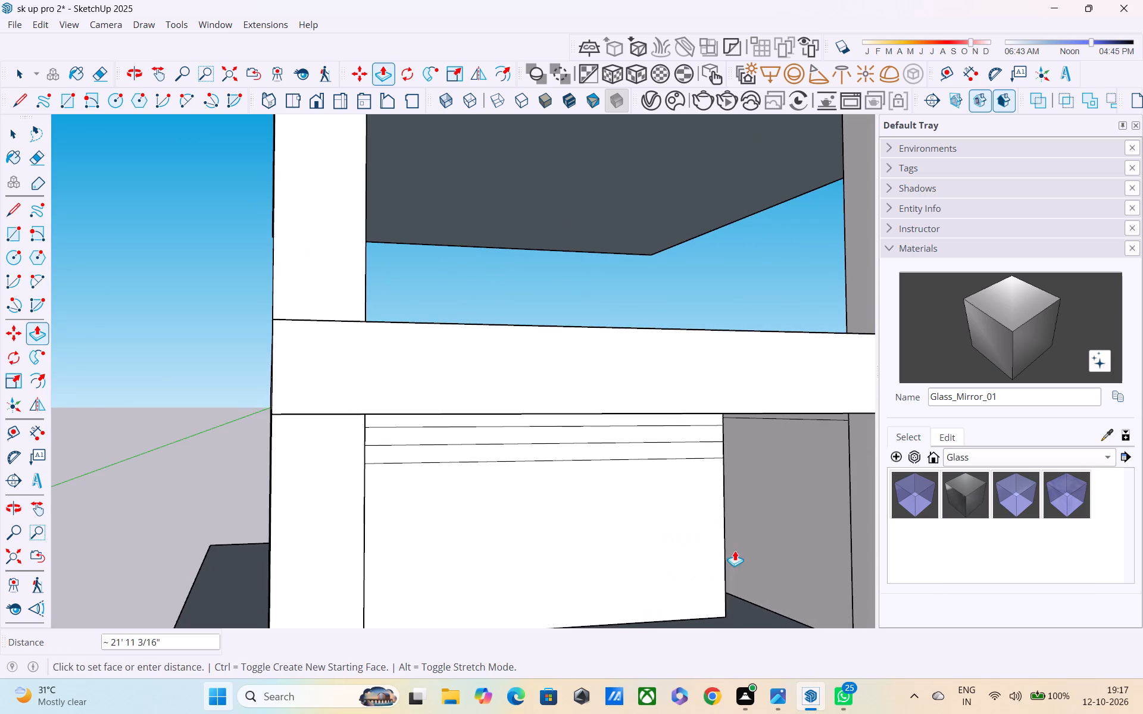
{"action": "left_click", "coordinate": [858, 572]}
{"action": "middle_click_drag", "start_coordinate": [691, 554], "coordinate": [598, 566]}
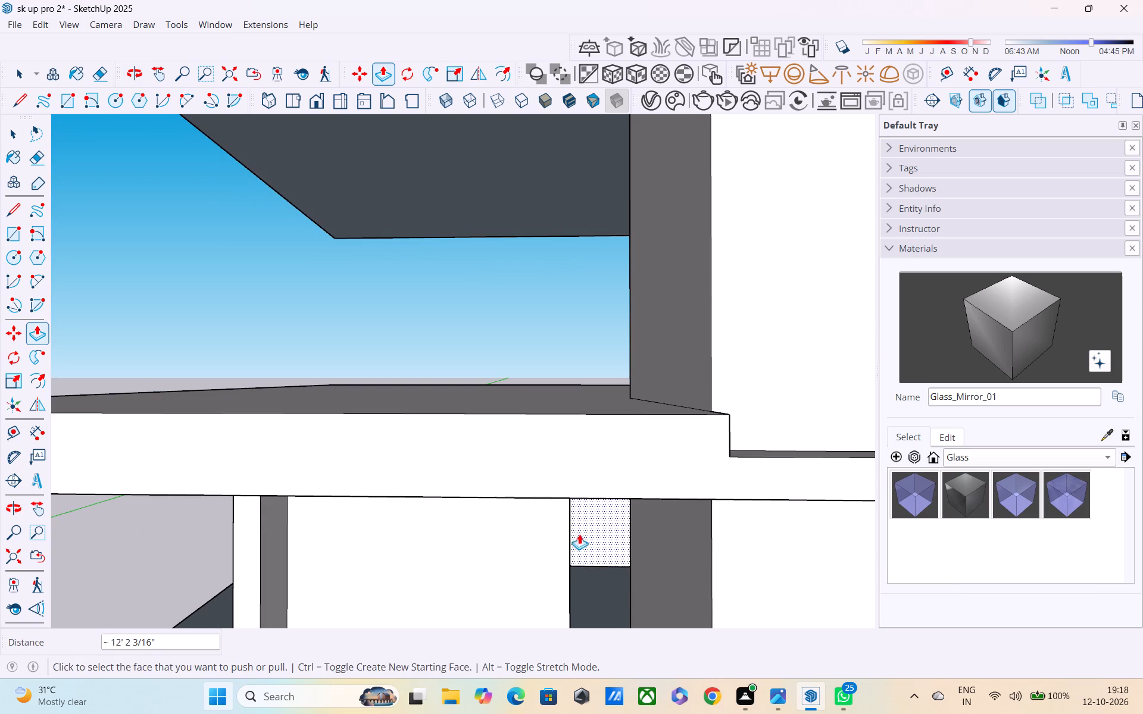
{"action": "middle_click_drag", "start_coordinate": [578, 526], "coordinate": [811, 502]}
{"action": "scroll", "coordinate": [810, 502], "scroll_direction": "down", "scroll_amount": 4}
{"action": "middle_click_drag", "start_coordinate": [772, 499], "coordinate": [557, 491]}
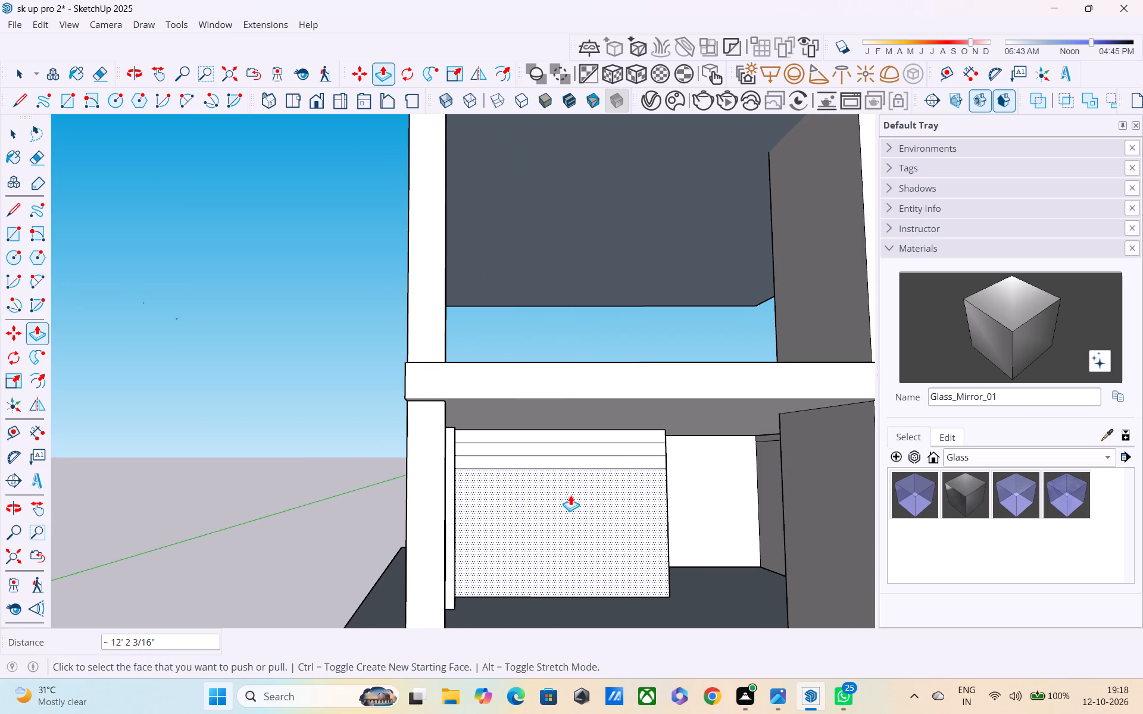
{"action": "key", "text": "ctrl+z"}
Extrude the 9" wall strip under the slab across the ground floor to the opposite wall.
{"action": "middle_click_drag", "start_coordinate": [493, 488], "coordinate": [381, 488]}
{"action": "scroll", "coordinate": [405, 482], "scroll_direction": "up", "scroll_amount": 4}
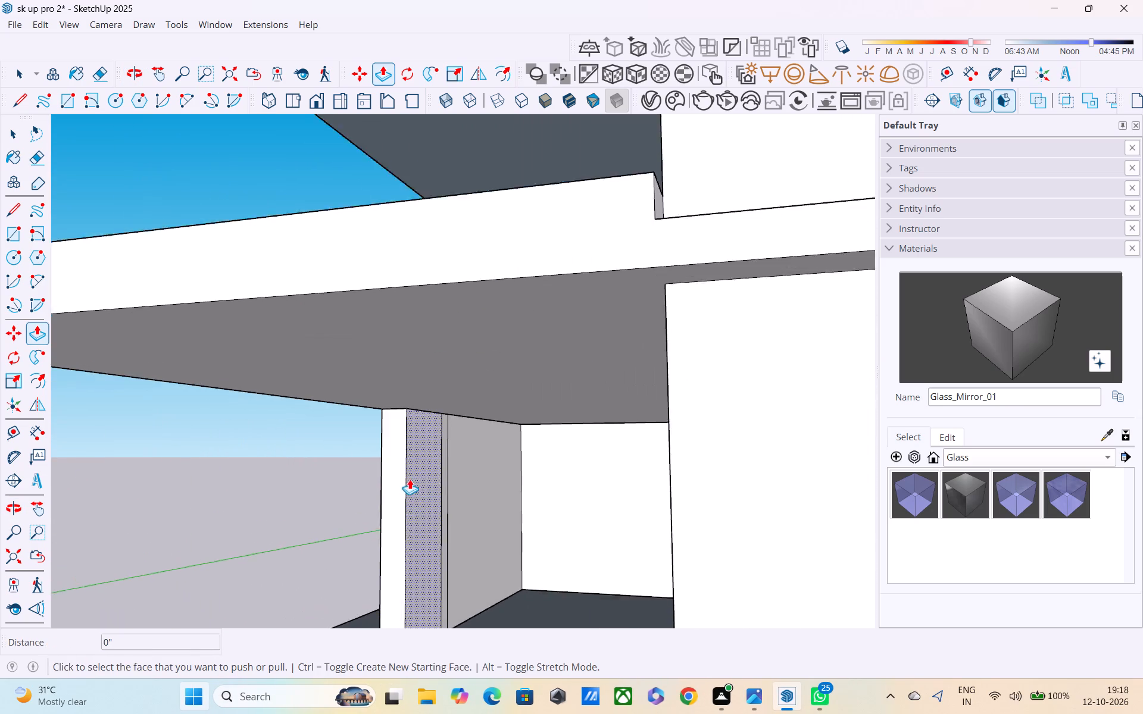
{"action": "scroll", "coordinate": [449, 473], "scroll_direction": "up", "scroll_amount": 4}
{"action": "left_click", "coordinate": [449, 472]}
{"action": "scroll", "coordinate": [687, 509], "scroll_direction": "down", "scroll_amount": 2}
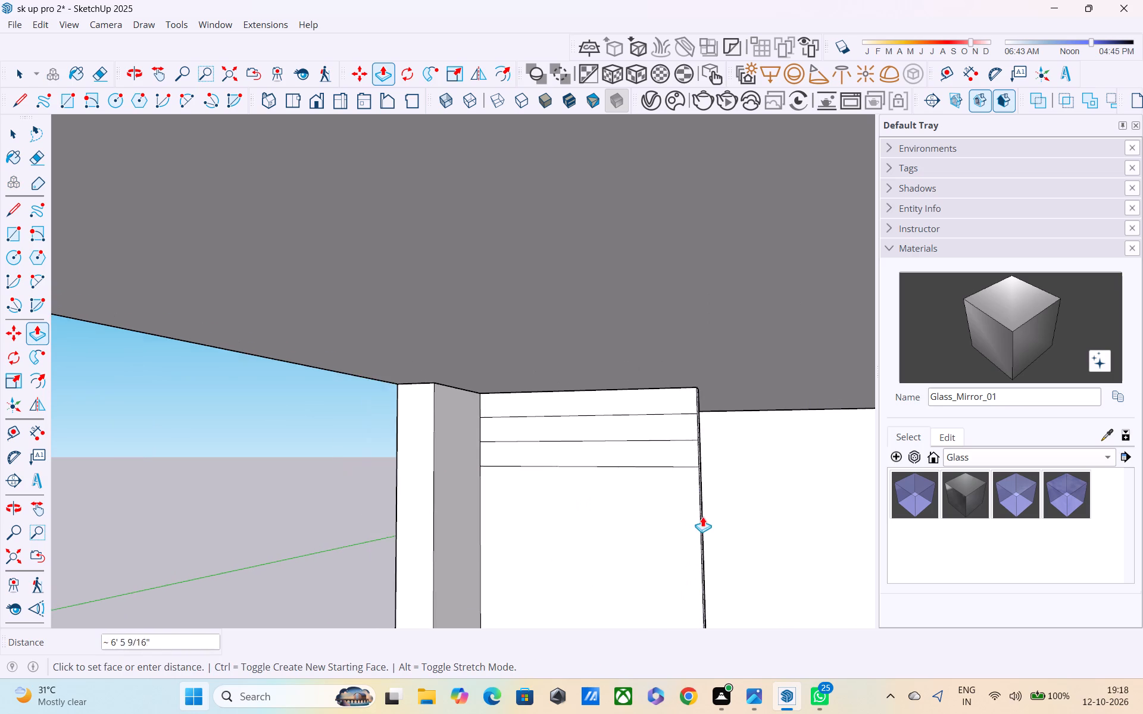
{"action": "middle_click_drag", "start_coordinate": [705, 516], "coordinate": [913, 527]}
{"action": "middle_click_drag", "start_coordinate": [782, 522], "coordinate": [898, 522]}
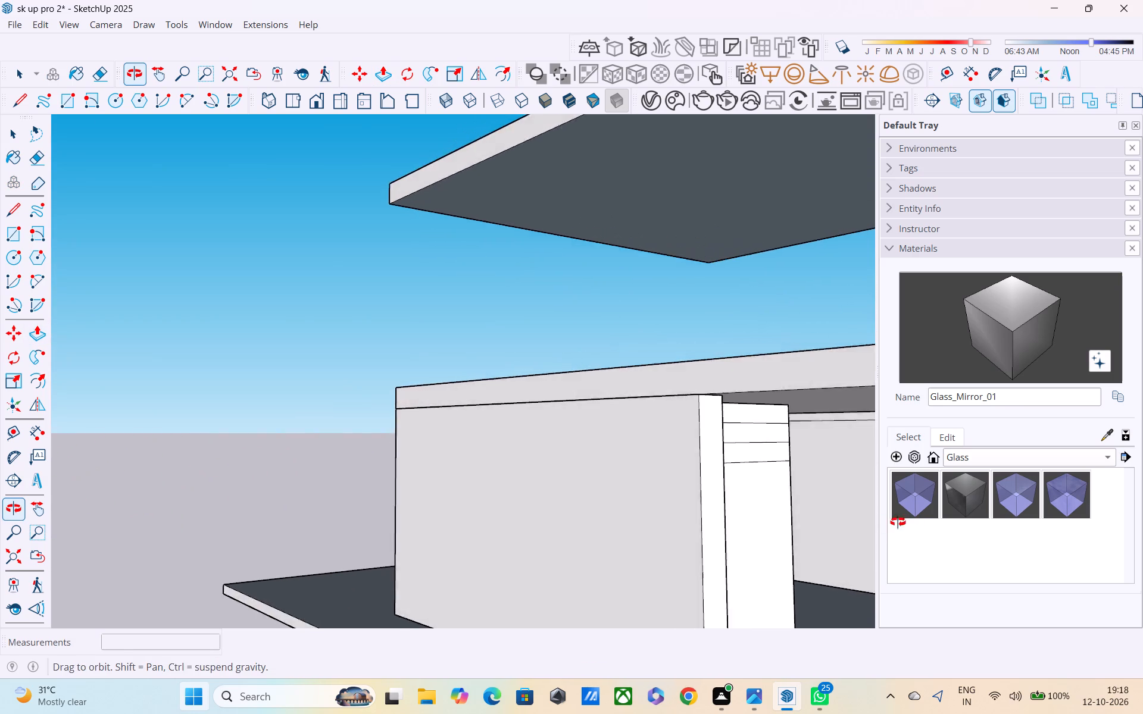
{"action": "middle_click_drag", "start_coordinate": [898, 522], "coordinate": [952, 516]}
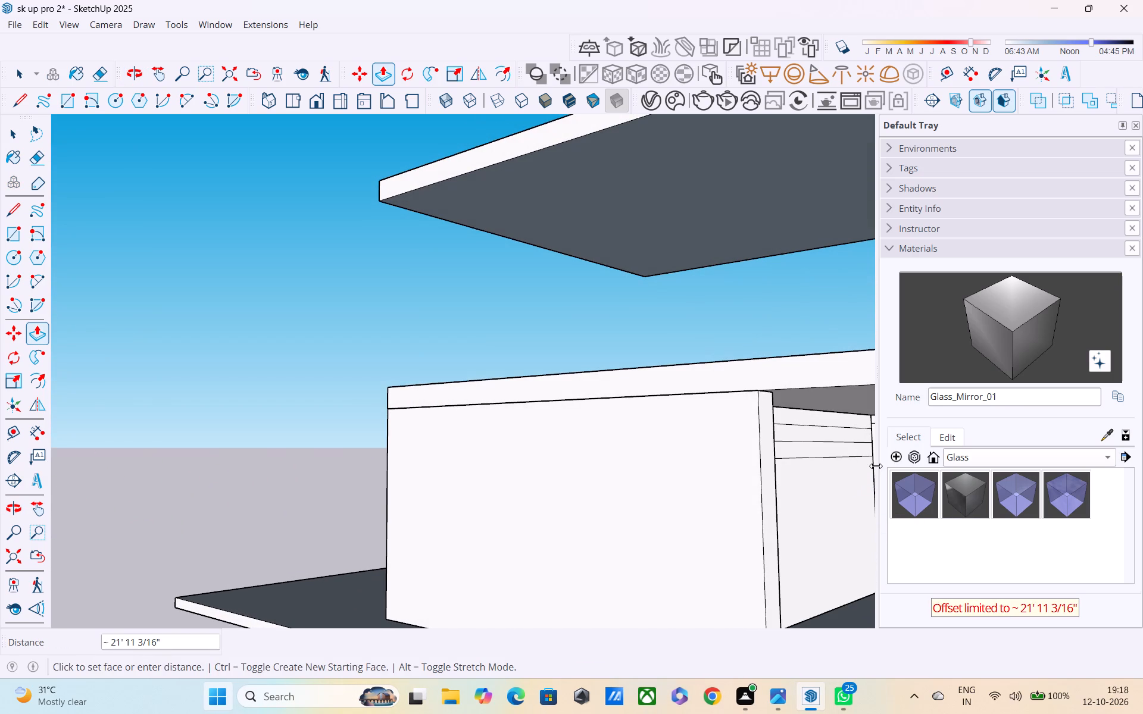
{"action": "left_click", "coordinate": [876, 466]}
{"action": "middle_click", "coordinate": [800, 481]}
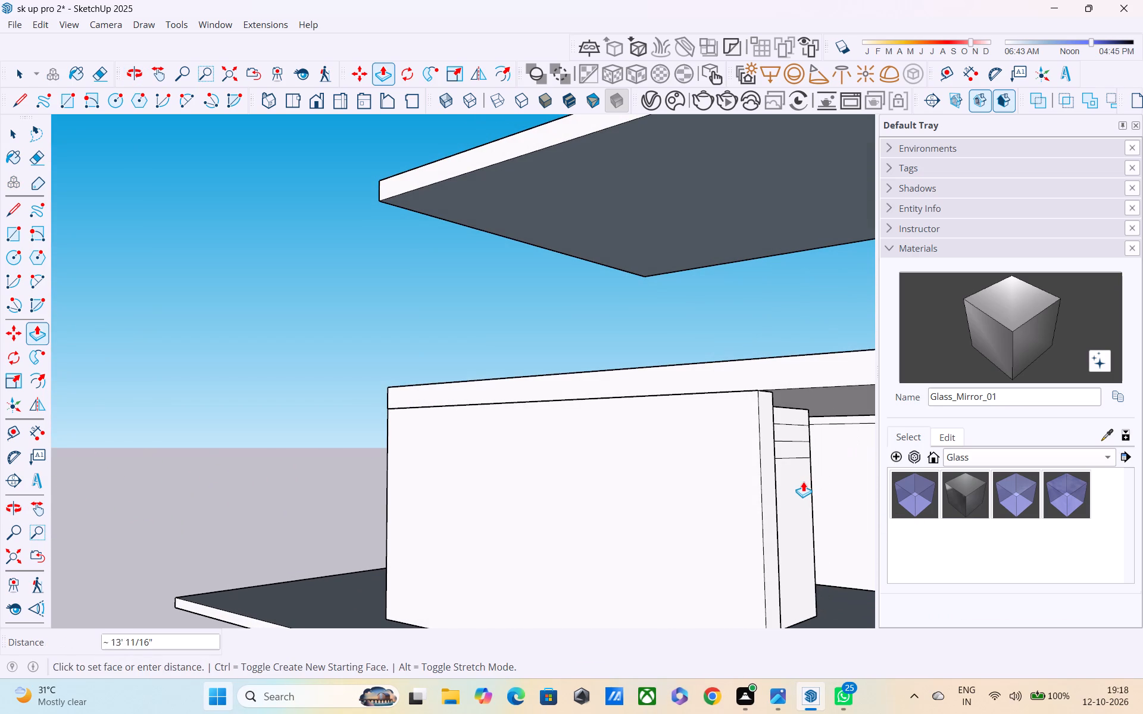
{"action": "left_click", "coordinate": [872, 446]}
{"action": "middle_click_drag", "start_coordinate": [871, 462], "coordinate": [745, 486]}
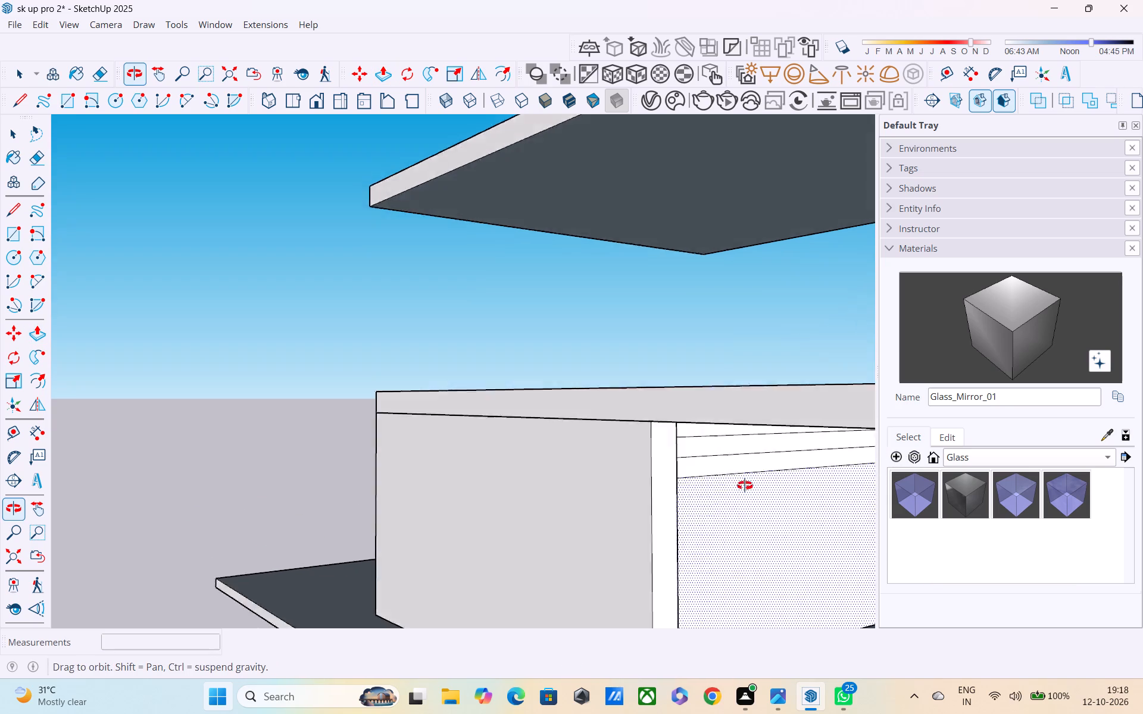
{"action": "middle_click_drag", "start_coordinate": [745, 486], "coordinate": [629, 448]}
{"action": "key", "text": "grave"}
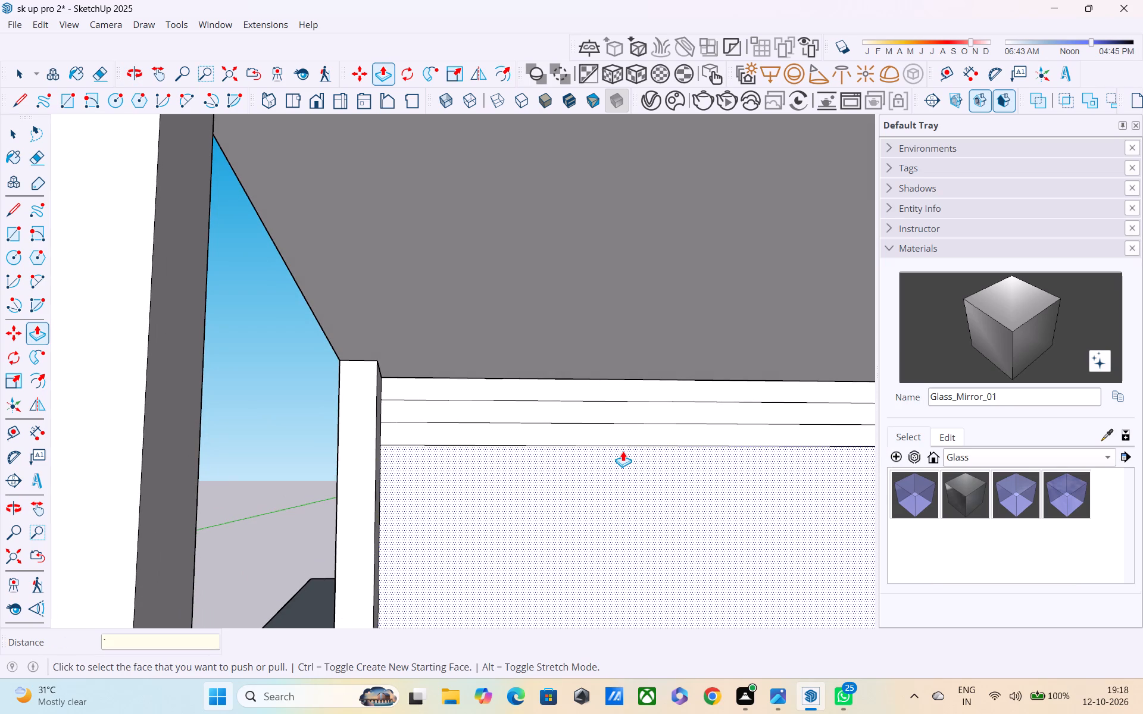
{"action": "key", "text": "Escape"}
Delete the three horizontal lines near the top of the new partition wall's front face.
{"action": "key", "text": "space"}
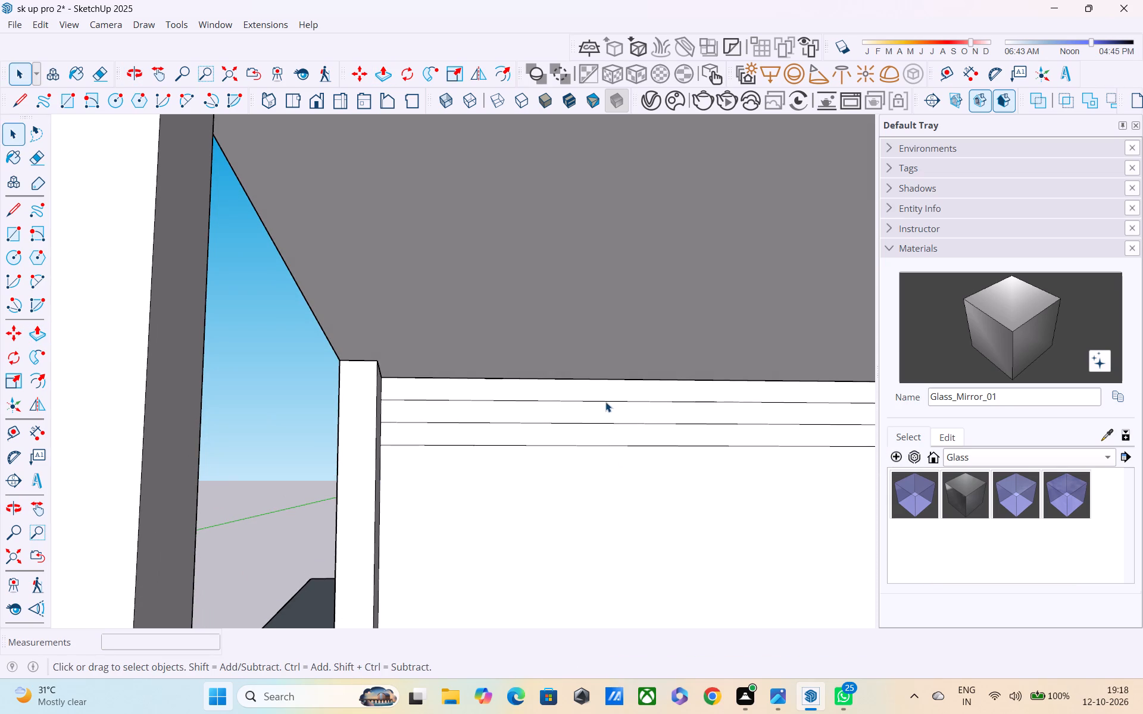
{"action": "left_click", "coordinate": [605, 402]}
{"action": "key", "text": "Delete"}
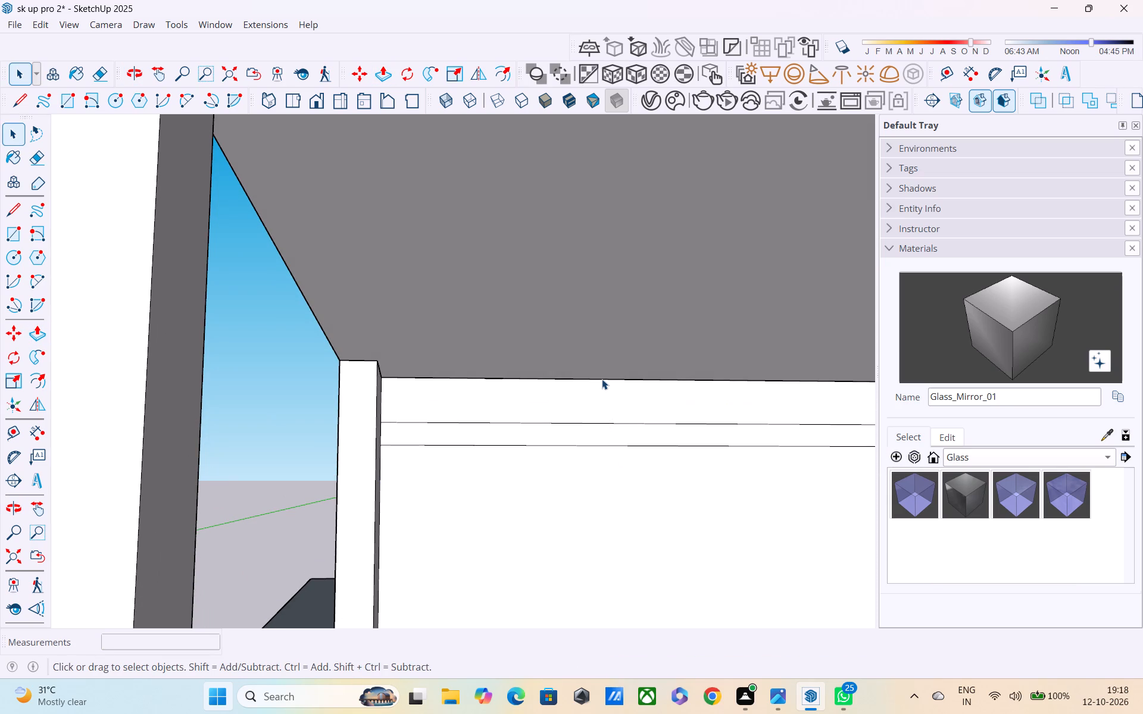
{"action": "left_click", "coordinate": [602, 424]}
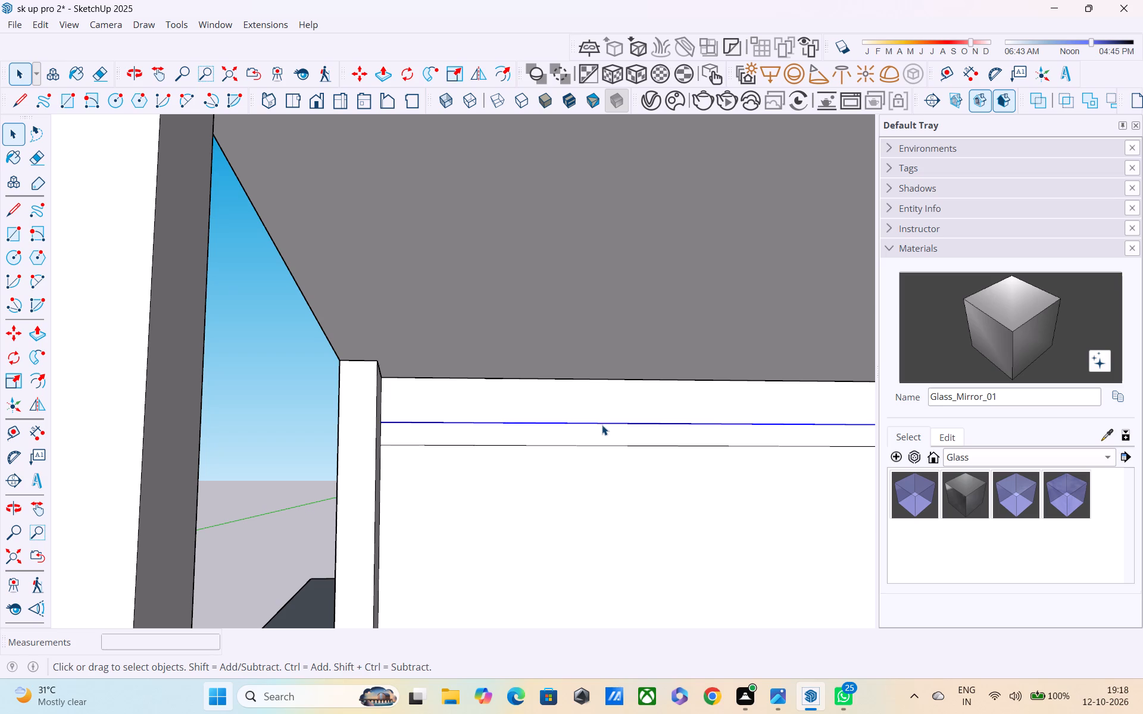
{"action": "key", "text": "Delete"}
{"action": "left_click", "coordinate": [595, 446]}
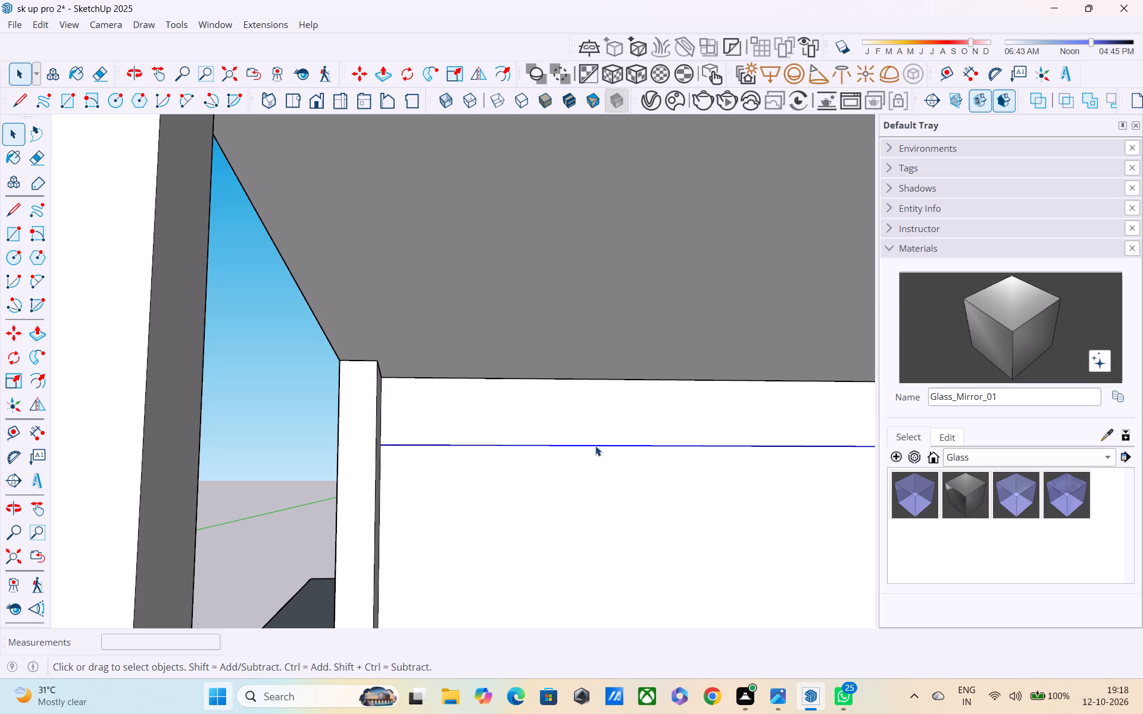
{"action": "key", "text": "Delete"}
Examine the new partition wall and the rest of the house from several sides.
{"action": "scroll", "coordinate": [595, 447], "scroll_direction": "down", "scroll_amount": 3}
{"action": "middle_click_drag", "start_coordinate": [583, 477], "coordinate": [636, 516]}
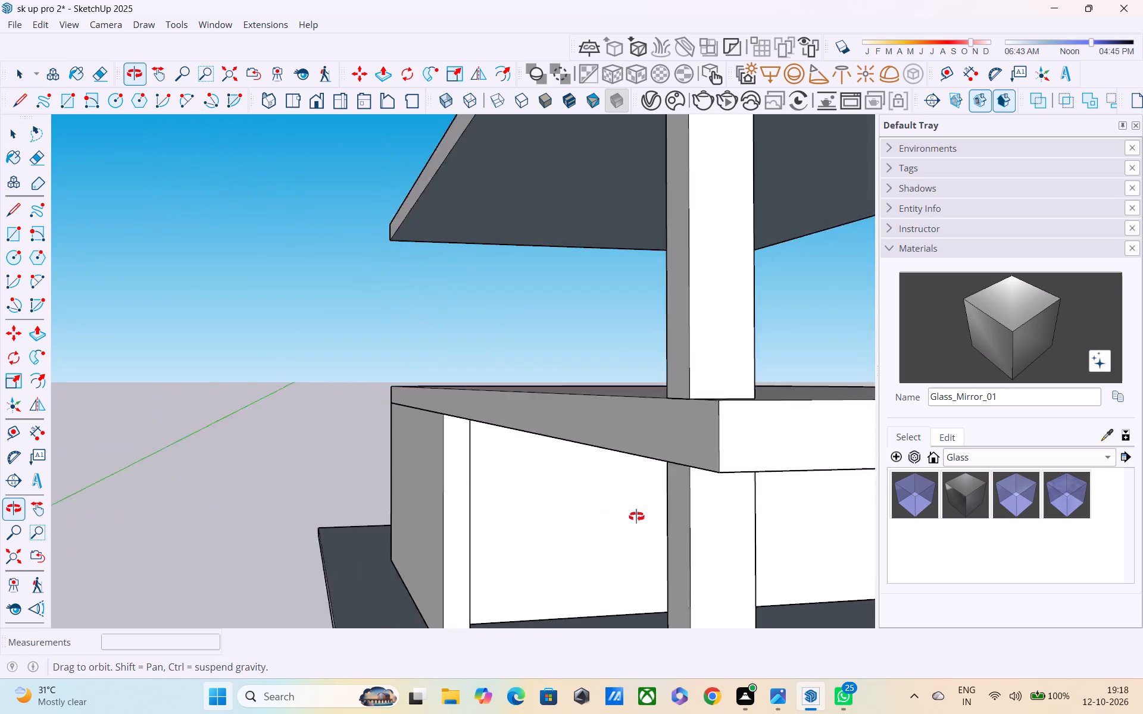
{"action": "middle_click_drag", "start_coordinate": [636, 516], "coordinate": [662, 517]}
{"action": "scroll", "coordinate": [663, 518], "scroll_direction": "down", "scroll_amount": 4}
{"action": "middle_click_drag", "start_coordinate": [663, 524], "coordinate": [527, 461], "text": "shift"}
{"action": "scroll", "coordinate": [527, 499], "scroll_direction": "down", "scroll_amount": 3}
{"action": "scroll", "coordinate": [583, 515], "scroll_direction": "down", "scroll_amount": 2}
{"action": "middle_click_drag", "start_coordinate": [592, 515], "coordinate": [731, 522]}
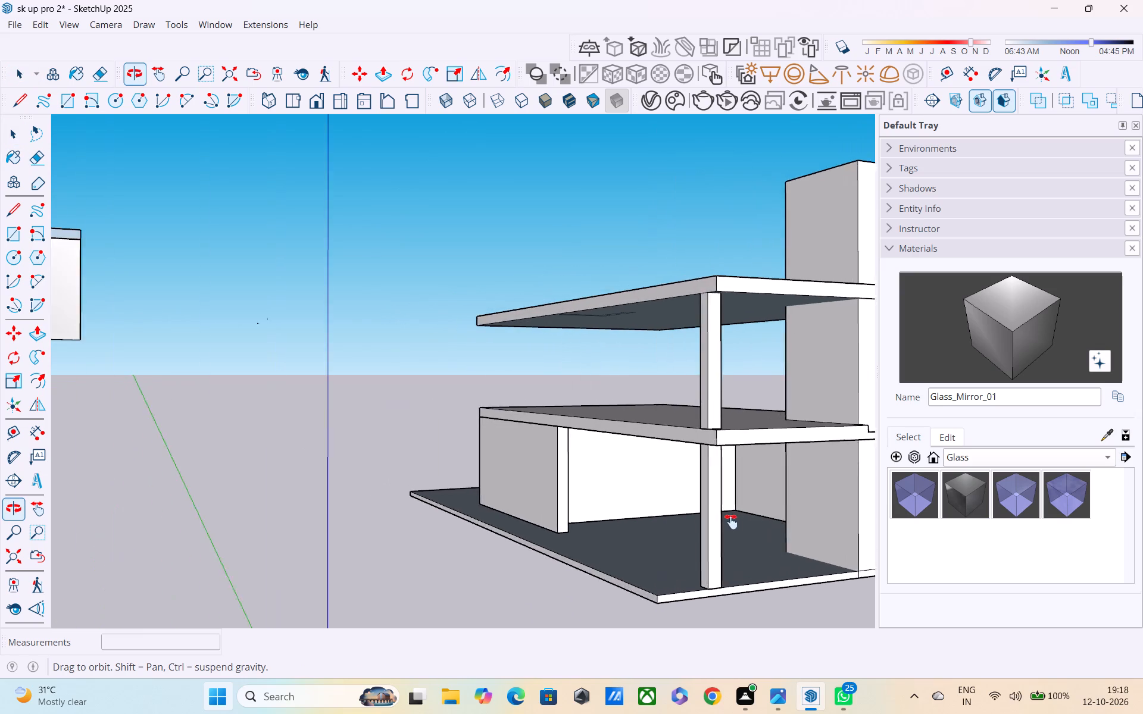
{"action": "middle_click_drag", "start_coordinate": [731, 522], "coordinate": [469, 469]}
{"action": "scroll", "coordinate": [473, 436], "scroll_direction": "down", "scroll_amount": 3}
{"action": "middle_click_drag", "start_coordinate": [474, 435], "coordinate": [672, 448]}
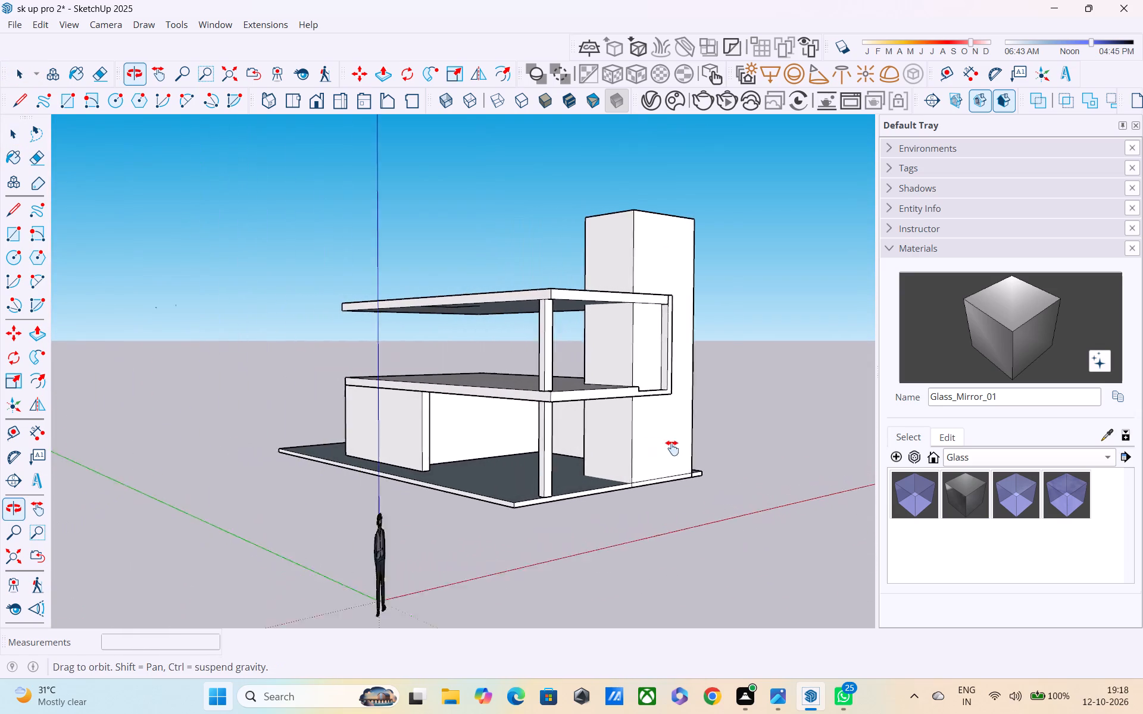
{"action": "middle_click_drag", "start_coordinate": [672, 448], "coordinate": [686, 450]}
{"action": "middle_click_drag", "start_coordinate": [589, 447], "coordinate": [796, 442]}
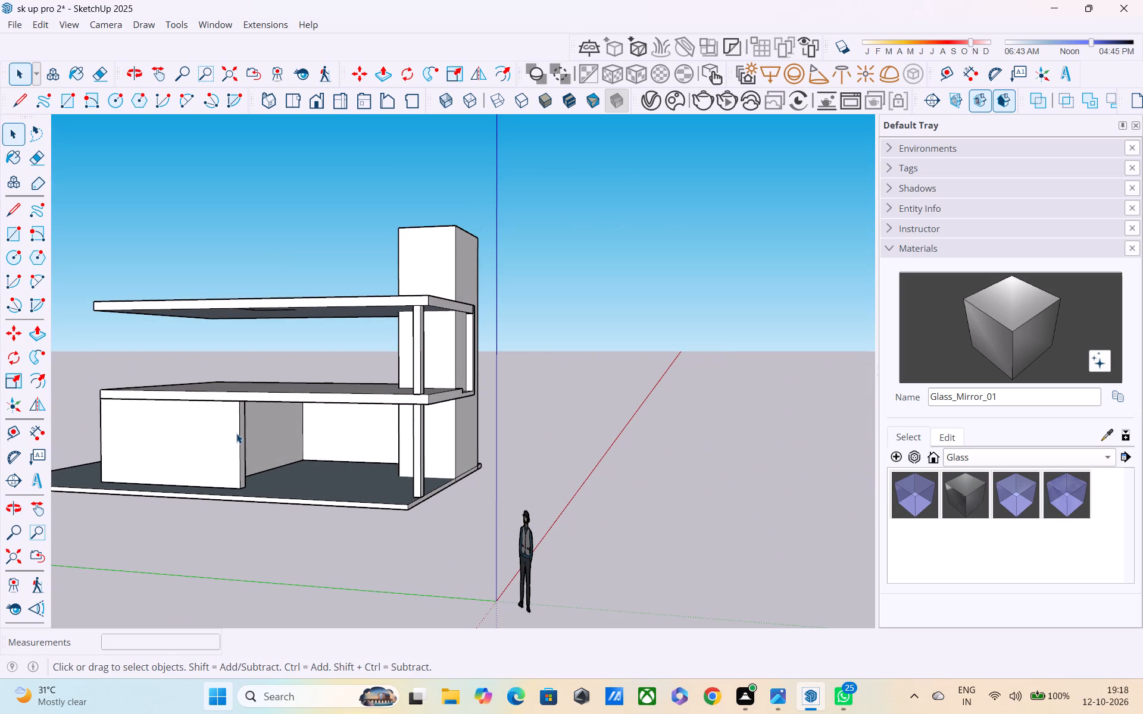
{"action": "middle_click_drag", "start_coordinate": [236, 433], "coordinate": [465, 424]}
{"action": "scroll", "coordinate": [0, 430], "scroll_direction": "up", "scroll_amount": 2}
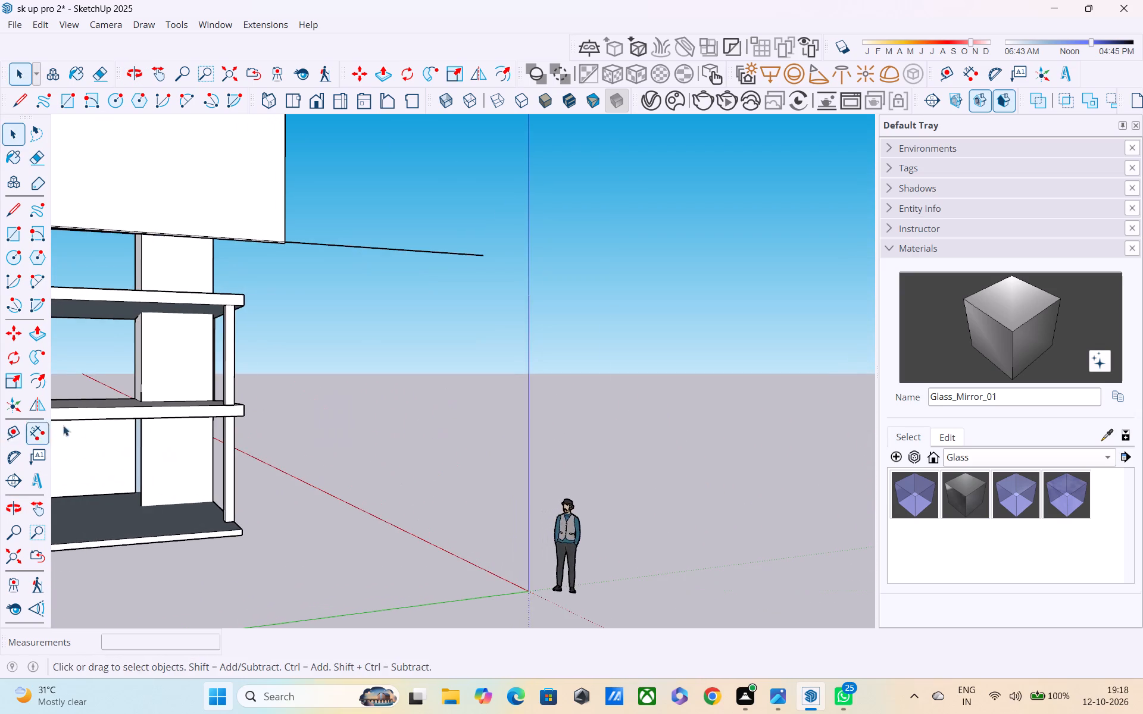
{"action": "scroll", "coordinate": [63, 425], "scroll_direction": "up", "scroll_amount": 4}
{"action": "middle_click_drag", "start_coordinate": [114, 447], "coordinate": [4, 429]}
{"action": "scroll", "coordinate": [214, 442], "scroll_direction": "down", "scroll_amount": 3}
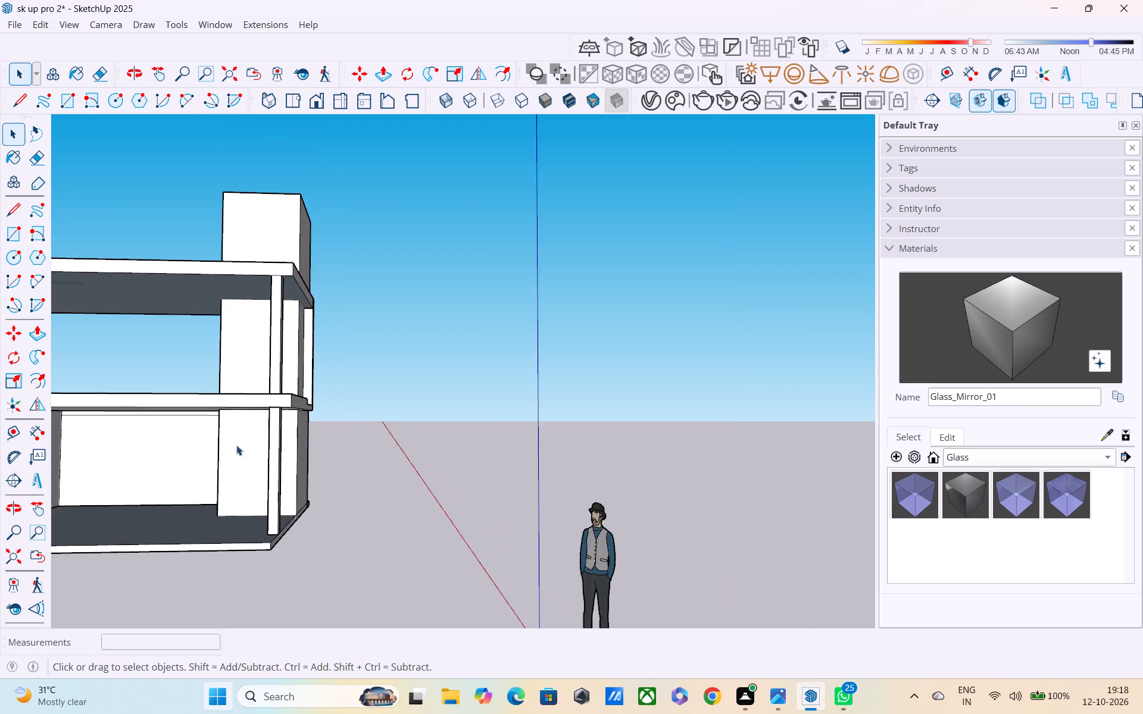
{"action": "middle_click_drag", "start_coordinate": [242, 450], "coordinate": [0, 450]}
{"action": "scroll", "coordinate": [309, 459], "scroll_direction": "down", "scroll_amount": 4}
{"action": "middle_click_drag", "start_coordinate": [486, 461], "coordinate": [414, 461]}
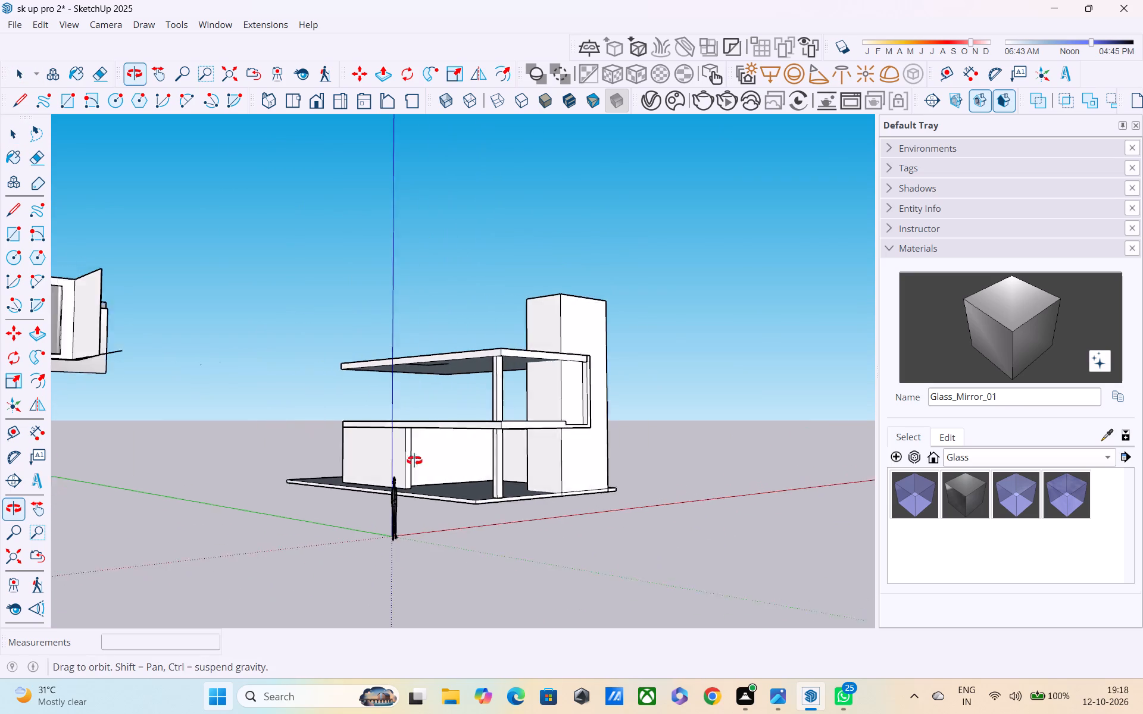
{"action": "middle_click_drag", "start_coordinate": [414, 461], "coordinate": [274, 452]}
{"action": "middle_click_drag", "start_coordinate": [607, 472], "coordinate": [436, 464]}
{"action": "scroll", "coordinate": [727, 481], "scroll_direction": "down", "scroll_amount": 3}
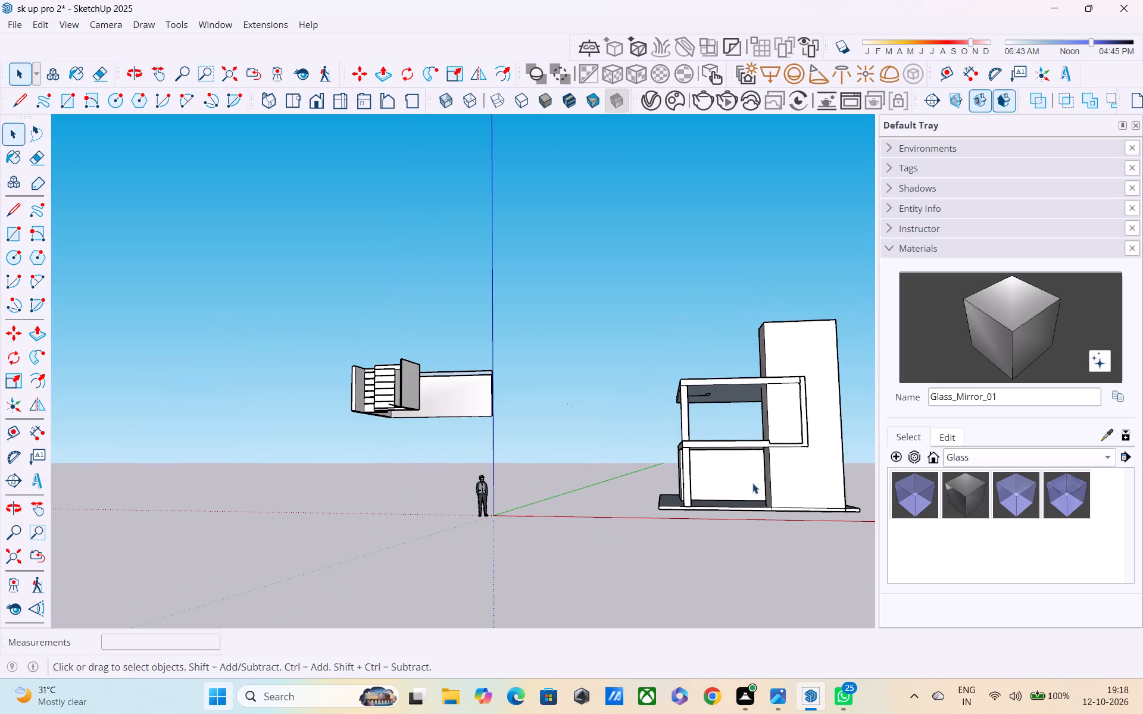
Draw a vertical 9' 6" line on the ground-floor partition wall, from the slab's underside down to the floor.
{"action": "middle_click_drag", "start_coordinate": [773, 483], "coordinate": [736, 465]}
{"action": "scroll", "coordinate": [736, 465], "scroll_direction": "up", "scroll_amount": 4}
{"action": "middle_click_drag", "start_coordinate": [768, 488], "coordinate": [763, 515]}
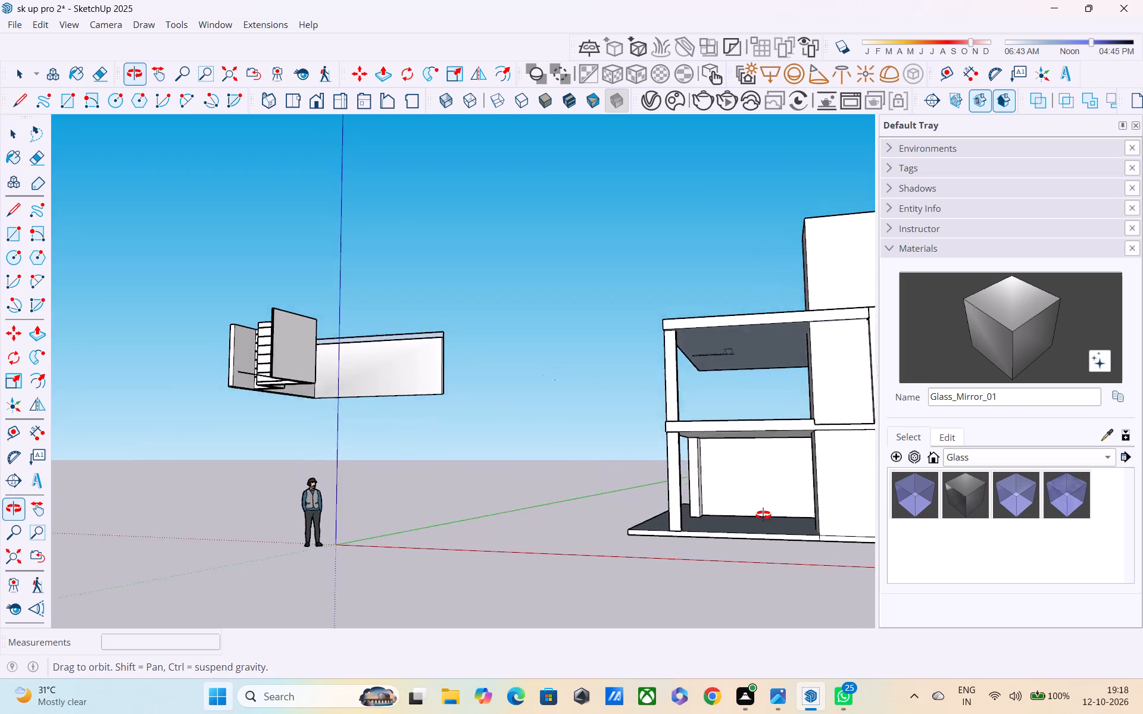
{"action": "middle_click_drag", "start_coordinate": [763, 515], "coordinate": [782, 562]}
{"action": "scroll", "coordinate": [794, 529], "scroll_direction": "up", "scroll_amount": 3}
{"action": "scroll", "coordinate": [794, 440], "scroll_direction": "up", "scroll_amount": 6}
{"action": "middle_click_drag", "start_coordinate": [794, 375], "coordinate": [794, 372]}
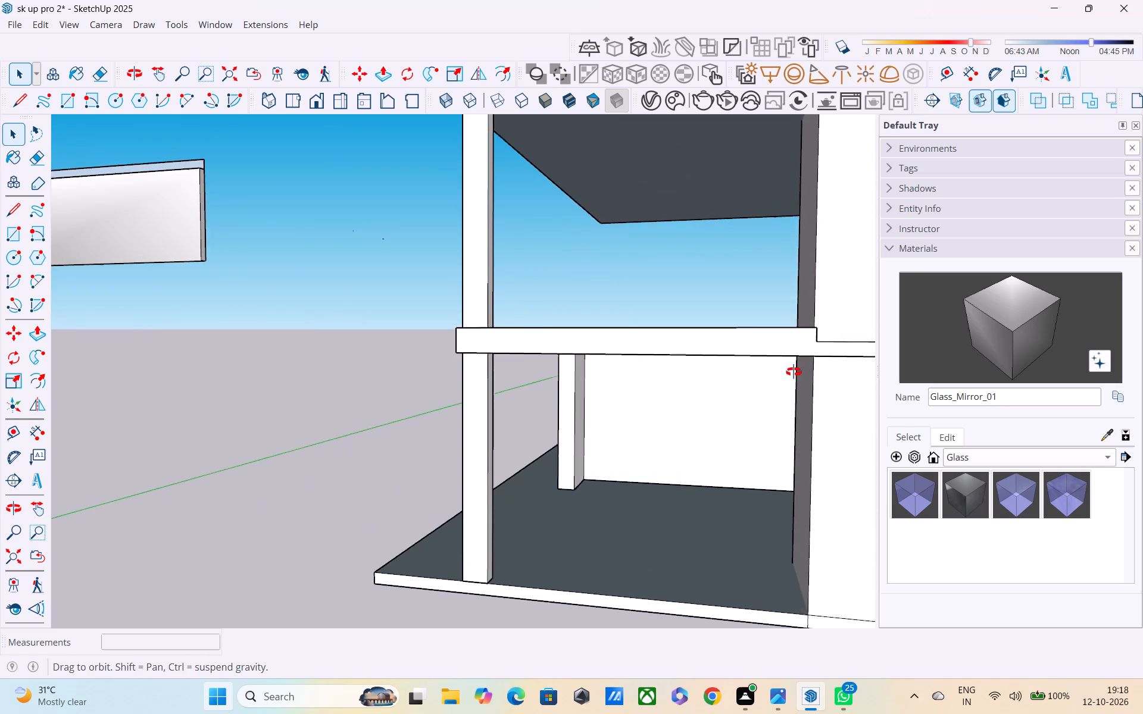
{"action": "middle_click_drag", "start_coordinate": [794, 372], "coordinate": [802, 337]}
{"action": "scroll", "coordinate": [802, 337], "scroll_direction": "up", "scroll_amount": 6}
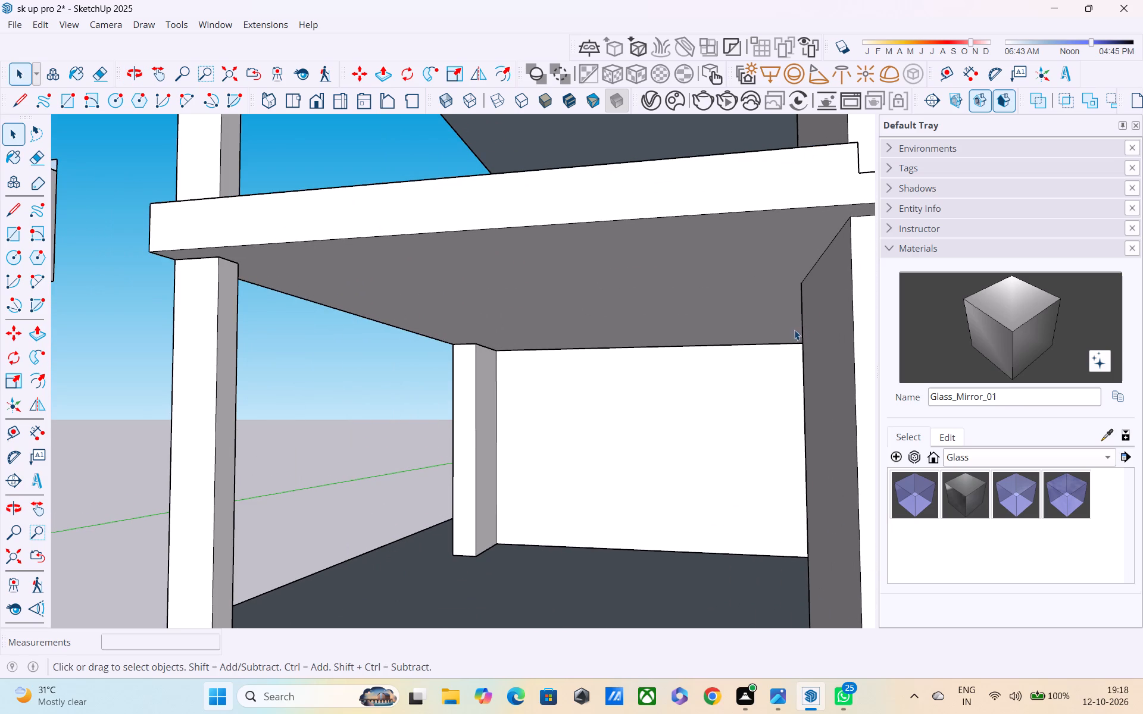
{"action": "key", "text": "l"}
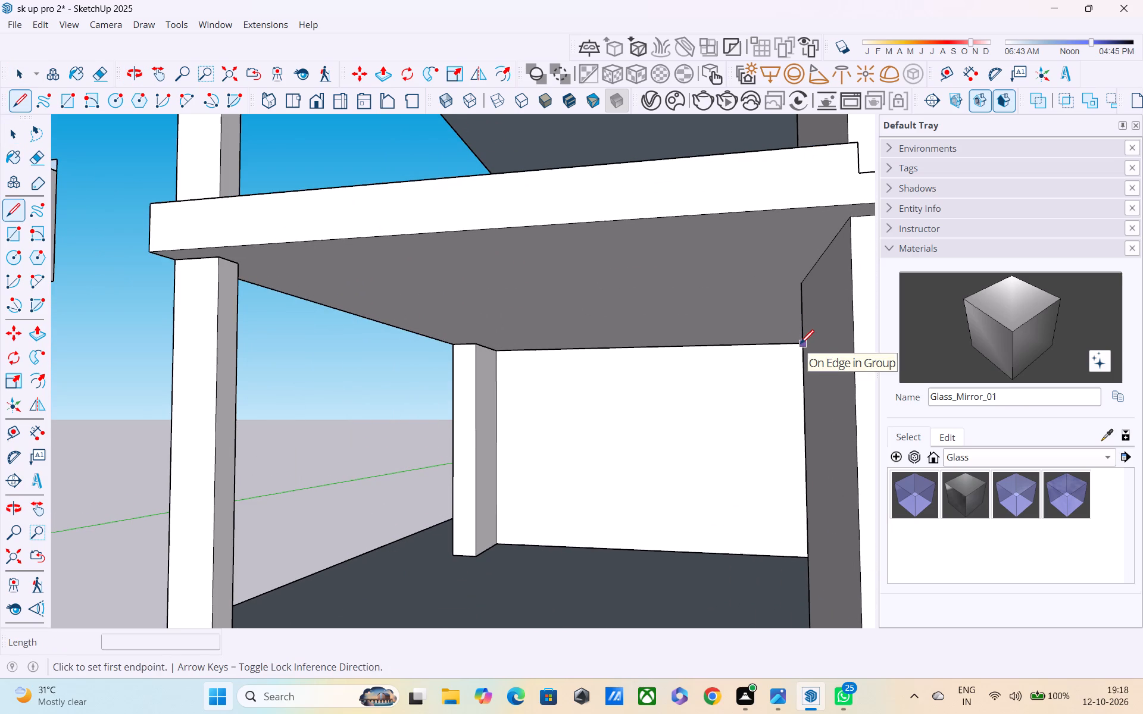
{"action": "middle_click_drag", "start_coordinate": [800, 345], "coordinate": [845, 357]}
{"action": "scroll", "coordinate": [845, 357], "scroll_direction": "up", "scroll_amount": 1}
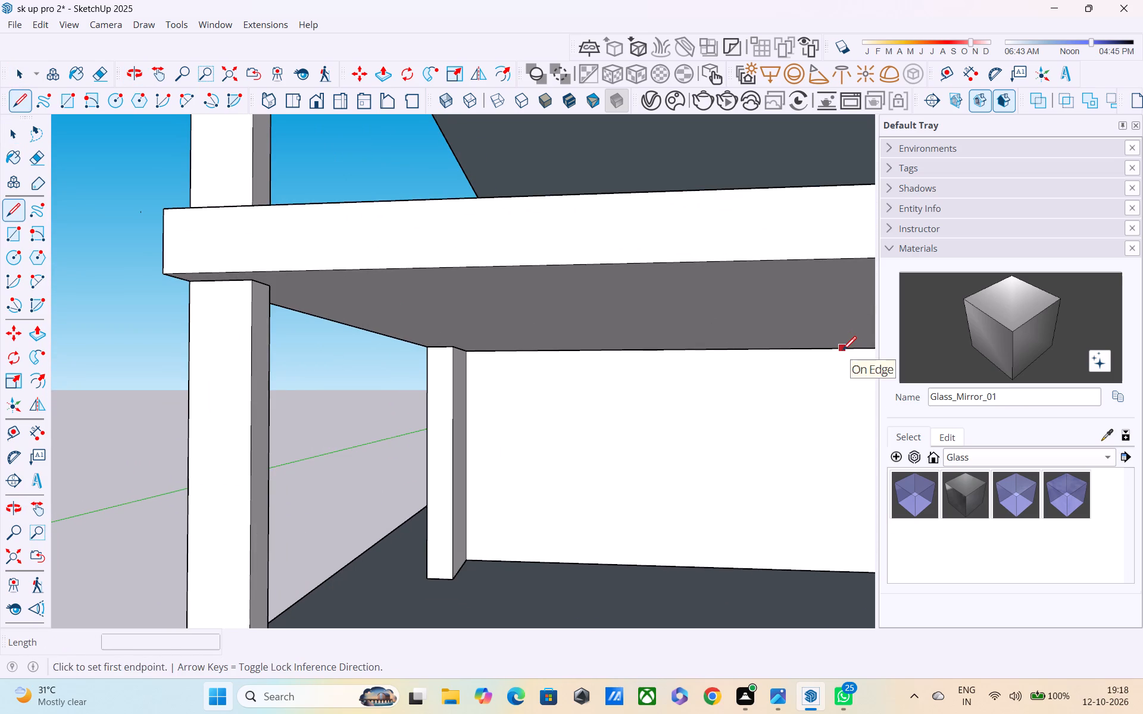
{"action": "middle_click_drag", "start_coordinate": [843, 352], "coordinate": [661, 356], "text": "shift"}
{"action": "scroll", "coordinate": [376, 380], "scroll_direction": "down", "scroll_amount": 2}
{"action": "middle_click_drag", "start_coordinate": [376, 381], "coordinate": [791, 396]}
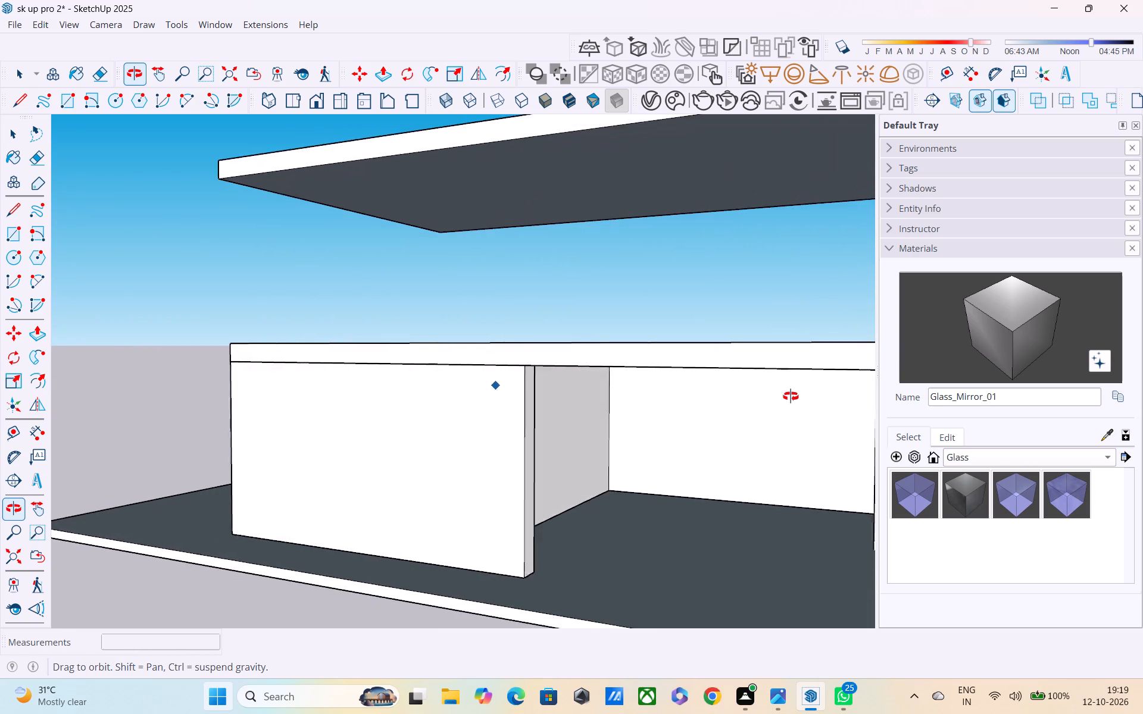
{"action": "middle_click_drag", "start_coordinate": [791, 396], "coordinate": [773, 350]}
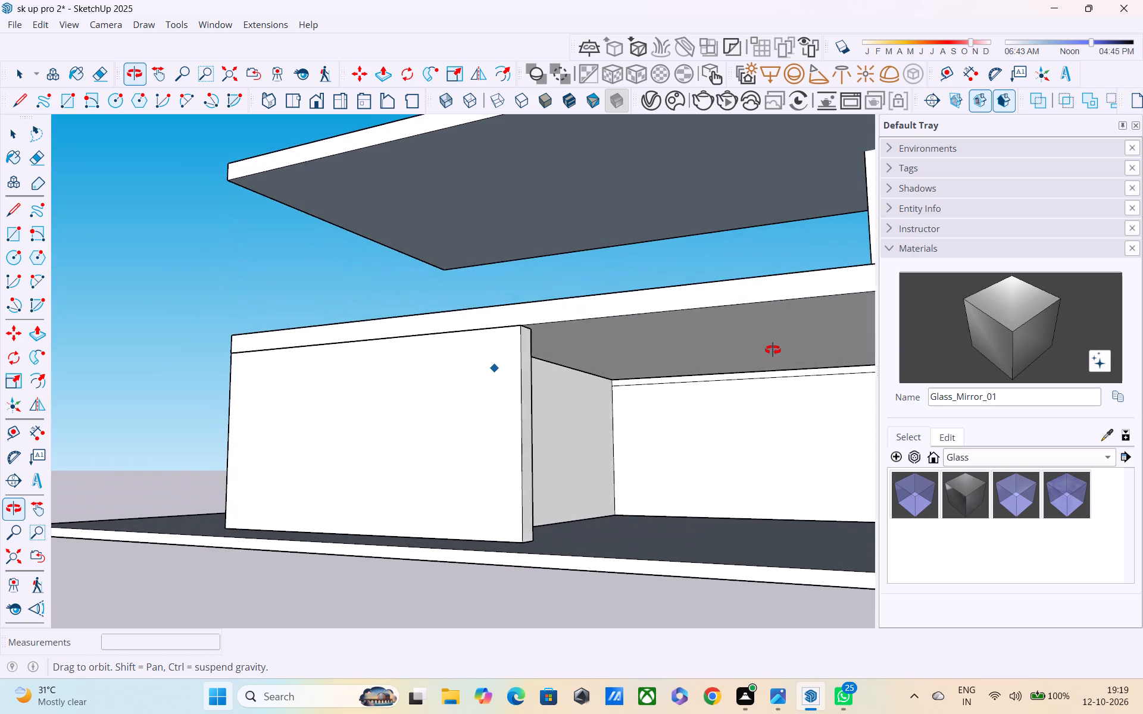
{"action": "middle_click_drag", "start_coordinate": [773, 350], "coordinate": [495, 342]}
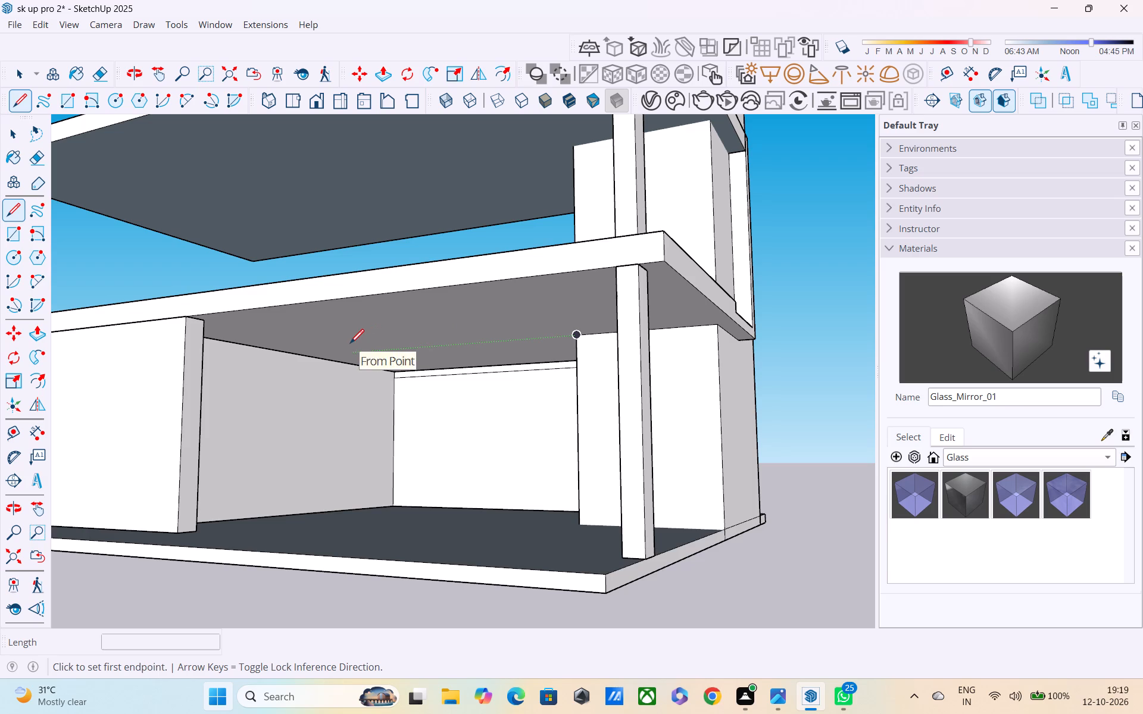
{"action": "left_click", "coordinate": [336, 358]}
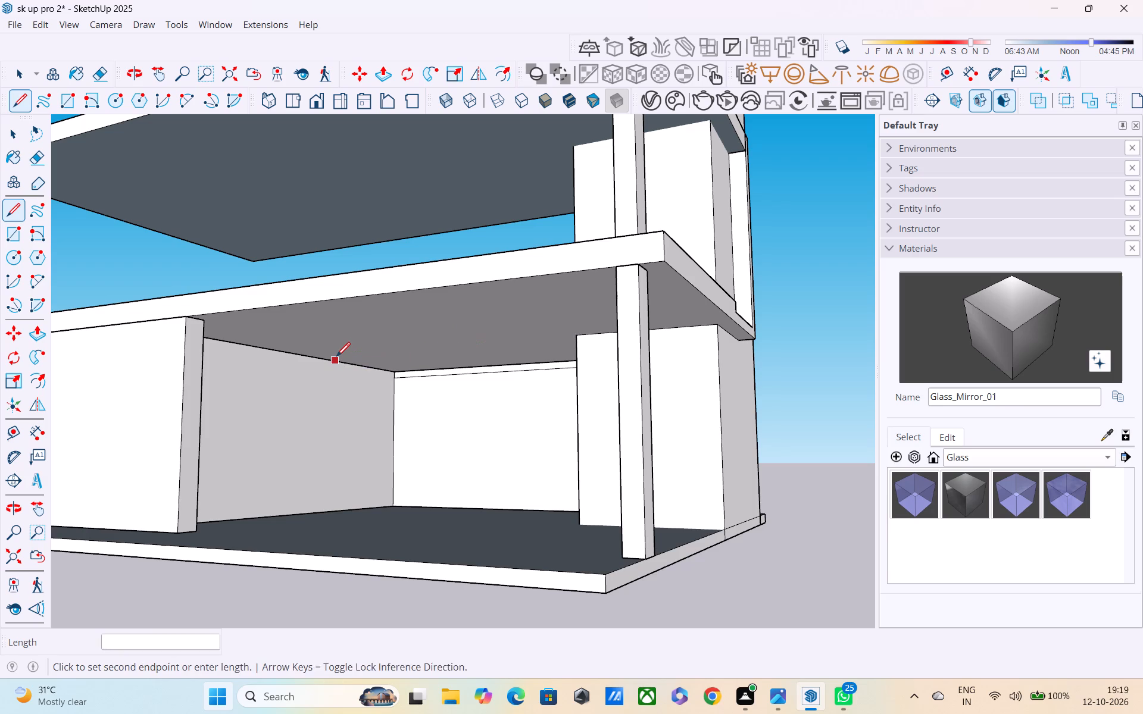
{"action": "middle_click_drag", "start_coordinate": [337, 454], "coordinate": [113, 447]}
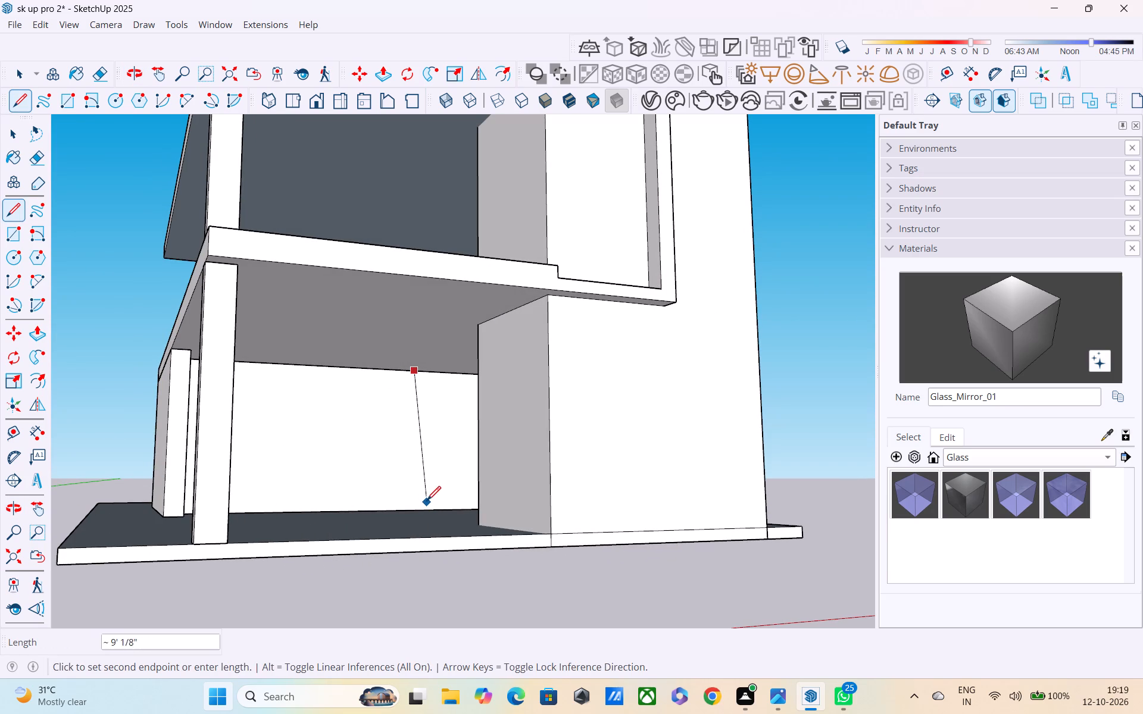
{"action": "left_click", "coordinate": [410, 510]}
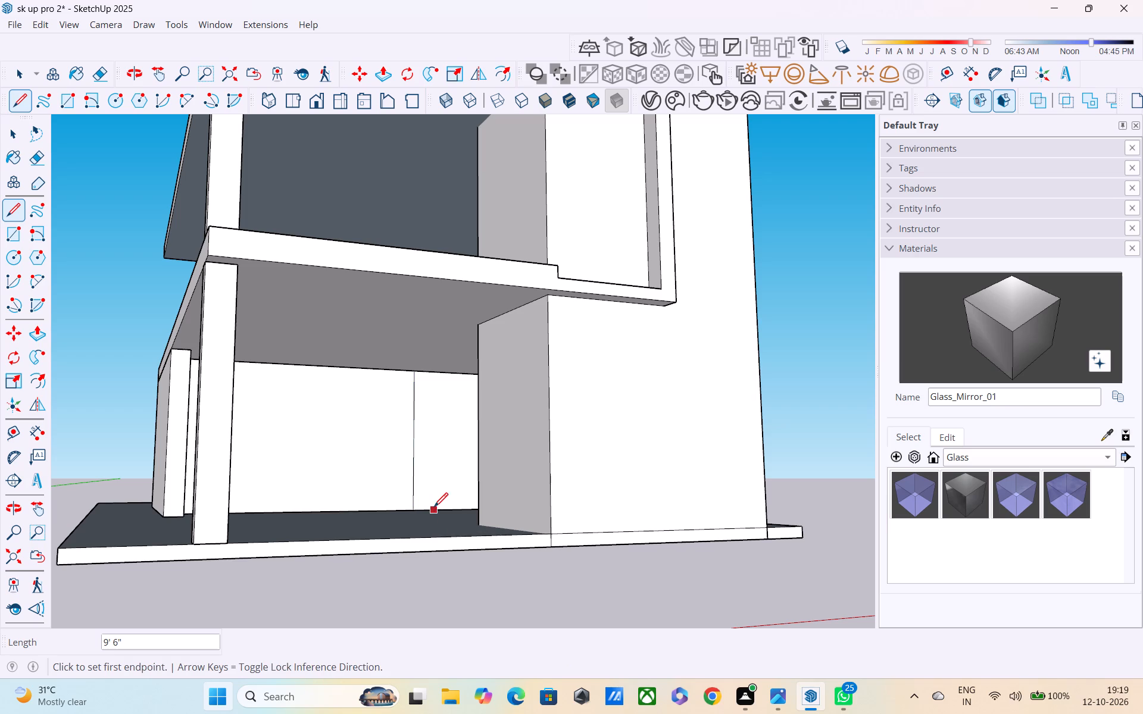
Draw a parallel vertical line 9" along the partition wall to outline a full-height wall strip.
{"action": "middle_click_drag", "start_coordinate": [426, 508], "coordinate": [433, 534]}
{"action": "scroll", "coordinate": [422, 504], "scroll_direction": "up", "scroll_amount": 10}
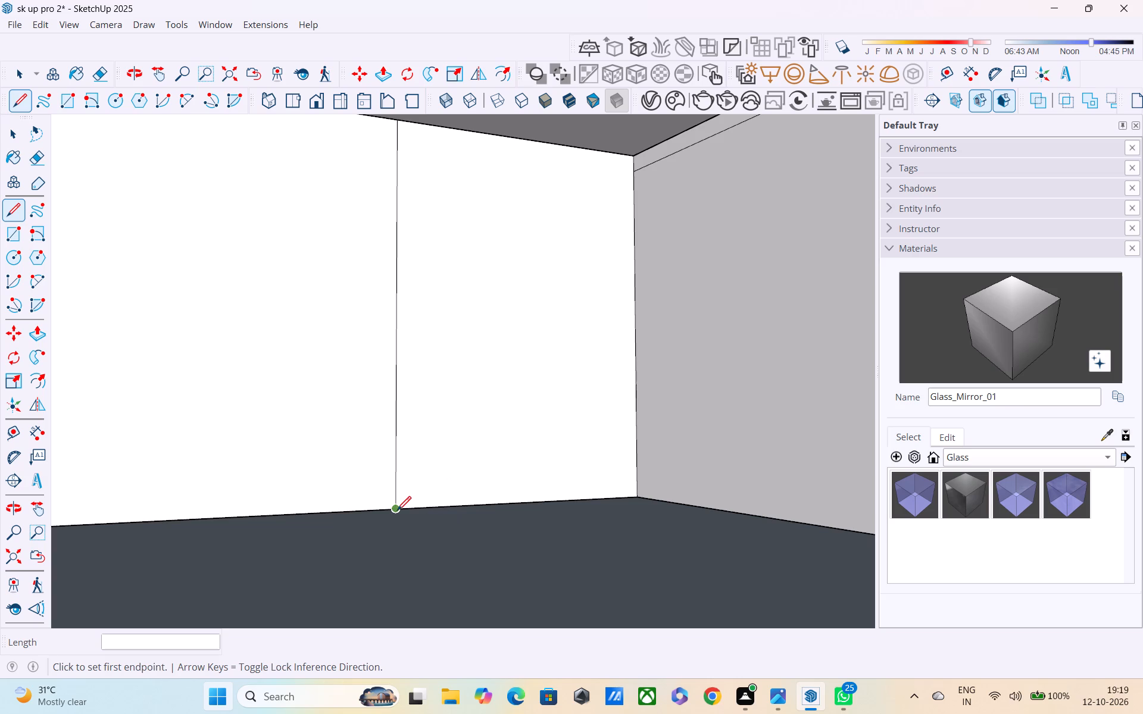
{"action": "left_click", "coordinate": [397, 512]}
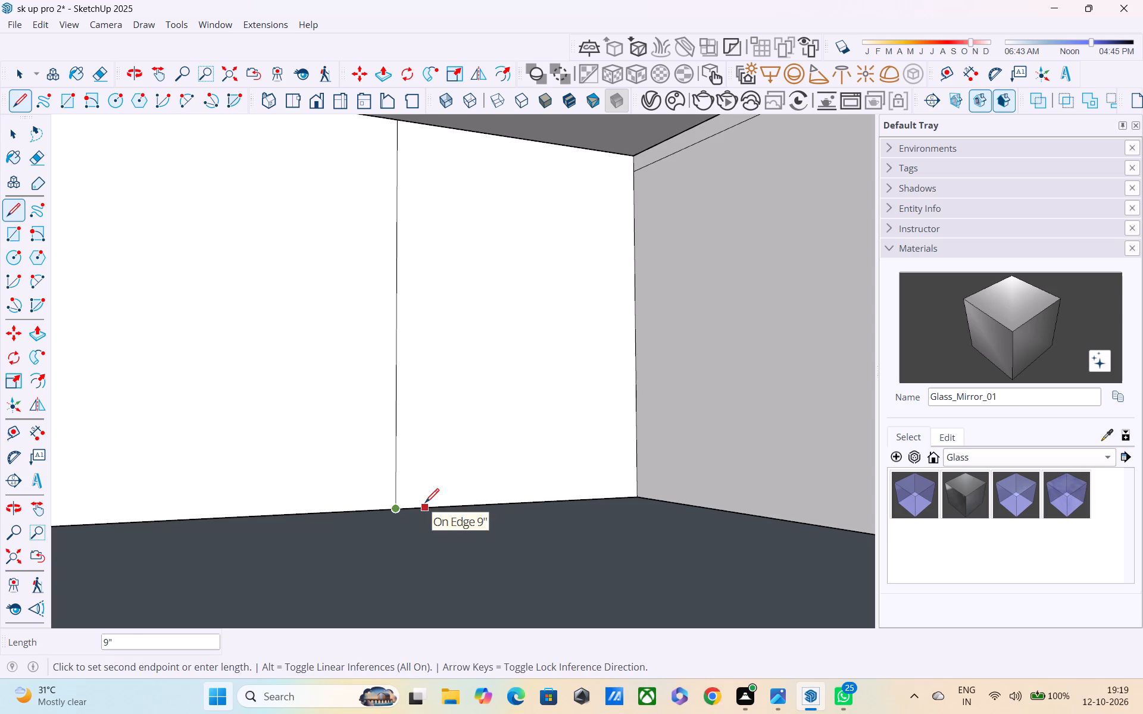
{"action": "left_click", "coordinate": [425, 504]}
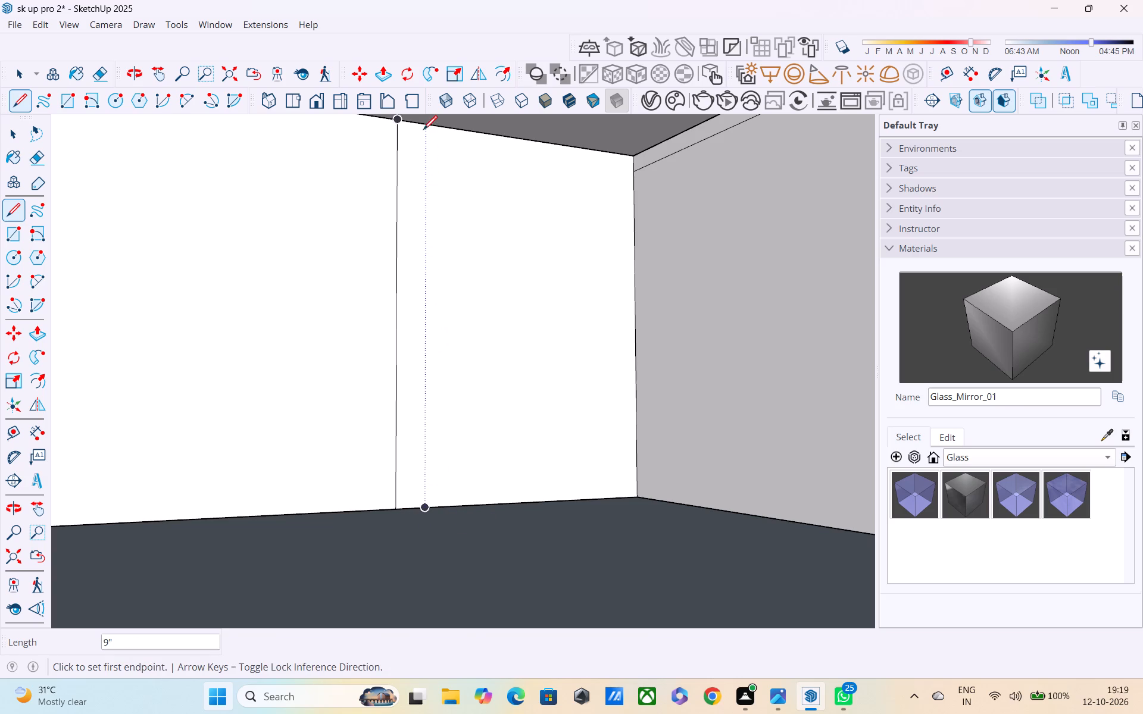
{"action": "left_click", "coordinate": [423, 128]}
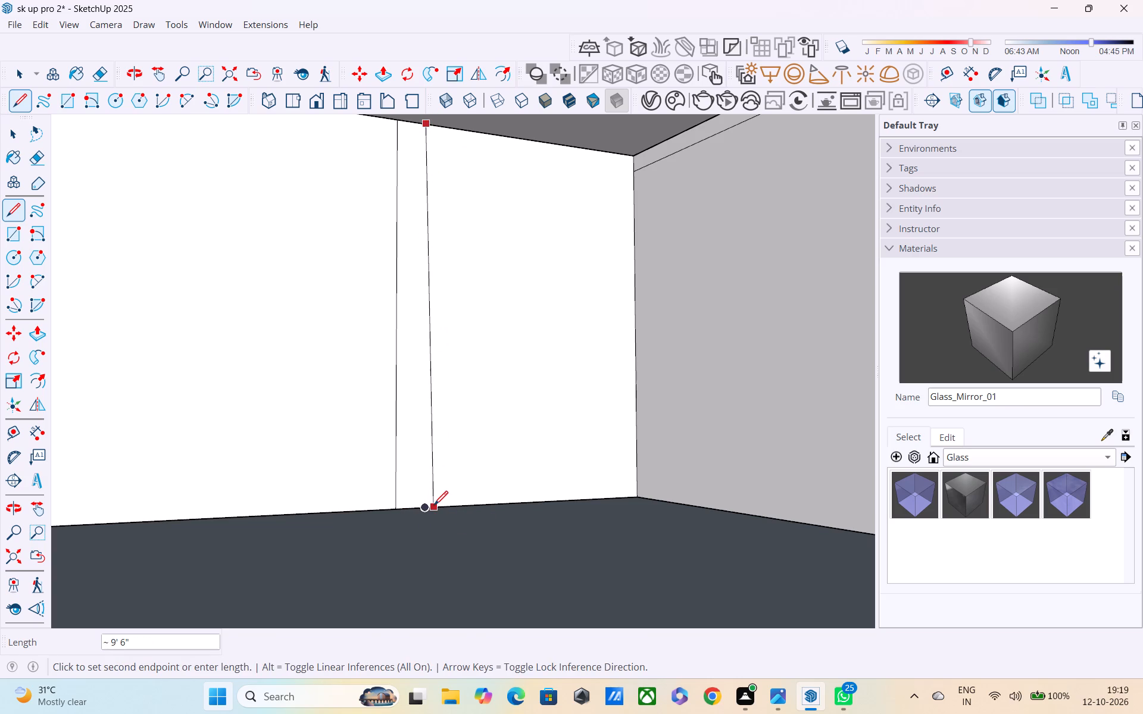
{"action": "left_click", "coordinate": [431, 510]}
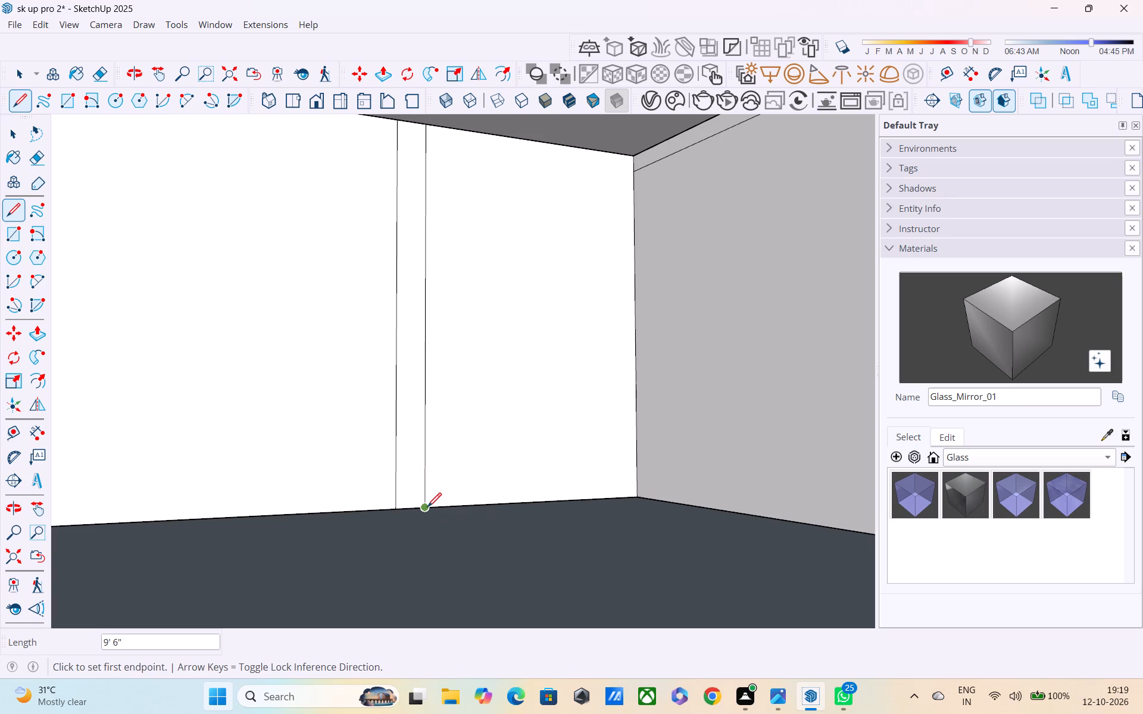
Extrude the 9" strip about 17' 6" out from the partition wall across the ground floor with Push/Pull.
{"action": "key", "text": "p"}
{"action": "left_click", "coordinate": [402, 449]}
{"action": "scroll", "coordinate": [427, 511], "scroll_direction": "down", "scroll_amount": 3}
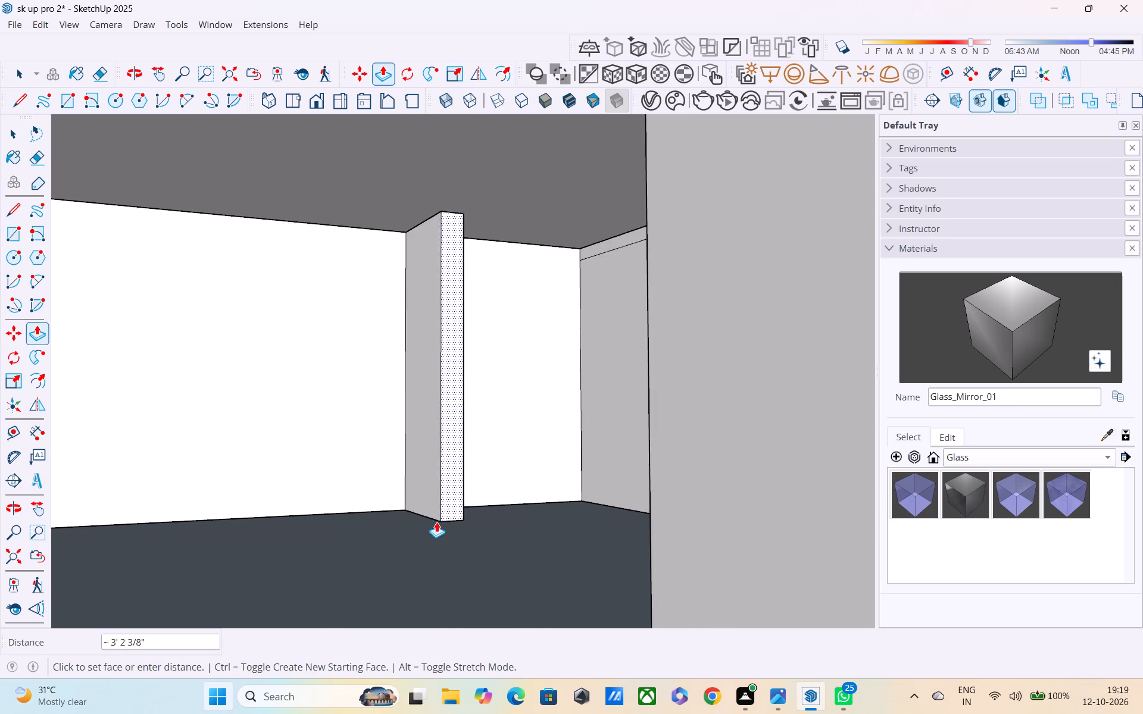
{"action": "scroll", "coordinate": [436, 522], "scroll_direction": "down", "scroll_amount": 4}
{"action": "middle_click_drag", "start_coordinate": [544, 606], "coordinate": [680, 630]}
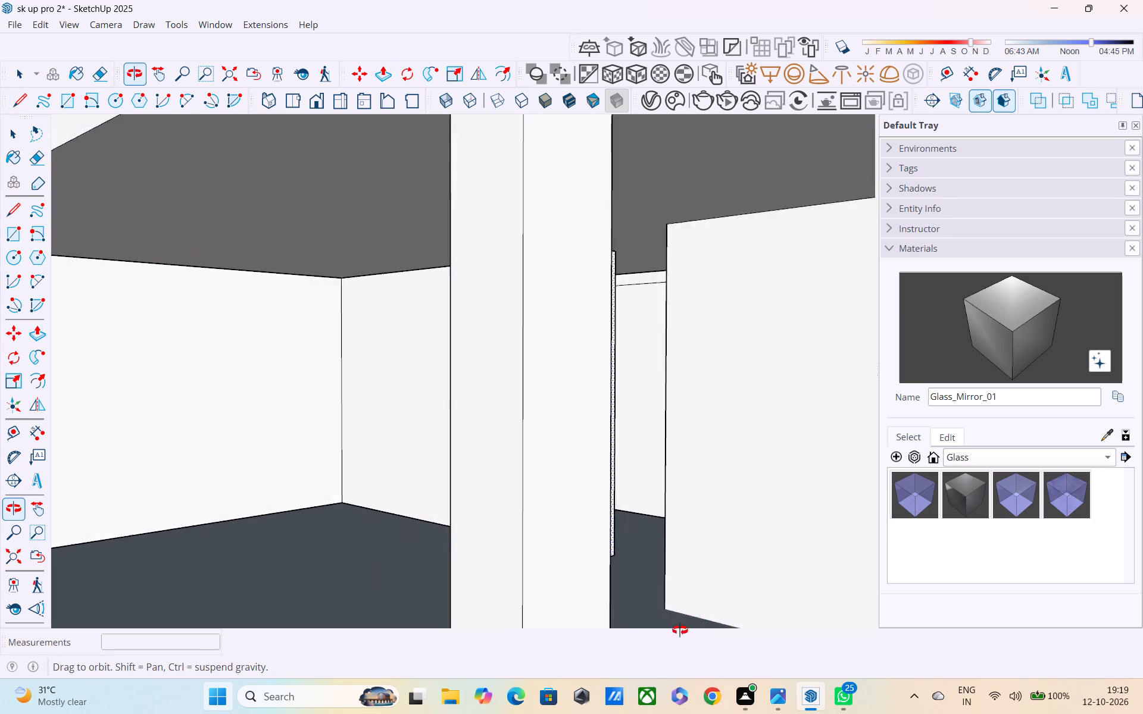
{"action": "middle_click_drag", "start_coordinate": [680, 630], "coordinate": [751, 634]}
{"action": "scroll", "coordinate": [737, 616], "scroll_direction": "down", "scroll_amount": 1}
{"action": "left_click", "coordinate": [737, 616]}
{"action": "scroll", "coordinate": [737, 616], "scroll_direction": "down", "scroll_amount": 4}
{"action": "middle_click_drag", "start_coordinate": [683, 615], "coordinate": [266, 609]}
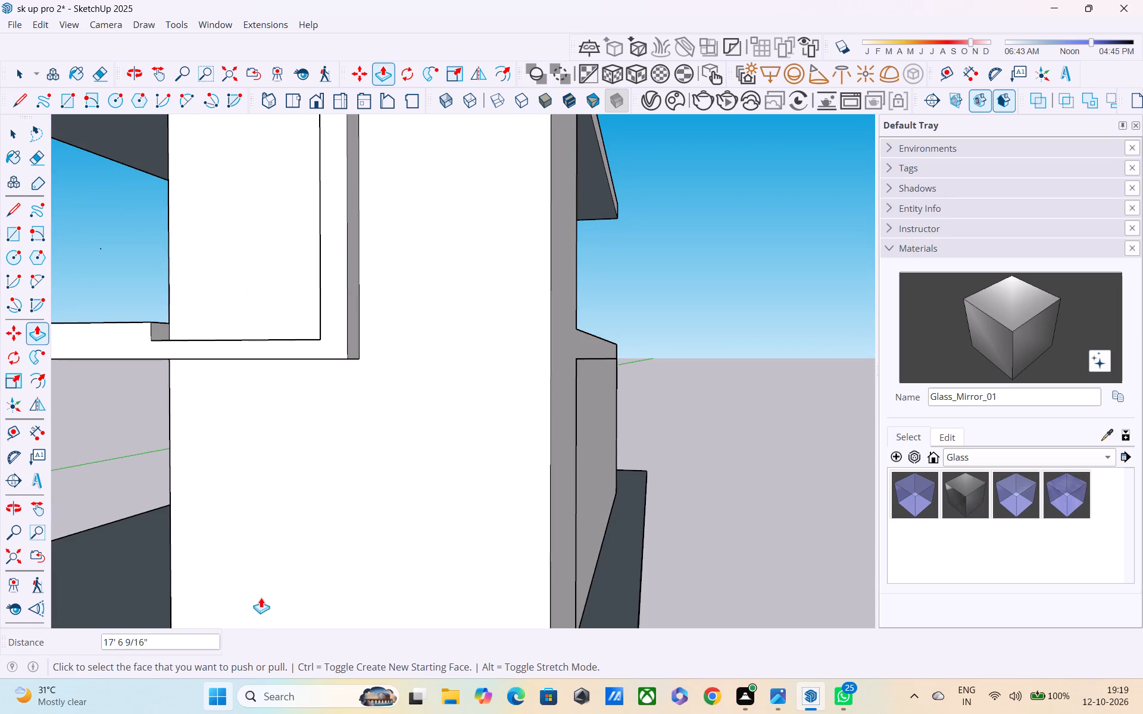
{"action": "key", "text": "Escape"}
Examine the house and its ground-floor walls from the tower front around to the opposite side.
{"action": "scroll", "coordinate": [246, 575], "scroll_direction": "down", "scroll_amount": 8}
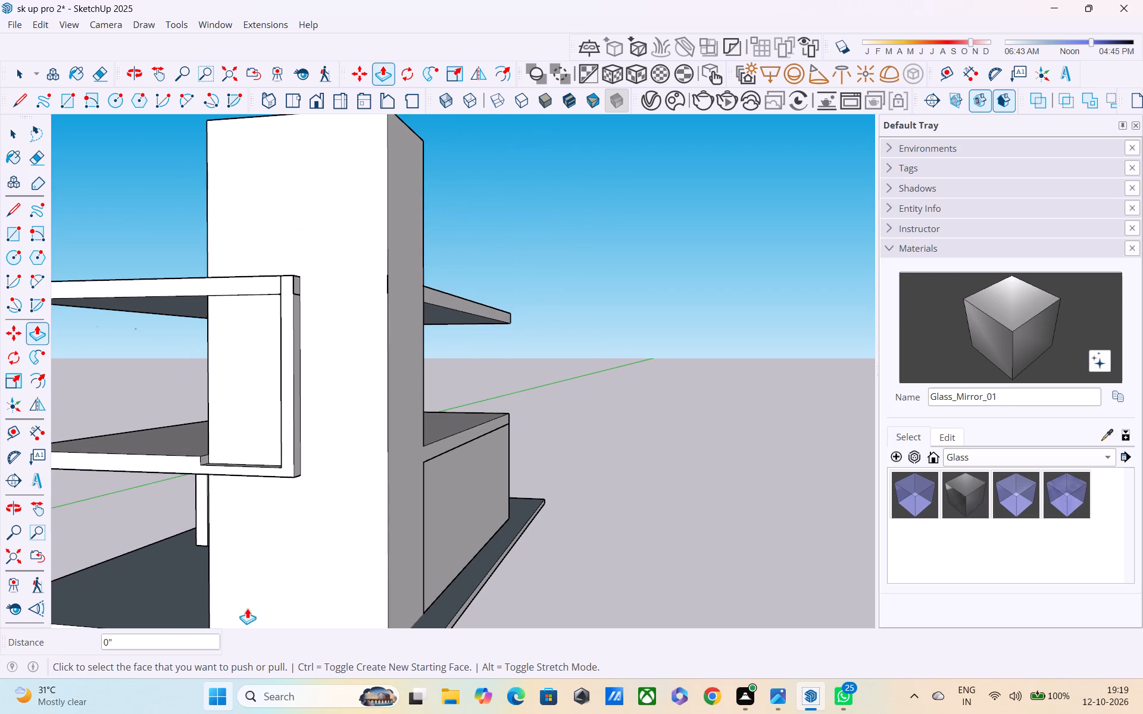
{"action": "scroll", "coordinate": [241, 607], "scroll_direction": "down", "scroll_amount": 3}
{"action": "middle_click_drag", "start_coordinate": [242, 600], "coordinate": [386, 587]}
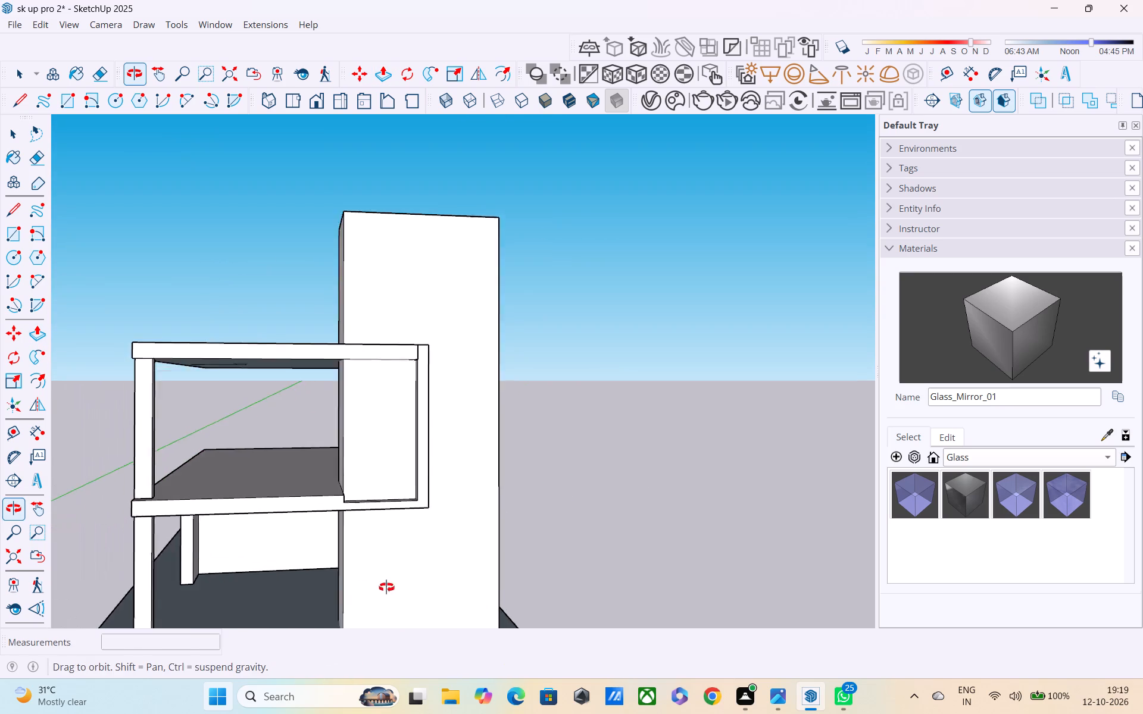
{"action": "middle_click_drag", "start_coordinate": [386, 587], "coordinate": [388, 586]}
{"action": "scroll", "coordinate": [379, 587], "scroll_direction": "down", "scroll_amount": 3}
{"action": "middle_click", "coordinate": [305, 585]}
{"action": "middle_click_drag", "start_coordinate": [269, 537], "coordinate": [349, 574]}
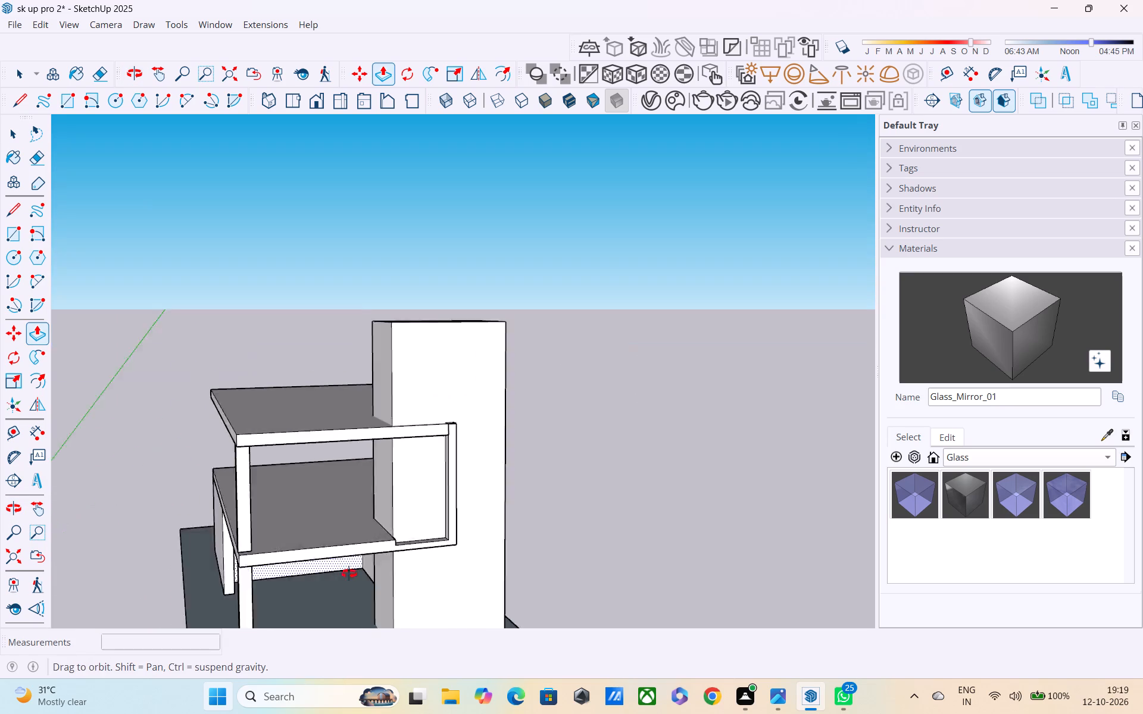
{"action": "middle_click_drag", "start_coordinate": [349, 574], "coordinate": [480, 549]}
{"action": "scroll", "coordinate": [471, 551], "scroll_direction": "down", "scroll_amount": 2}
{"action": "middle_click_drag", "start_coordinate": [470, 552], "coordinate": [669, 565]}
{"action": "middle_click_drag", "start_coordinate": [296, 512], "coordinate": [449, 548]}
{"action": "scroll", "coordinate": [364, 544], "scroll_direction": "down", "scroll_amount": 12}
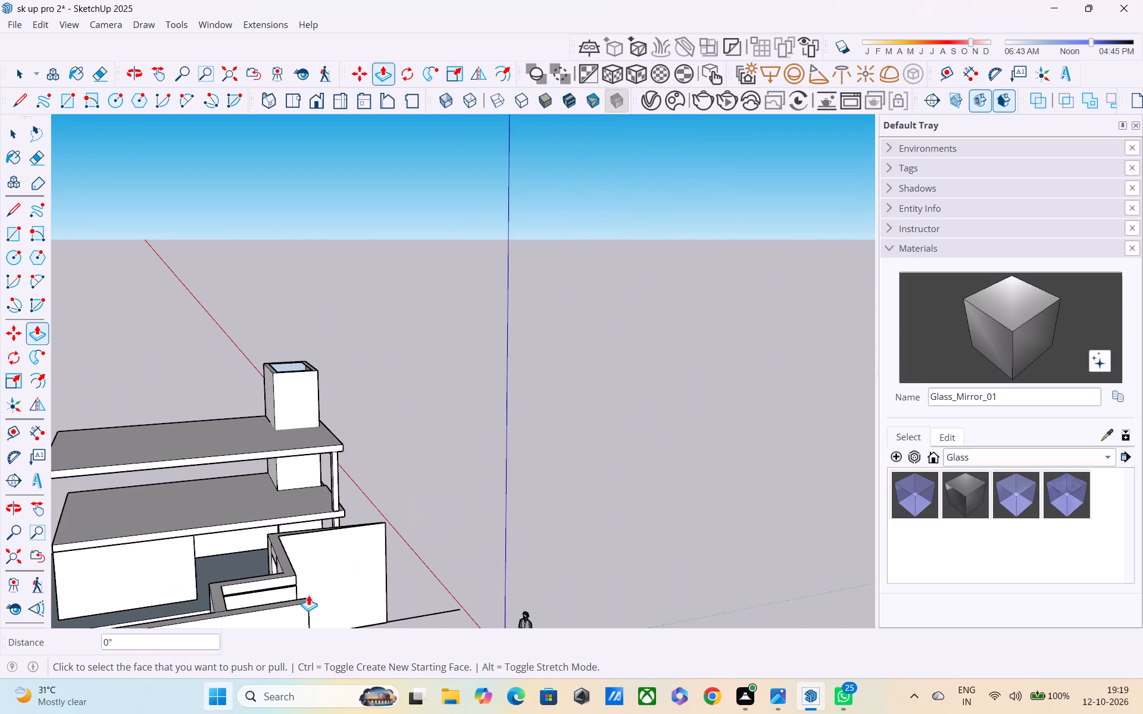
{"action": "scroll", "coordinate": [308, 595], "scroll_direction": "down", "scroll_amount": 9}
{"action": "middle_click_drag", "start_coordinate": [296, 602], "coordinate": [248, 519]}
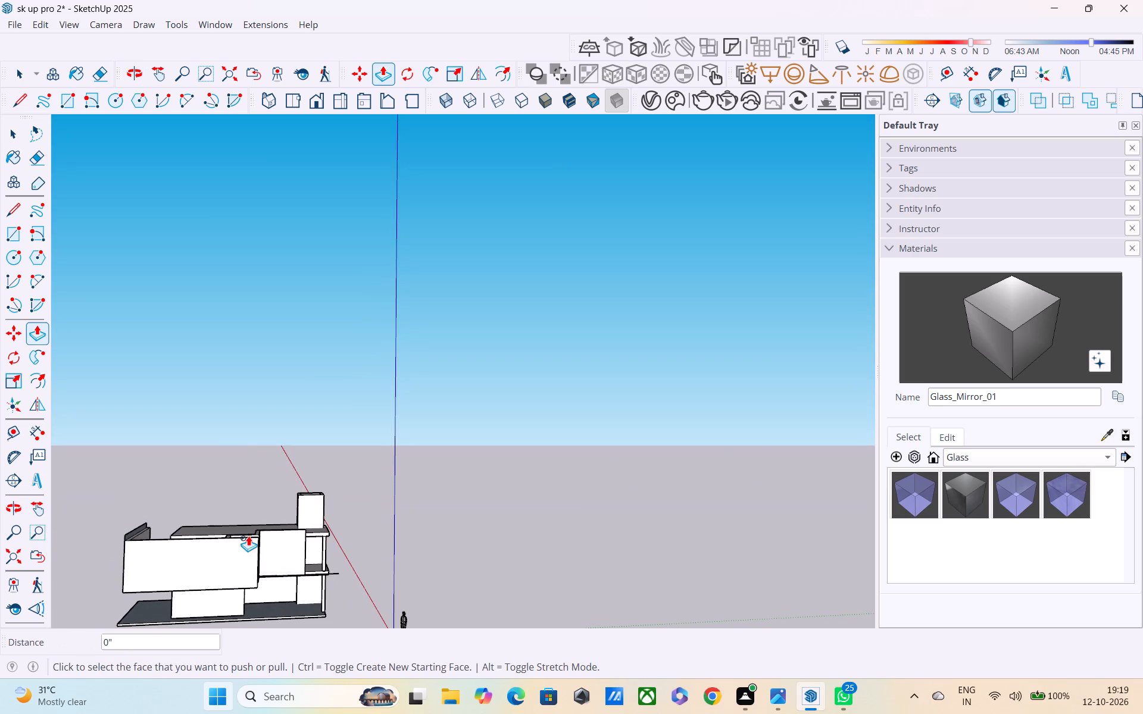
Open the detached wall group beside the house, erase the stray edge extending from its wall's base, and leave the group.
{"action": "key", "text": "space"}
{"action": "middle_click_drag", "start_coordinate": [340, 580], "coordinate": [135, 578]}
{"action": "scroll", "coordinate": [135, 578], "scroll_direction": "up", "scroll_amount": 1}
{"action": "scroll", "coordinate": [236, 565], "scroll_direction": "up", "scroll_amount": 5}
{"action": "scroll", "coordinate": [349, 537], "scroll_direction": "up", "scroll_amount": 4}
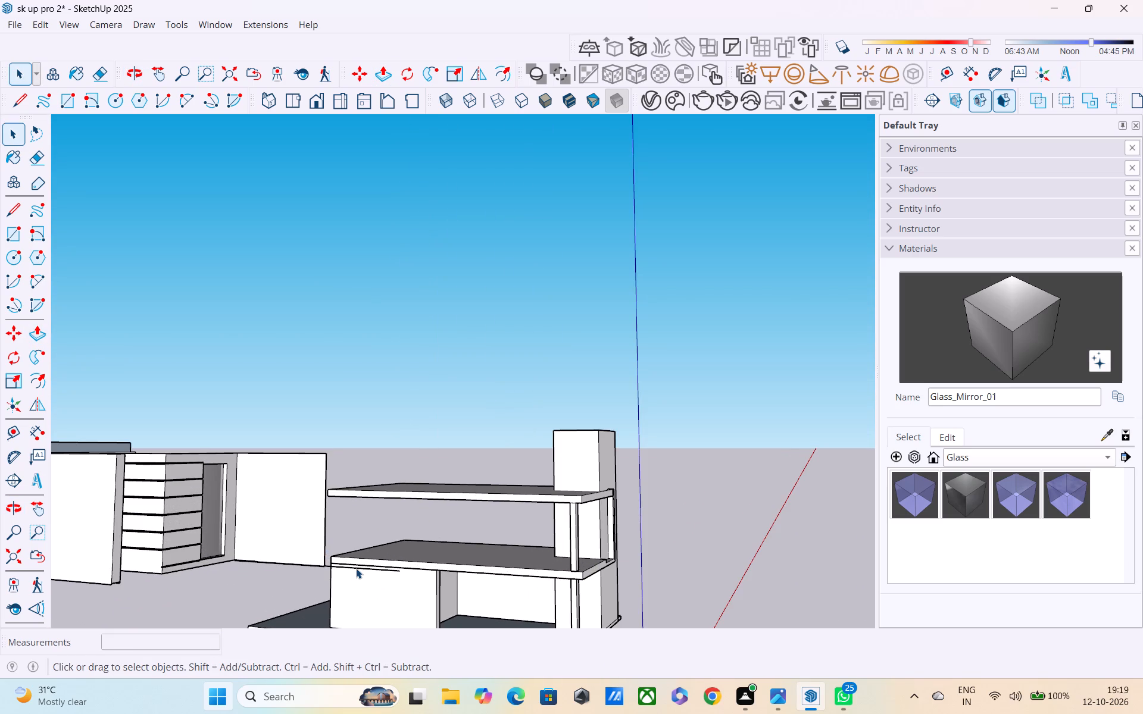
{"action": "left_click", "coordinate": [356, 565]}
{"action": "left_click", "coordinate": [355, 568]}
{"action": "double_click", "coordinate": [280, 544]}
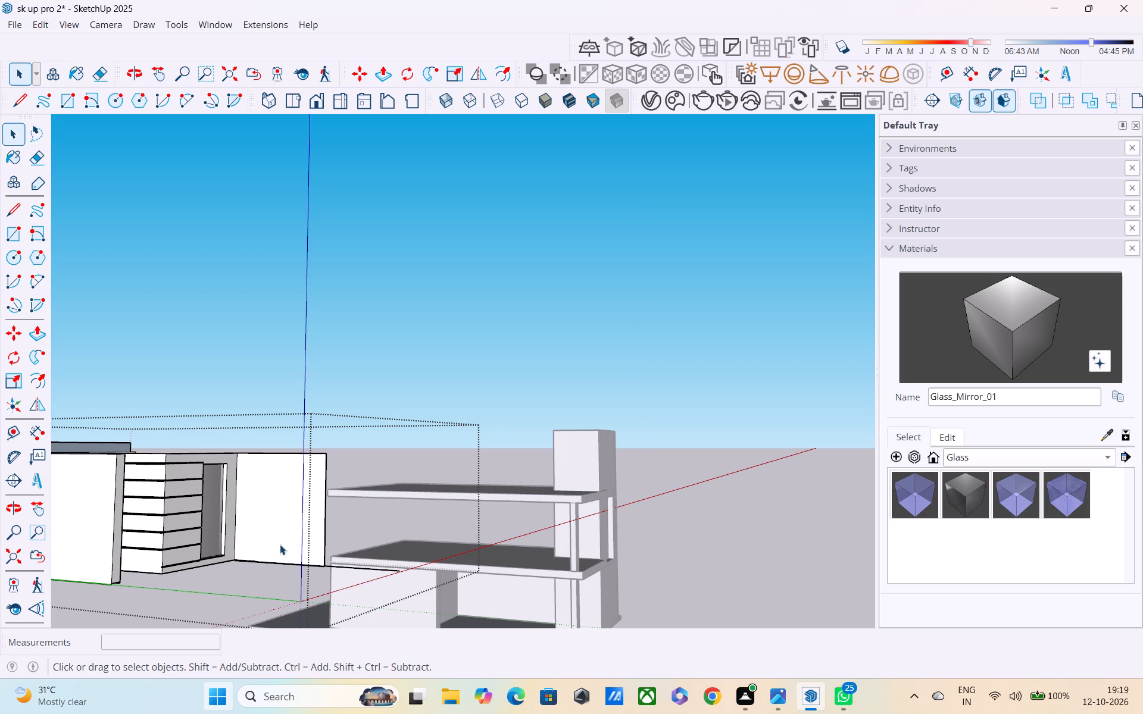
{"action": "left_click", "coordinate": [274, 543]}
{"action": "triple_click", "coordinate": [147, 542]}
{"action": "left_click", "coordinate": [83, 544]}
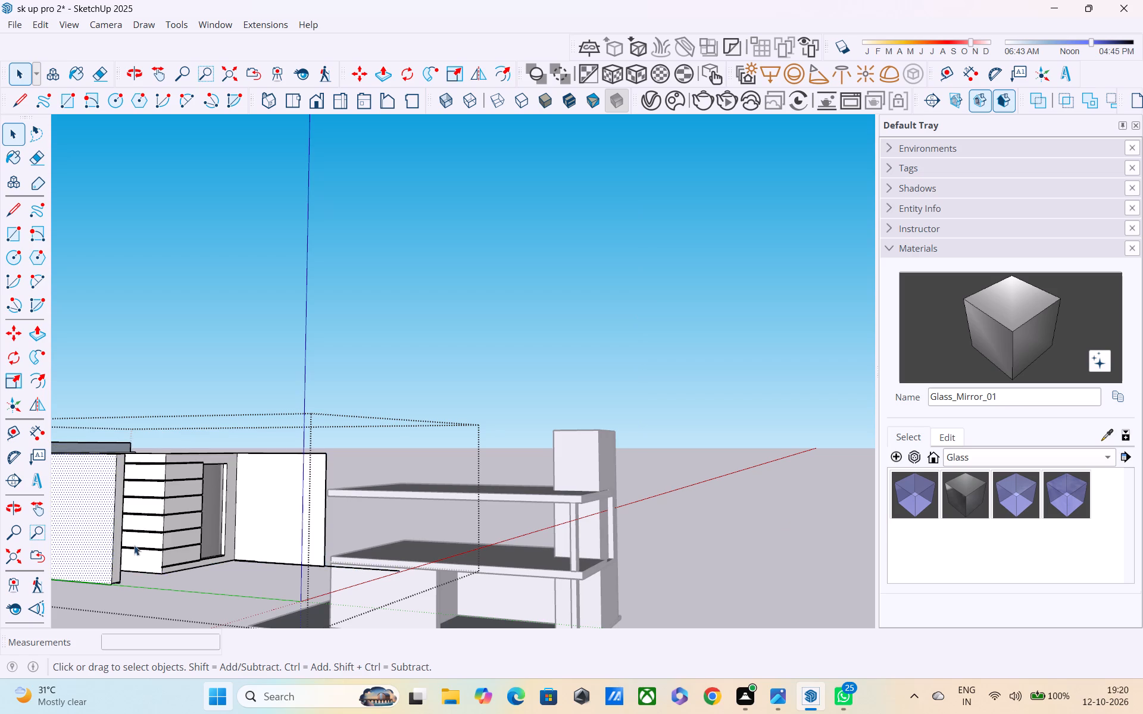
{"action": "scroll", "coordinate": [248, 540], "scroll_direction": "up", "scroll_amount": 2}
{"action": "scroll", "coordinate": [351, 551], "scroll_direction": "up", "scroll_amount": 3}
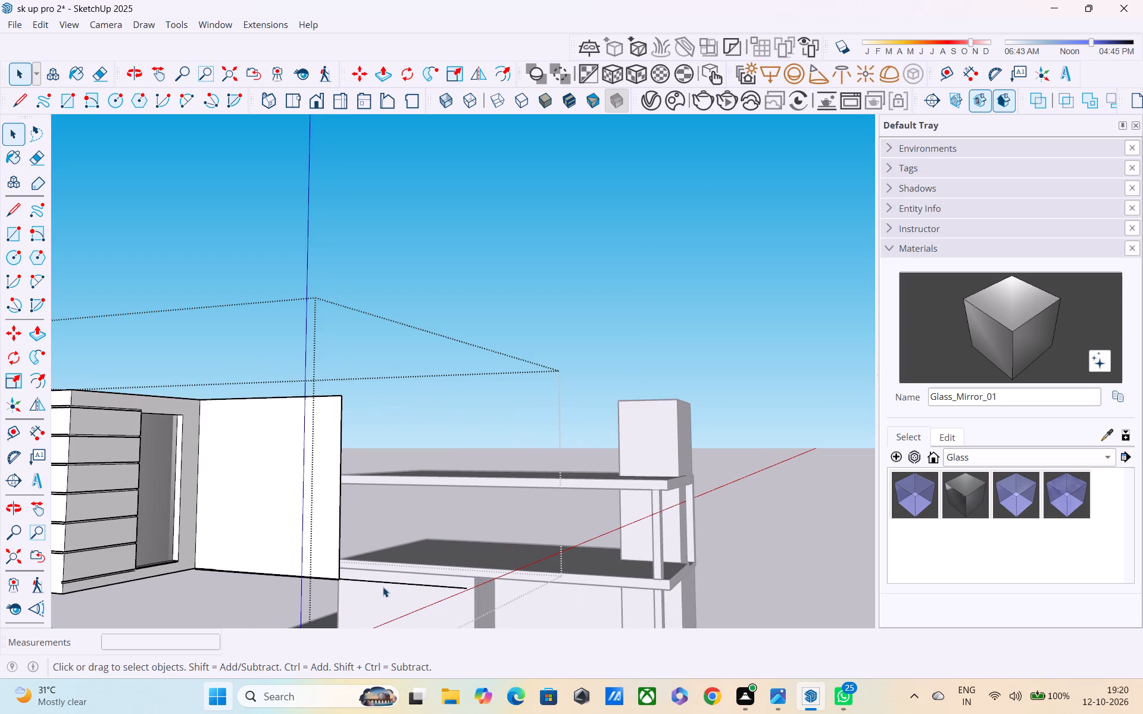
{"action": "key", "text": "e"}
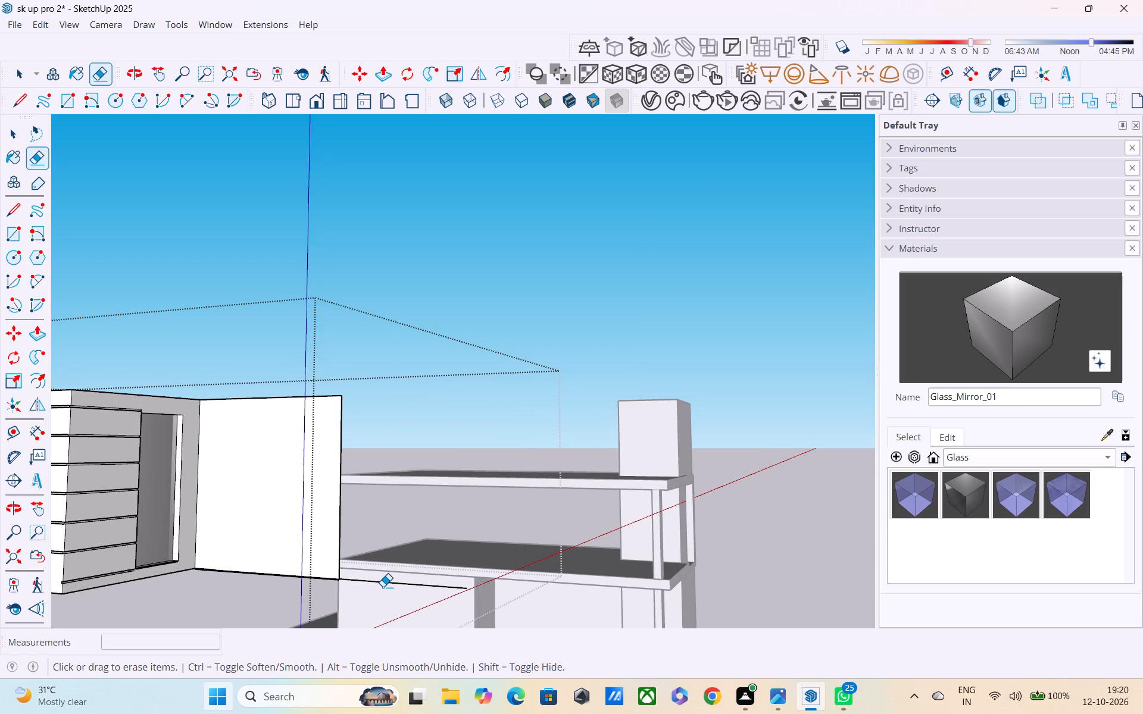
{"action": "left_click", "coordinate": [382, 583]}
{"action": "middle_click_drag", "start_coordinate": [371, 581], "coordinate": [260, 618]}
{"action": "scroll", "coordinate": [260, 618], "scroll_direction": "down", "scroll_amount": 9}
{"action": "scroll", "coordinate": [186, 603], "scroll_direction": "down", "scroll_amount": 1}
{"action": "middle_click_drag", "start_coordinate": [174, 600], "coordinate": [151, 614]}
{"action": "scroll", "coordinate": [151, 614], "scroll_direction": "down", "scroll_amount": 1}
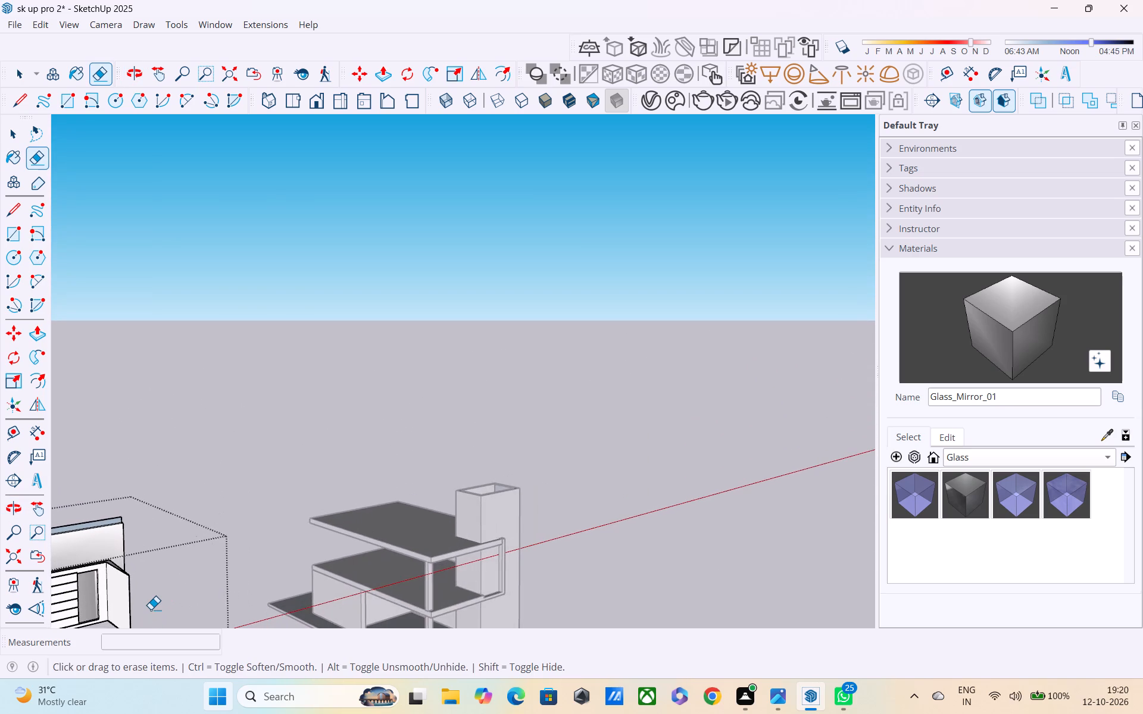
{"action": "scroll", "coordinate": [149, 601], "scroll_direction": "down", "scroll_amount": 4}
{"action": "key", "text": "Escape"}
{"action": "key", "text": "space"}
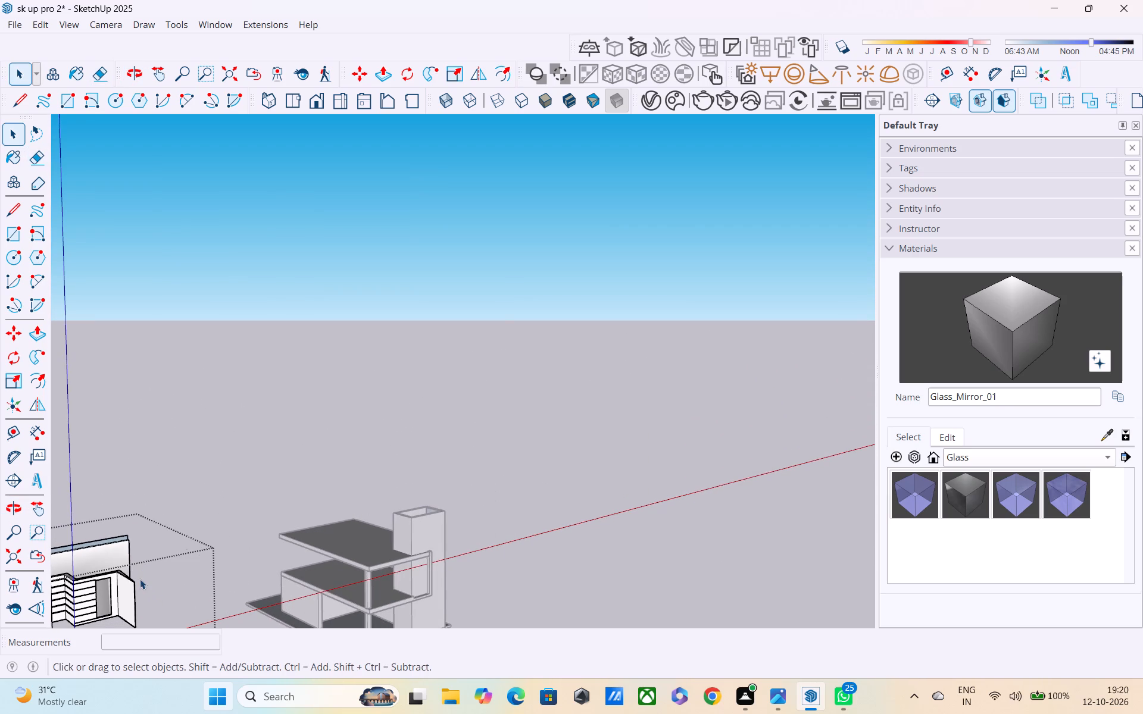
{"action": "middle_click_drag", "start_coordinate": [228, 528], "coordinate": [310, 512]}
{"action": "scroll", "coordinate": [301, 523], "scroll_direction": "down", "scroll_amount": 6}
{"action": "left_click", "coordinate": [236, 459]}
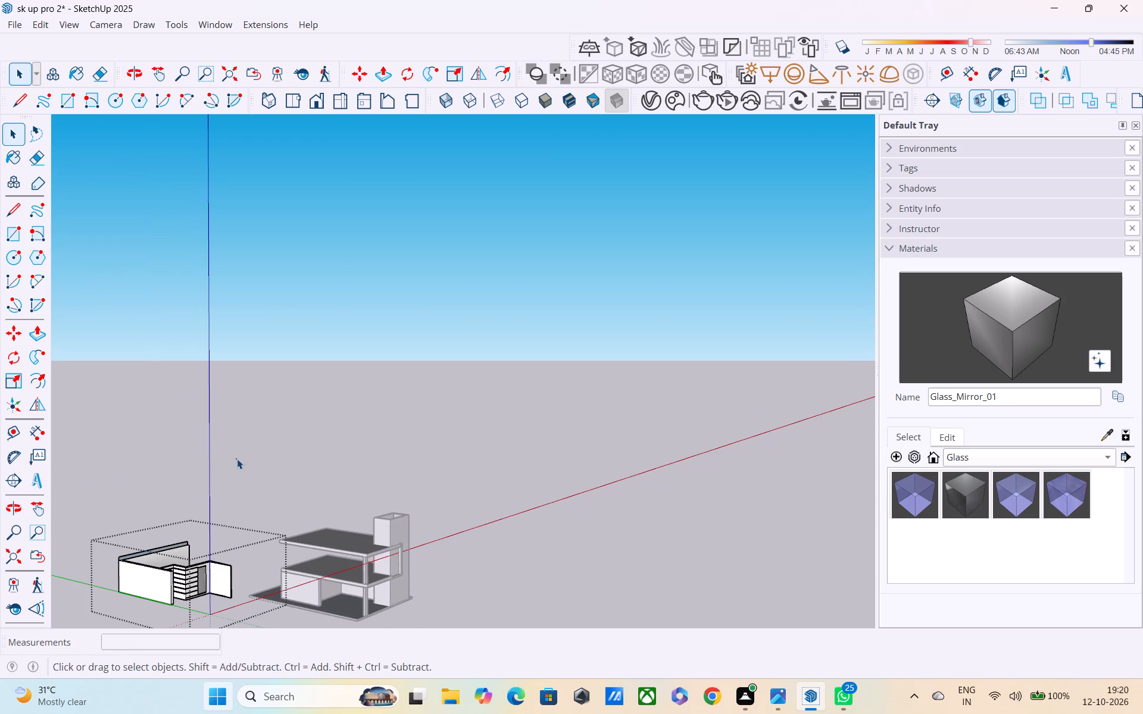
Move the detached wall group onto the house's upper floor, snapping its base corner to the slab corner between the two slabs.
{"action": "key", "text": "m"}
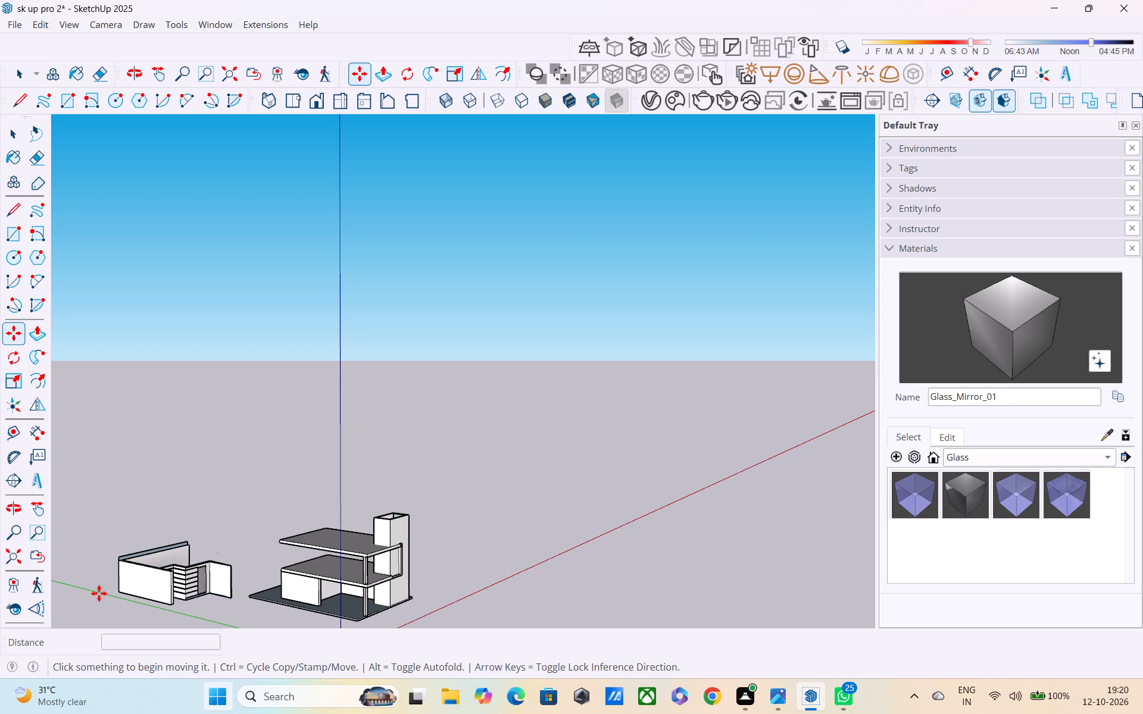
{"action": "left_click", "coordinate": [118, 592]}
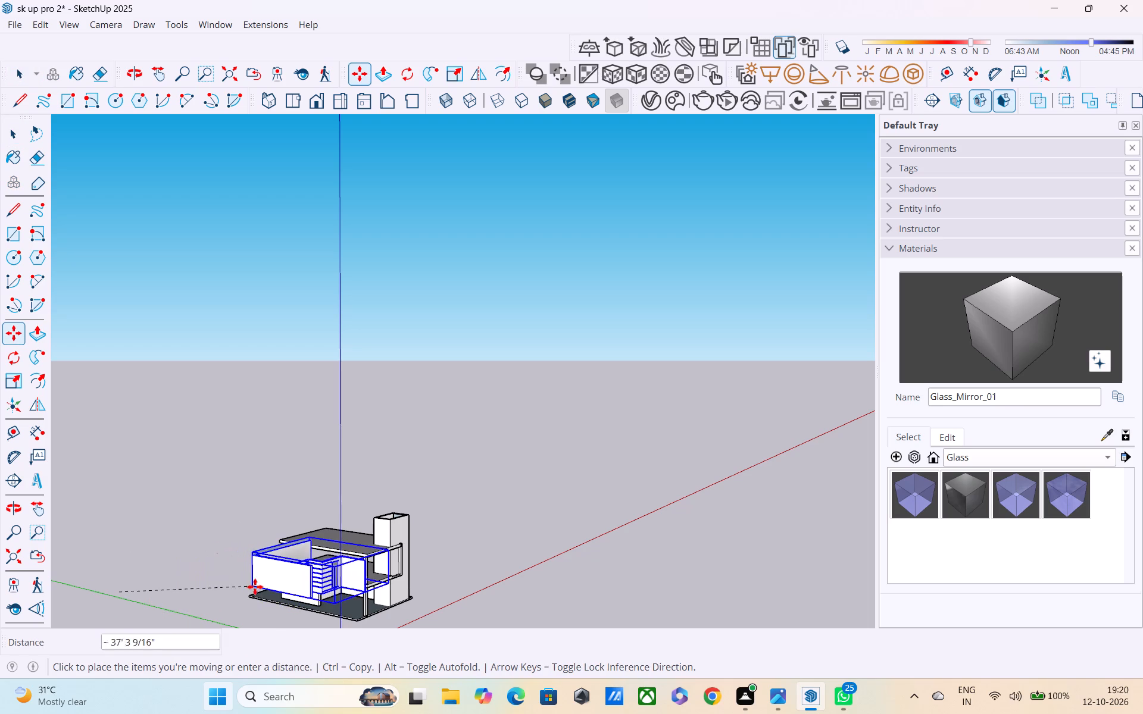
{"action": "middle_click_drag", "start_coordinate": [258, 585], "coordinate": [565, 530]}
{"action": "scroll", "coordinate": [338, 605], "scroll_direction": "up", "scroll_amount": 2}
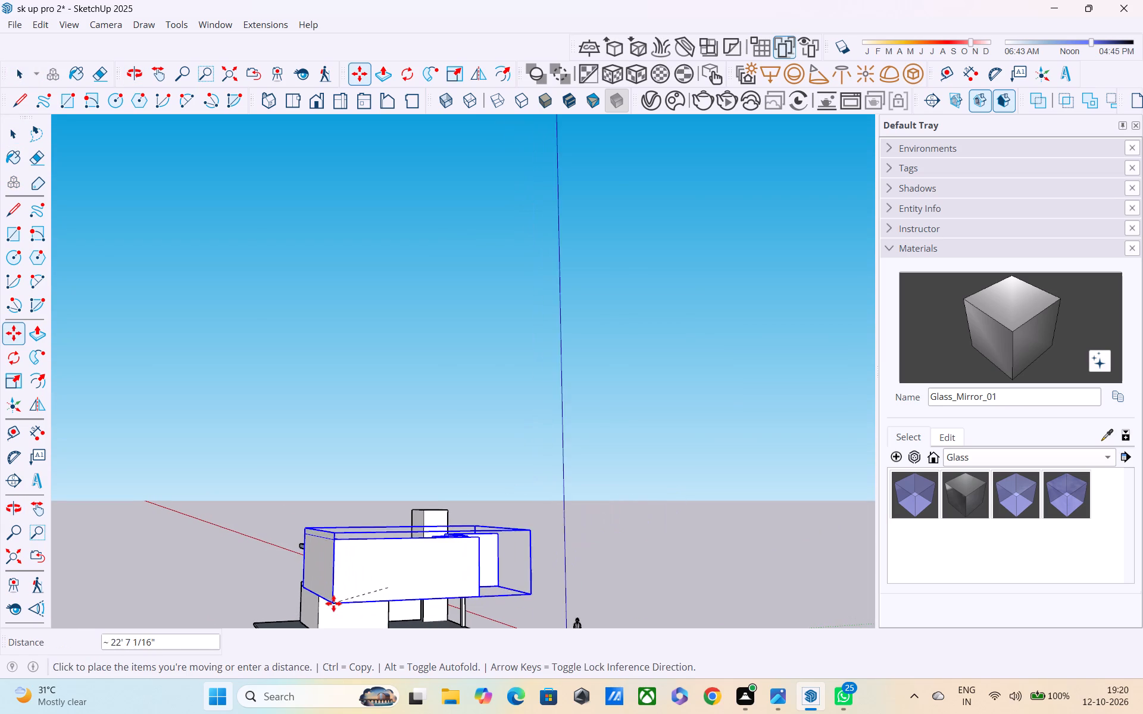
{"action": "scroll", "coordinate": [331, 602], "scroll_direction": "up", "scroll_amount": 7}
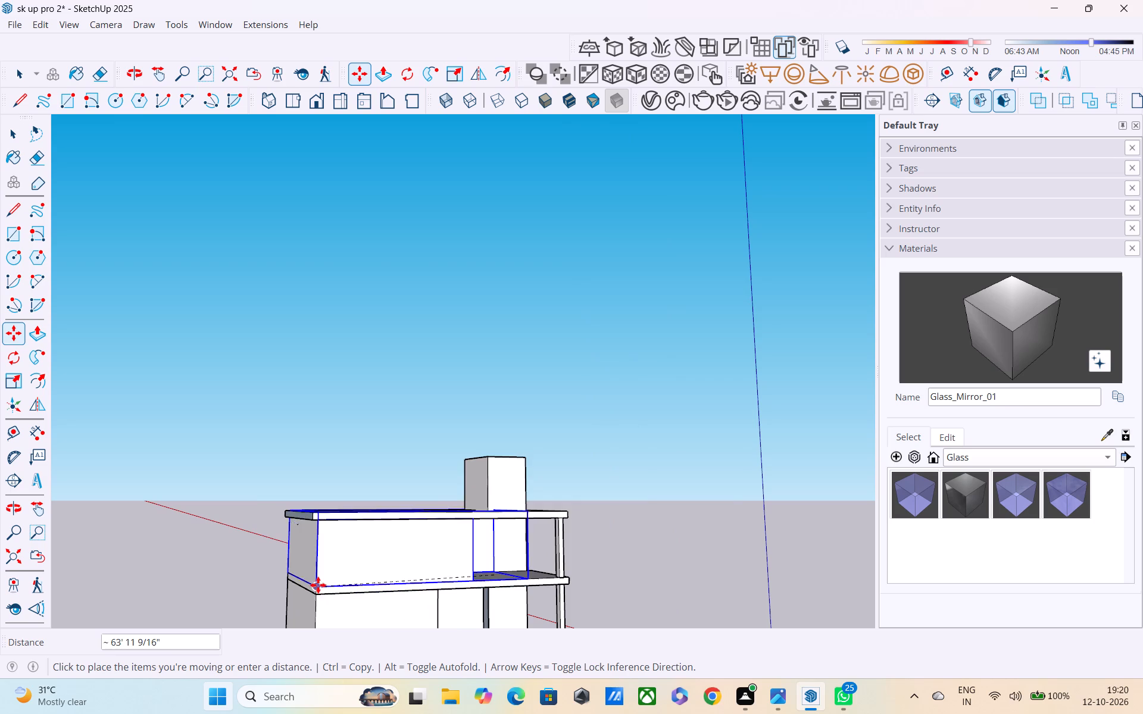
{"action": "middle_click_drag", "start_coordinate": [318, 585], "coordinate": [400, 591]}
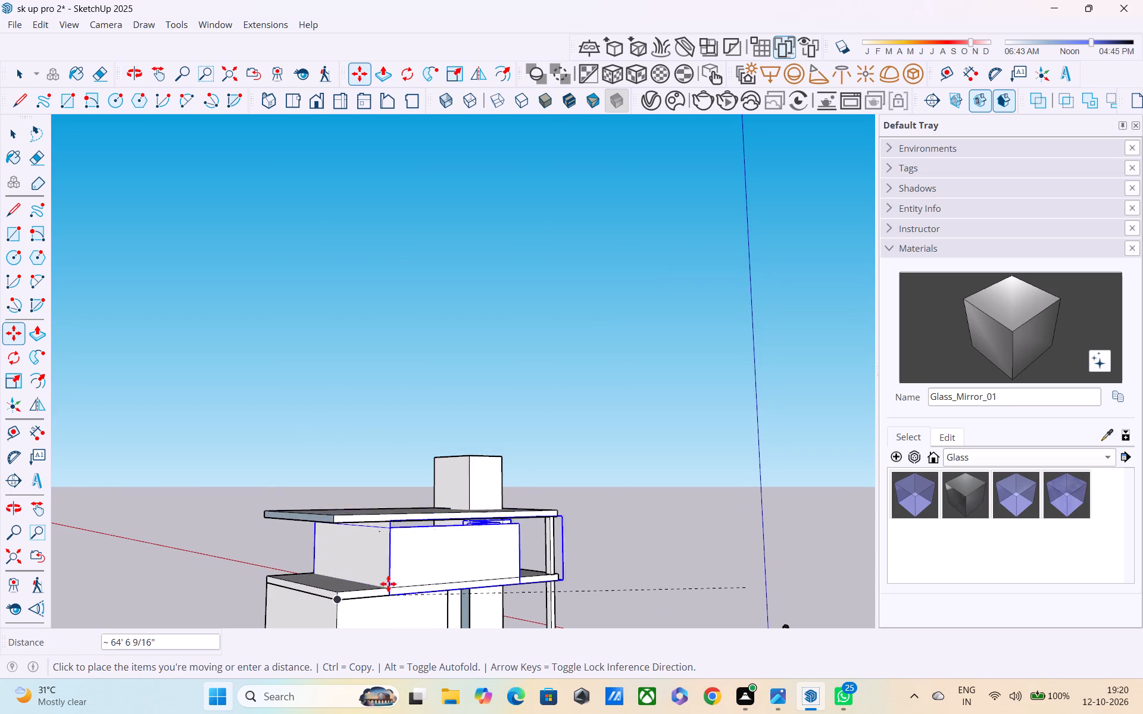
{"action": "left_click", "coordinate": [336, 596]}
Clear the selection and examine the placed upper-floor walls and the tower side of the house from several angles and distances.
{"action": "middle_click_drag", "start_coordinate": [370, 597], "coordinate": [84, 566]}
{"action": "scroll", "coordinate": [453, 575], "scroll_direction": "down", "scroll_amount": 4}
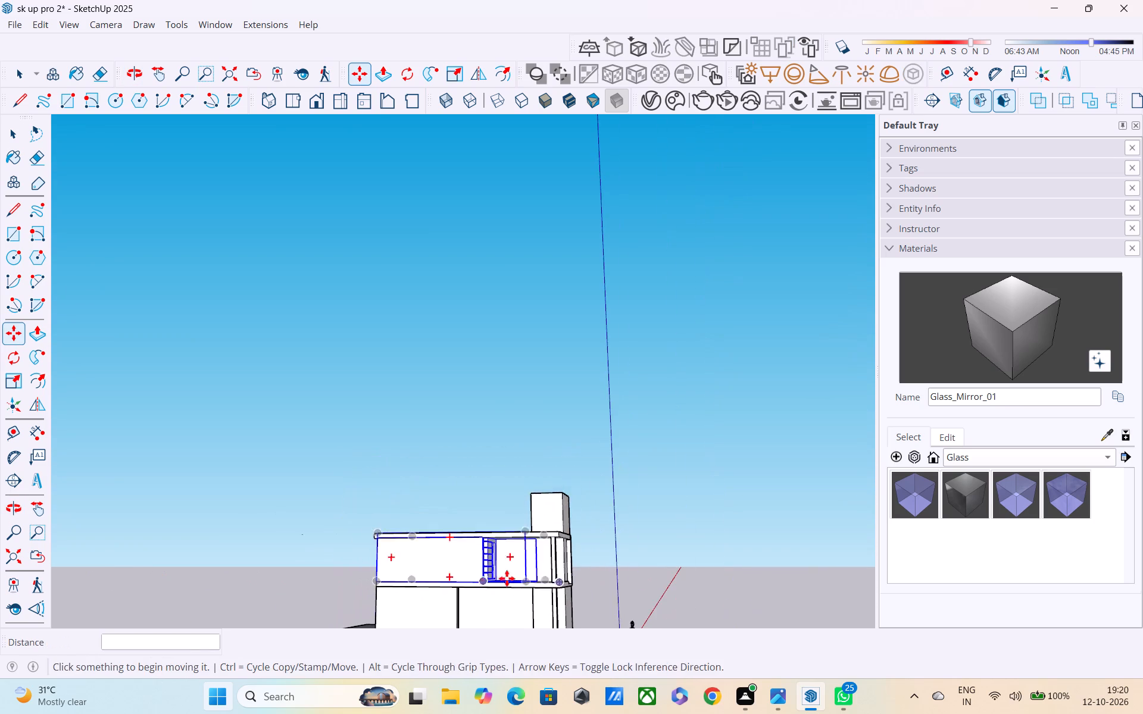
{"action": "middle_click_drag", "start_coordinate": [551, 576], "coordinate": [283, 579]}
{"action": "scroll", "coordinate": [329, 584], "scroll_direction": "up", "scroll_amount": 1}
{"action": "scroll", "coordinate": [329, 585], "scroll_direction": "down", "scroll_amount": 6}
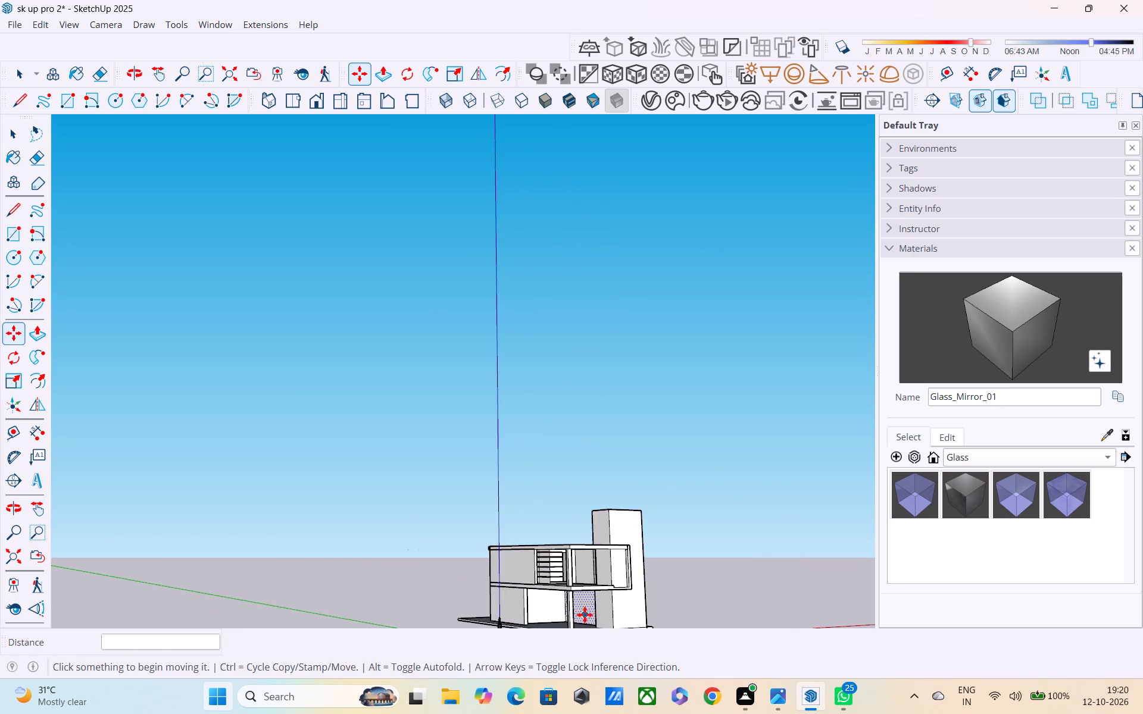
{"action": "middle_click_drag", "start_coordinate": [585, 615], "coordinate": [504, 619]}
{"action": "middle_click_drag", "start_coordinate": [664, 530], "coordinate": [429, 546]}
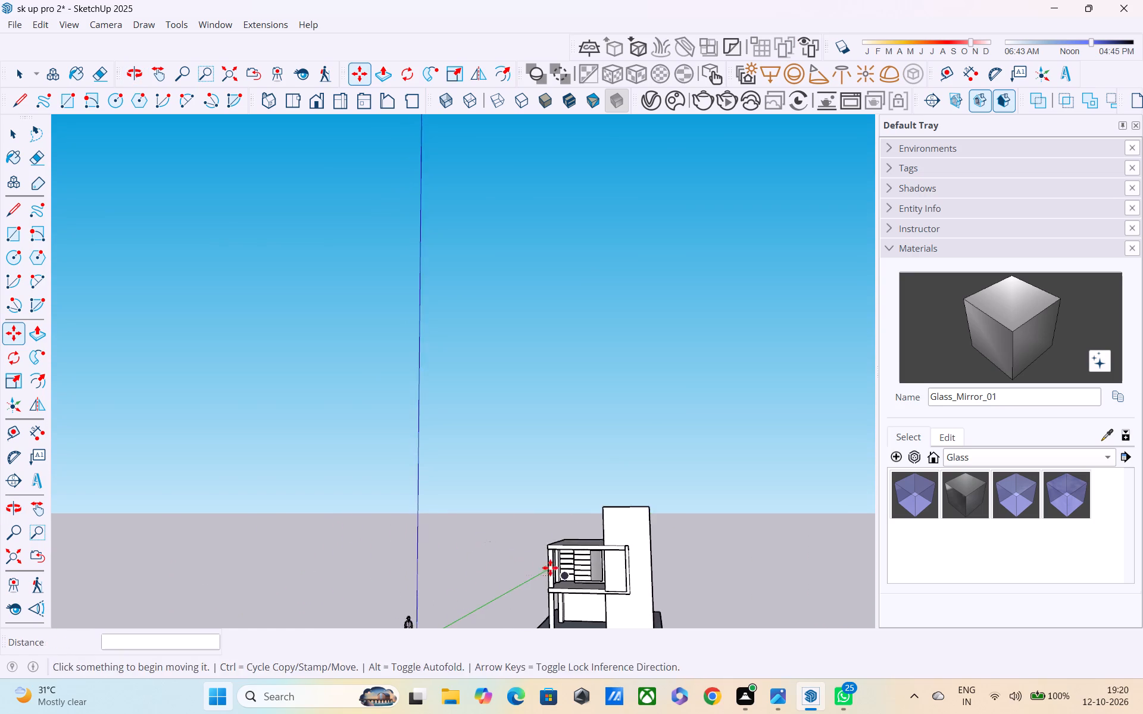
{"action": "scroll", "coordinate": [558, 568], "scroll_direction": "up", "scroll_amount": 3}
{"action": "scroll", "coordinate": [642, 572], "scroll_direction": "up", "scroll_amount": 4}
{"action": "scroll", "coordinate": [586, 583], "scroll_direction": "up", "scroll_amount": 8}
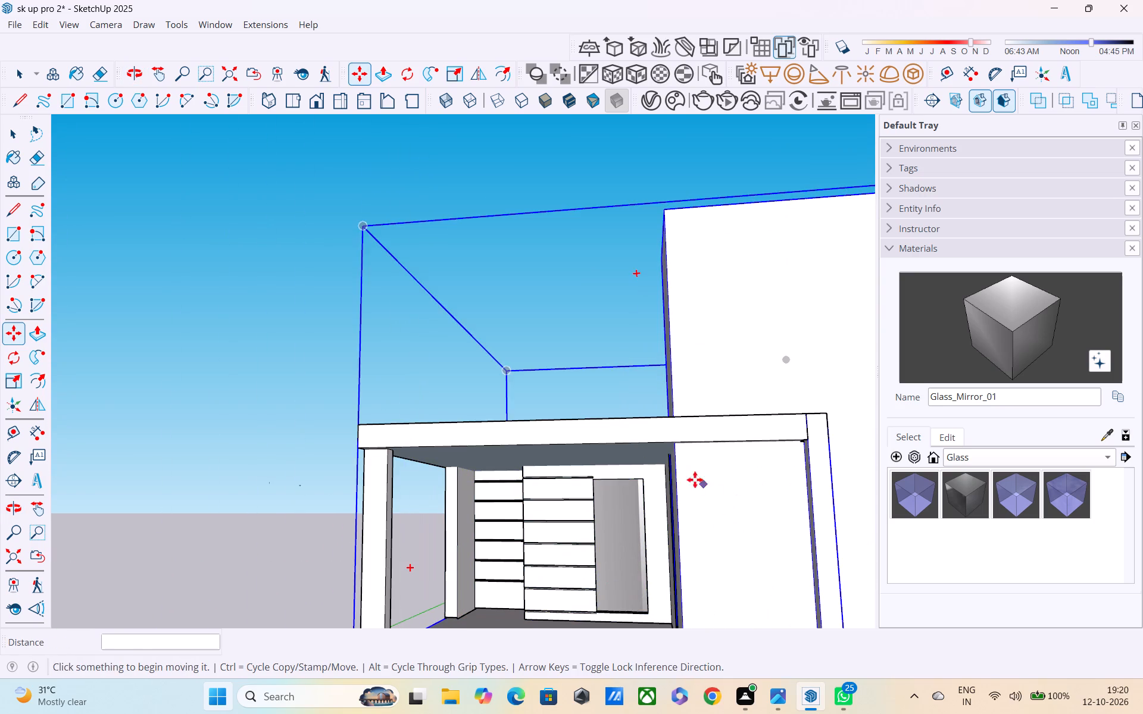
{"action": "key", "text": "space"}
{"action": "left_click", "coordinate": [610, 319]}
{"action": "scroll", "coordinate": [617, 389], "scroll_direction": "down", "scroll_amount": 8}
{"action": "middle_click_drag", "start_coordinate": [683, 582], "coordinate": [697, 585]}
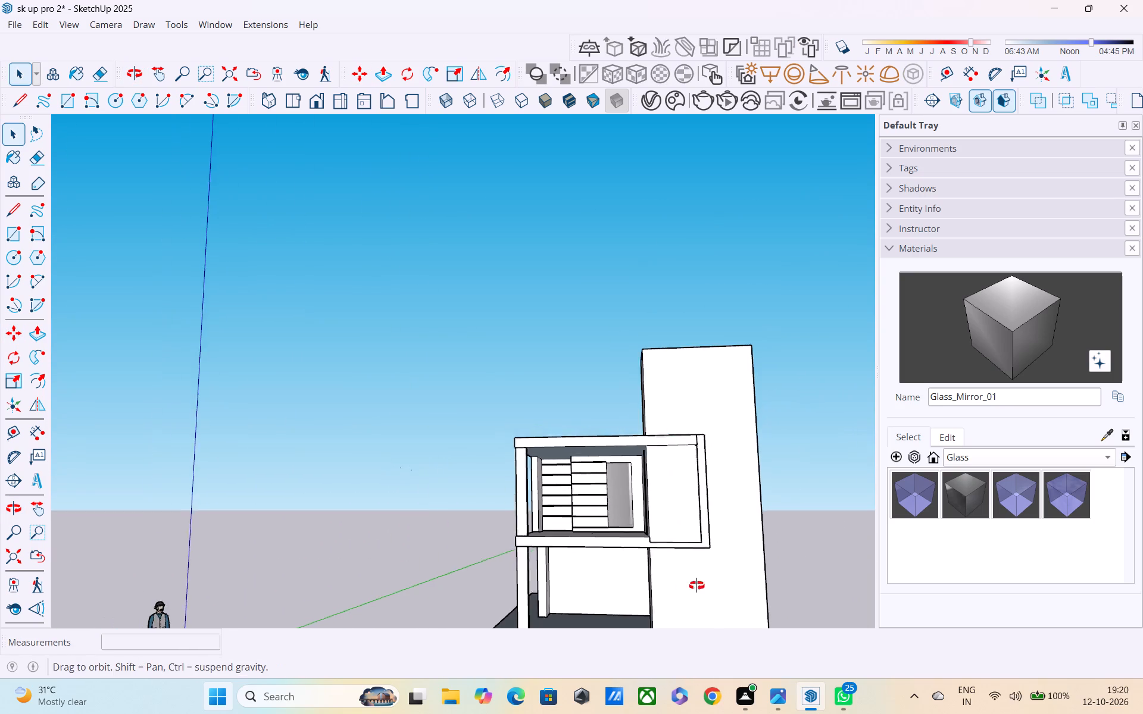
{"action": "middle_click_drag", "start_coordinate": [697, 585], "coordinate": [725, 615]}
{"action": "scroll", "coordinate": [682, 596], "scroll_direction": "up", "scroll_amount": 1}
{"action": "scroll", "coordinate": [644, 571], "scroll_direction": "down", "scroll_amount": 5}
{"action": "scroll", "coordinate": [586, 543], "scroll_direction": "up", "scroll_amount": 3}
{"action": "middle_click_drag", "start_coordinate": [597, 481], "coordinate": [576, 457]}
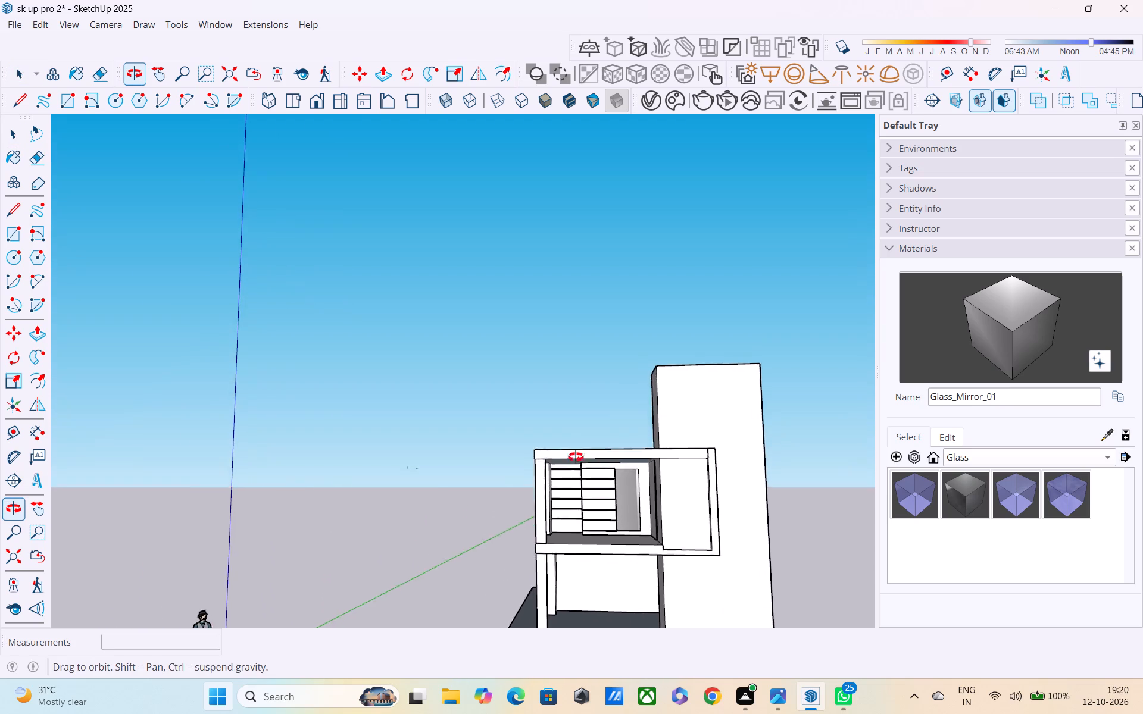
{"action": "middle_click_drag", "start_coordinate": [576, 457], "coordinate": [570, 439]}
{"action": "scroll", "coordinate": [641, 502], "scroll_direction": "up", "scroll_amount": 1}
{"action": "middle_click_drag", "start_coordinate": [636, 524], "coordinate": [652, 587]}
{"action": "scroll", "coordinate": [644, 614], "scroll_direction": "down", "scroll_amount": 1}
{"action": "middle_click_drag", "start_coordinate": [639, 600], "coordinate": [622, 544]}
{"action": "scroll", "coordinate": [622, 541], "scroll_direction": "down", "scroll_amount": 9}
{"action": "middle_click_drag", "start_coordinate": [649, 565], "coordinate": [667, 590]}
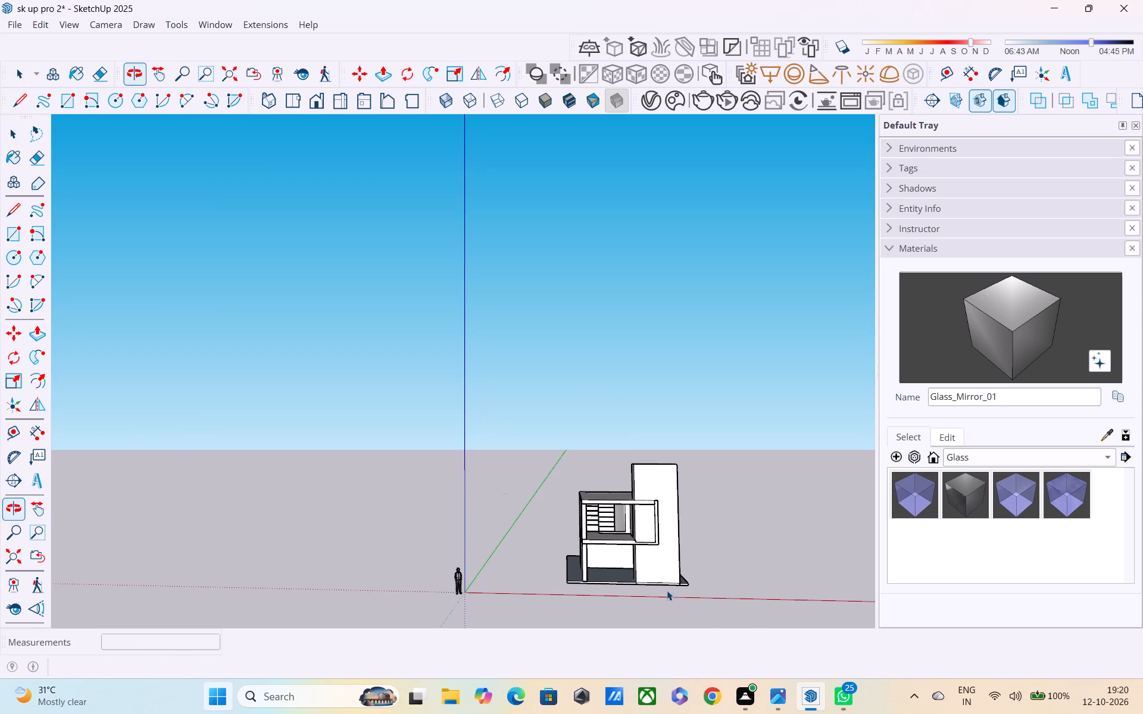
{"action": "scroll", "coordinate": [661, 566], "scroll_direction": "down", "scroll_amount": 2}
{"action": "middle_click_drag", "start_coordinate": [650, 552], "coordinate": [626, 505]}
{"action": "scroll", "coordinate": [661, 530], "scroll_direction": "up", "scroll_amount": 1}
{"action": "middle_click_drag", "start_coordinate": [661, 530], "coordinate": [663, 559]}
{"action": "middle_click_drag", "start_coordinate": [664, 560], "coordinate": [639, 599]}
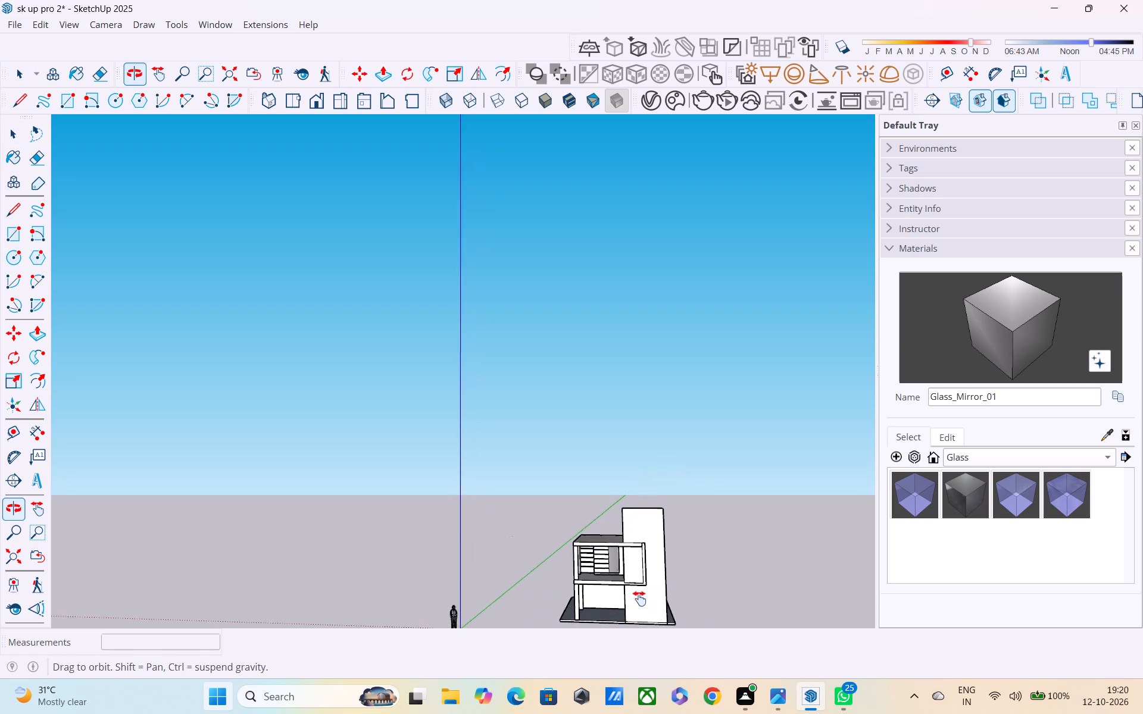
{"action": "middle_click_drag", "start_coordinate": [639, 599], "coordinate": [632, 607]}
{"action": "scroll", "coordinate": [632, 607], "scroll_direction": "up", "scroll_amount": 1}
{"action": "scroll", "coordinate": [632, 608], "scroll_direction": "down", "scroll_amount": 4}
{"action": "scroll", "coordinate": [652, 576], "scroll_direction": "up", "scroll_amount": 7}
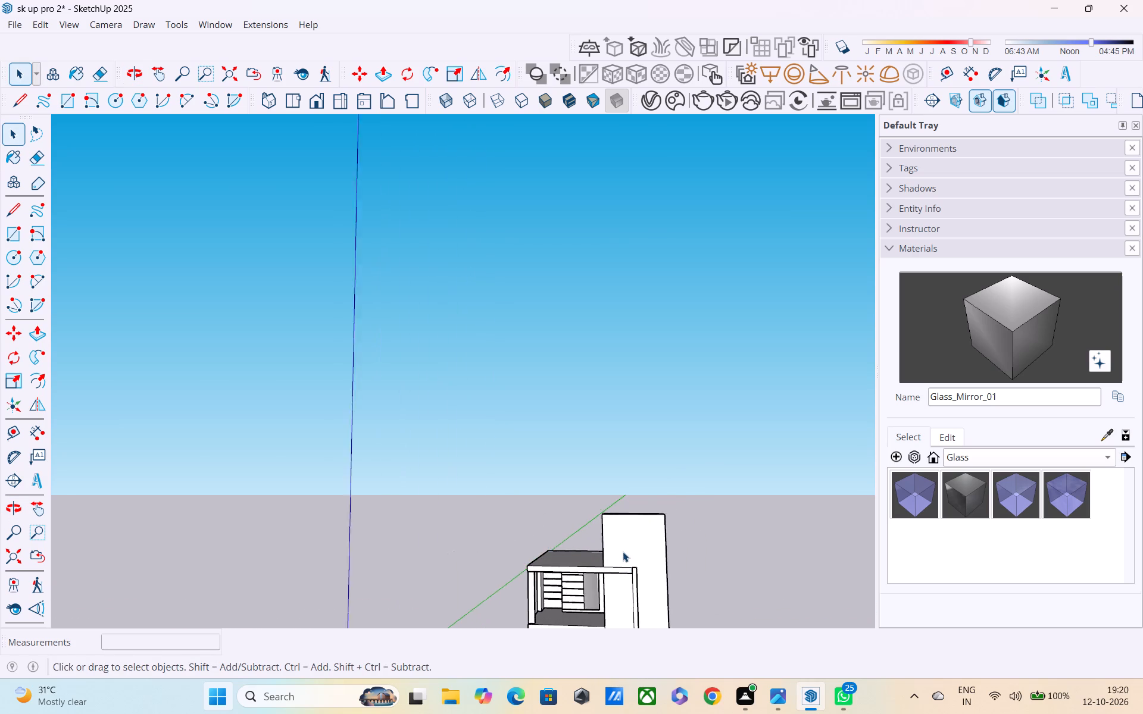
{"action": "scroll", "coordinate": [623, 552], "scroll_direction": "up", "scroll_amount": 1}
Open the group containing the tower for editing, with the tower's front face in view.
{"action": "double_click", "coordinate": [621, 549]}
{"action": "scroll", "coordinate": [621, 549], "scroll_direction": "up", "scroll_amount": 3}
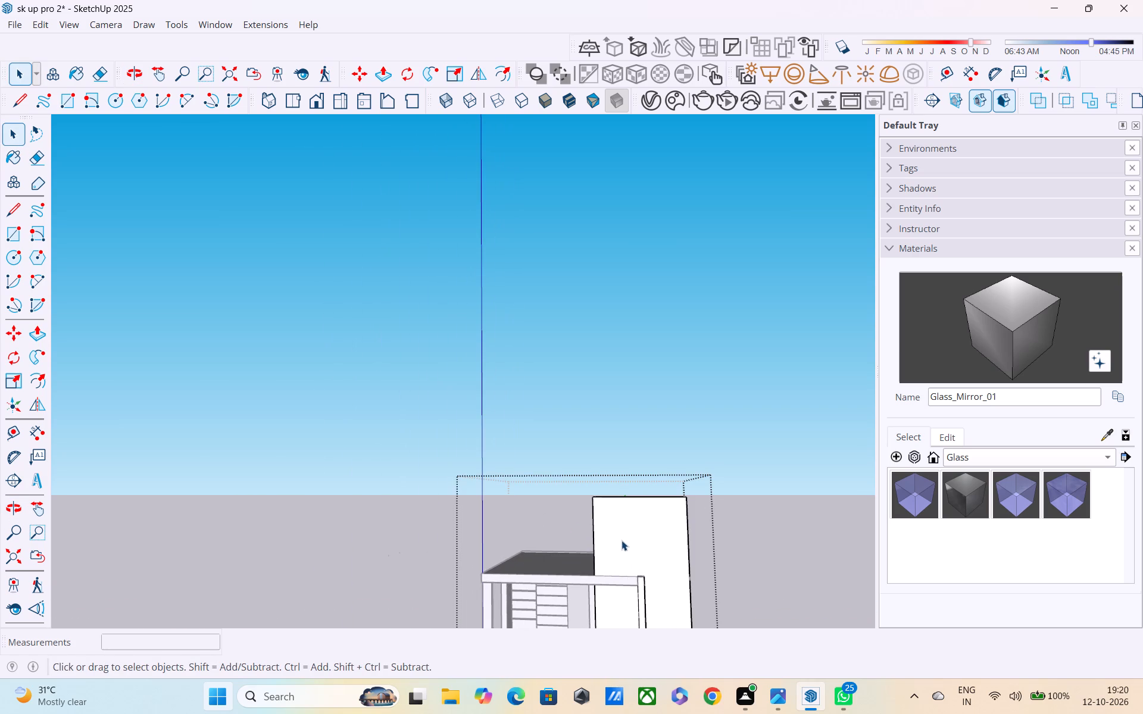
{"action": "scroll", "coordinate": [623, 553], "scroll_direction": "down", "scroll_amount": 9}
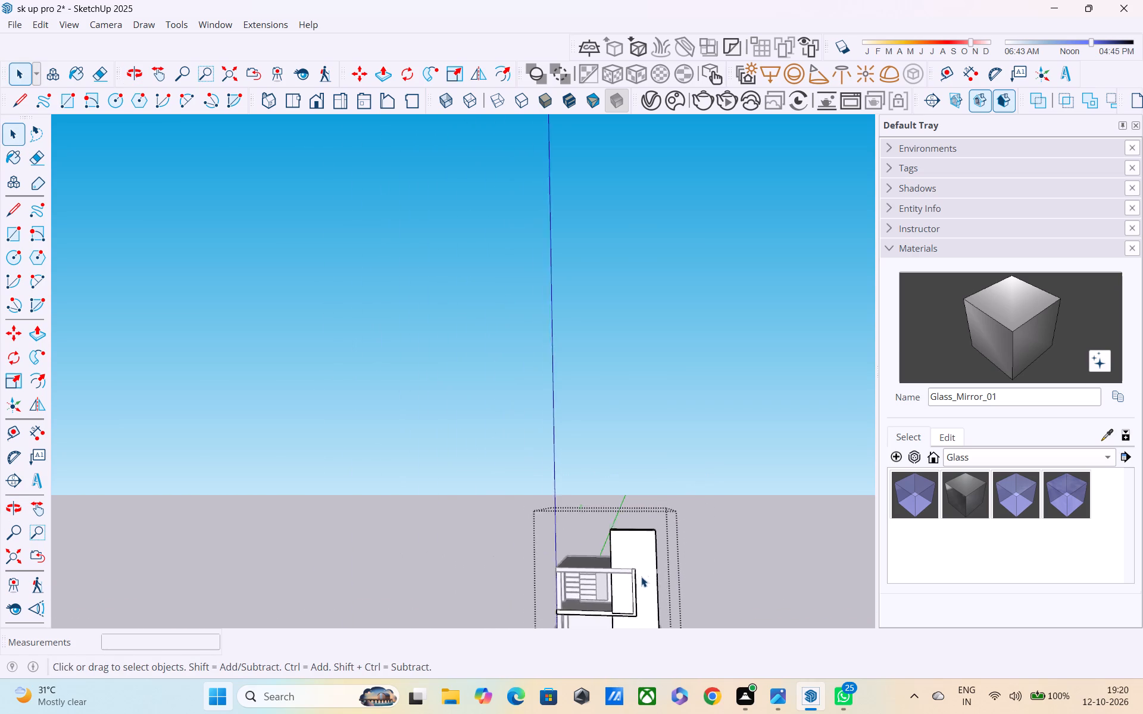
{"action": "scroll", "coordinate": [641, 577], "scroll_direction": "down", "scroll_amount": 5}
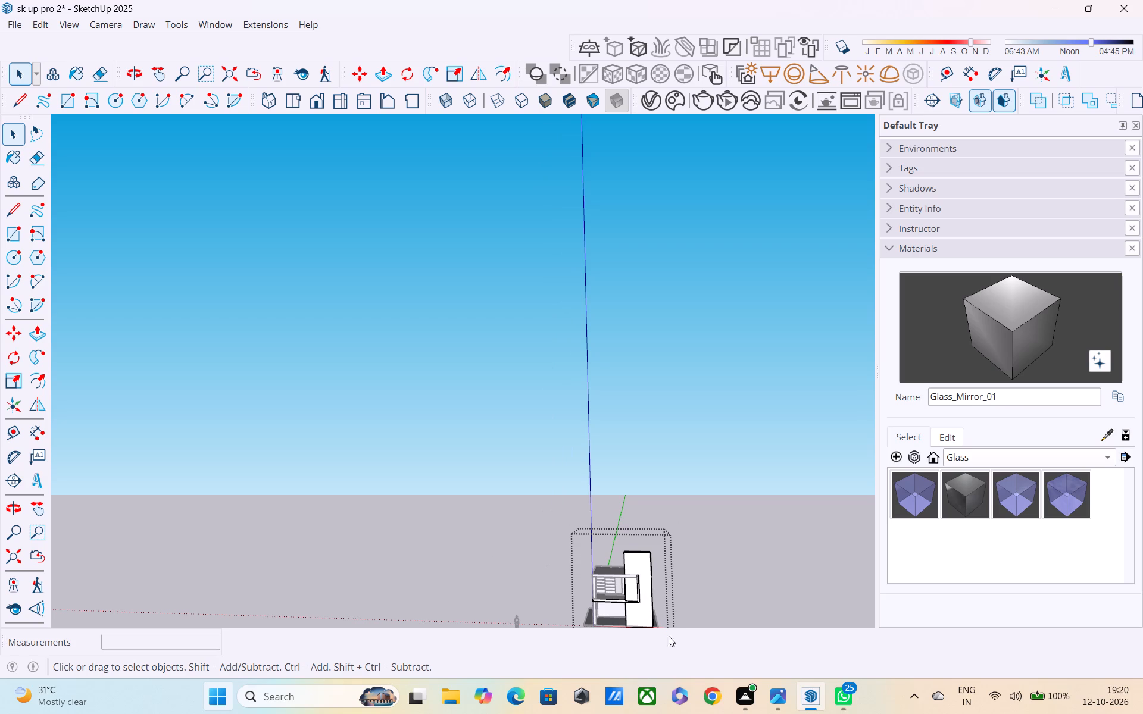
{"action": "scroll", "coordinate": [636, 600], "scroll_direction": "up", "scroll_amount": 1}
{"action": "middle_click_drag", "start_coordinate": [636, 600], "coordinate": [554, 580], "text": "shift"}
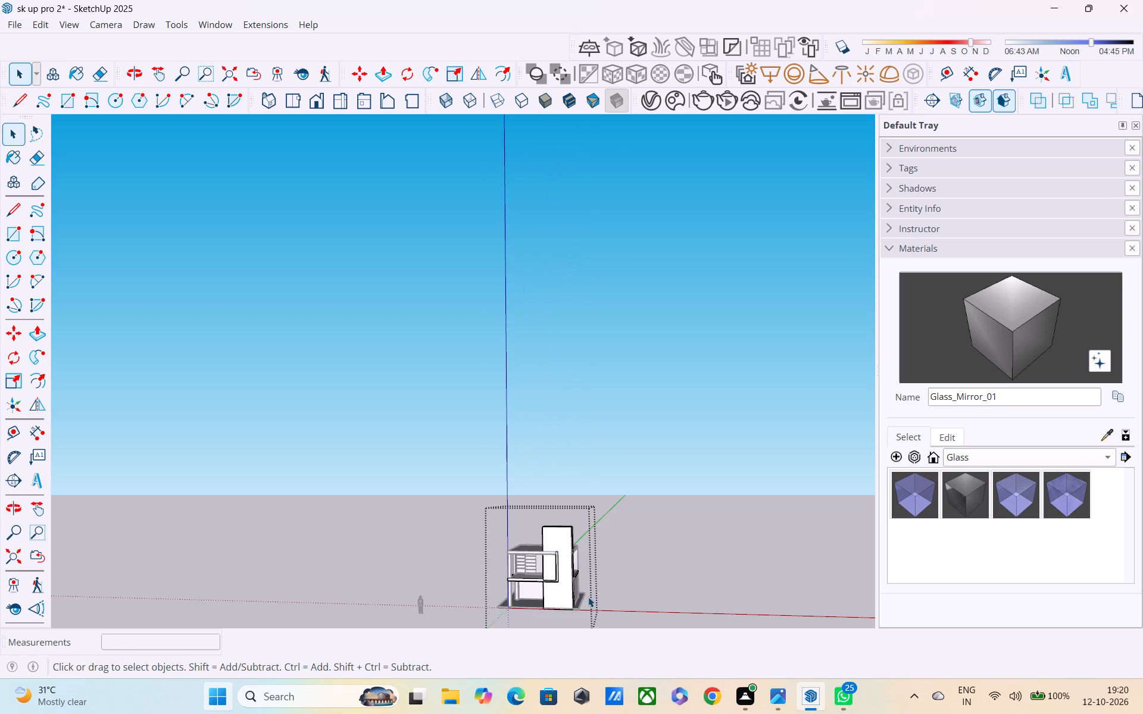
{"action": "scroll", "coordinate": [588, 597], "scroll_direction": "up", "scroll_amount": 5}
{"action": "middle_click_drag", "start_coordinate": [591, 606], "coordinate": [642, 555]}
{"action": "scroll", "coordinate": [530, 612], "scroll_direction": "up", "scroll_amount": 2}
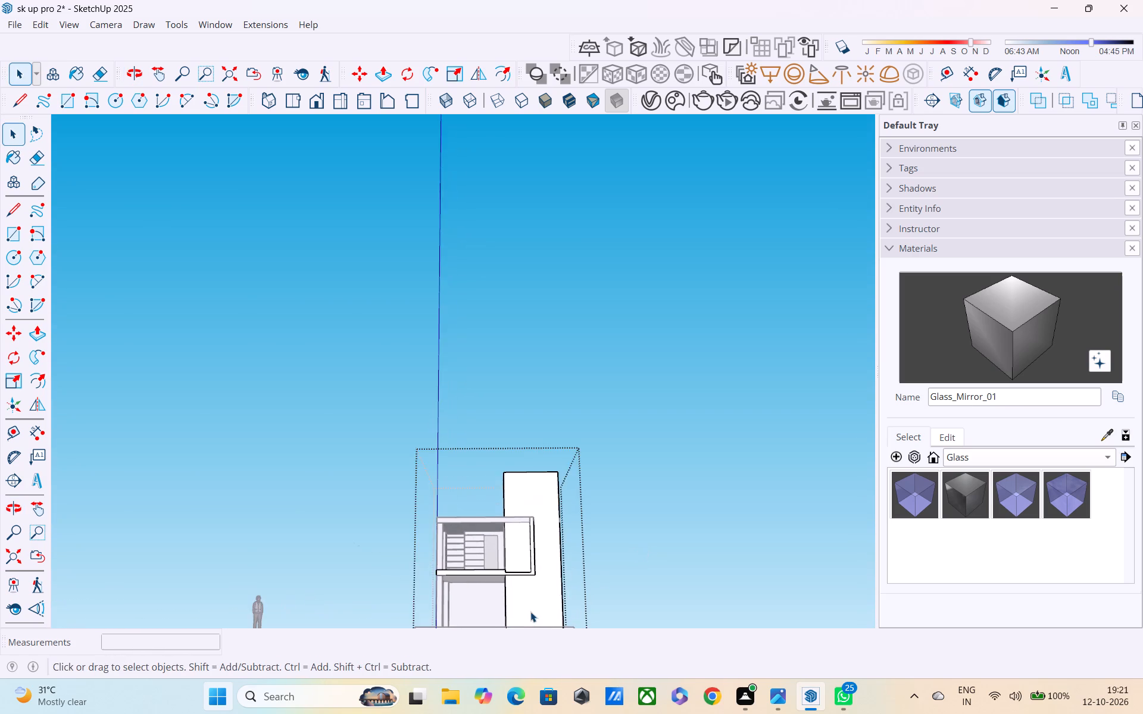
{"action": "scroll", "coordinate": [530, 612], "scroll_direction": "down", "scroll_amount": 2}
{"action": "middle_click_drag", "start_coordinate": [530, 612], "coordinate": [546, 650]}
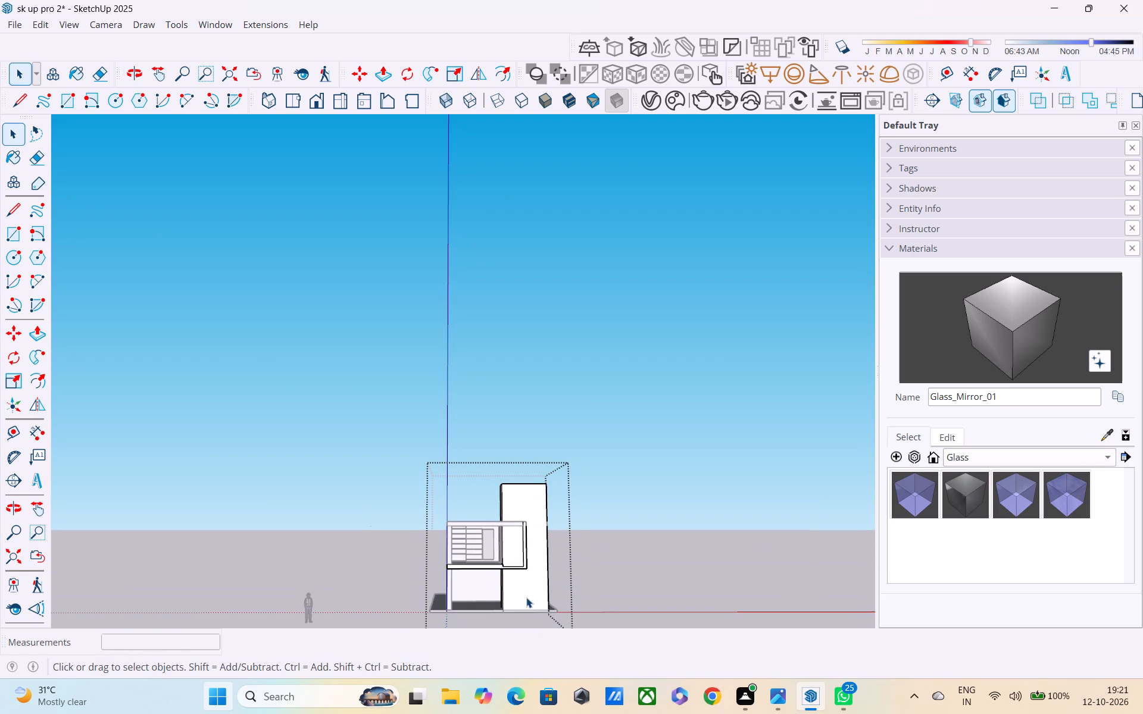
Measure the height of the tower's front face from its base edge to its top edge with the Tape Measure.
{"action": "key", "text": "t"}
{"action": "scroll", "coordinate": [526, 597], "scroll_direction": "up", "scroll_amount": 1}
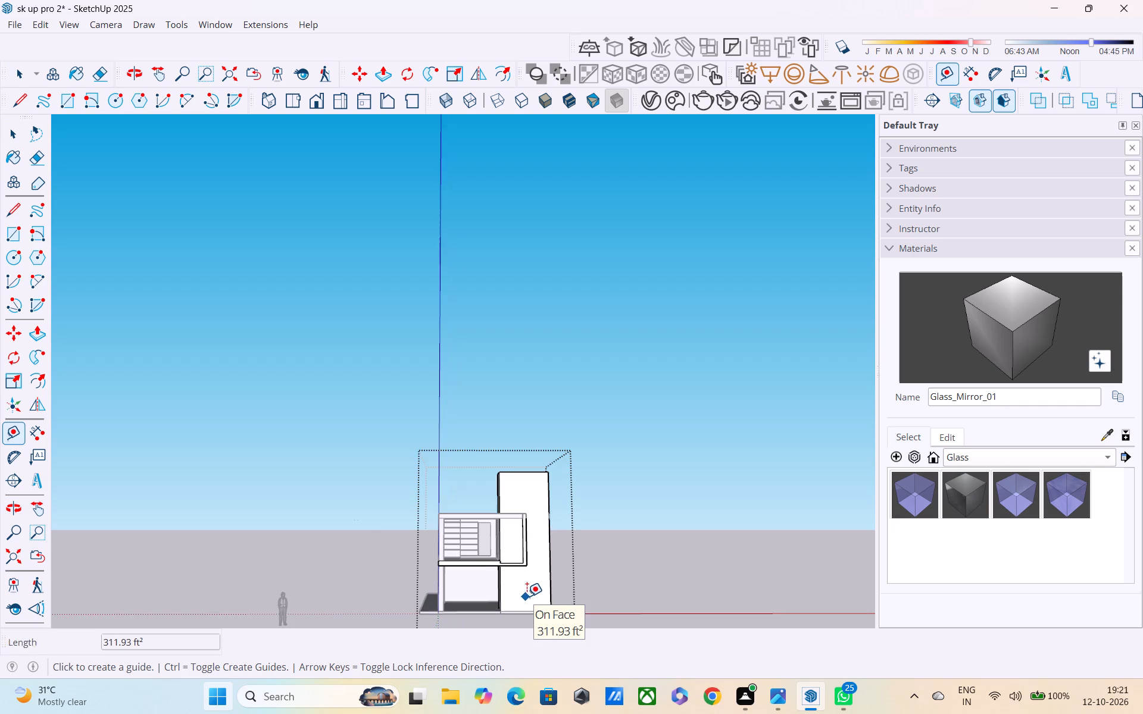
{"action": "scroll", "coordinate": [547, 605], "scroll_direction": "up", "scroll_amount": 2}
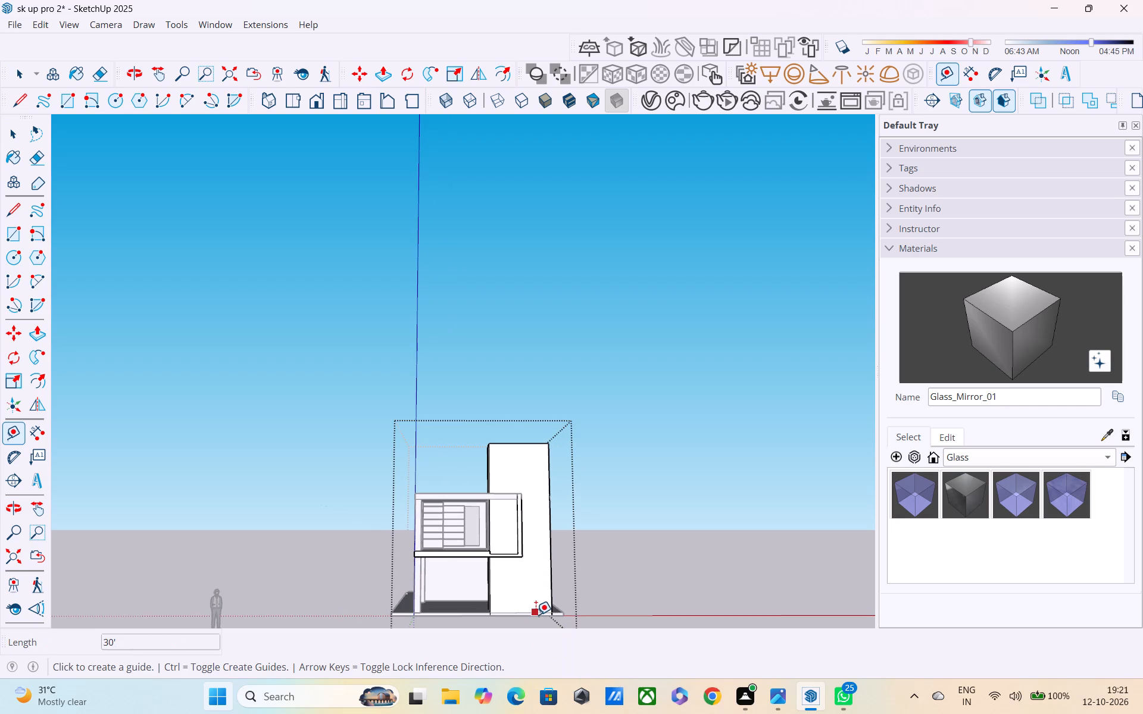
{"action": "left_click", "coordinate": [536, 615]}
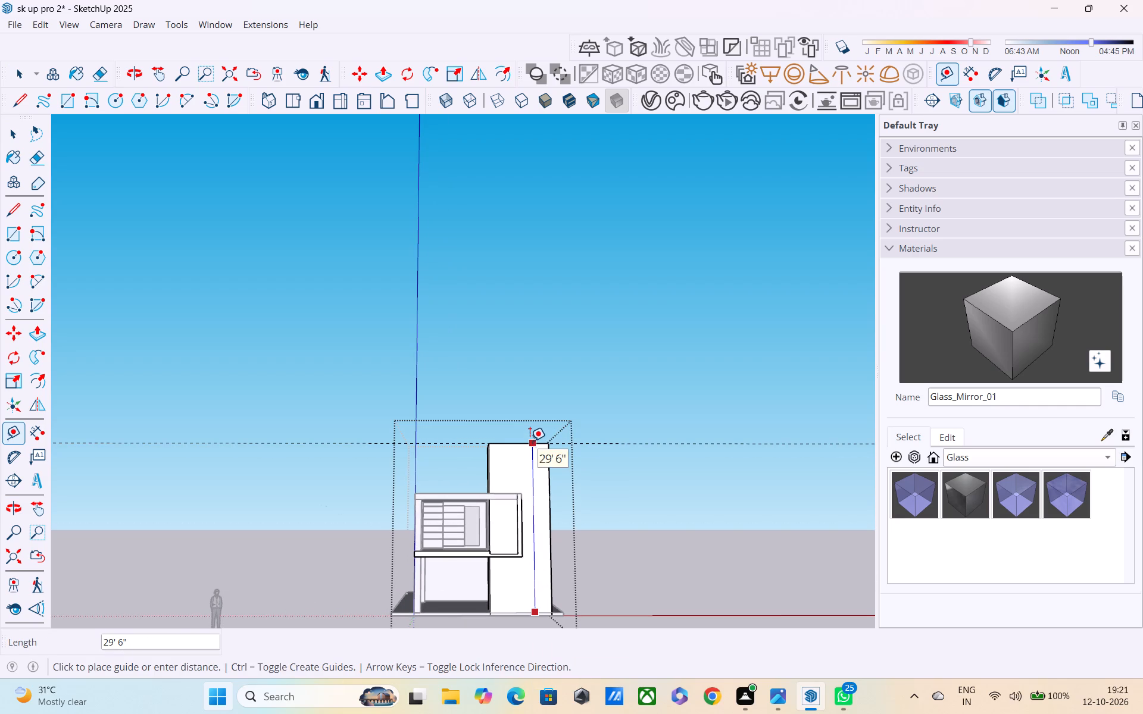
{"action": "key", "text": "Escape"}
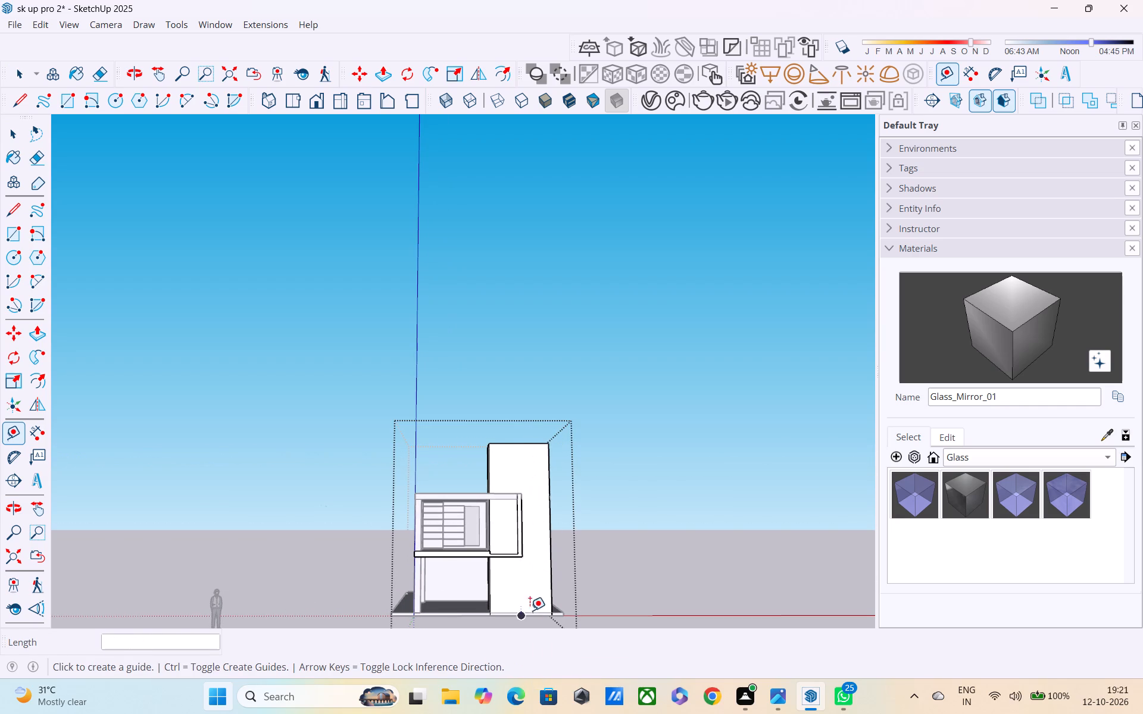
Place a vertical guide on the tower's front face, about 2' in from its outer vertical edge.
{"action": "left_click", "coordinate": [555, 566]}
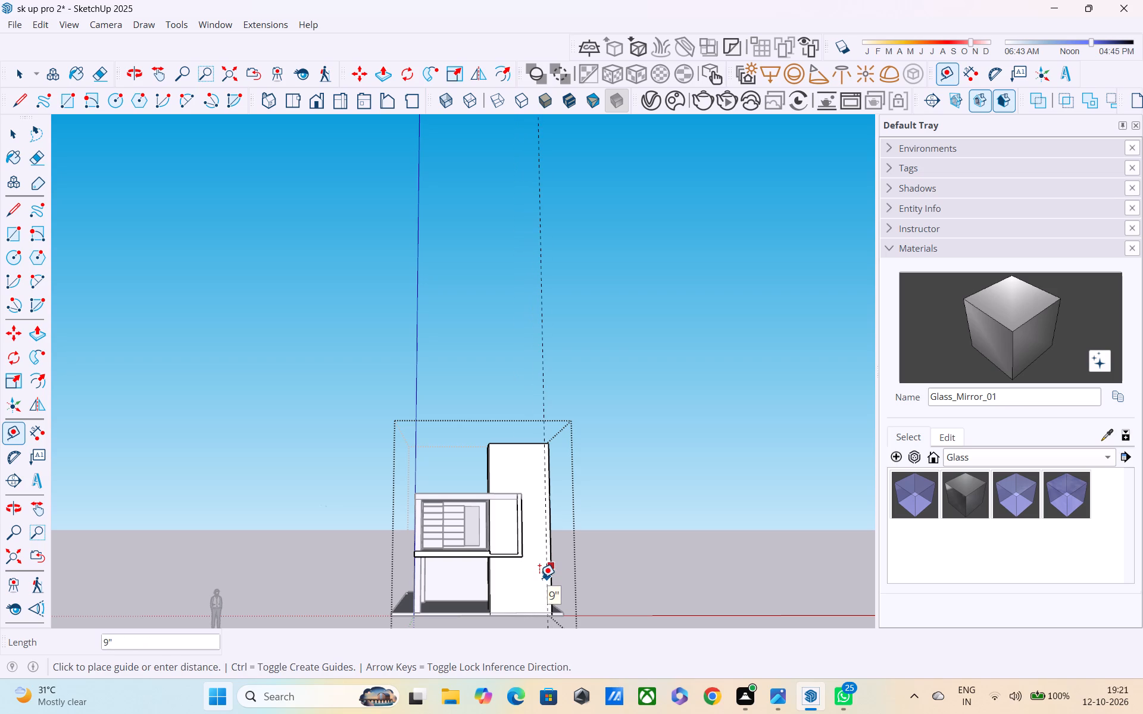
{"action": "scroll", "coordinate": [538, 578], "scroll_direction": "up", "scroll_amount": 3}
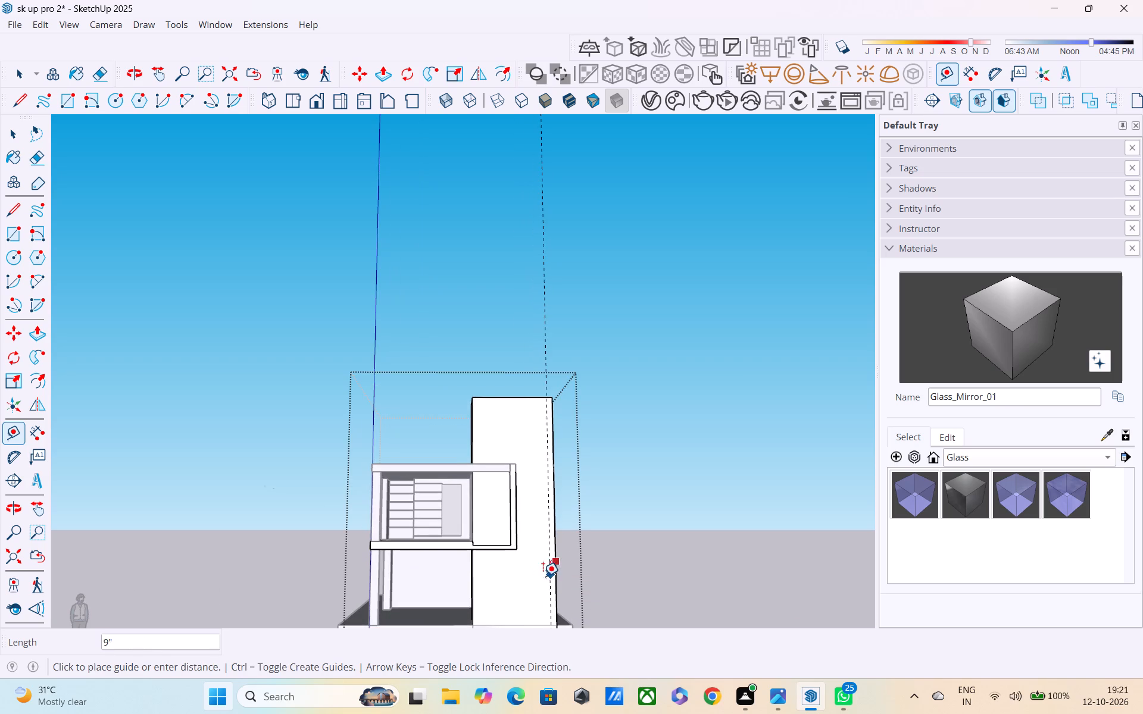
{"action": "scroll", "coordinate": [541, 579], "scroll_direction": "up", "scroll_amount": 3}
{"action": "left_click", "coordinate": [541, 579]}
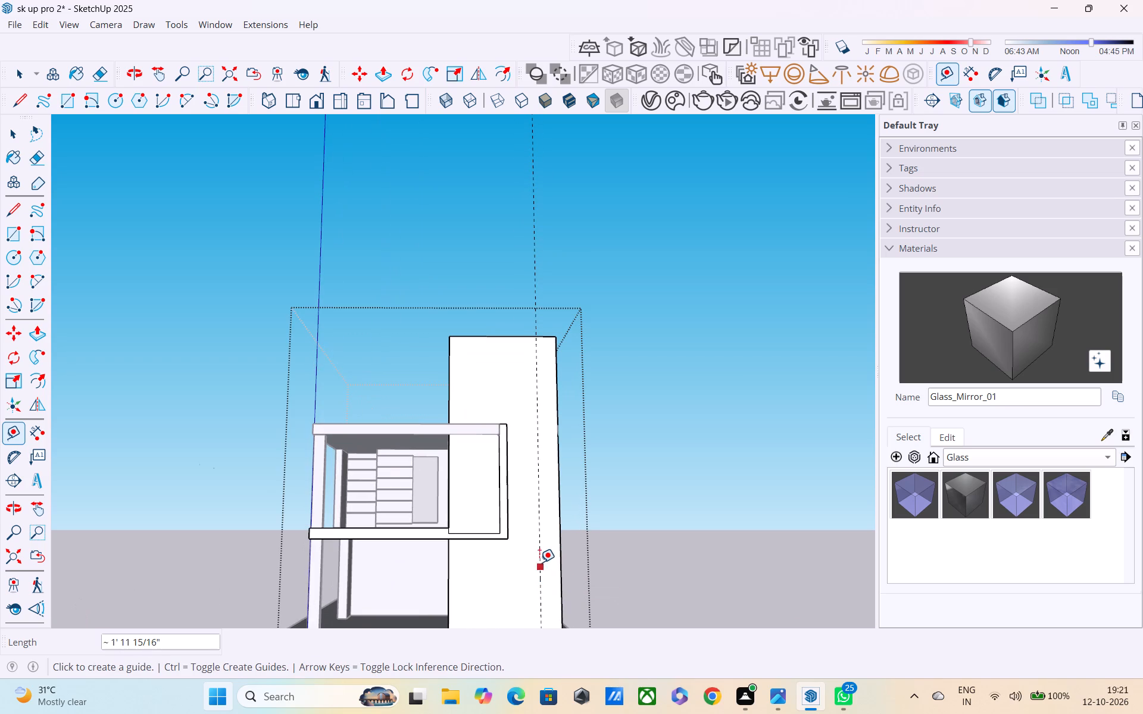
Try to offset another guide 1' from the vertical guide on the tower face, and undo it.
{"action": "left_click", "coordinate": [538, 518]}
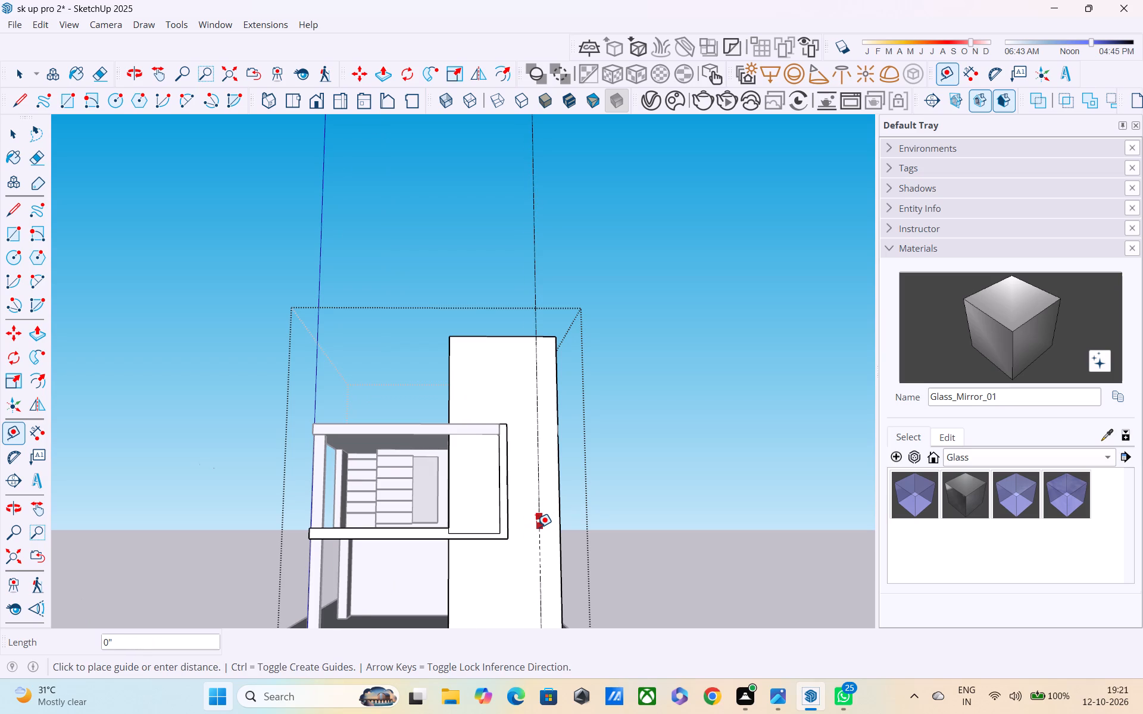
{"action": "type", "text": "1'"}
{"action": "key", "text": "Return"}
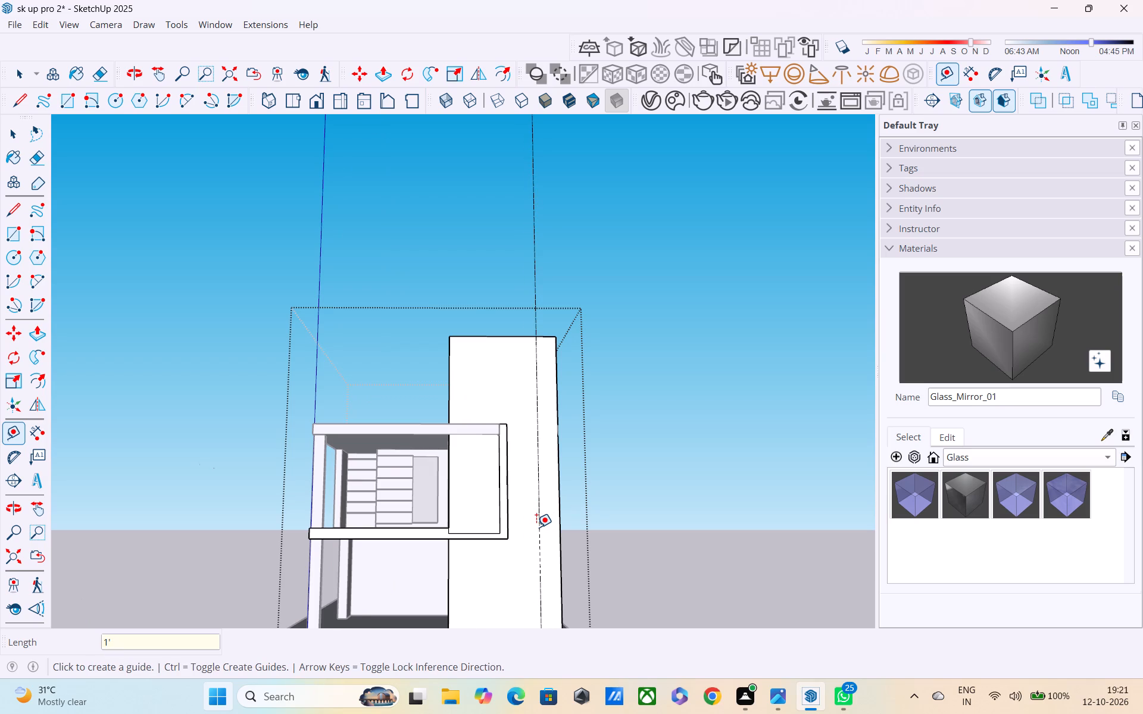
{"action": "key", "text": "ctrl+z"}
Place a second vertical guide on the tower face, 1' farther inward from the first guide.
{"action": "left_click", "coordinate": [536, 527]}
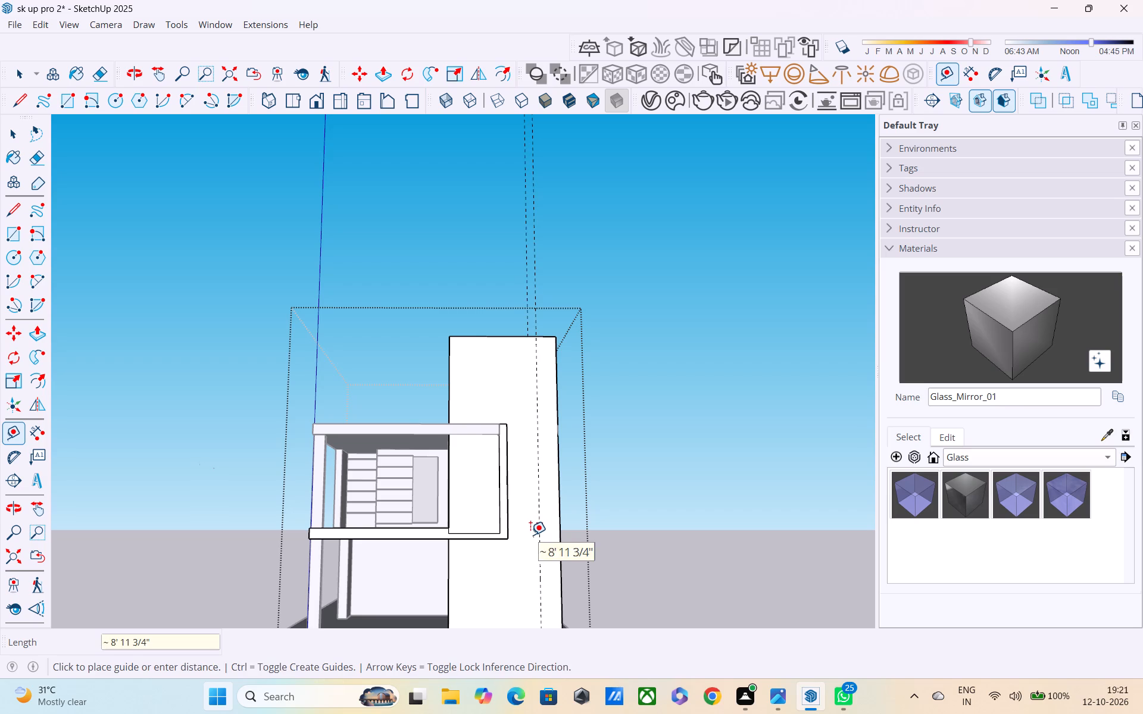
{"action": "type", "text": "1'"}
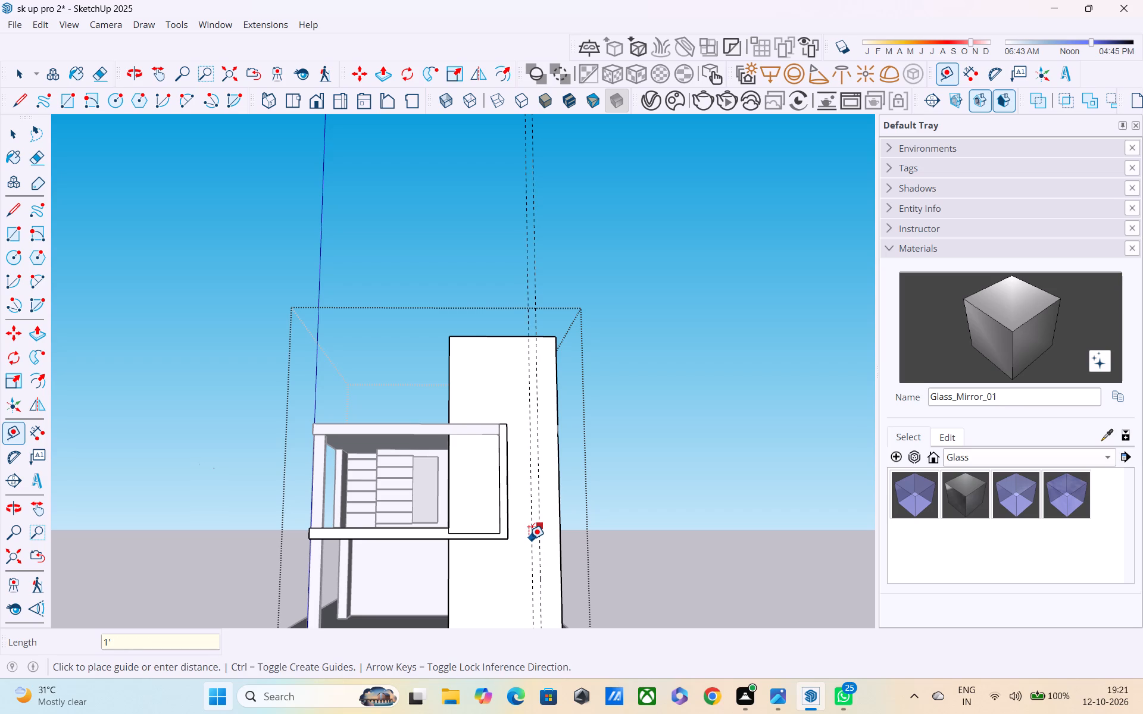
{"action": "key", "text": "Return"}
Place a horizontal guide across the tower's front face, about 4' 6" below its top edge.
{"action": "middle_click_drag", "start_coordinate": [529, 546], "coordinate": [553, 609]}
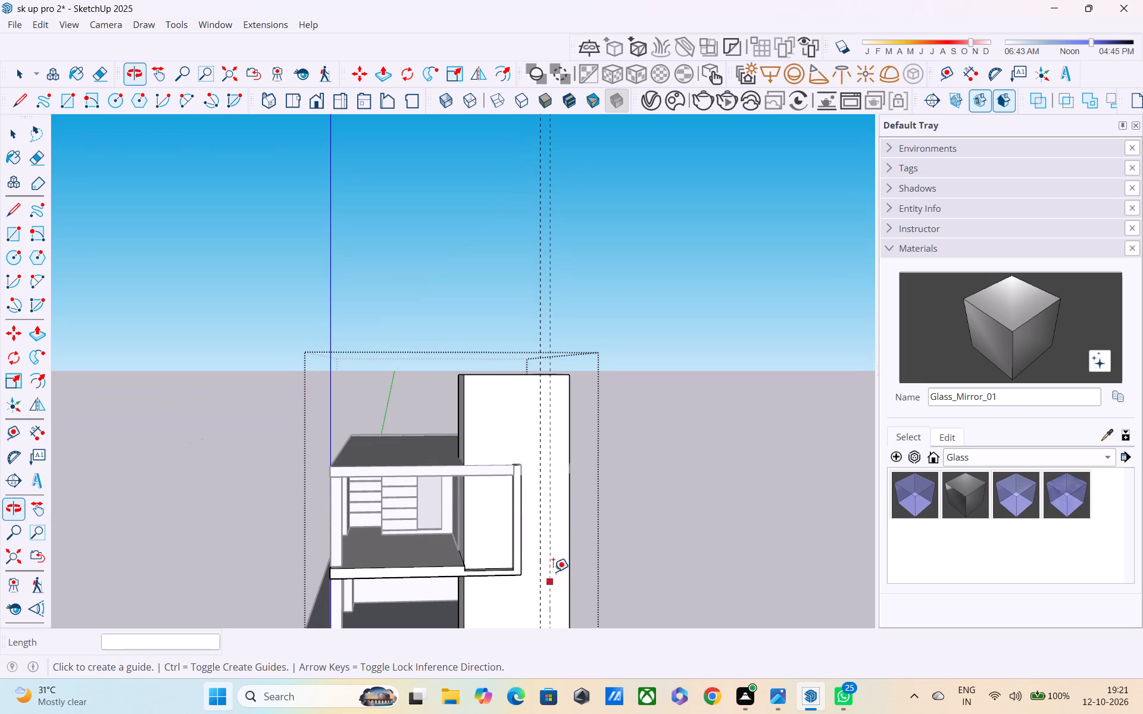
{"action": "left_click", "coordinate": [528, 374]}
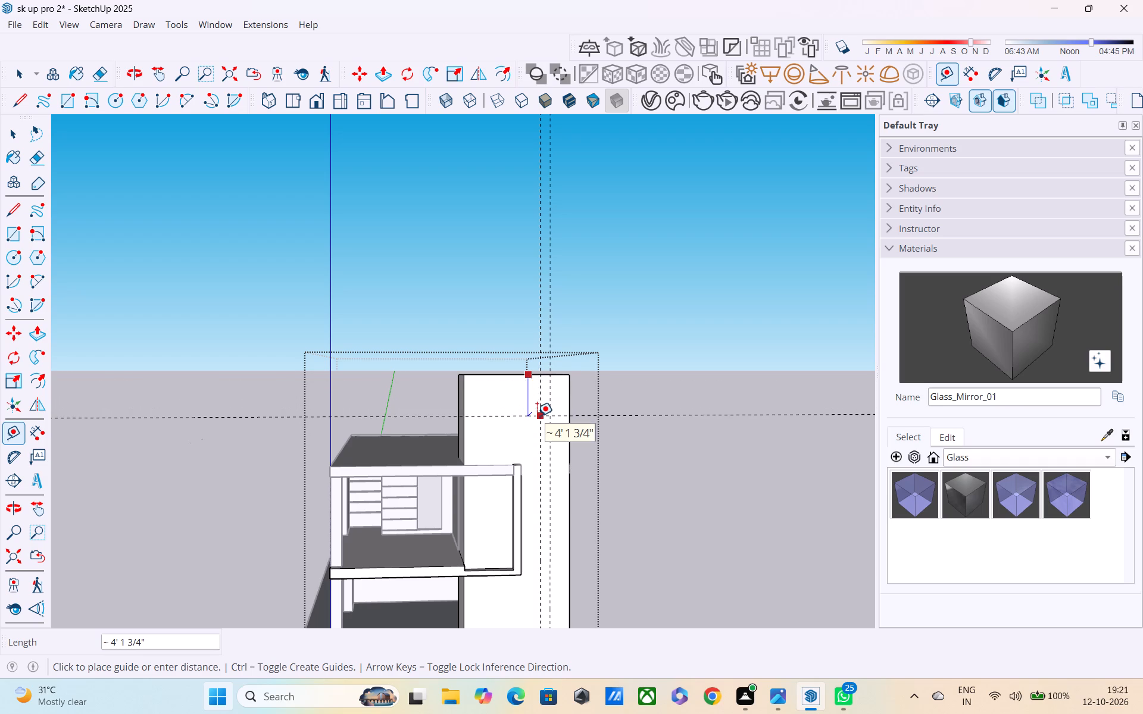
{"action": "left_click", "coordinate": [538, 420]}
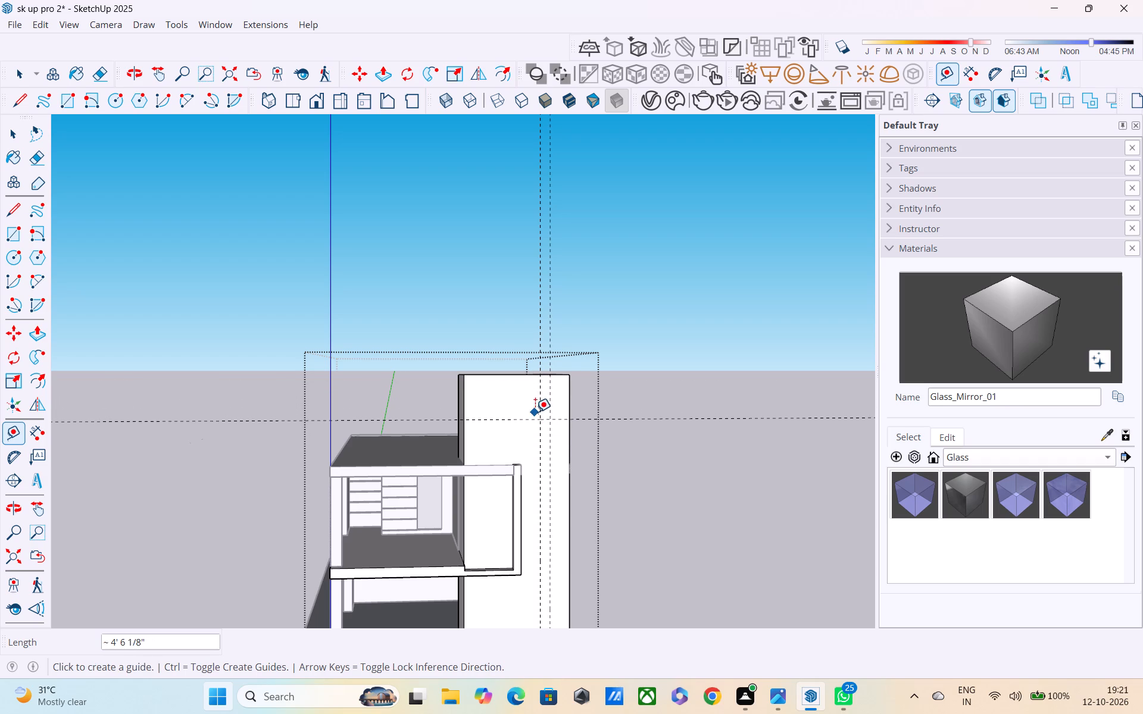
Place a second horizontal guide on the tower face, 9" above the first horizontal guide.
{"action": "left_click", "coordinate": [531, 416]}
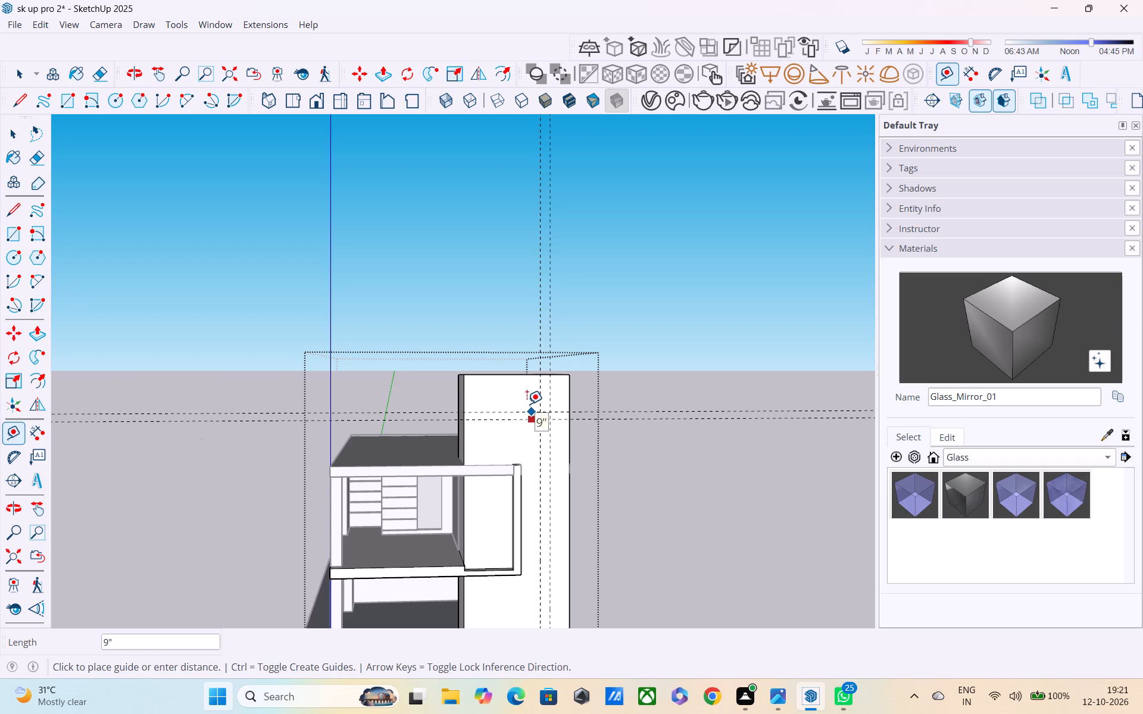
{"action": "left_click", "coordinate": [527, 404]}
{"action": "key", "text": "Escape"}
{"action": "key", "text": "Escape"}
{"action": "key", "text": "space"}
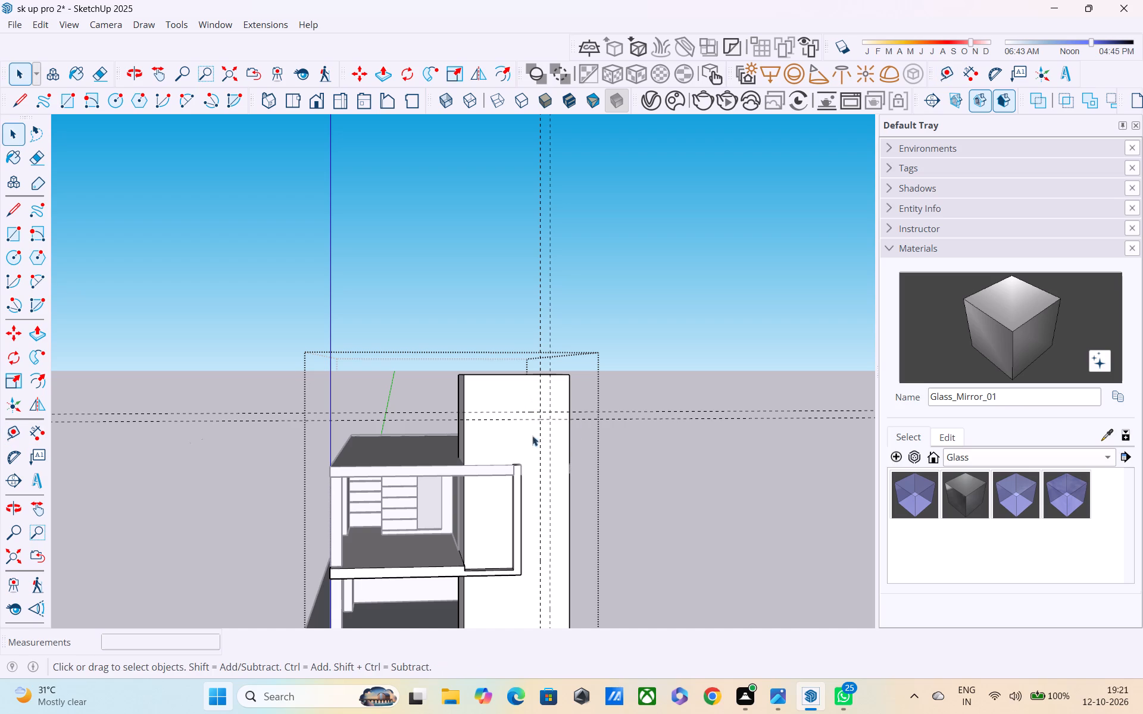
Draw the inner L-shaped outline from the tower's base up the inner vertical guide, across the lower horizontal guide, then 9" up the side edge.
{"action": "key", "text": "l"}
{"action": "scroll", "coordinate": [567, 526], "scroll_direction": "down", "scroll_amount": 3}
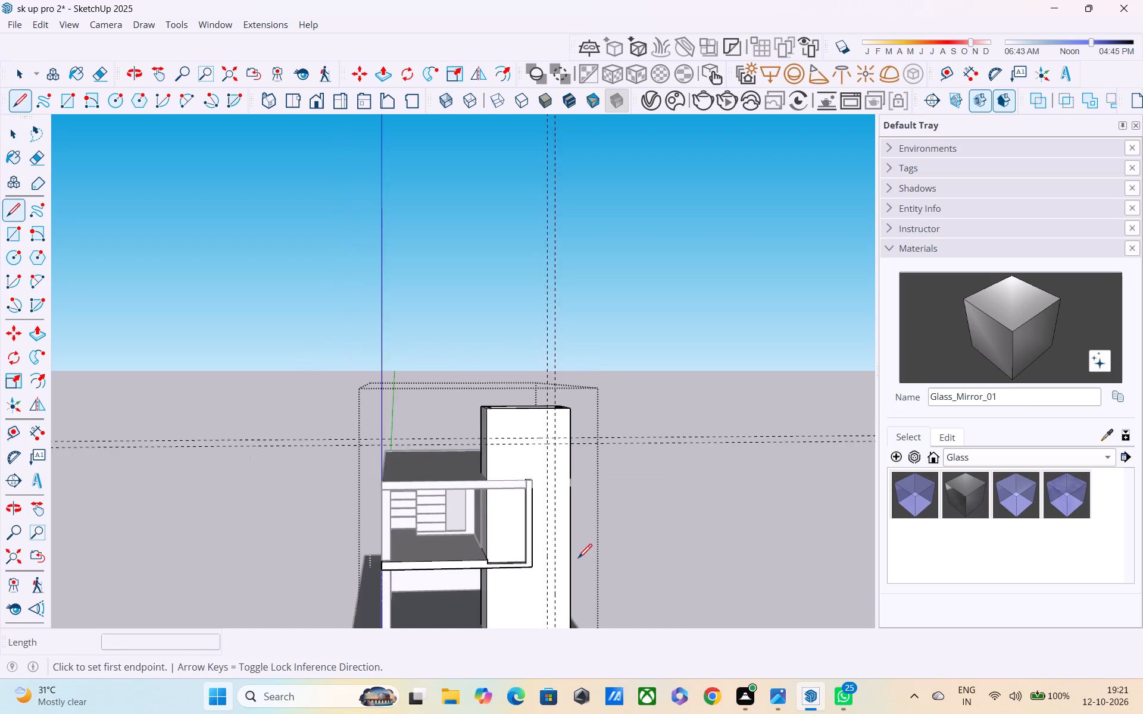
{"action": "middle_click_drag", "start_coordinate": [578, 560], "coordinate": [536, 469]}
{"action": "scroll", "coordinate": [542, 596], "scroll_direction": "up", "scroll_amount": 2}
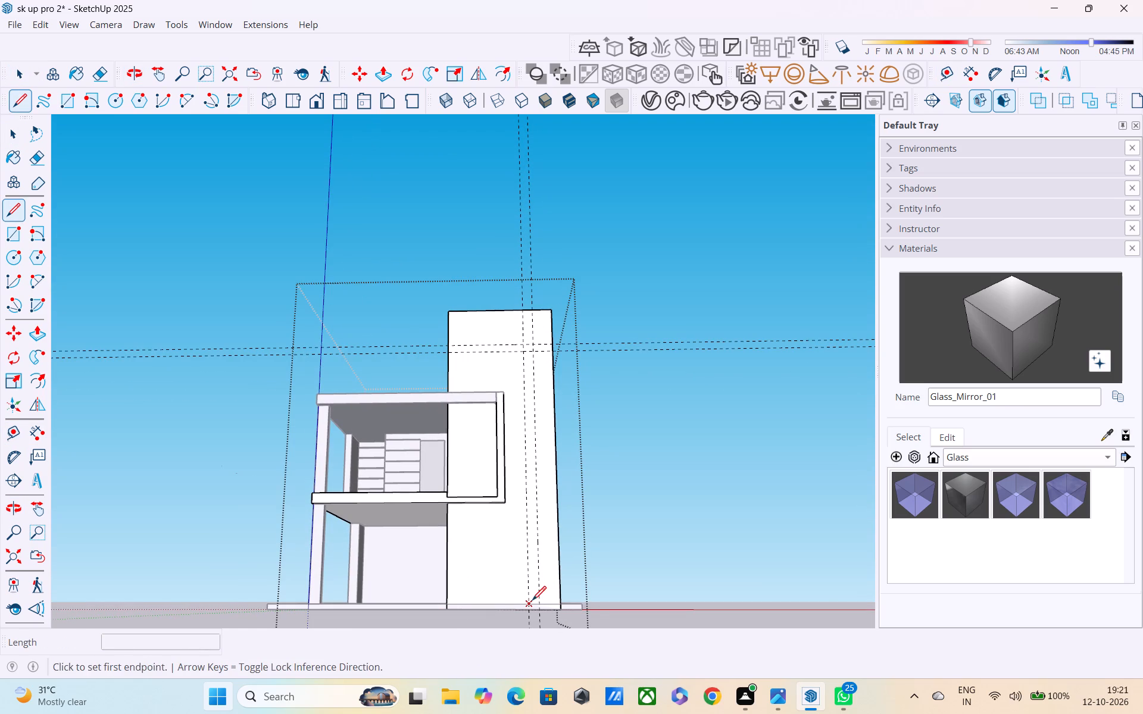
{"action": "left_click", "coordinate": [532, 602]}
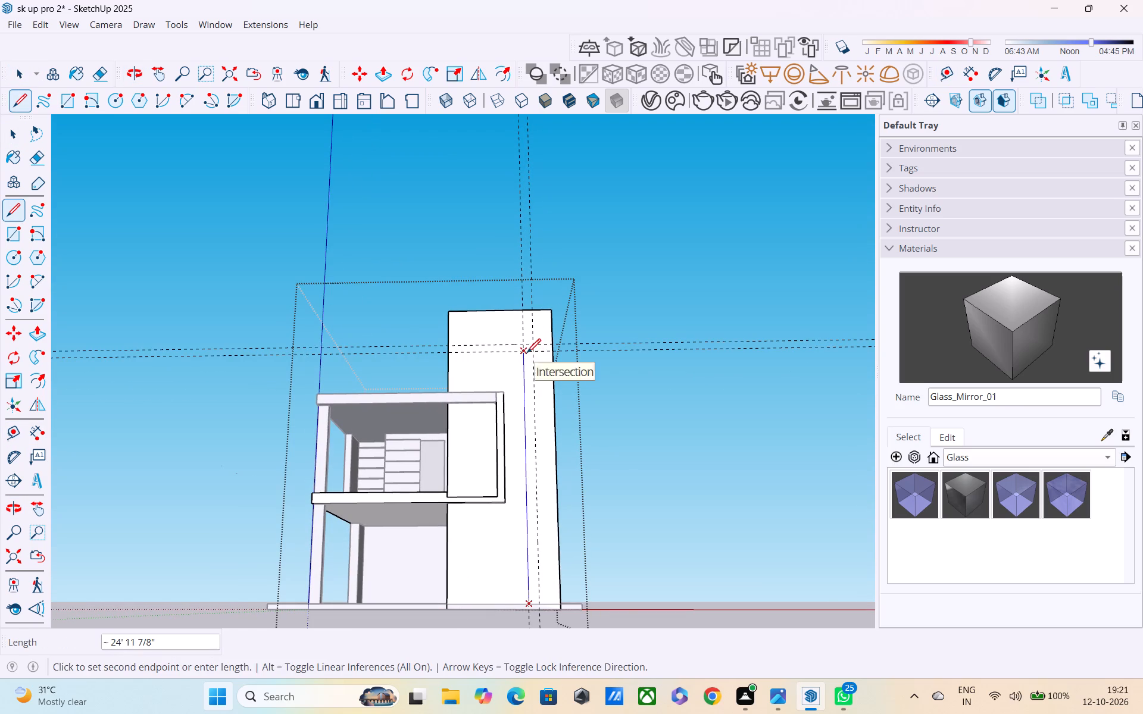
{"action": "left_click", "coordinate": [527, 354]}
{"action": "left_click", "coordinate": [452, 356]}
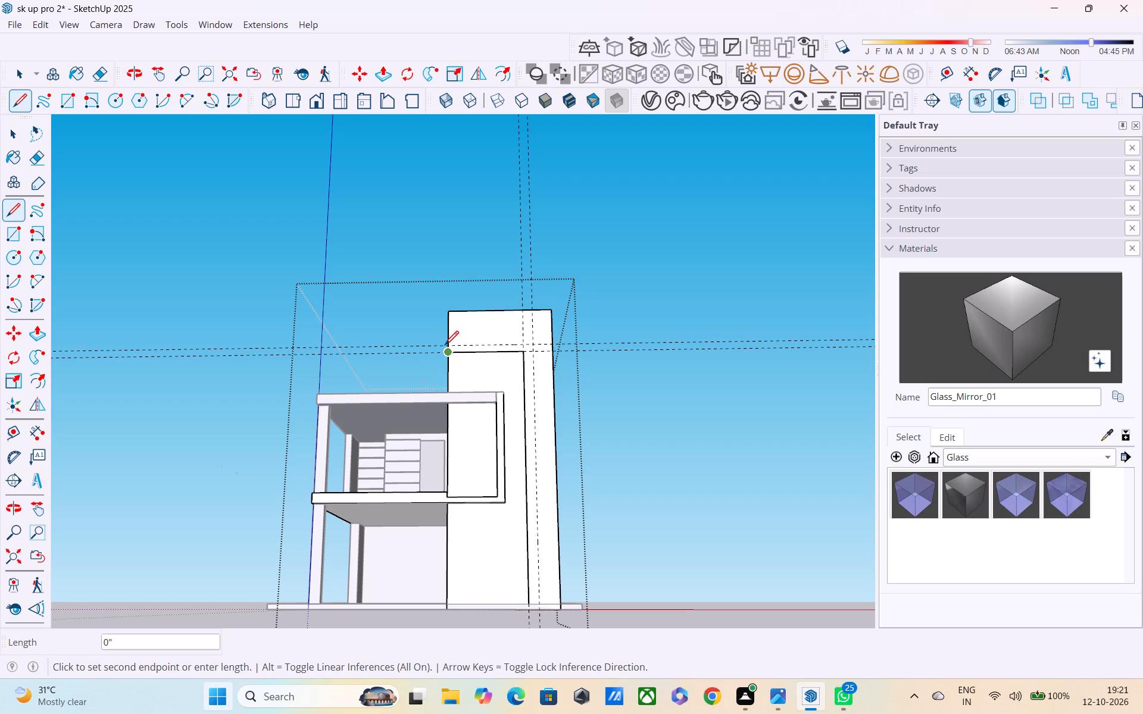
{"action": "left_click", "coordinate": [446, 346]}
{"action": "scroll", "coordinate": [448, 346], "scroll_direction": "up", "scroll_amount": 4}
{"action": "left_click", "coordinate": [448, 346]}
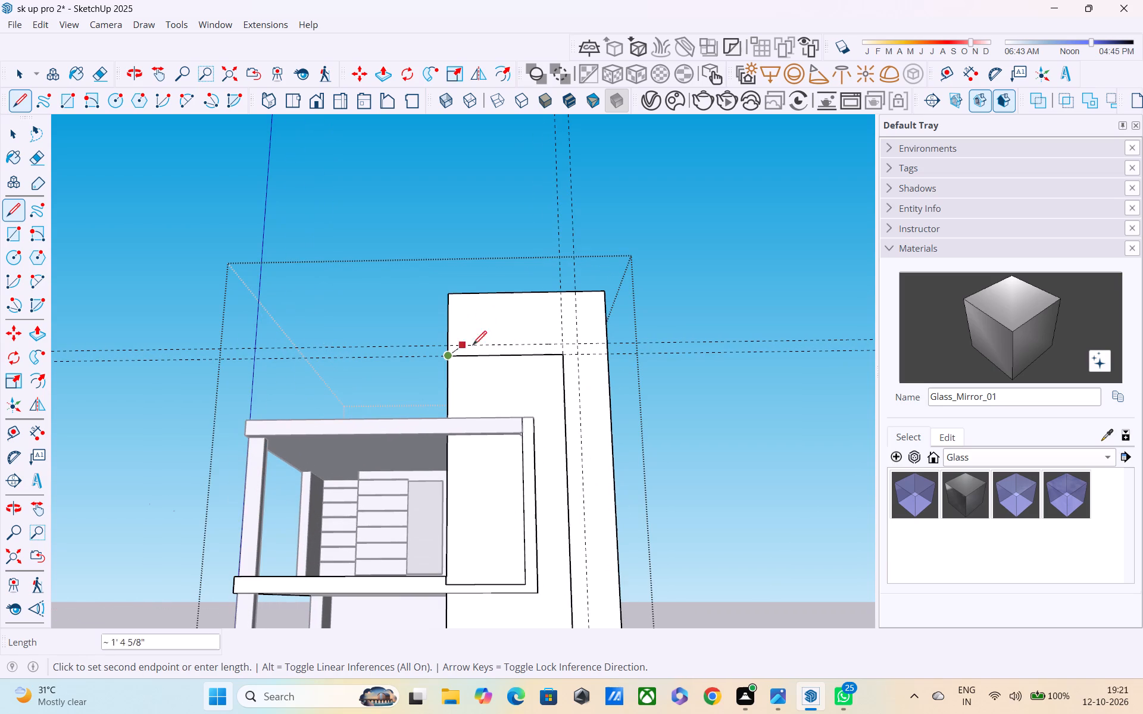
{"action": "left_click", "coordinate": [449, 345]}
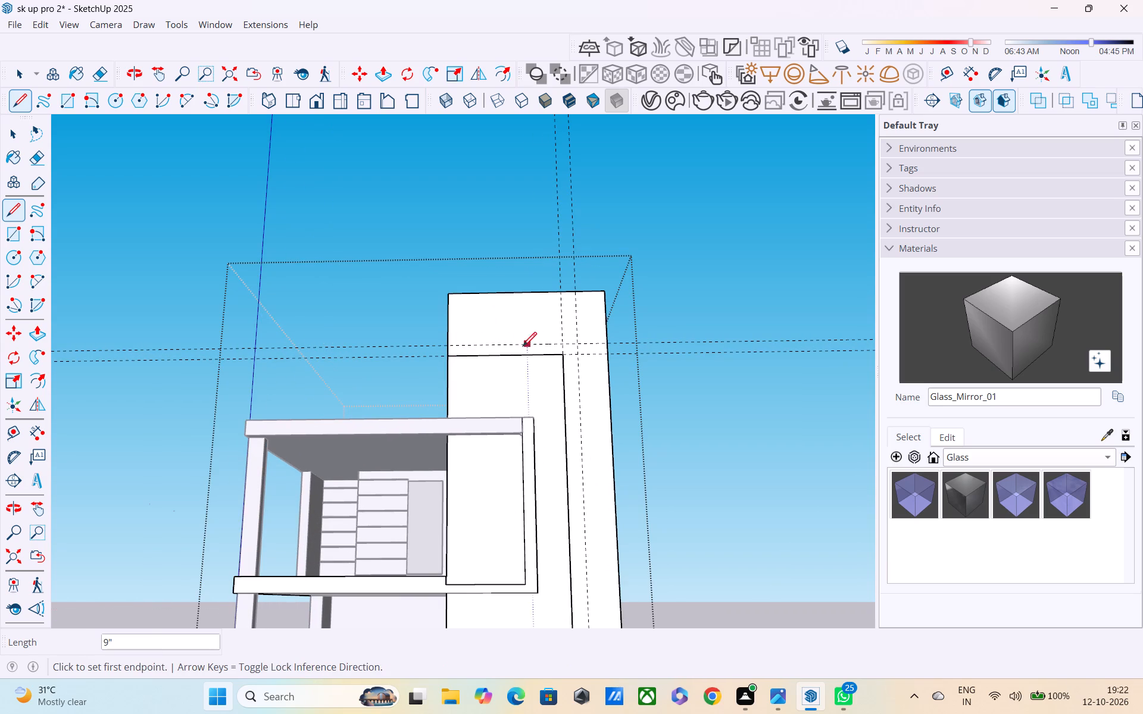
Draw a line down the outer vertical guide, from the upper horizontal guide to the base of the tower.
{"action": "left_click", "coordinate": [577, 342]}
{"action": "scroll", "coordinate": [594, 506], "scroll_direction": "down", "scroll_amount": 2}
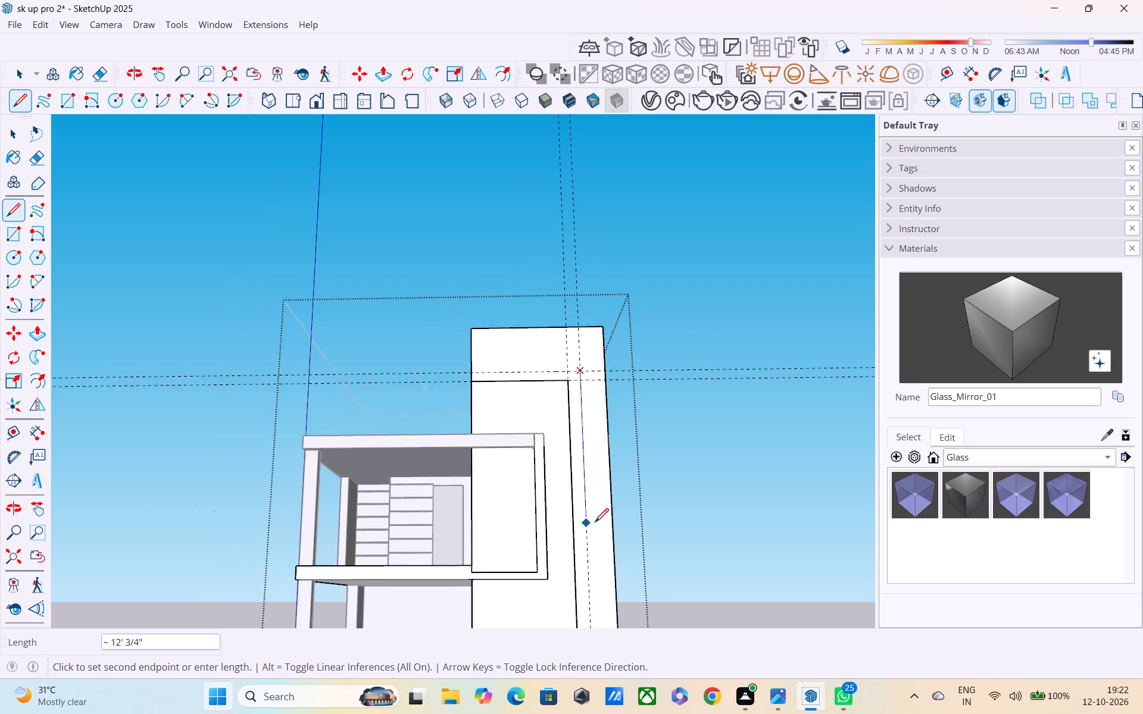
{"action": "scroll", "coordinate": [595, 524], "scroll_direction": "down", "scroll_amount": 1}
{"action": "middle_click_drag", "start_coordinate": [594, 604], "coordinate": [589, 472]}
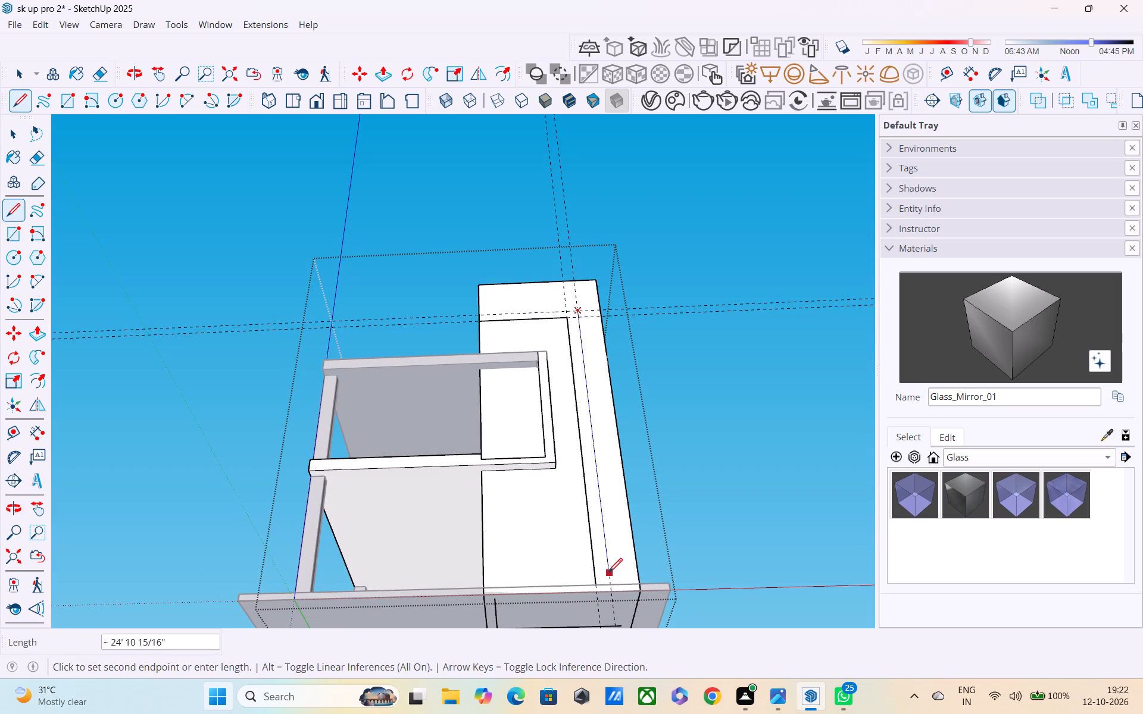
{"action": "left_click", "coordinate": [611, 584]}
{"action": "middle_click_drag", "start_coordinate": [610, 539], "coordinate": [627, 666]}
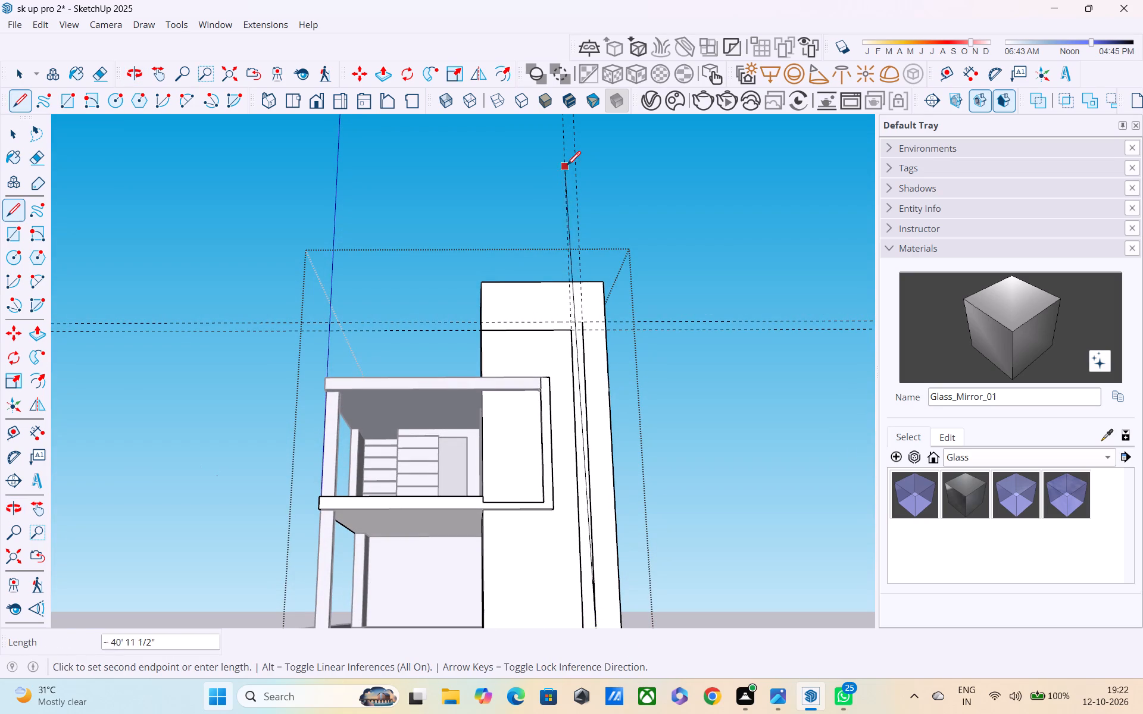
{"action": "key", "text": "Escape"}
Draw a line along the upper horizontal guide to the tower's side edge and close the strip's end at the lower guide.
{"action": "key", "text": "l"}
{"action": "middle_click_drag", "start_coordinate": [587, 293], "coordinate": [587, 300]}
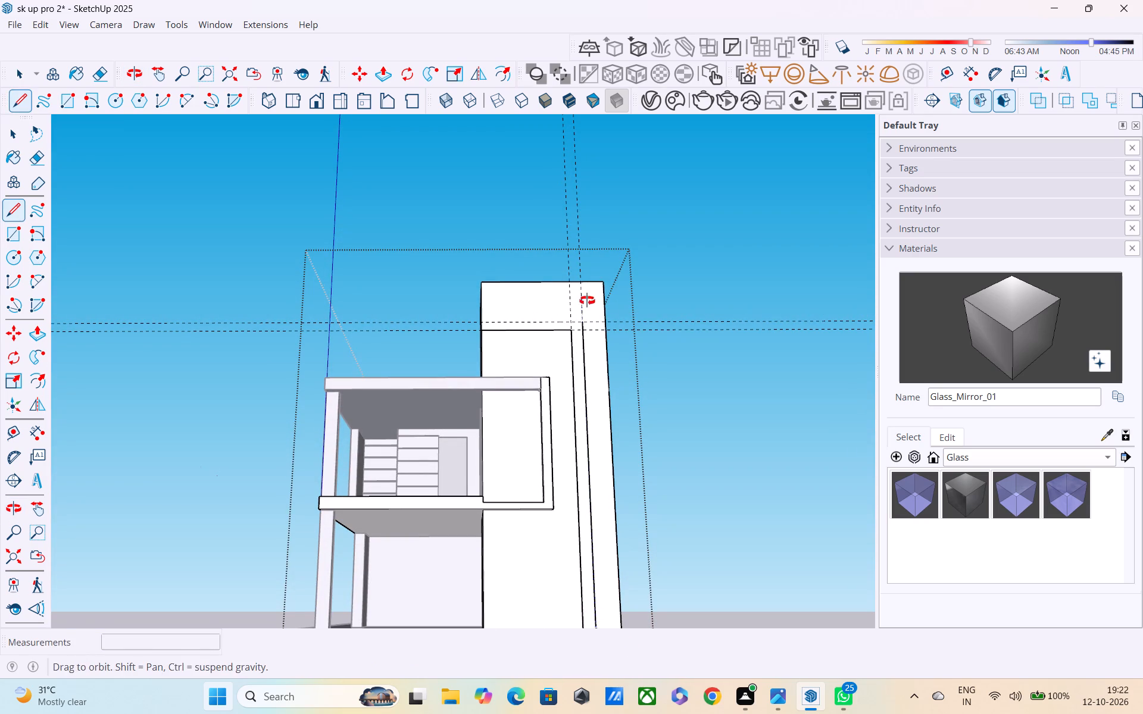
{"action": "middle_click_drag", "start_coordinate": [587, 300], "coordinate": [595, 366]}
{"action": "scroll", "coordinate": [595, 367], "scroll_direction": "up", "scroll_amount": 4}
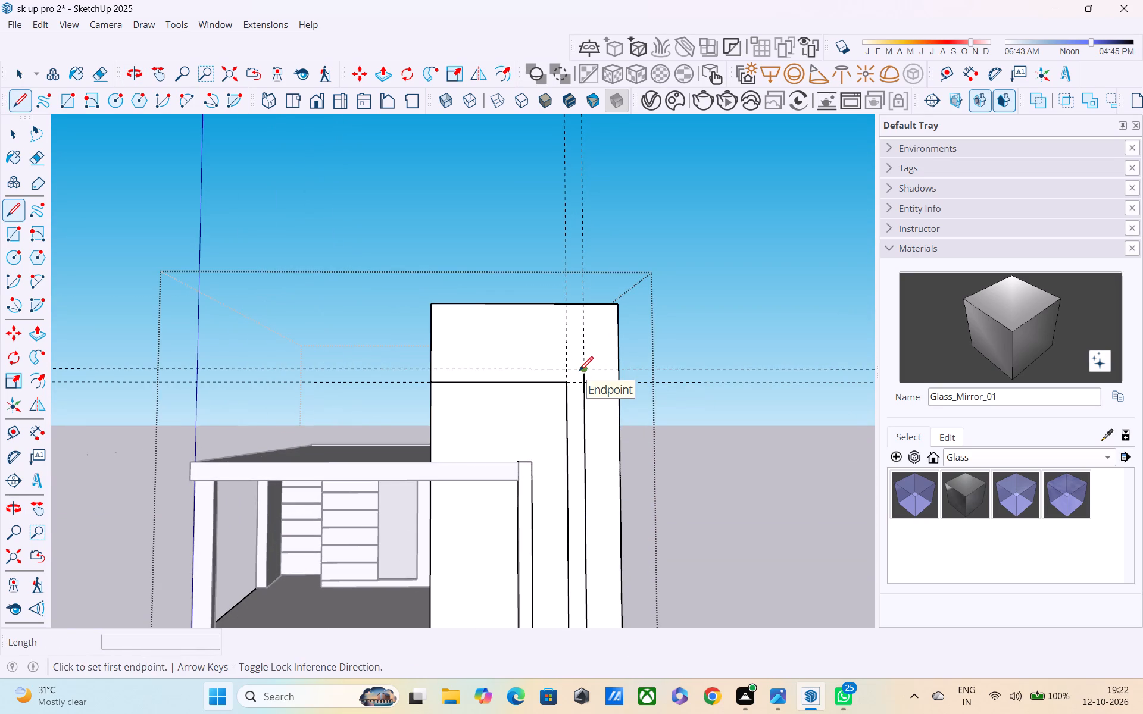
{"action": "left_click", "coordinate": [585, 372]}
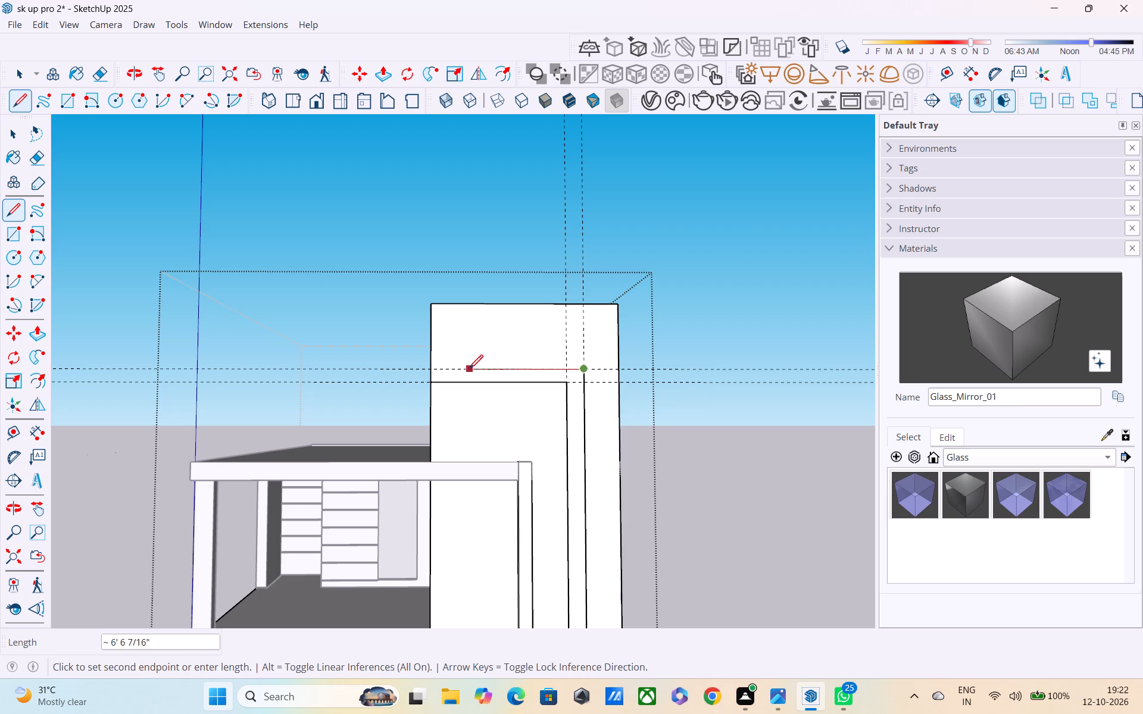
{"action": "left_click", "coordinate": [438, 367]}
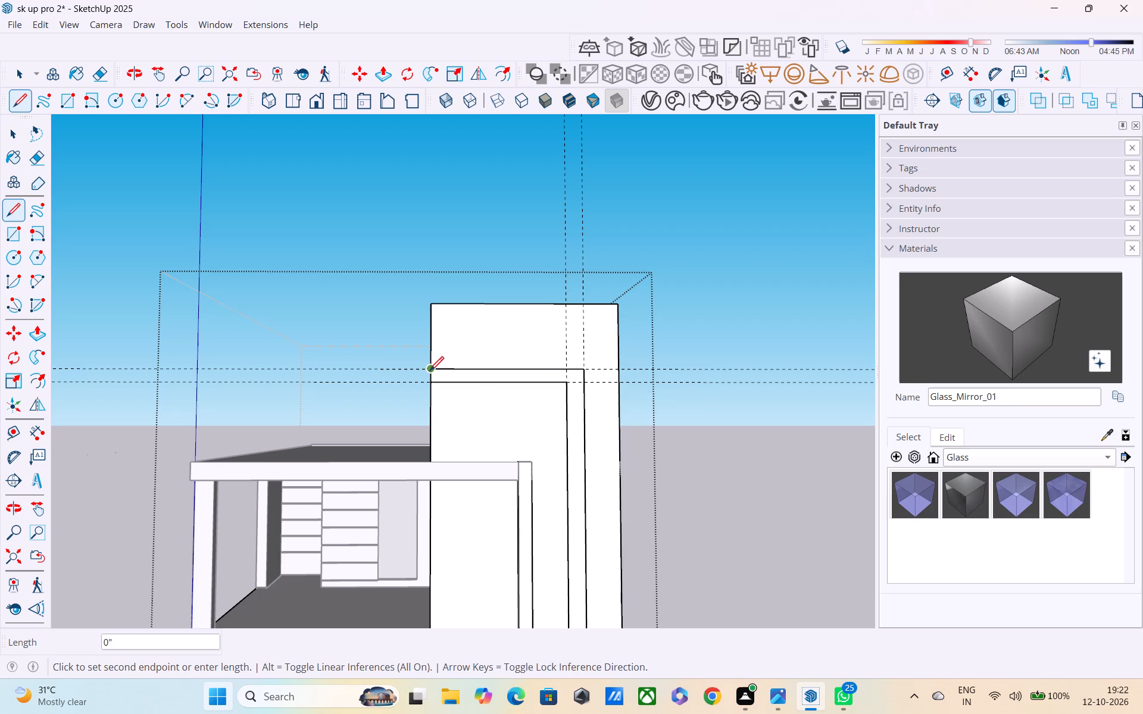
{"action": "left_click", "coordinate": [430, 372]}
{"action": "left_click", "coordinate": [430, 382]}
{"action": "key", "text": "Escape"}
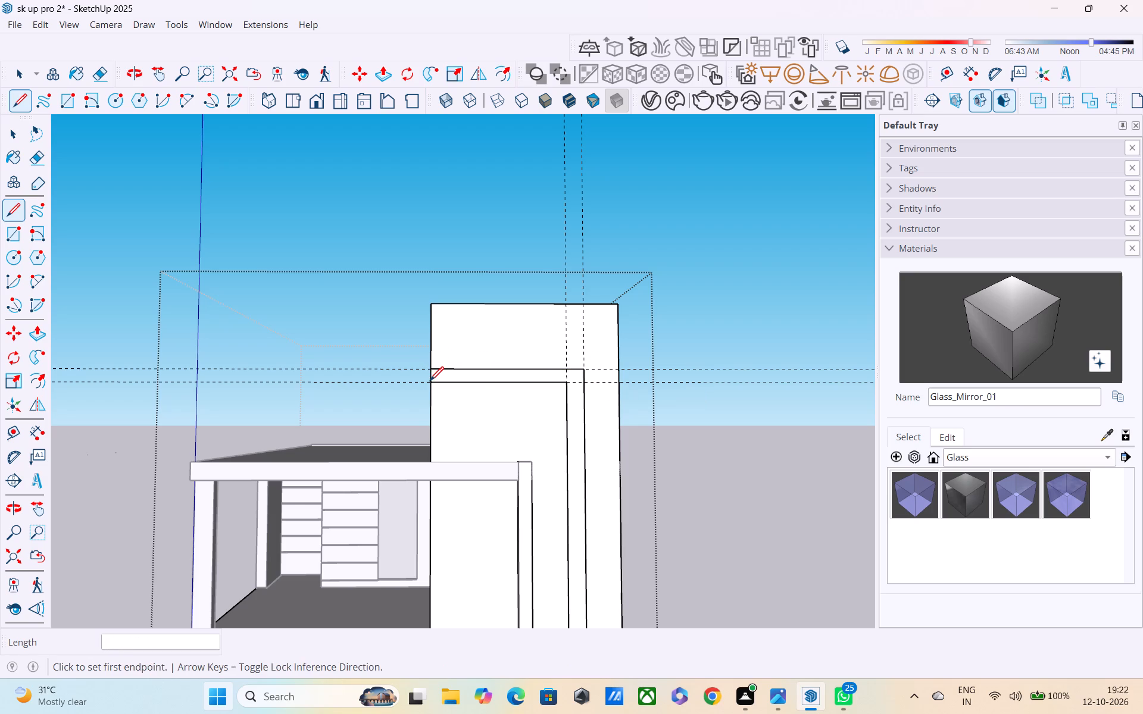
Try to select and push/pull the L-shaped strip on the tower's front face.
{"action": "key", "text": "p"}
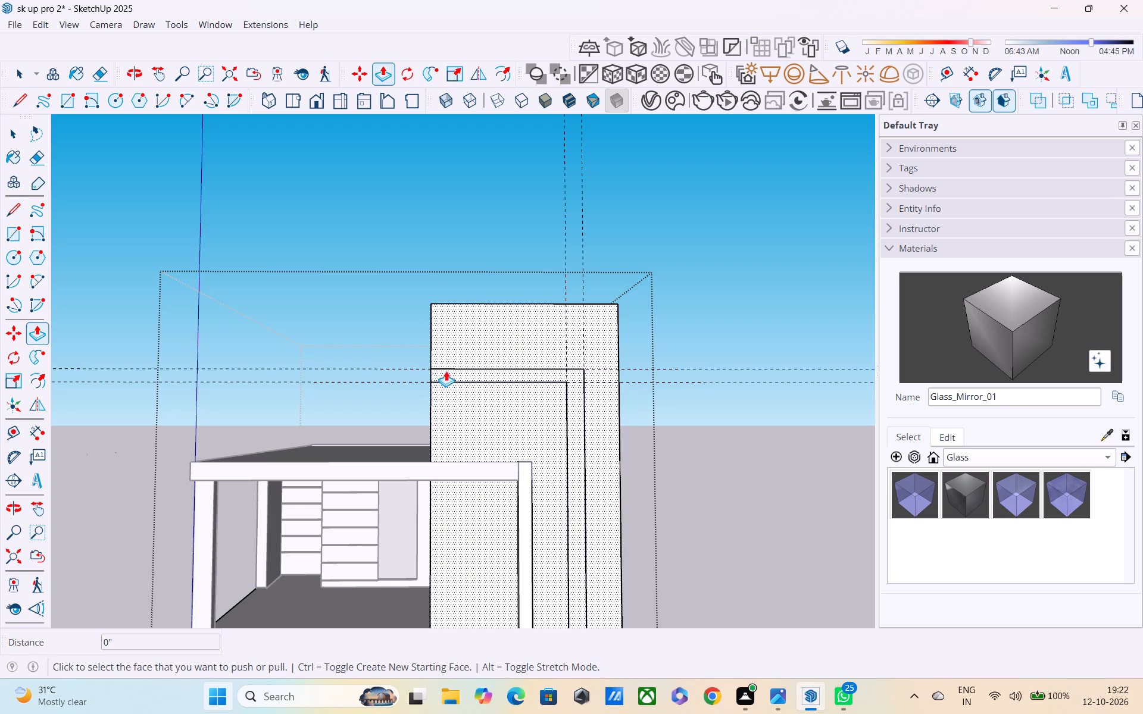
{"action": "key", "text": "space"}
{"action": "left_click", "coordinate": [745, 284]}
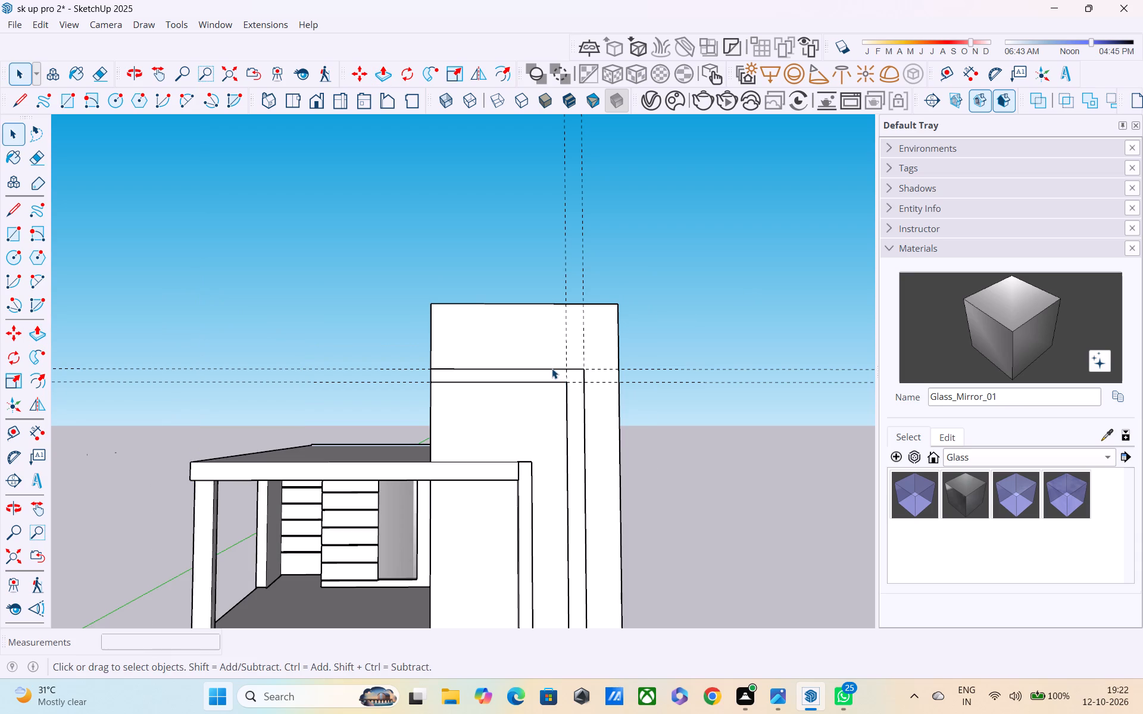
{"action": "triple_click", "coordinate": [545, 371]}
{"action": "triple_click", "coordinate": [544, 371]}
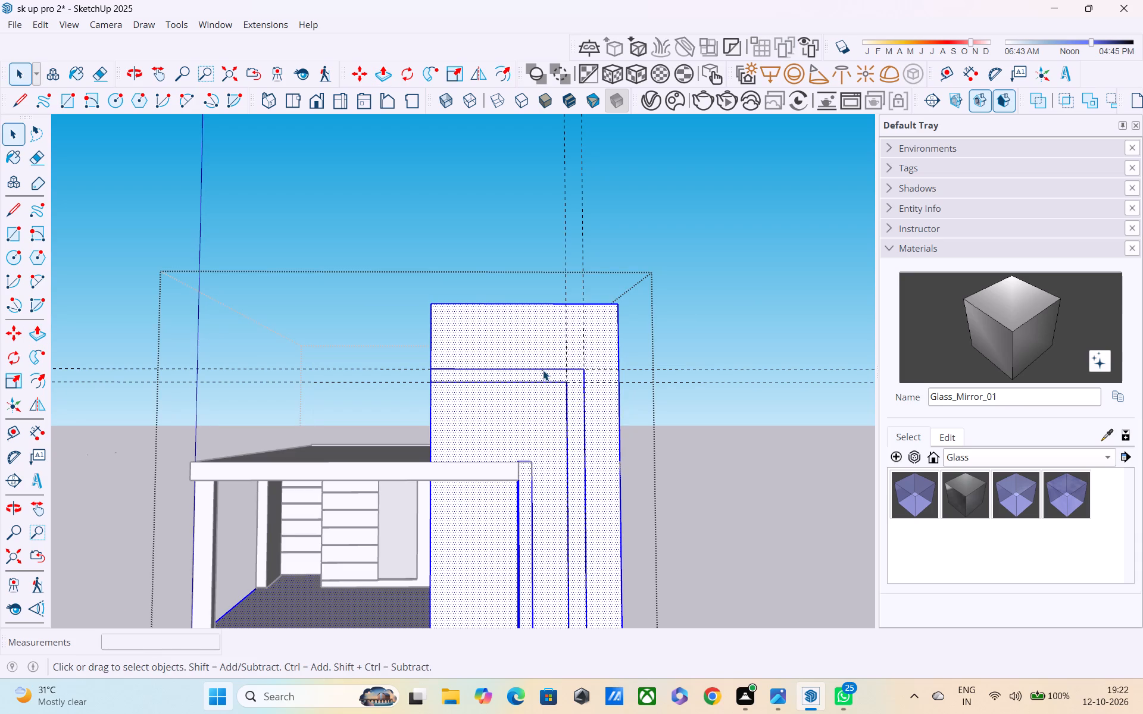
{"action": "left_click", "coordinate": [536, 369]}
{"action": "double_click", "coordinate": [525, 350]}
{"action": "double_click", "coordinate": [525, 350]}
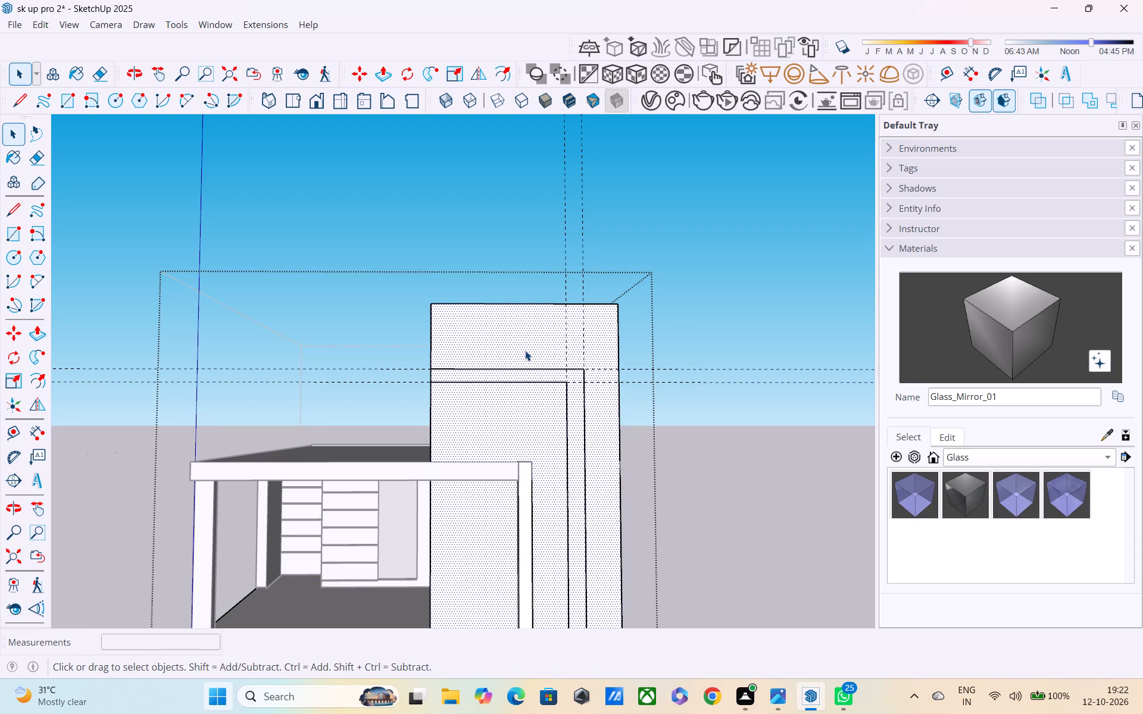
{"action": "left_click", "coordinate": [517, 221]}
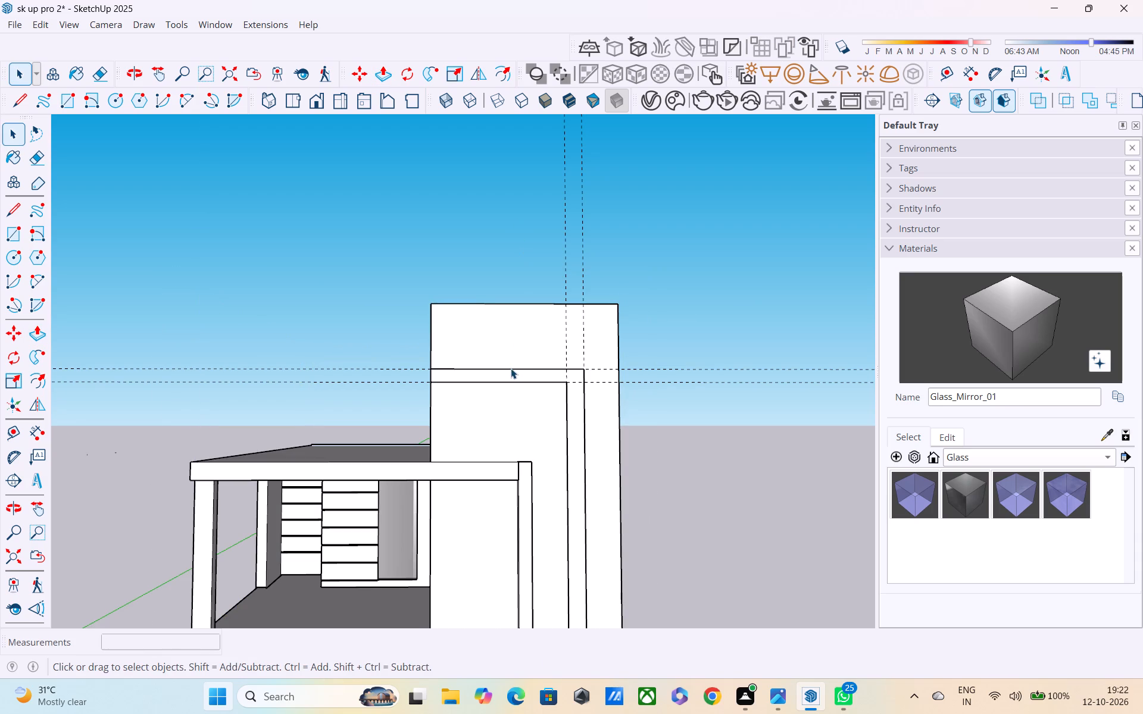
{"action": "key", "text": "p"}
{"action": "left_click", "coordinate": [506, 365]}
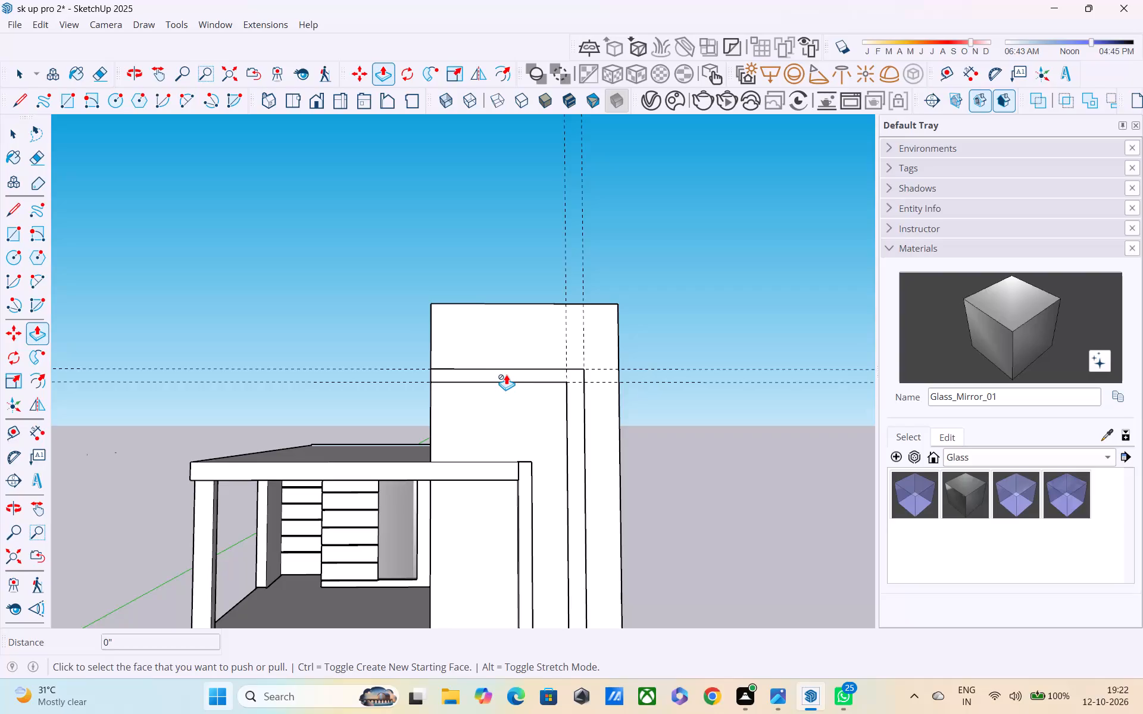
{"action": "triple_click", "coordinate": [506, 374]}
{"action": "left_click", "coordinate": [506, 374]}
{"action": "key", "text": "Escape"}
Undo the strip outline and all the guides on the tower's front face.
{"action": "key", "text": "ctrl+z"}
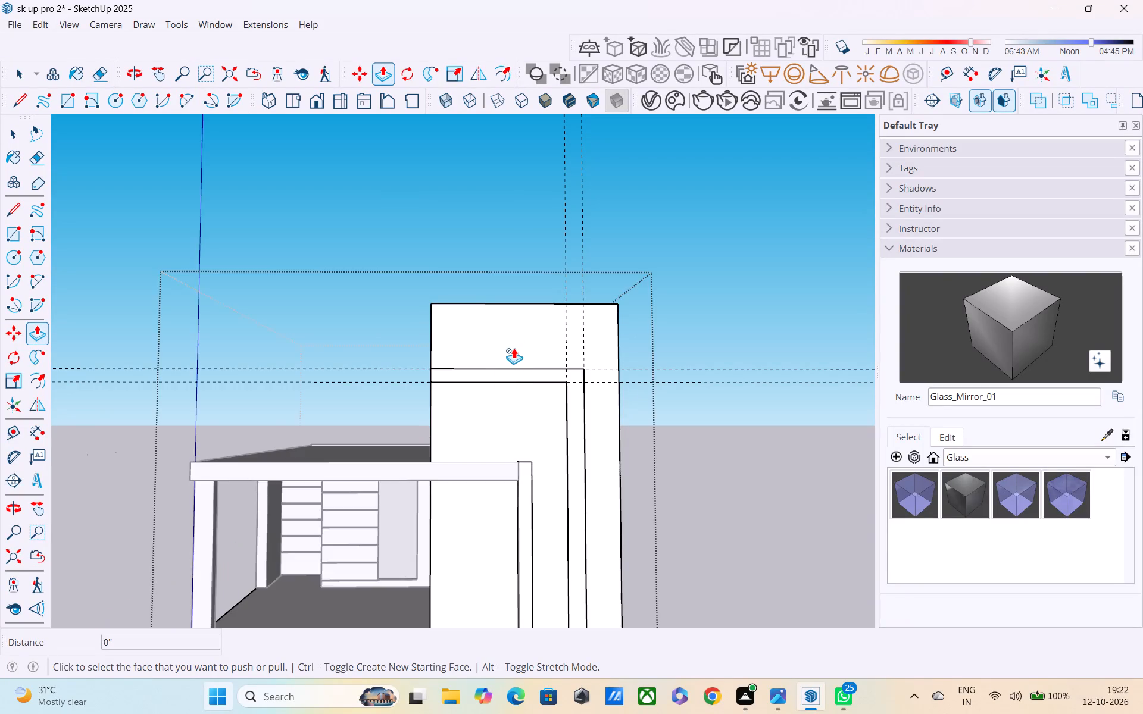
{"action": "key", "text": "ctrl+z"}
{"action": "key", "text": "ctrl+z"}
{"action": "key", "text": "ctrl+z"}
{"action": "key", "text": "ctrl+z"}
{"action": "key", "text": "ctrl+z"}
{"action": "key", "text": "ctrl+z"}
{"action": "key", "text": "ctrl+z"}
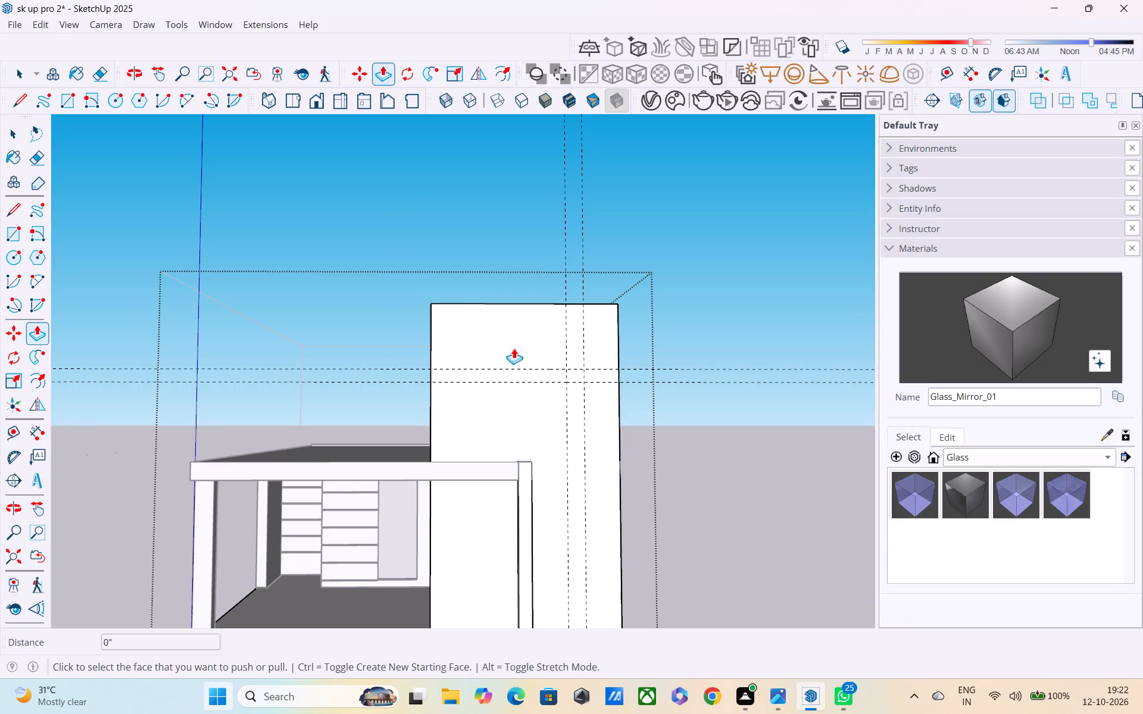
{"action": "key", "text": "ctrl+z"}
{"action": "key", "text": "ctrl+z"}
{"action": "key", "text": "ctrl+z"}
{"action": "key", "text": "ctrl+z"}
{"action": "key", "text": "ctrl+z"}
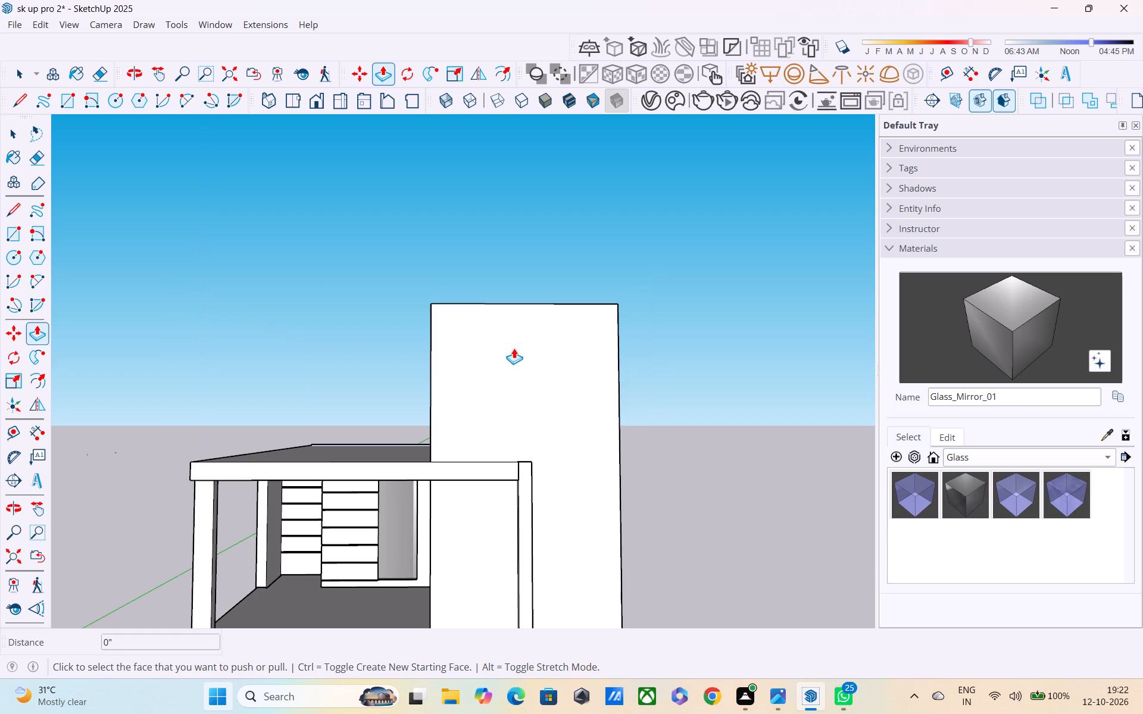
Open the wall group containing the tower for editing.
{"action": "key", "text": "space"}
{"action": "double_click", "coordinate": [573, 350]}
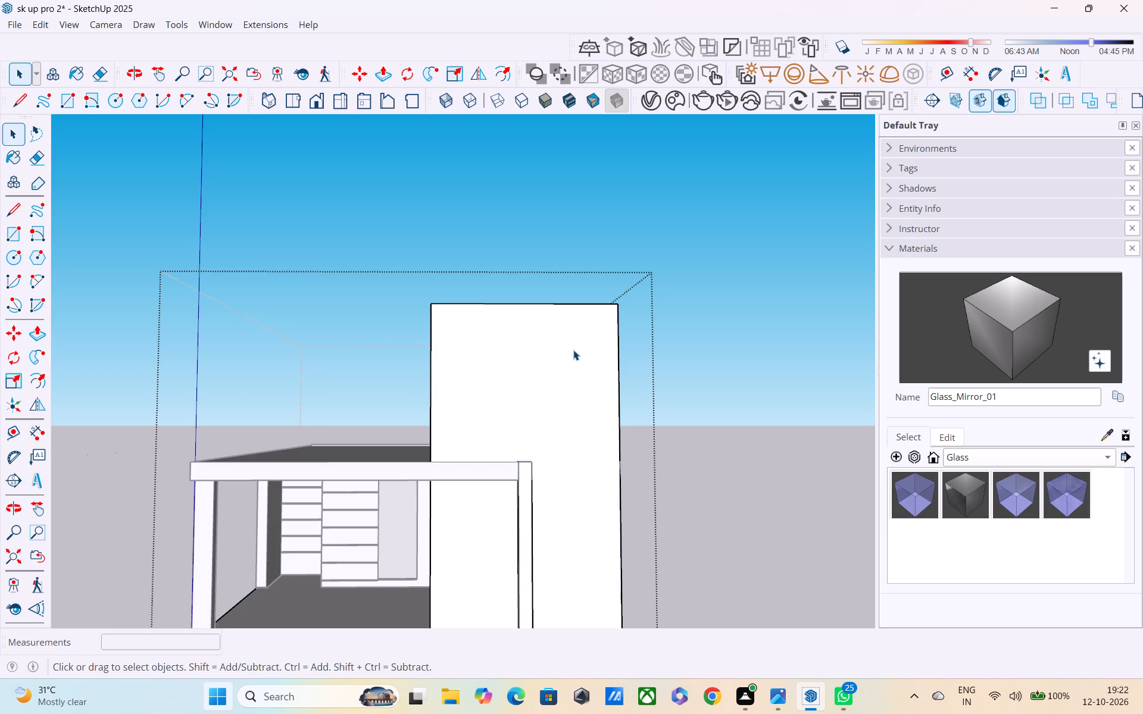
{"action": "triple_click", "coordinate": [573, 350]}
{"action": "left_click", "coordinate": [704, 283]}
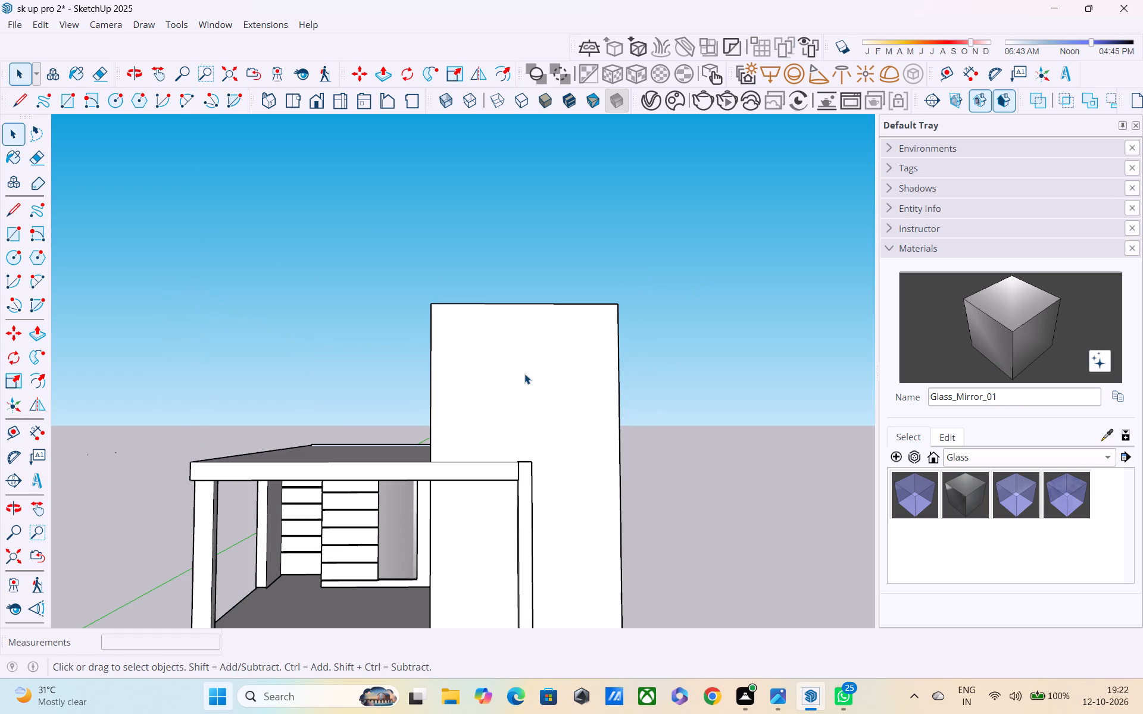
{"action": "left_click", "coordinate": [524, 374]}
{"action": "right_click", "coordinate": [523, 374]}
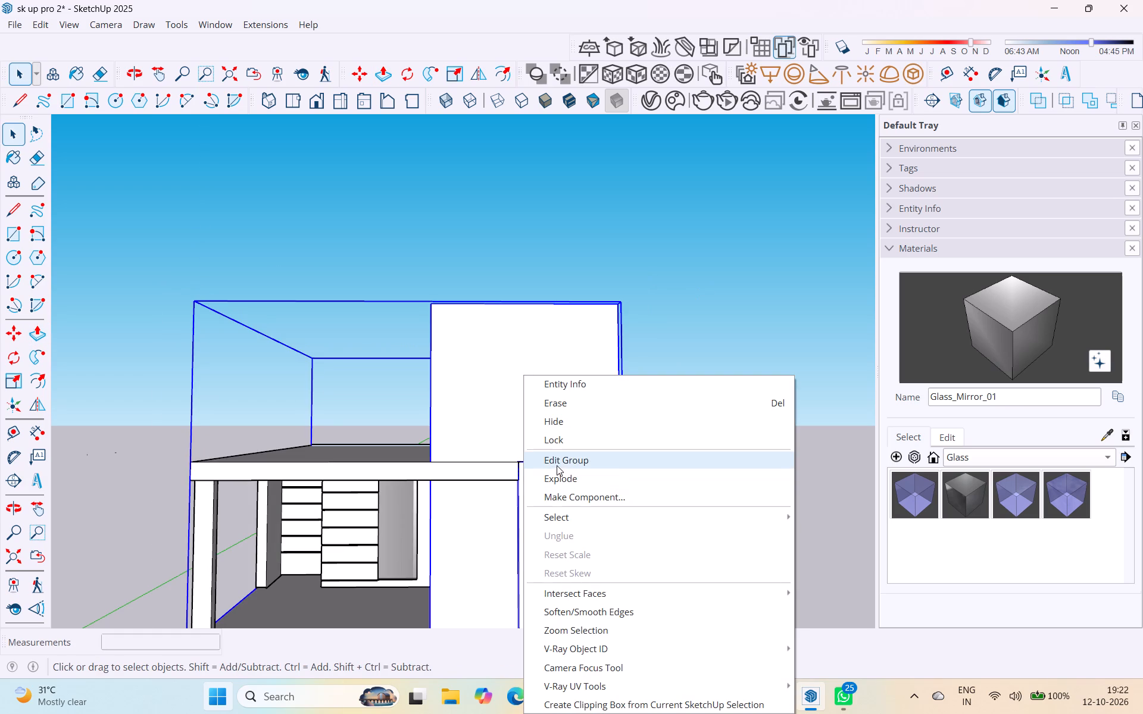
{"action": "left_click", "coordinate": [557, 464]}
Place a vertical guide on the tower's front face, about 2' 2" in from its outer vertical edge.
{"action": "middle_click_drag", "start_coordinate": [564, 425], "coordinate": [548, 465]}
{"action": "scroll", "coordinate": [543, 462], "scroll_direction": "up", "scroll_amount": 2}
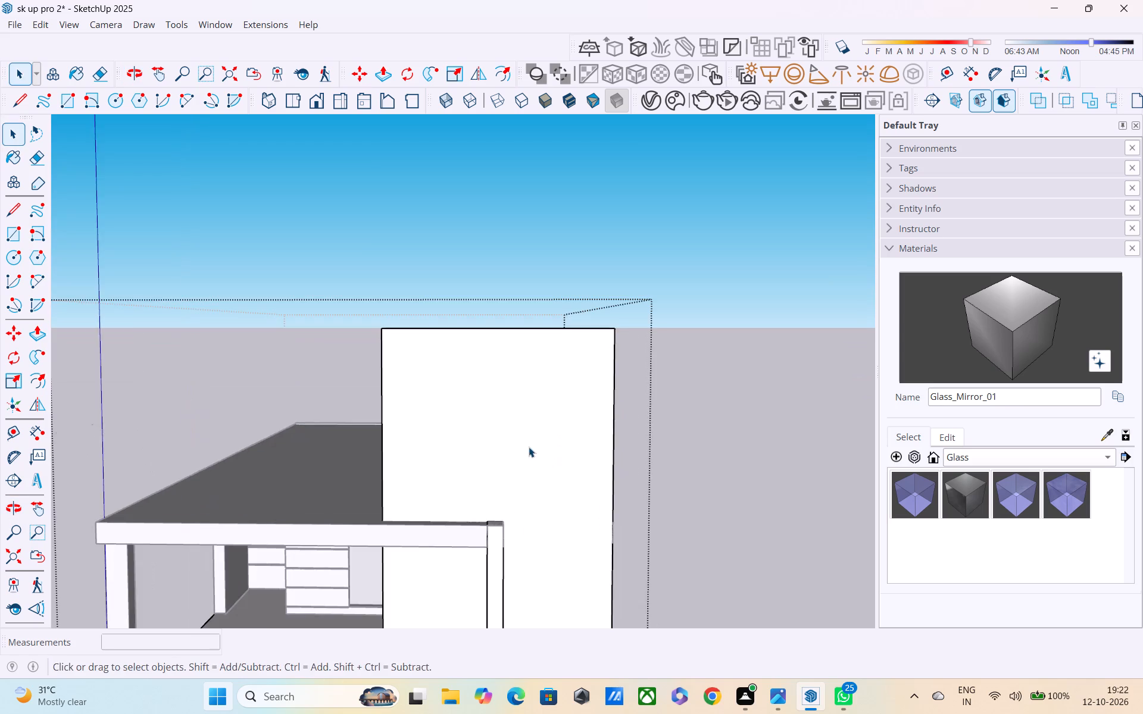
{"action": "scroll", "coordinate": [529, 447], "scroll_direction": "up", "scroll_amount": 1}
{"action": "middle_click_drag", "start_coordinate": [523, 436], "coordinate": [515, 340]}
{"action": "scroll", "coordinate": [517, 347], "scroll_direction": "down", "scroll_amount": 5}
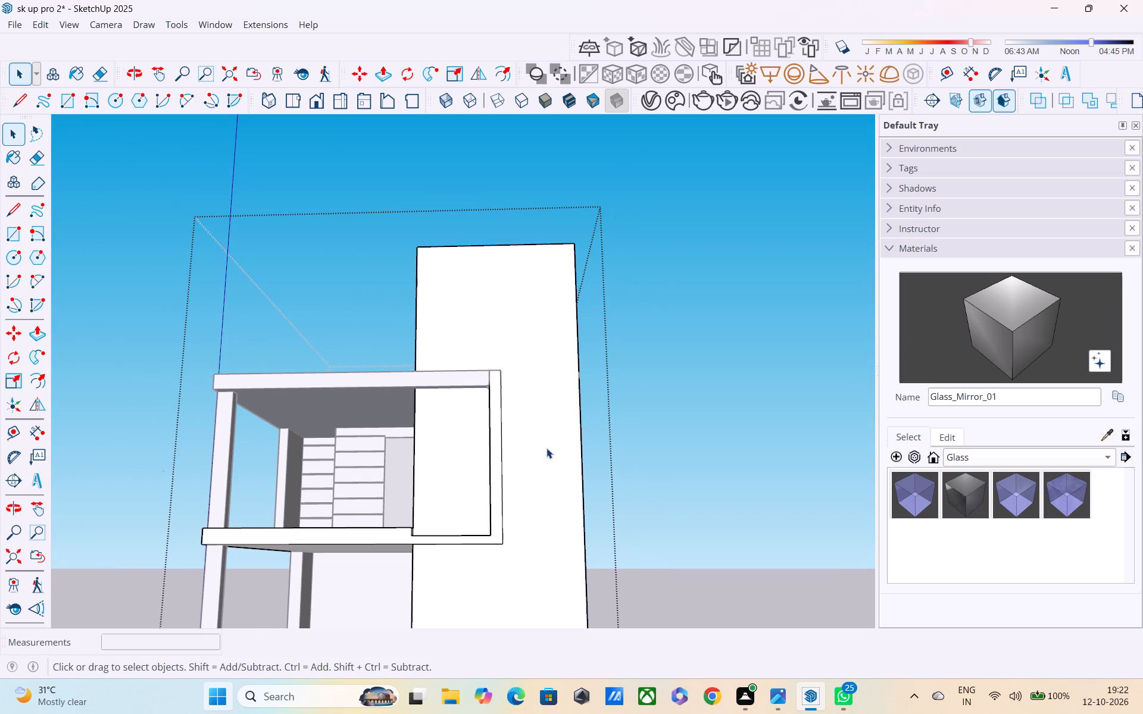
{"action": "key", "text": "t"}
{"action": "scroll", "coordinate": [548, 523], "scroll_direction": "down", "scroll_amount": 3}
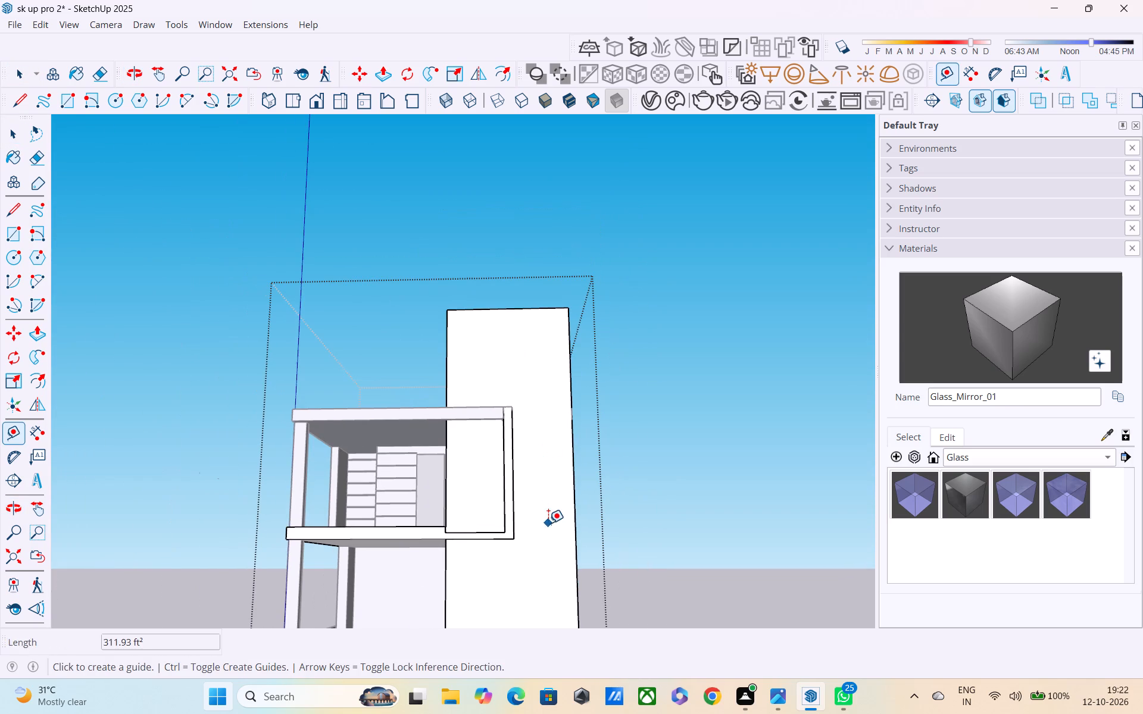
{"action": "left_click", "coordinate": [576, 527]}
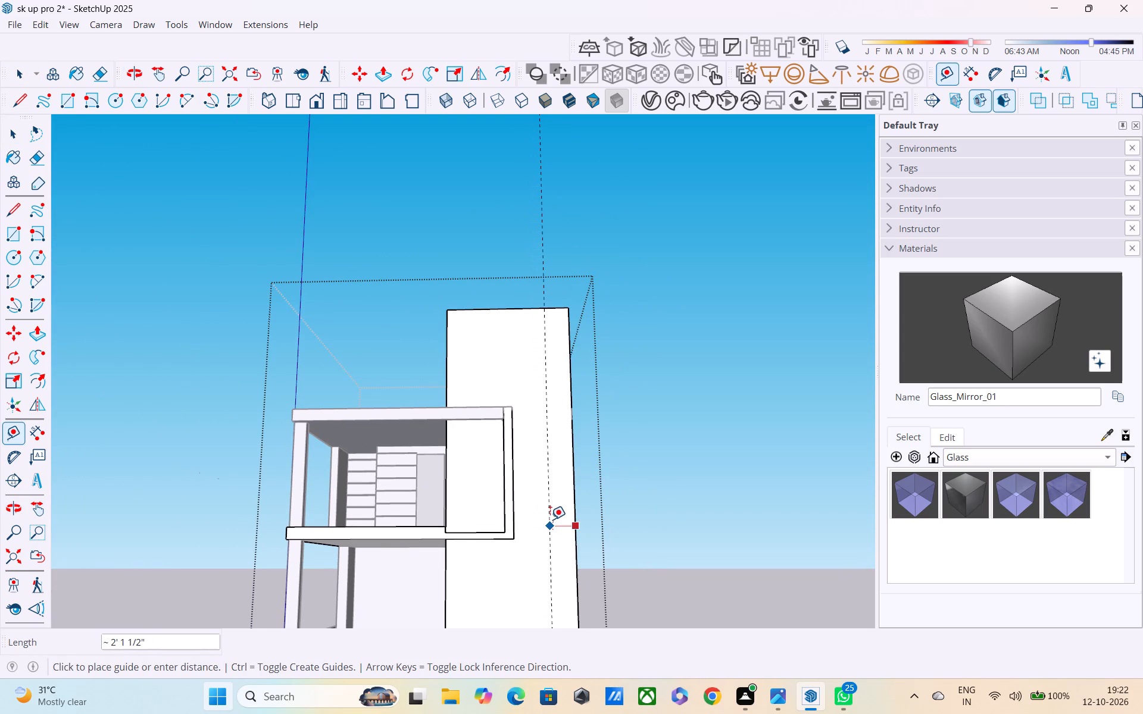
{"action": "left_click", "coordinate": [549, 523]}
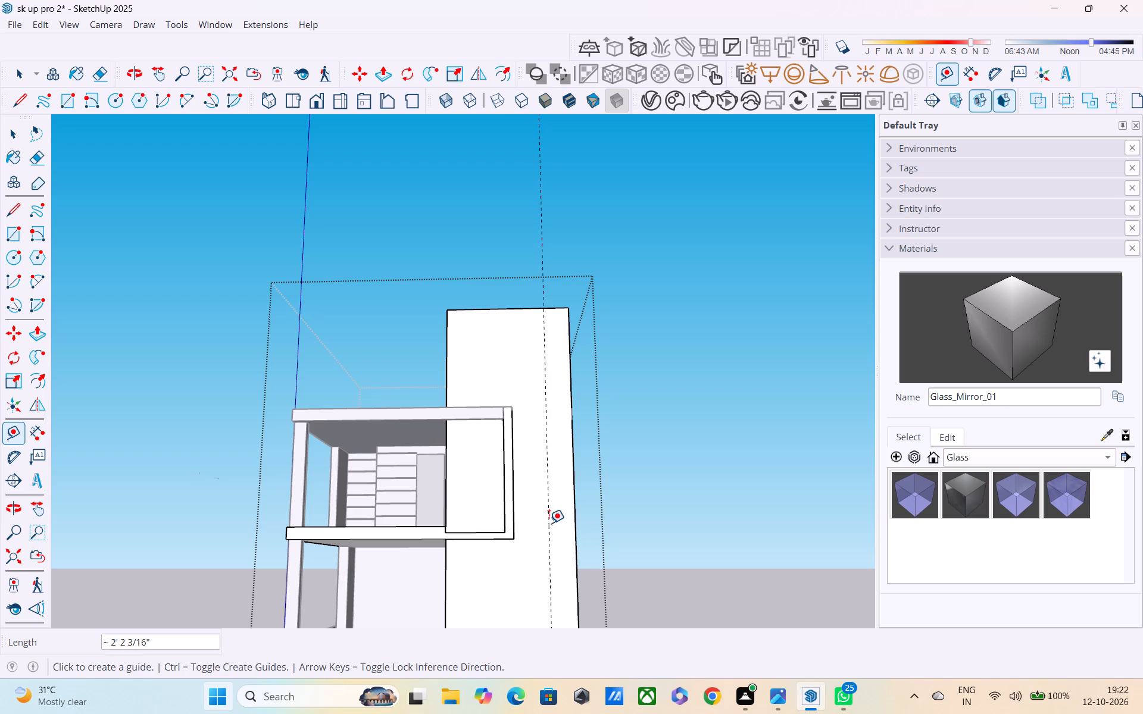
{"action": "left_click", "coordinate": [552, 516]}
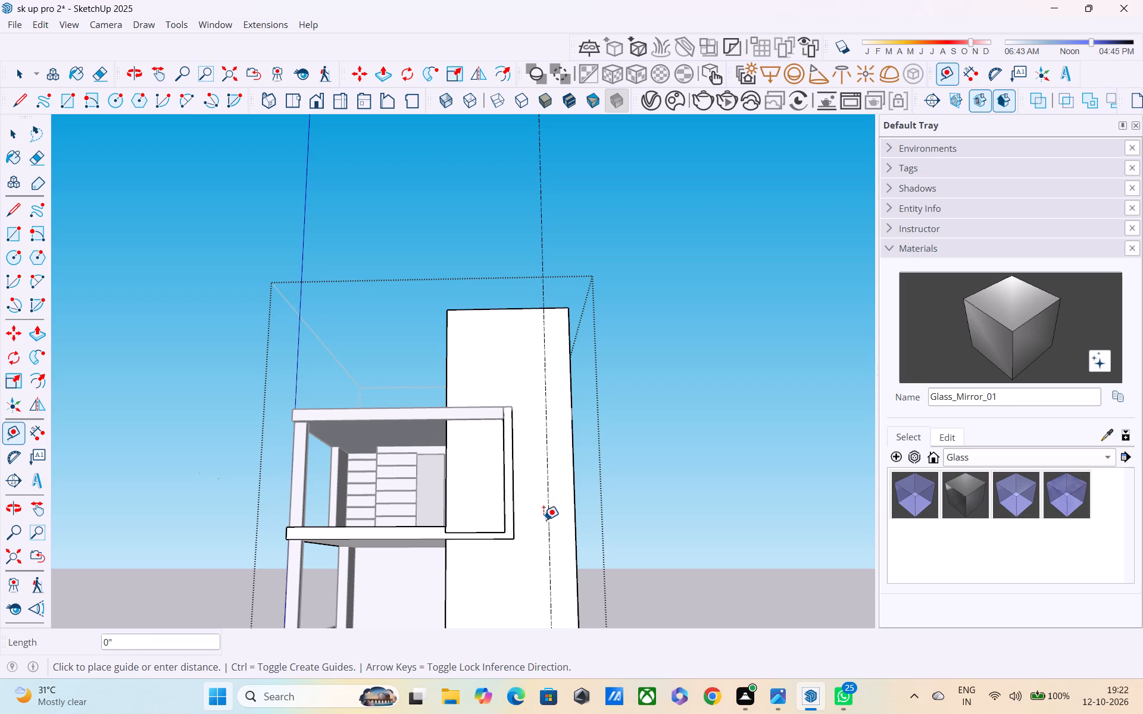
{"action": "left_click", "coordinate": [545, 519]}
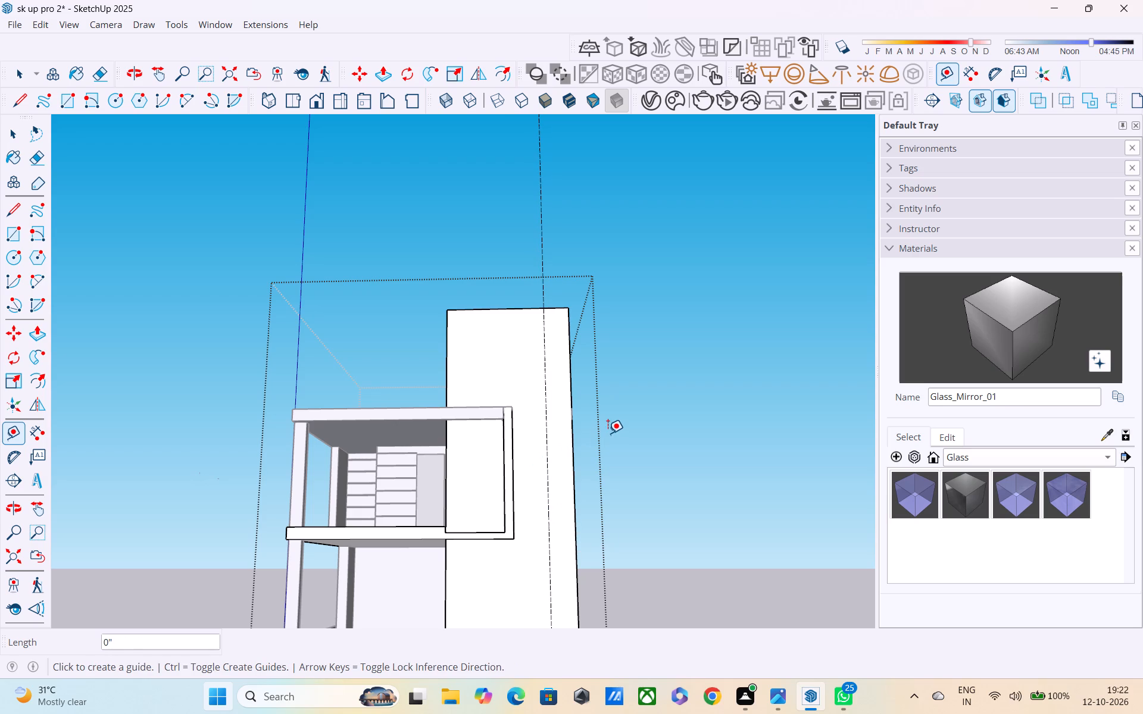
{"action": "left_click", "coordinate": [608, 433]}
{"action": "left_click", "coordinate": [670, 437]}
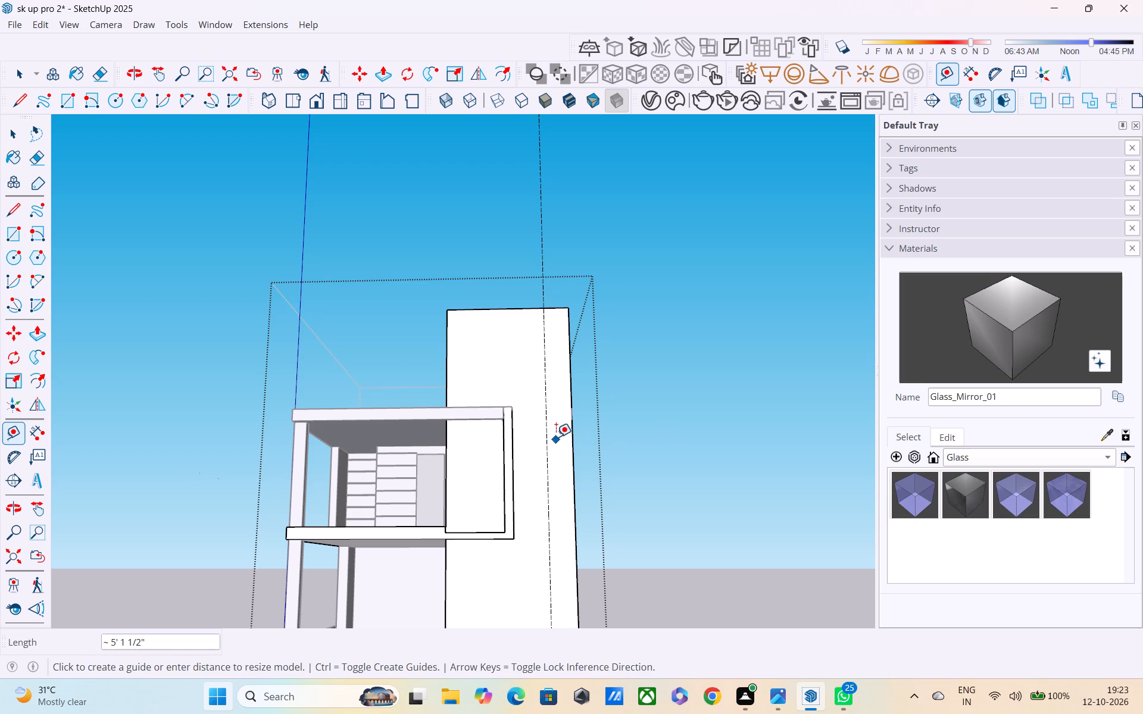
Place a second vertical guide on the tower's front face, 1' inward from the first vertical guide.
{"action": "left_click", "coordinate": [547, 422]}
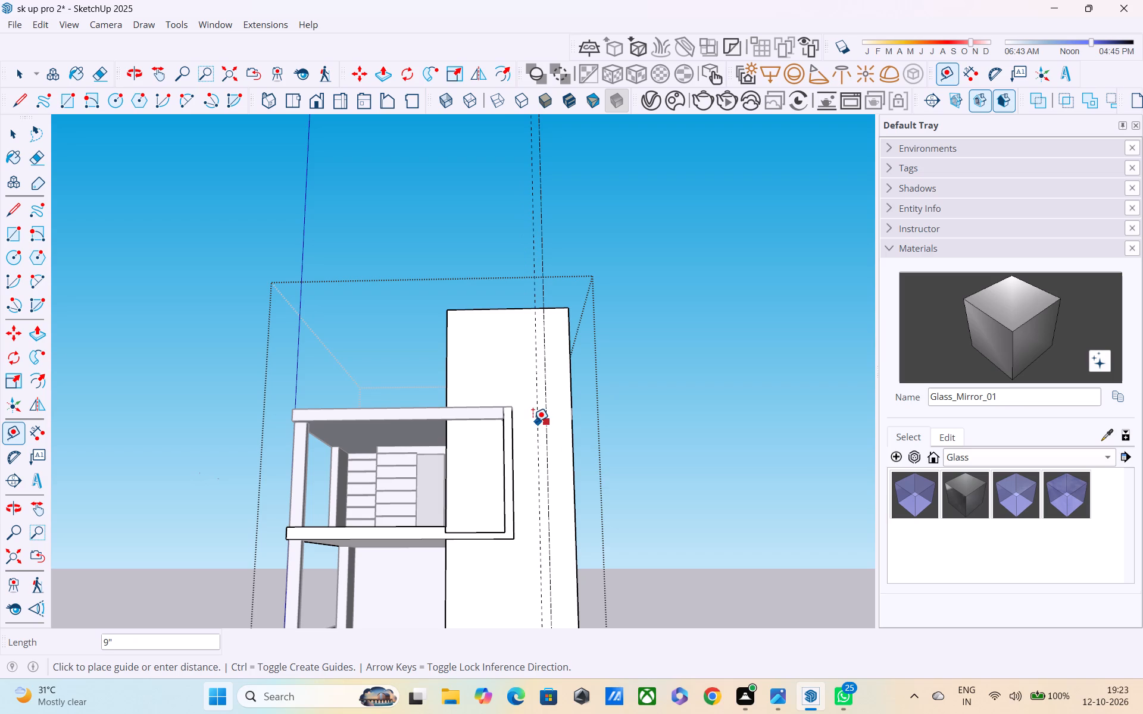
{"action": "type", "text": "1'"}
{"action": "key", "text": "Return"}
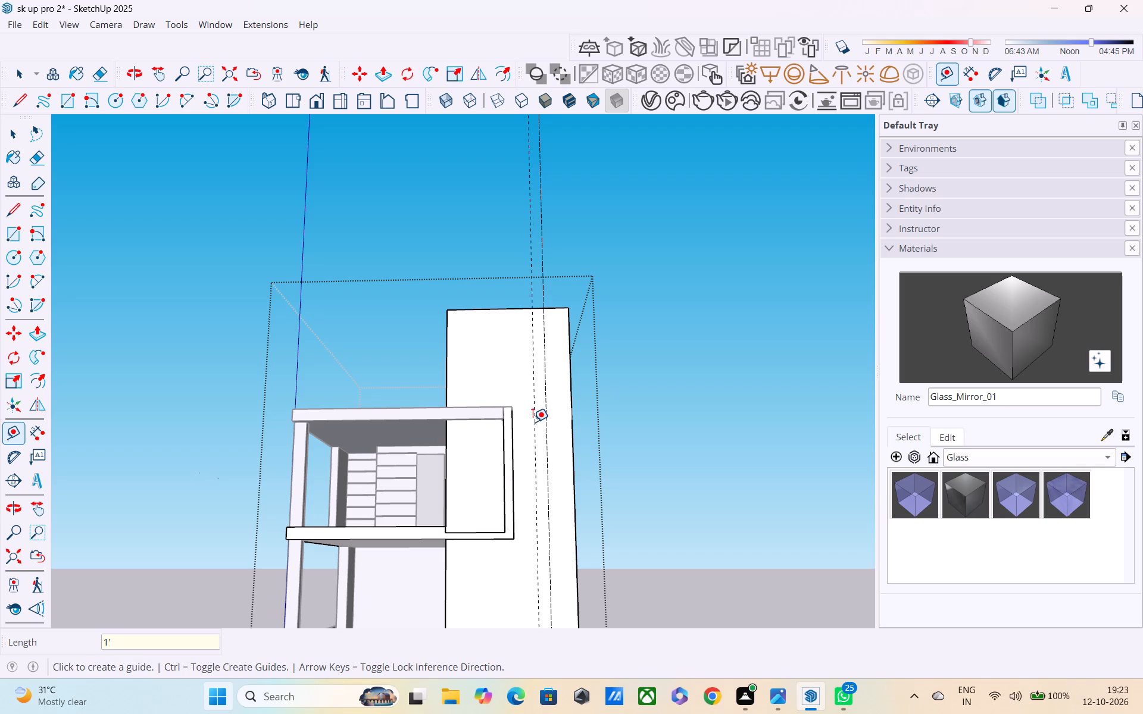
Place a horizontal guide on the tower's front face, about 2' 8" below its top edge.
{"action": "middle_click_drag", "start_coordinate": [538, 361], "coordinate": [574, 497]}
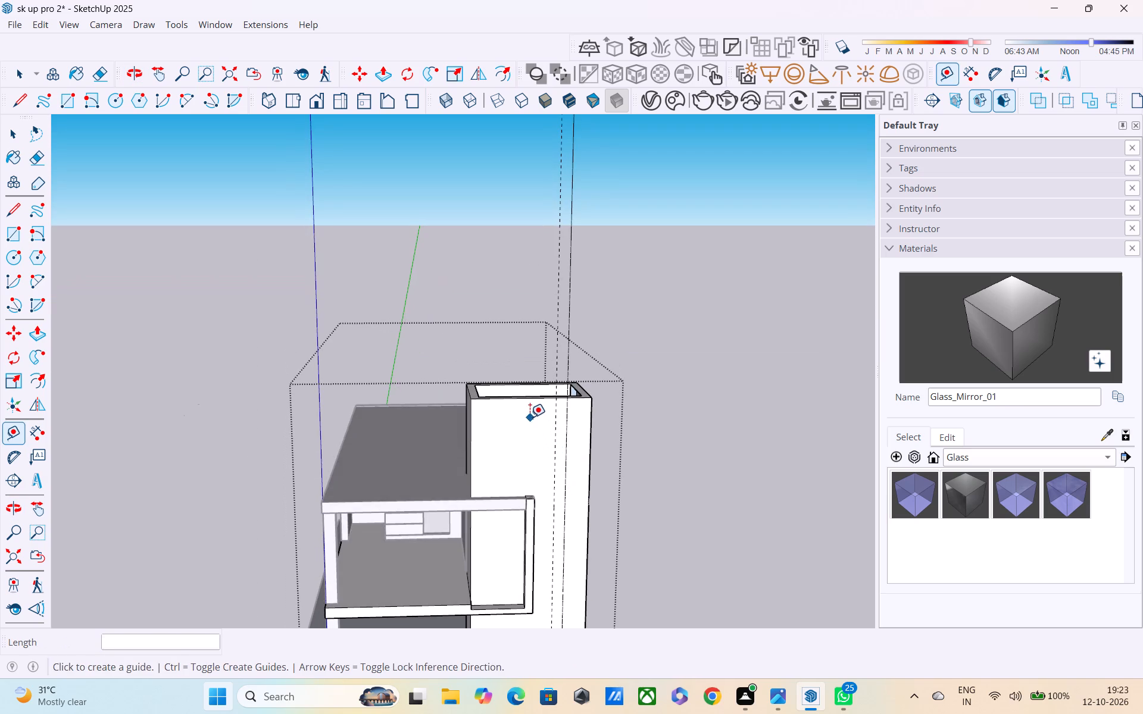
{"action": "middle_click_drag", "start_coordinate": [528, 415], "coordinate": [514, 365]}
{"action": "left_click", "coordinate": [514, 353]}
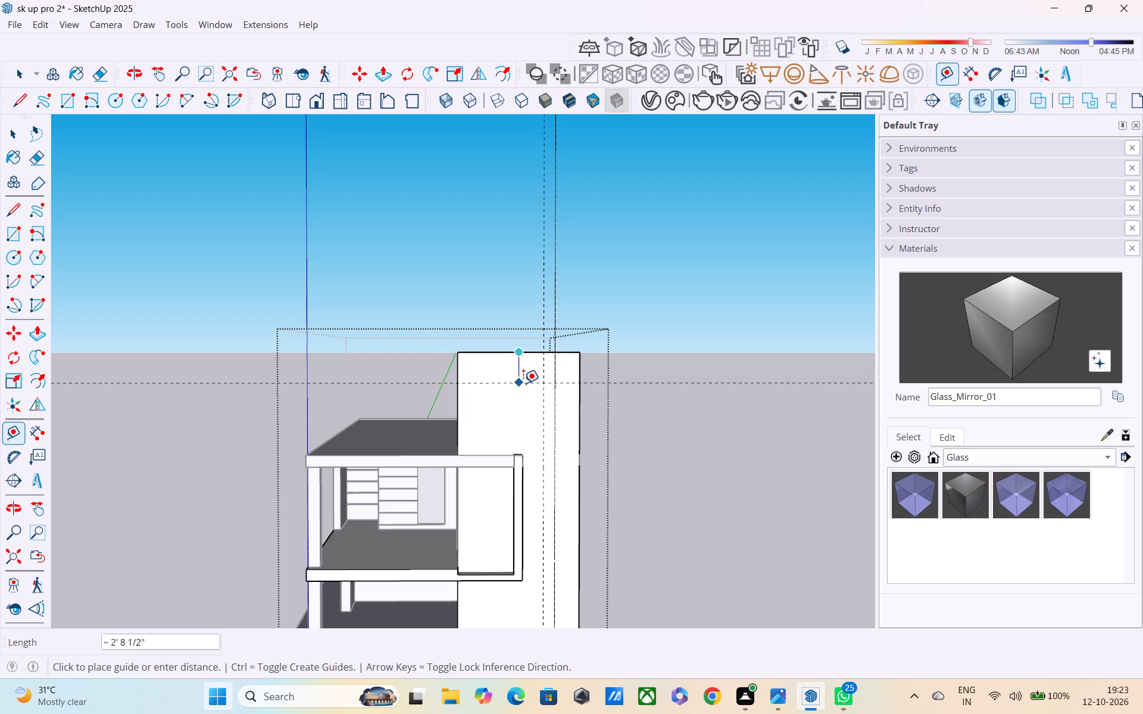
{"action": "left_click", "coordinate": [523, 383]}
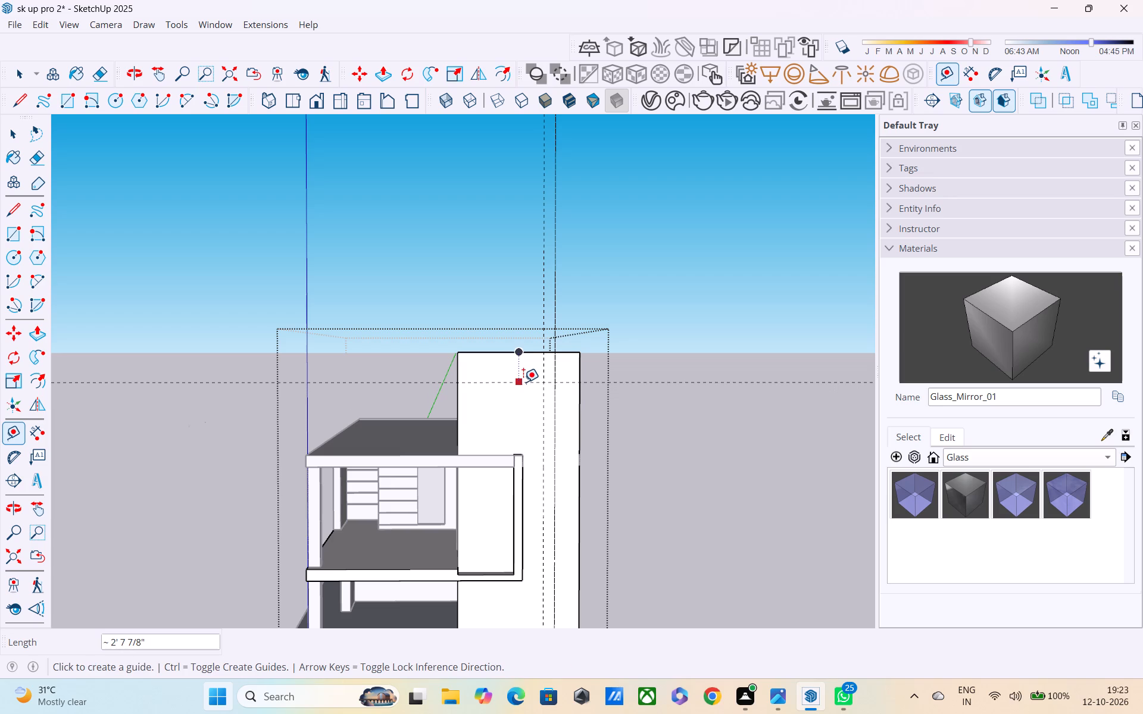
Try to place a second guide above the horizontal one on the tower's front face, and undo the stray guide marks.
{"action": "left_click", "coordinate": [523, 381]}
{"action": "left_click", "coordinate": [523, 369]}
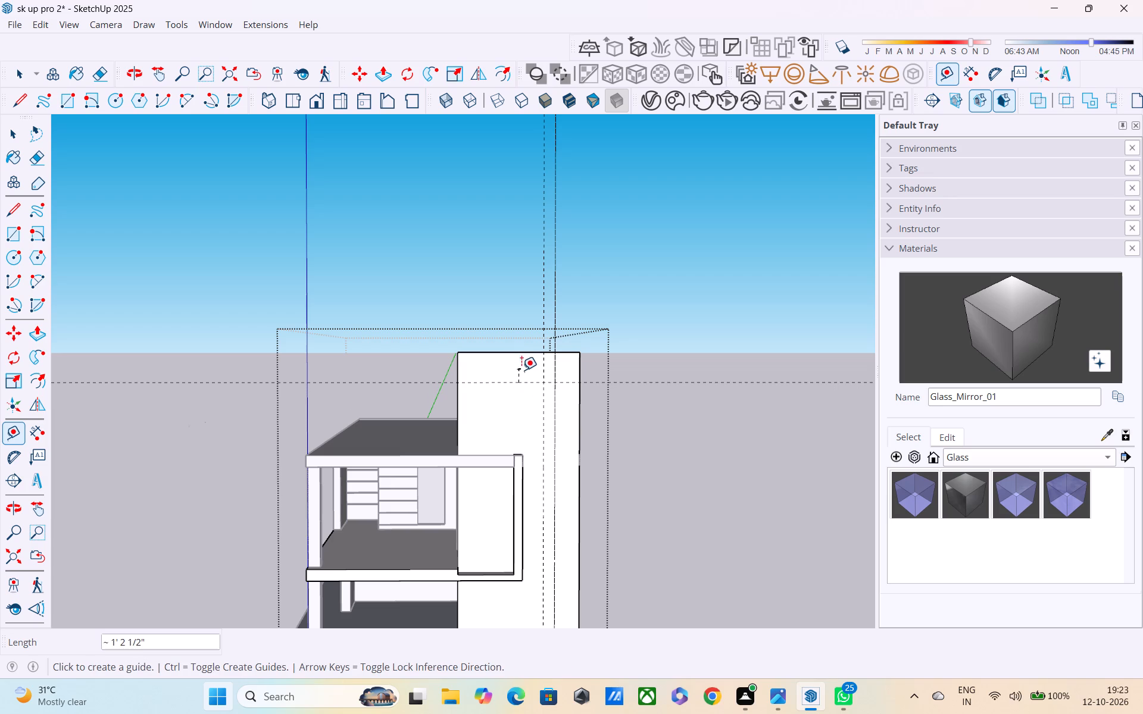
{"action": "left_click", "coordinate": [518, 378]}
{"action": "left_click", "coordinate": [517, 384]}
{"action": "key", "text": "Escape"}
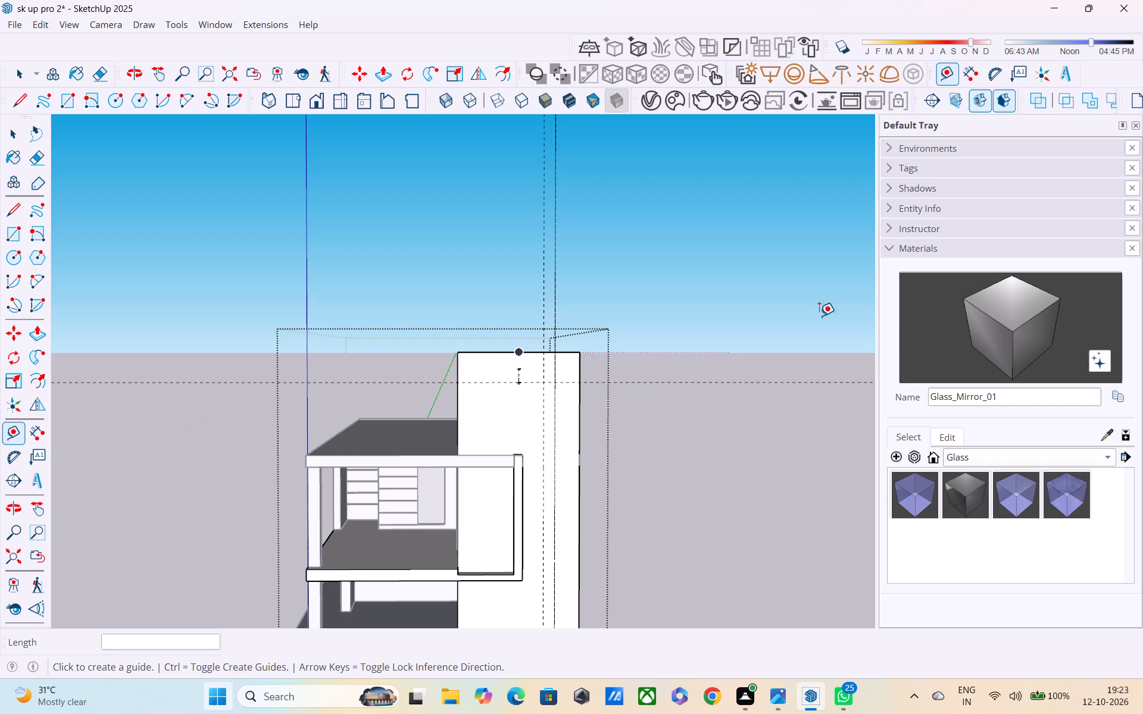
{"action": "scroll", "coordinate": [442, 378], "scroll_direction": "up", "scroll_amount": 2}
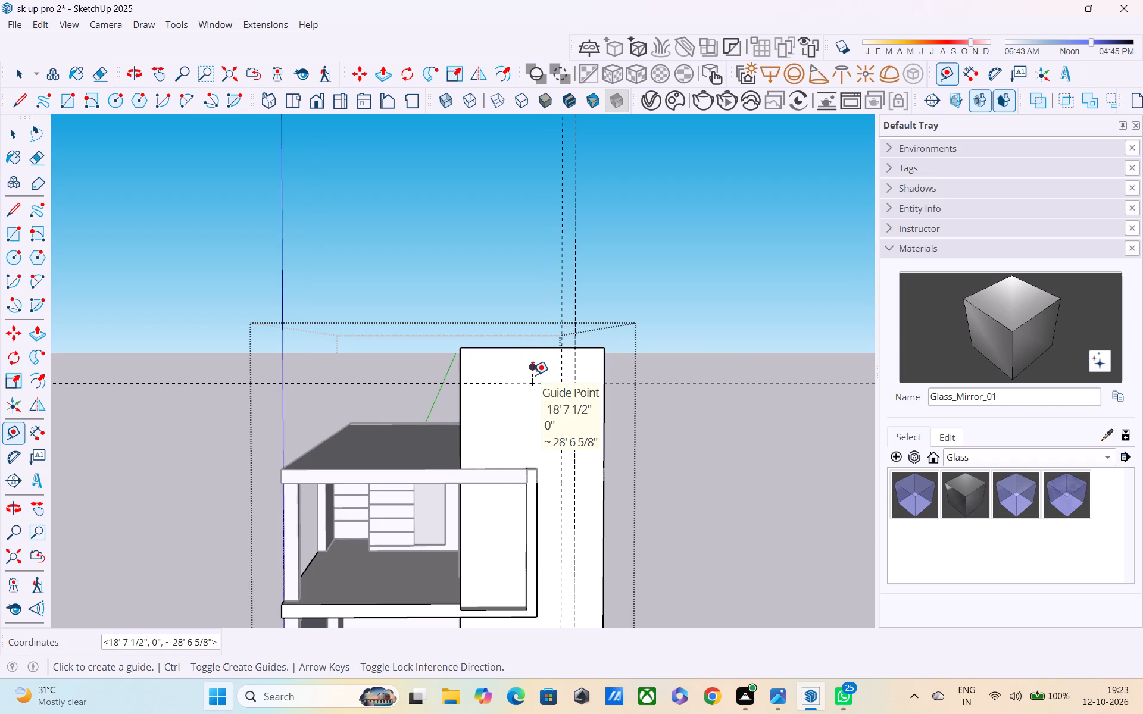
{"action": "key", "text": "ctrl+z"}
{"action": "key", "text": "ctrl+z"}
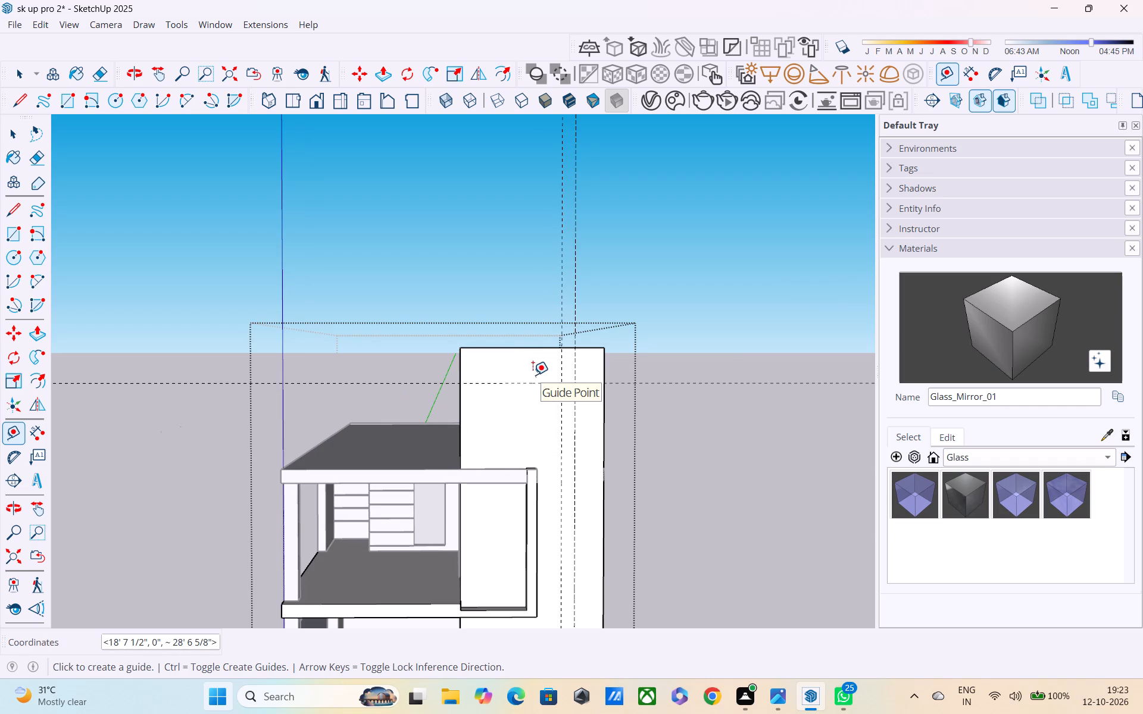
Place another horizontal guide on the tower's front face, about 1' 9" below its top edge.
{"action": "left_click", "coordinate": [524, 346]}
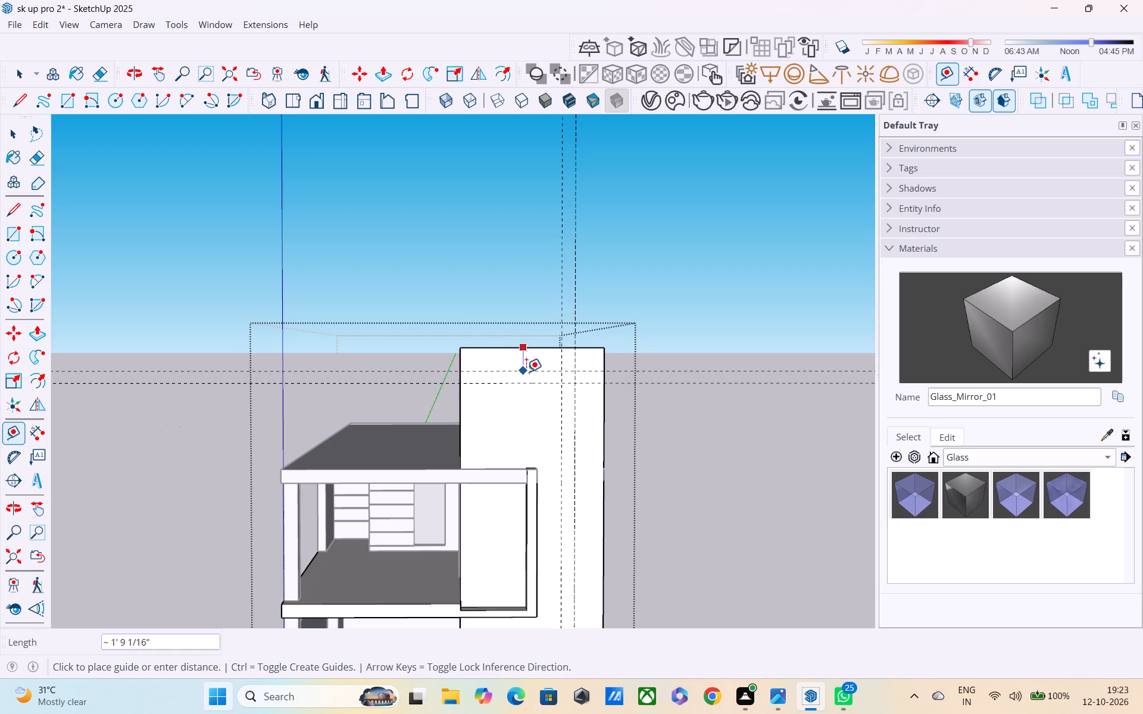
{"action": "left_click", "coordinate": [526, 372]}
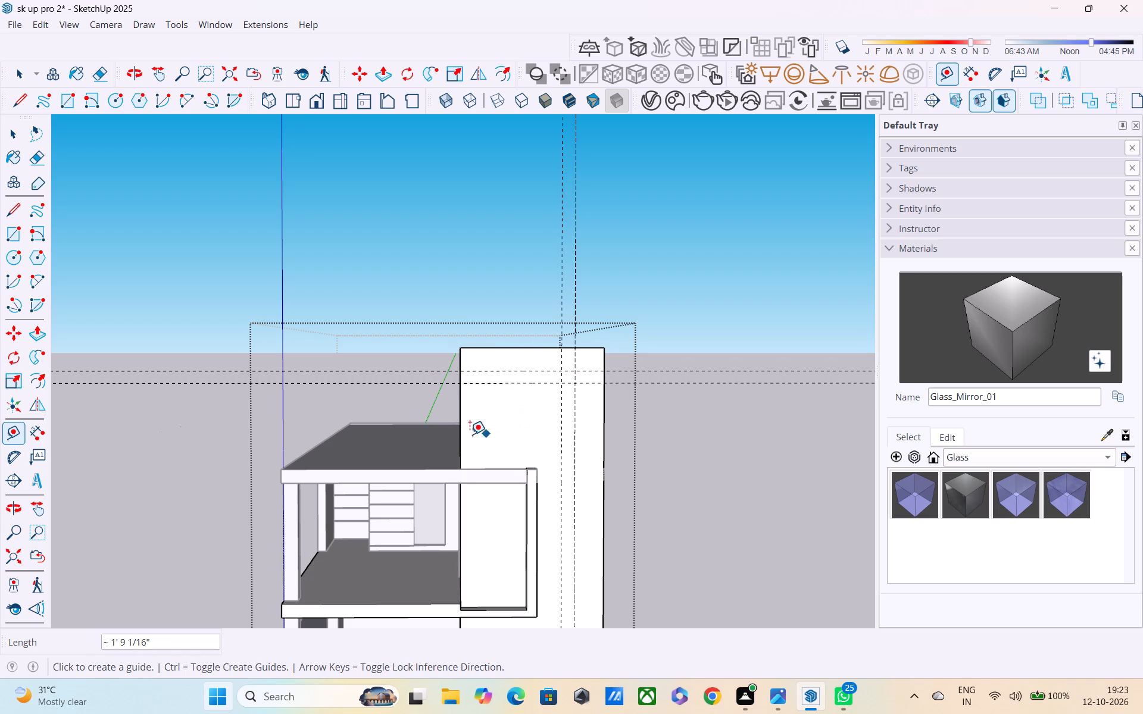
{"action": "key", "text": "Escape"}
Draw the closed L-shaped strip outline between the paired guides on the tower's front face, from the balcony-side edge across and down to the base.
{"action": "key", "text": "l"}
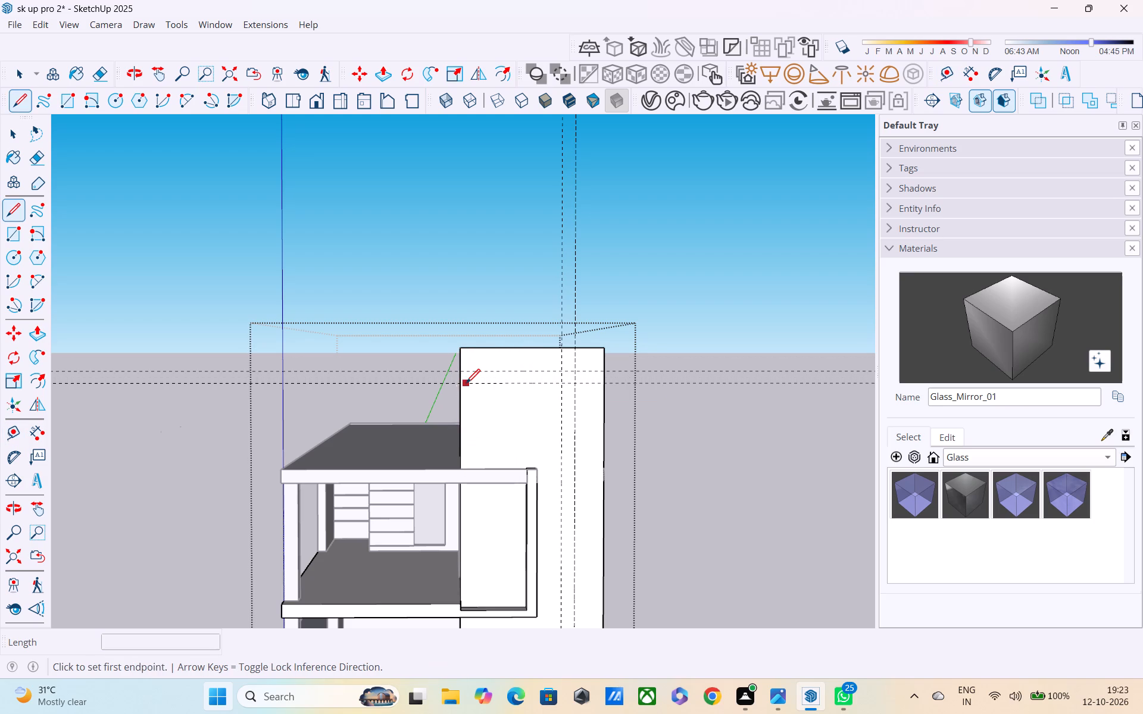
{"action": "left_click", "coordinate": [458, 386]}
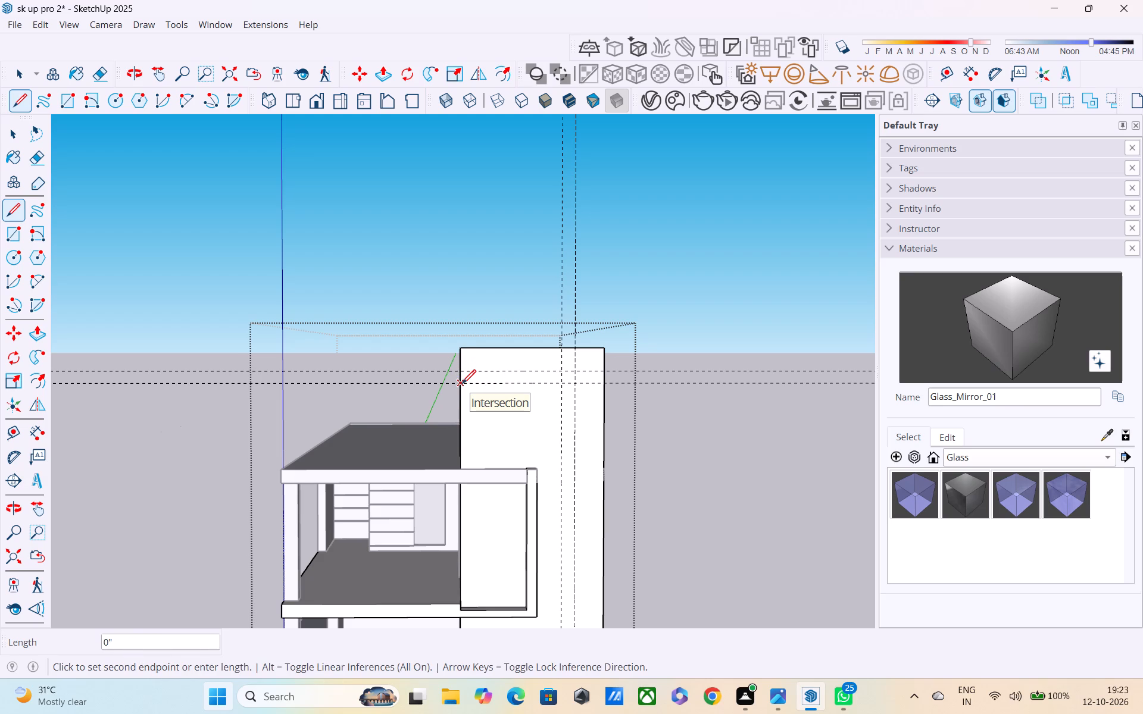
{"action": "left_click", "coordinate": [460, 374]}
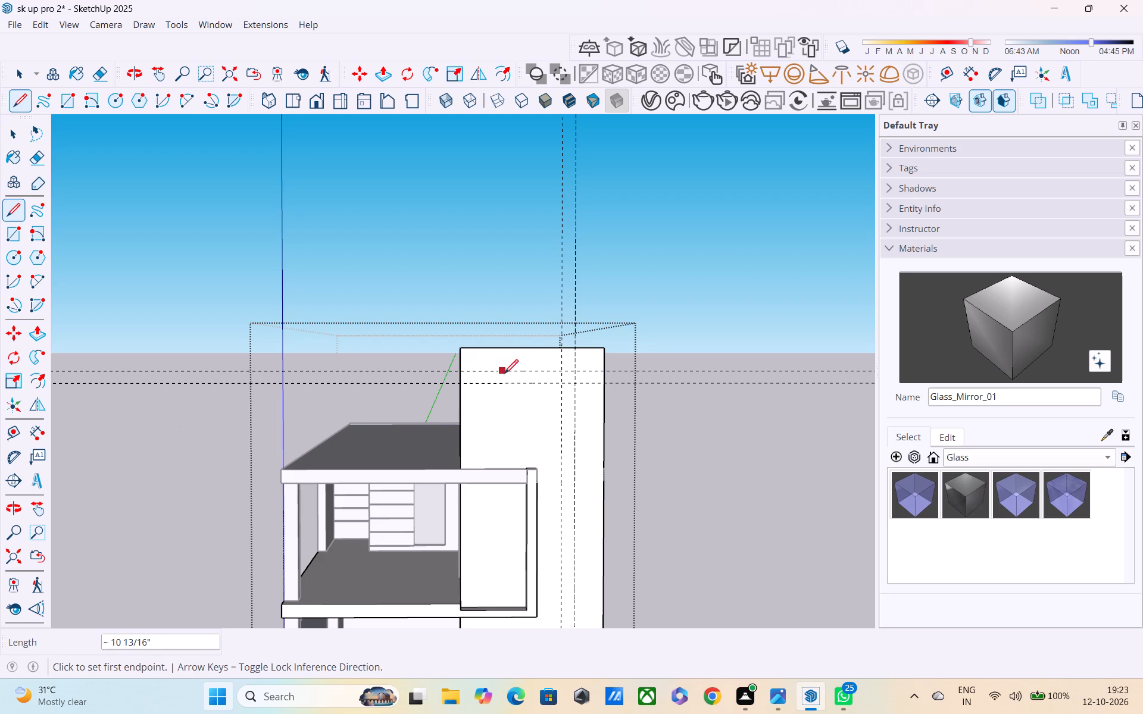
{"action": "left_click", "coordinate": [462, 374]}
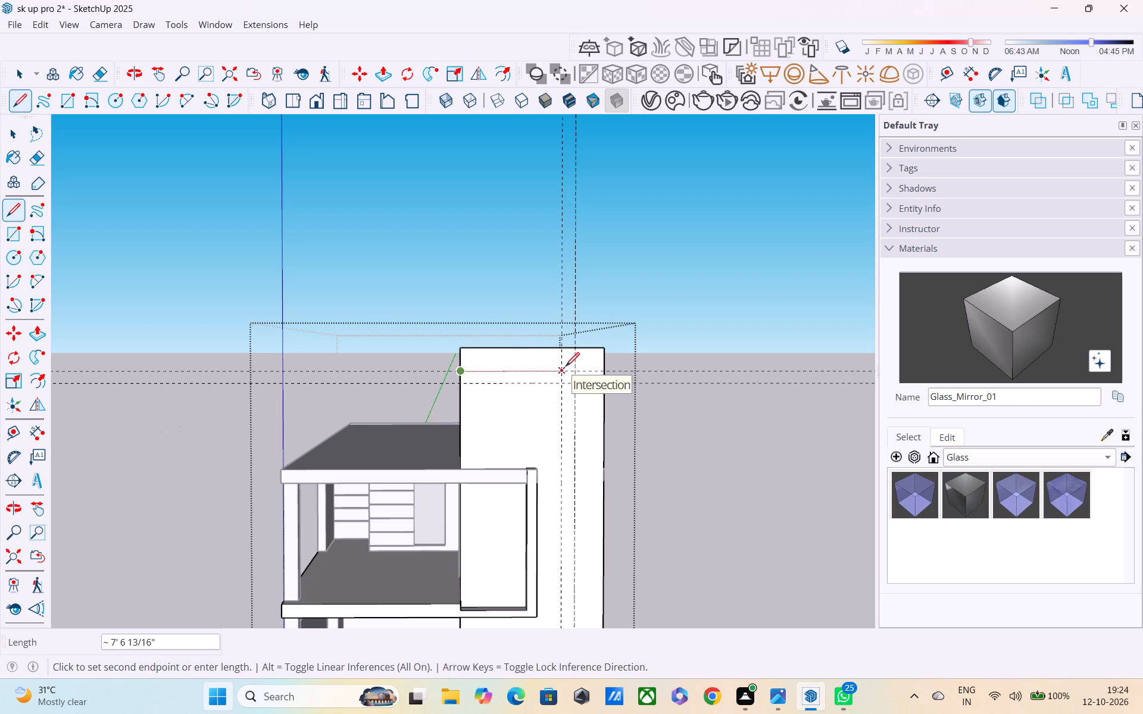
{"action": "left_click", "coordinate": [575, 371]}
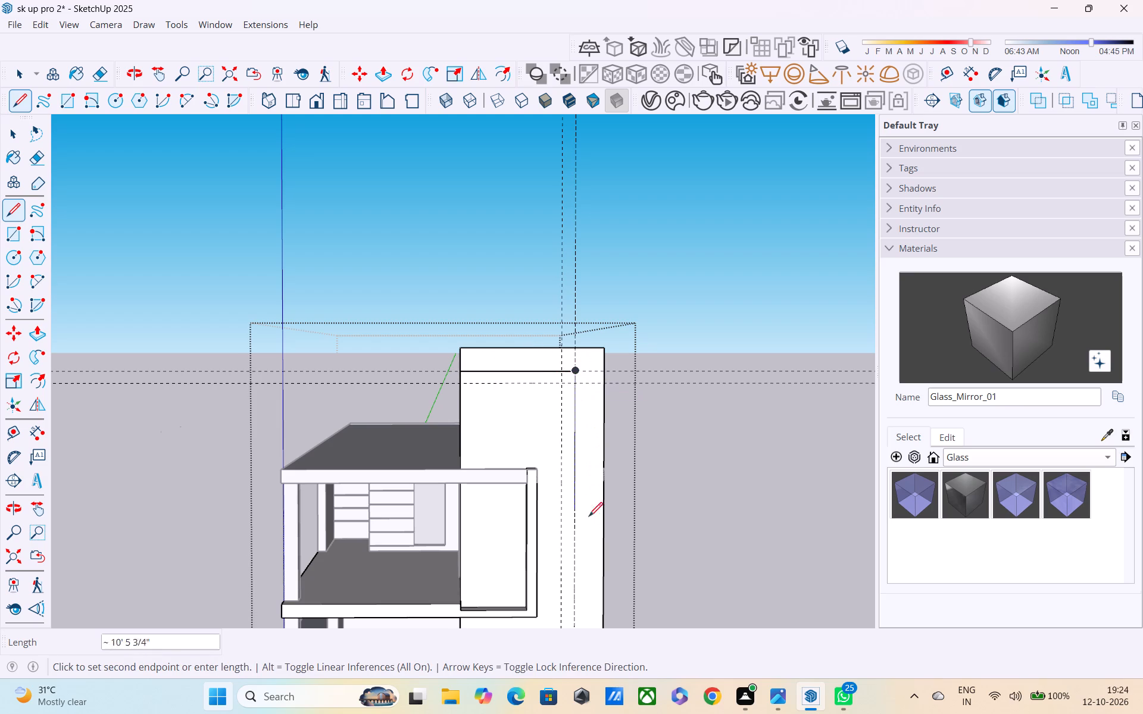
{"action": "scroll", "coordinate": [587, 533], "scroll_direction": "down", "scroll_amount": 3}
{"action": "middle_click_drag", "start_coordinate": [577, 552], "coordinate": [561, 413]}
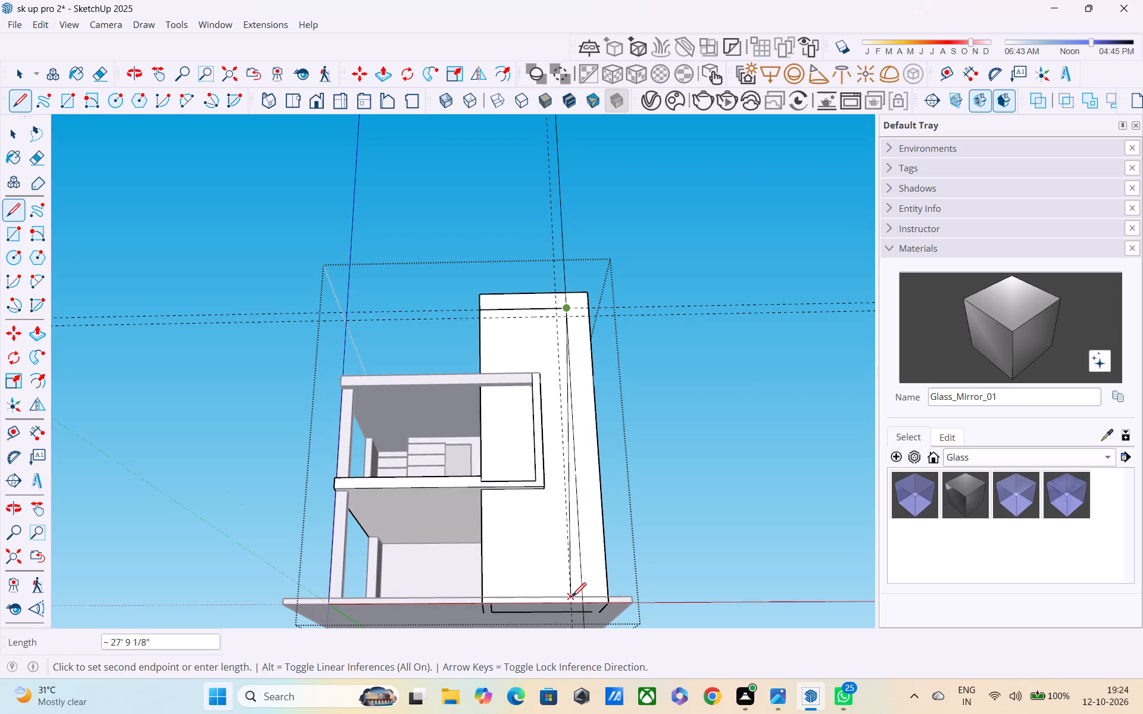
{"action": "left_click", "coordinate": [581, 598]}
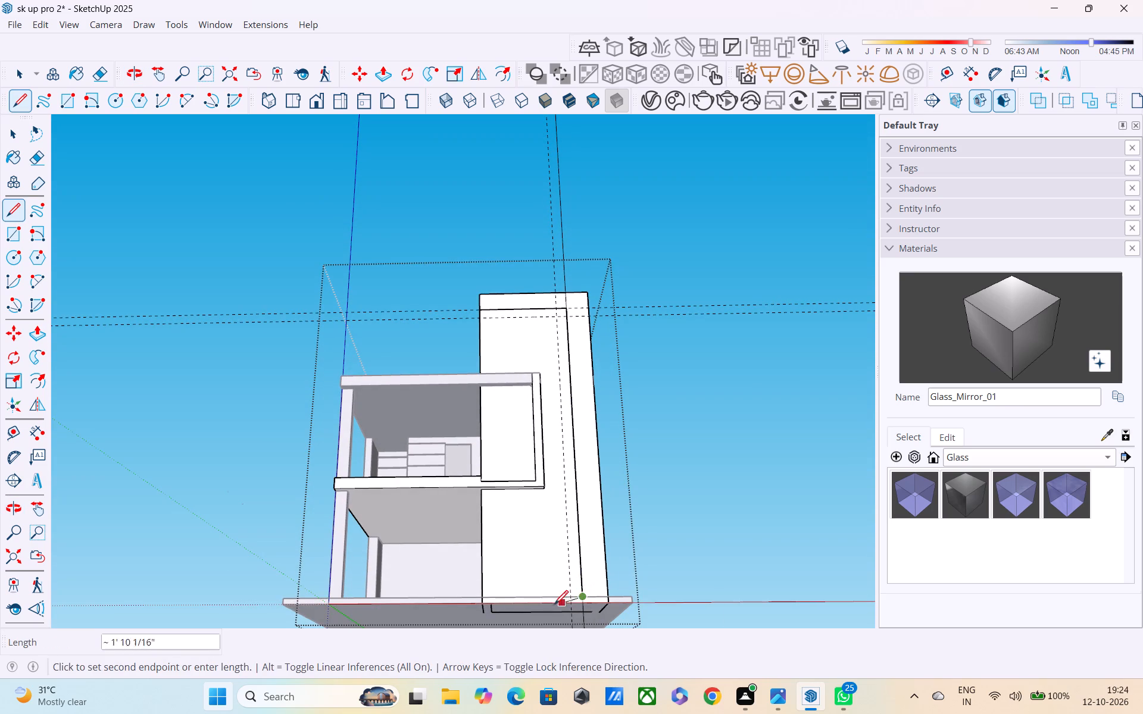
{"action": "left_click", "coordinate": [569, 594]}
{"action": "scroll", "coordinate": [577, 481], "scroll_direction": "up", "scroll_amount": 1}
{"action": "middle_click_drag", "start_coordinate": [577, 481], "coordinate": [576, 494]}
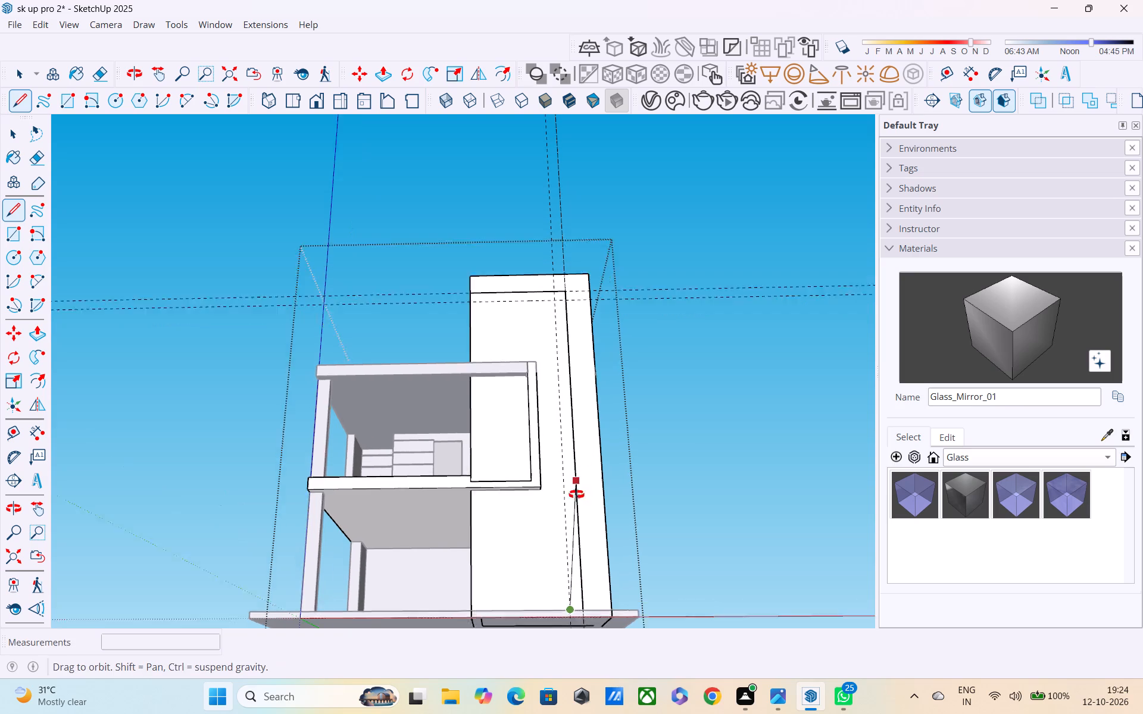
{"action": "middle_click_drag", "start_coordinate": [576, 494], "coordinate": [573, 595]}
{"action": "left_click", "coordinate": [560, 345]}
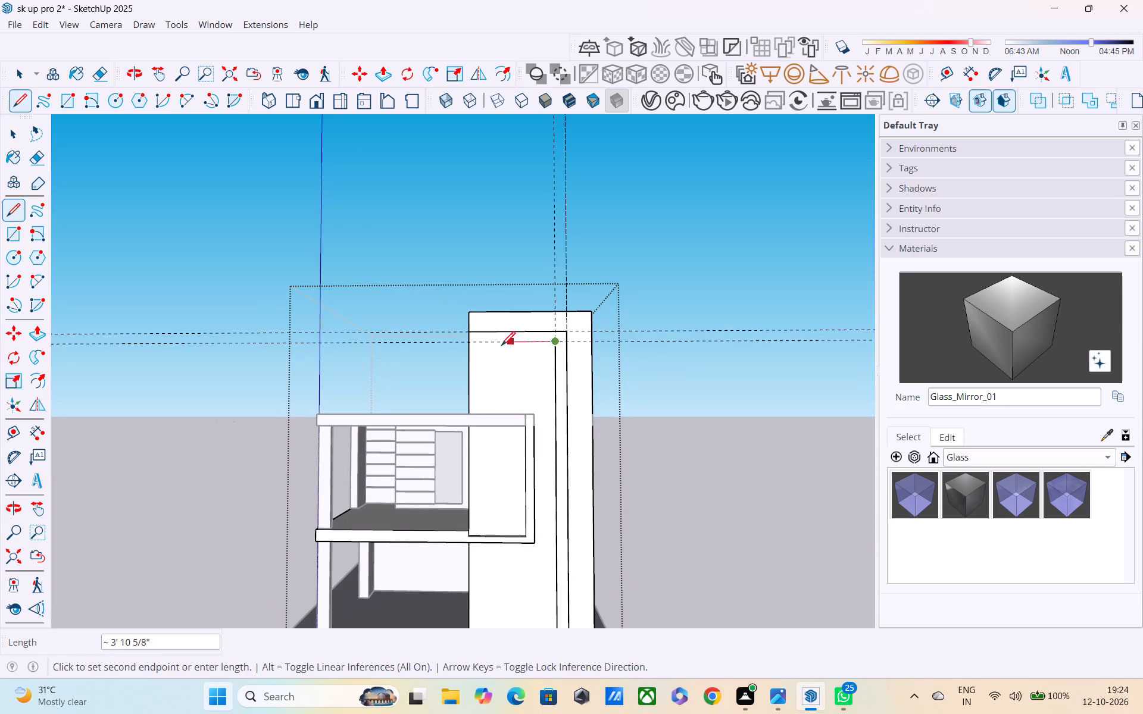
{"action": "left_click", "coordinate": [475, 346]}
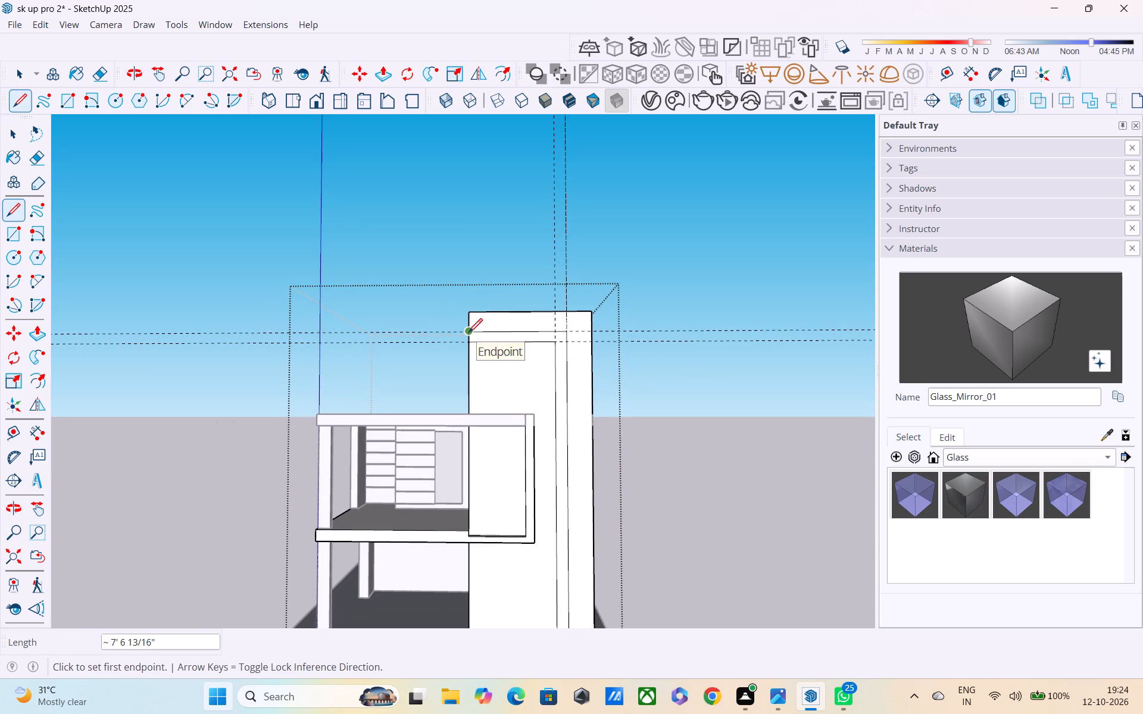
{"action": "key", "text": "space"}
Push/pull the L-shaped strip outward from the tower's front face by about 10 1/4".
{"action": "key", "text": "p"}
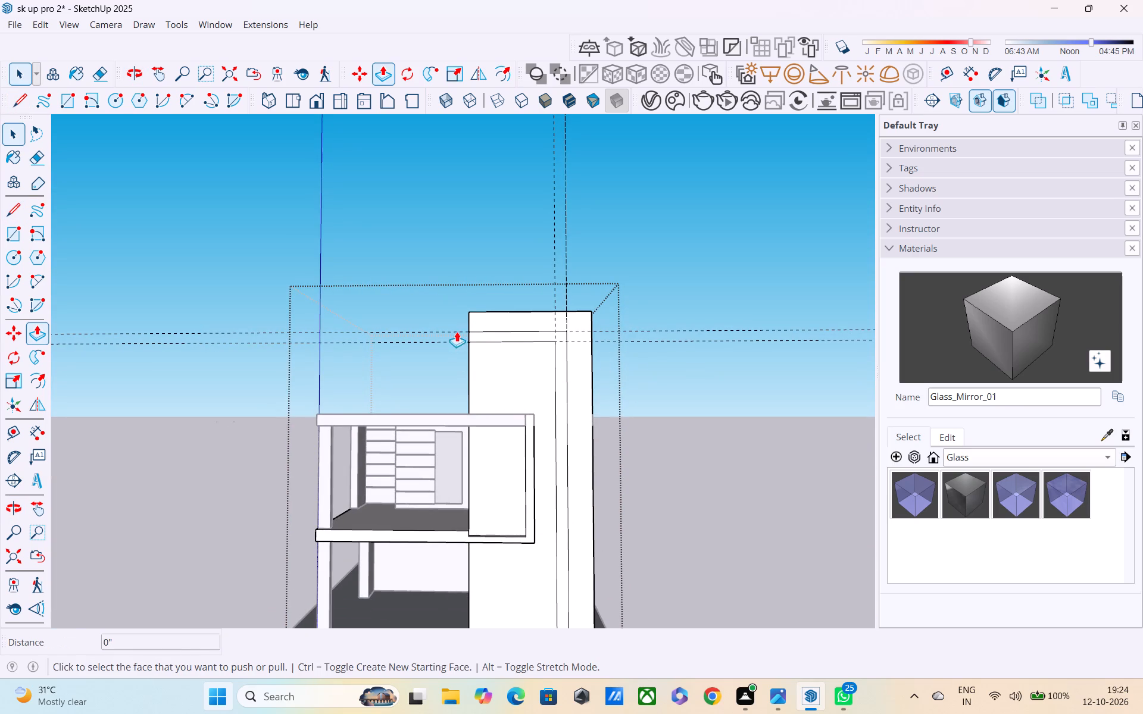
{"action": "left_click", "coordinate": [500, 328]}
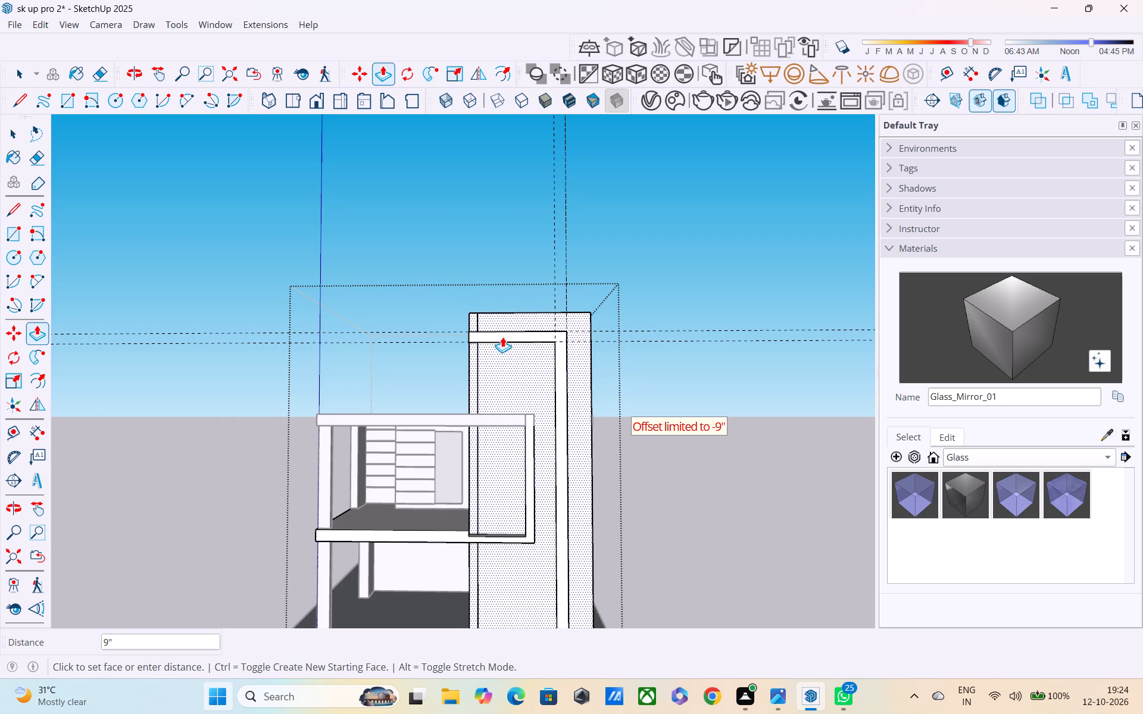
{"action": "key", "text": "Escape"}
{"action": "left_click", "coordinate": [503, 332]}
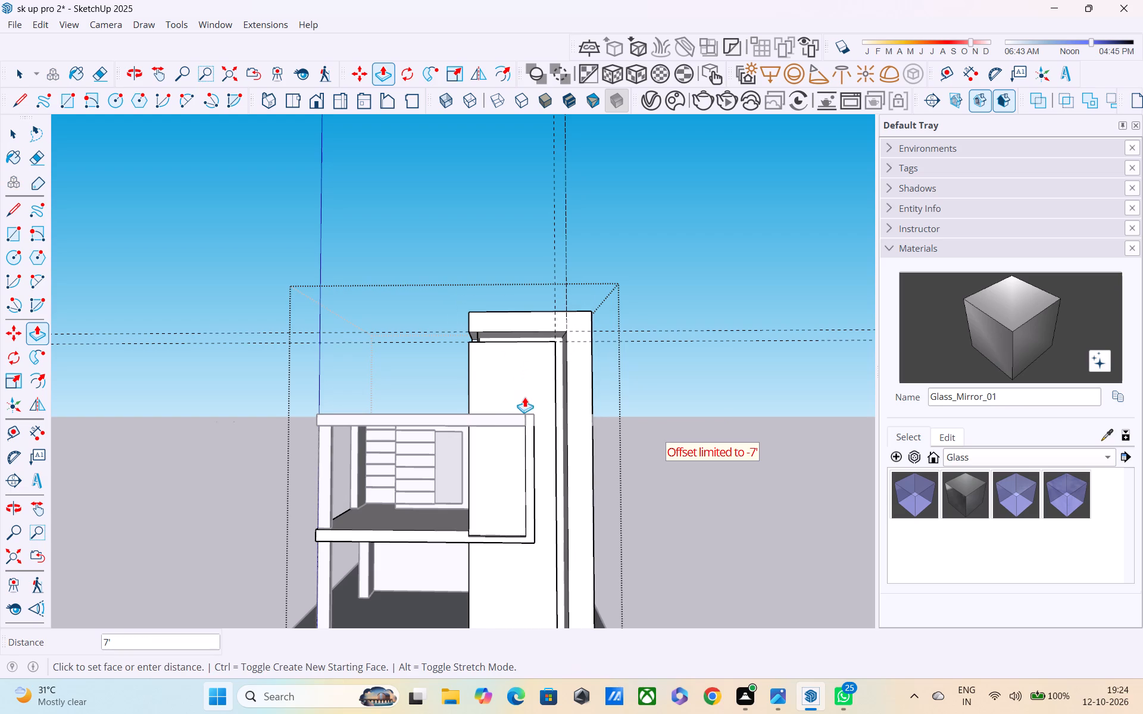
{"action": "middle_click_drag", "start_coordinate": [530, 417], "coordinate": [694, 452]}
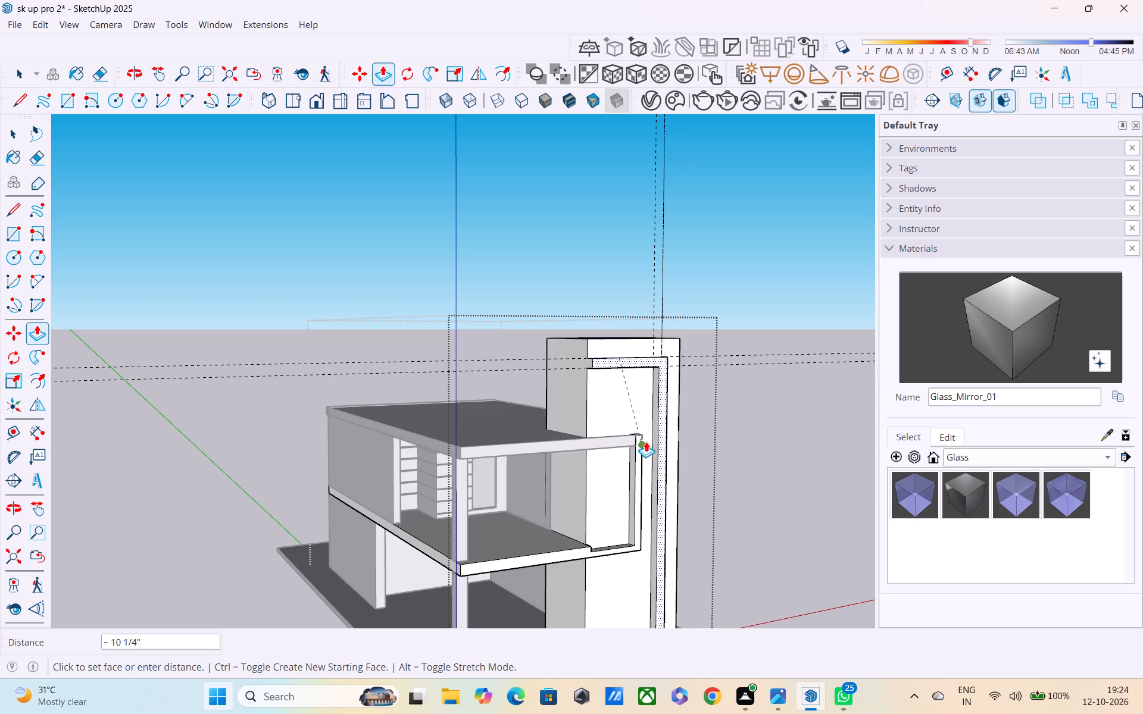
{"action": "left_click", "coordinate": [642, 433]}
Examine from several sides how the extruded L-shaped strip projects from the tower, especially its end at the tower's side wall.
{"action": "middle_click_drag", "start_coordinate": [646, 438], "coordinate": [751, 462]}
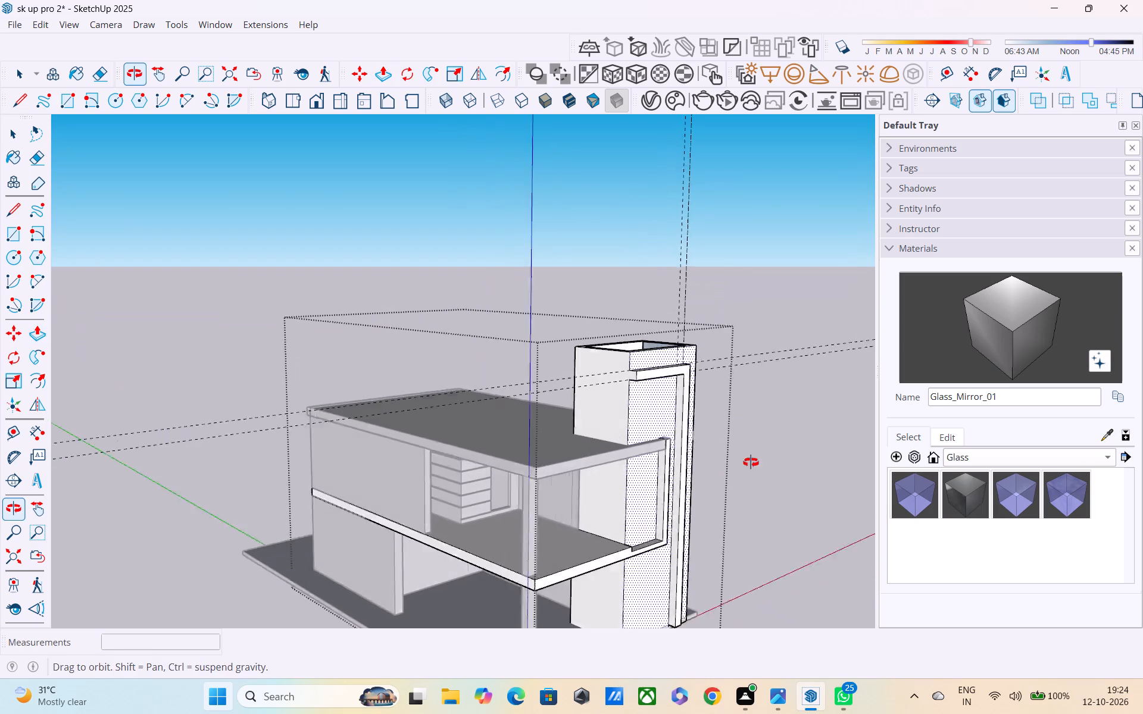
{"action": "middle_click_drag", "start_coordinate": [751, 462], "coordinate": [766, 458]}
{"action": "scroll", "coordinate": [691, 426], "scroll_direction": "down", "scroll_amount": 3}
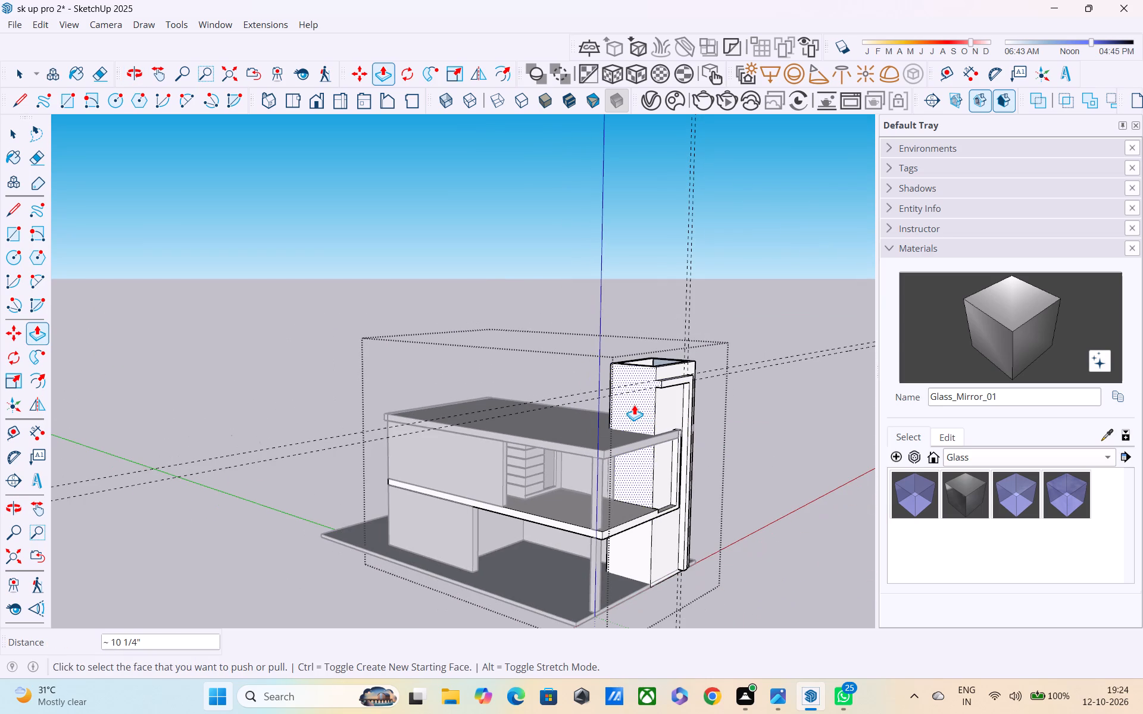
{"action": "scroll", "coordinate": [624, 408], "scroll_direction": "up", "scroll_amount": 1}
{"action": "middle_click_drag", "start_coordinate": [672, 450], "coordinate": [729, 486]}
{"action": "scroll", "coordinate": [659, 388], "scroll_direction": "up", "scroll_amount": 6}
{"action": "middle_click_drag", "start_coordinate": [658, 387], "coordinate": [824, 488]}
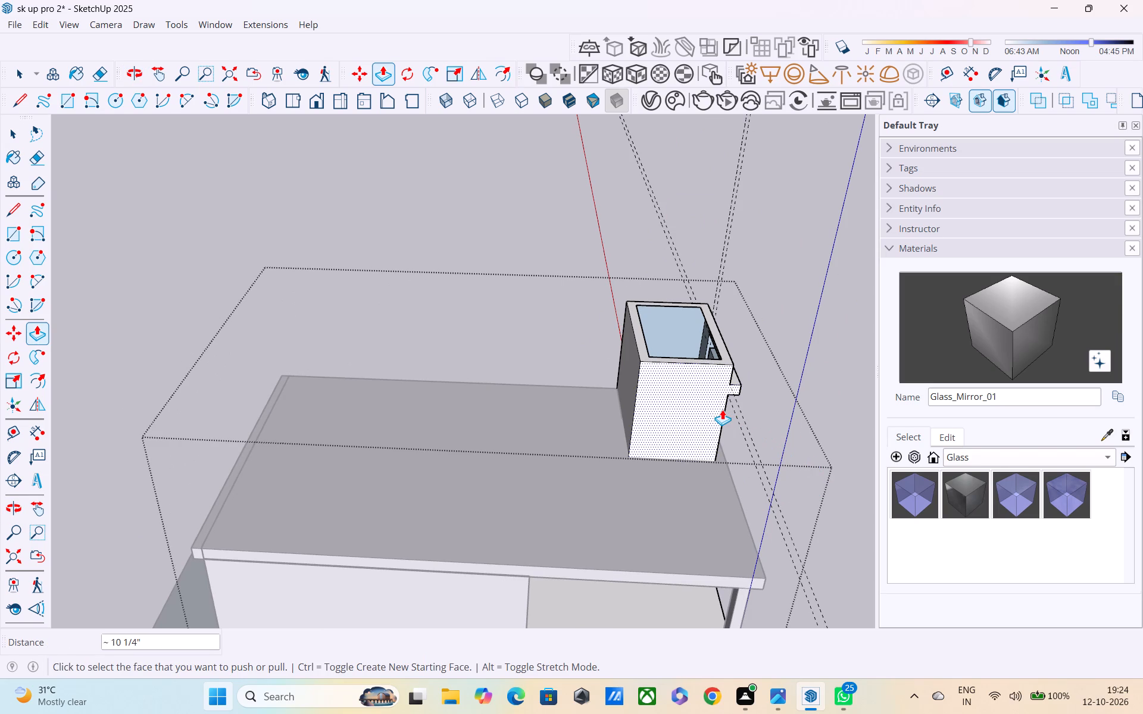
{"action": "key", "text": "Escape"}
{"action": "key", "text": "space"}
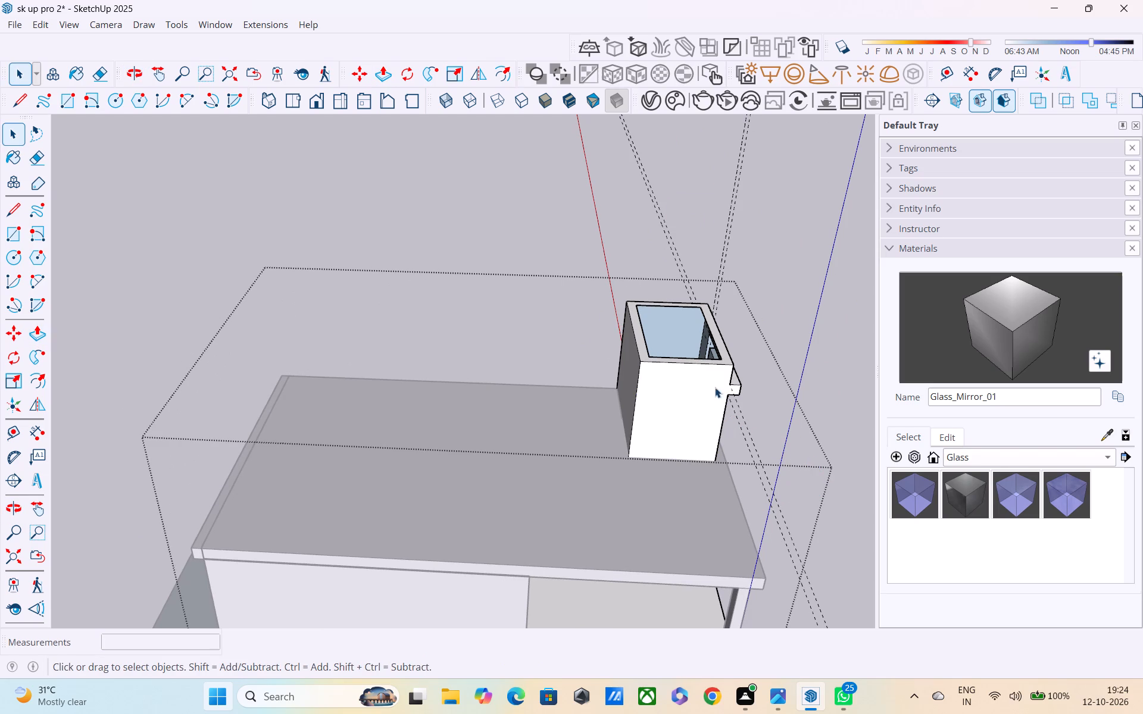
{"action": "scroll", "coordinate": [767, 394], "scroll_direction": "up", "scroll_amount": 2}
{"action": "middle_click_drag", "start_coordinate": [728, 390], "coordinate": [713, 334]}
{"action": "scroll", "coordinate": [712, 360], "scroll_direction": "up", "scroll_amount": 3}
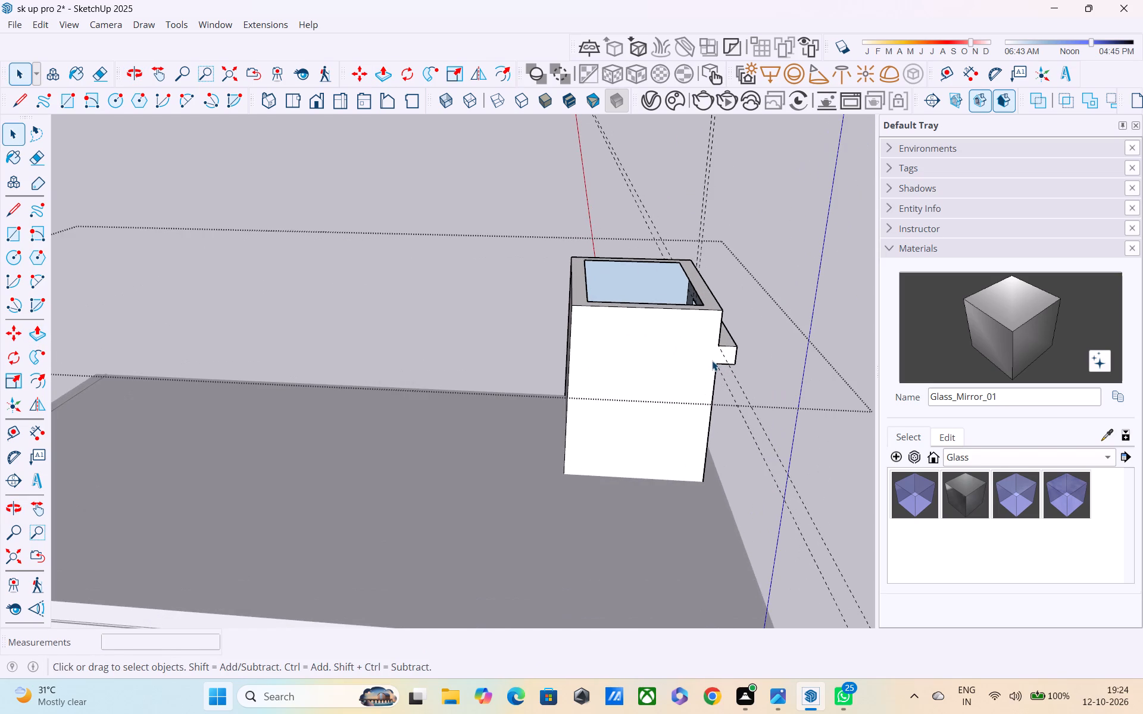
Draw two horizontal lines across the tower's side wall, continuing the strip end's top and bottom edges, the lower one 7' long.
{"action": "key", "text": "l"}
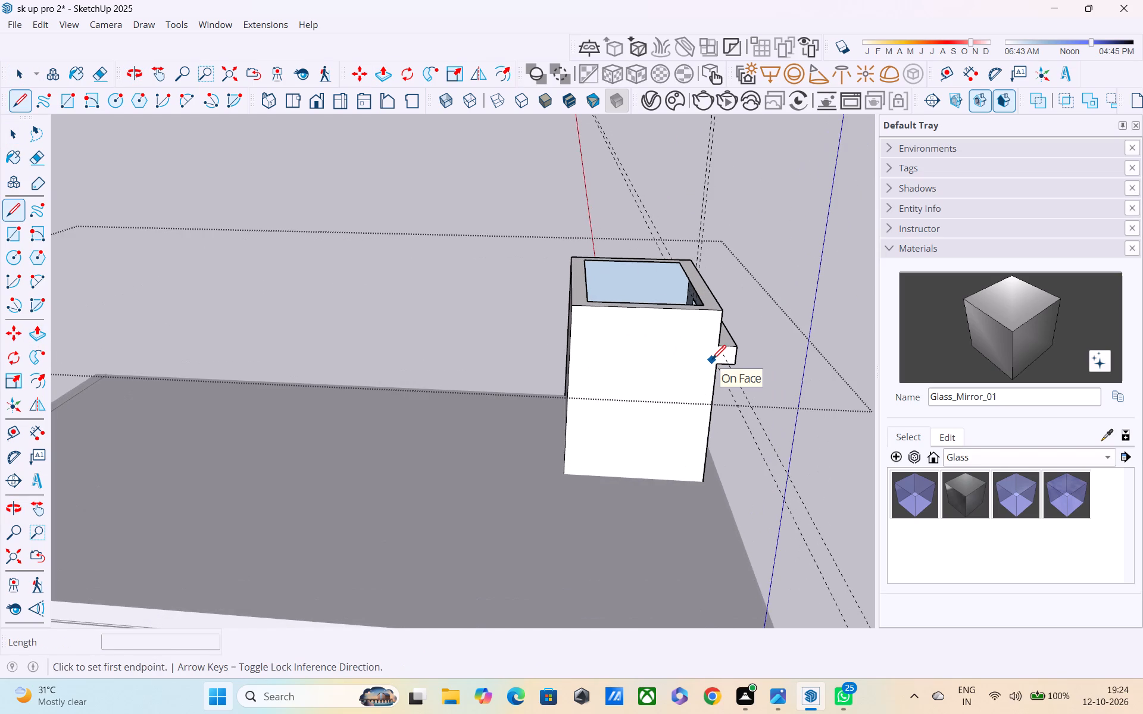
{"action": "scroll", "coordinate": [716, 357], "scroll_direction": "up", "scroll_amount": 2}
{"action": "left_click_drag", "start_coordinate": [741, 350], "coordinate": [739, 350]}
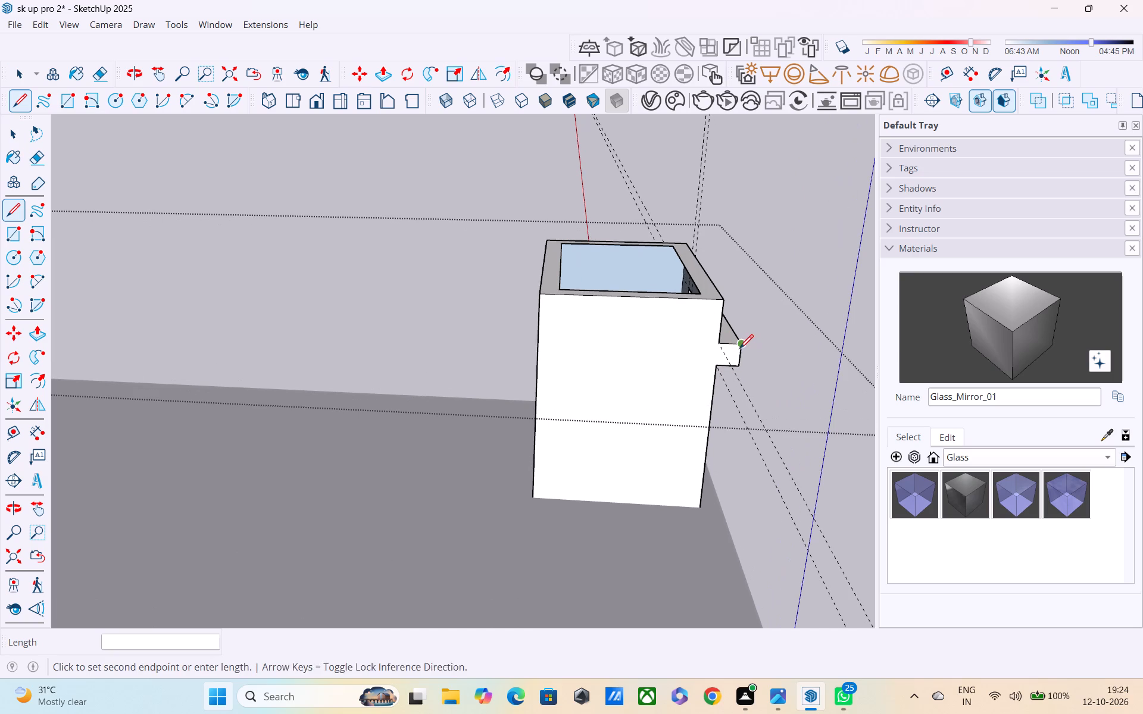
{"action": "left_click_drag", "start_coordinate": [739, 350], "coordinate": [733, 350]}
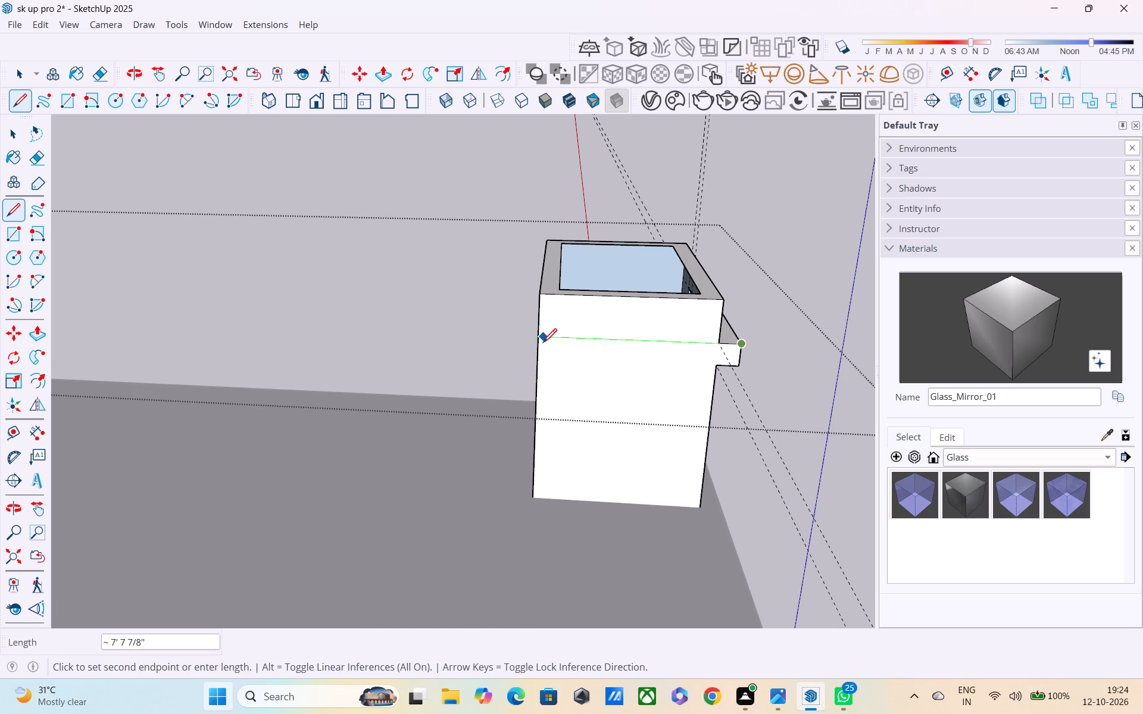
{"action": "left_click", "coordinate": [543, 343]}
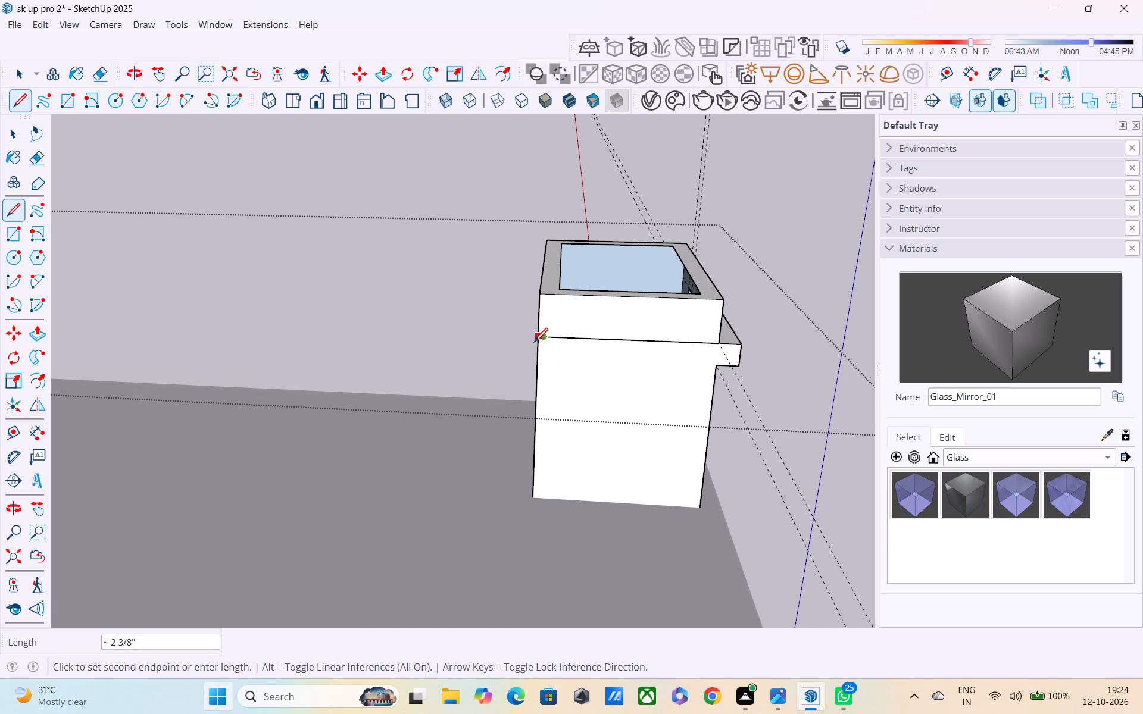
{"action": "scroll", "coordinate": [535, 343], "scroll_direction": "up", "scroll_amount": 3}
{"action": "left_click", "coordinate": [536, 338]}
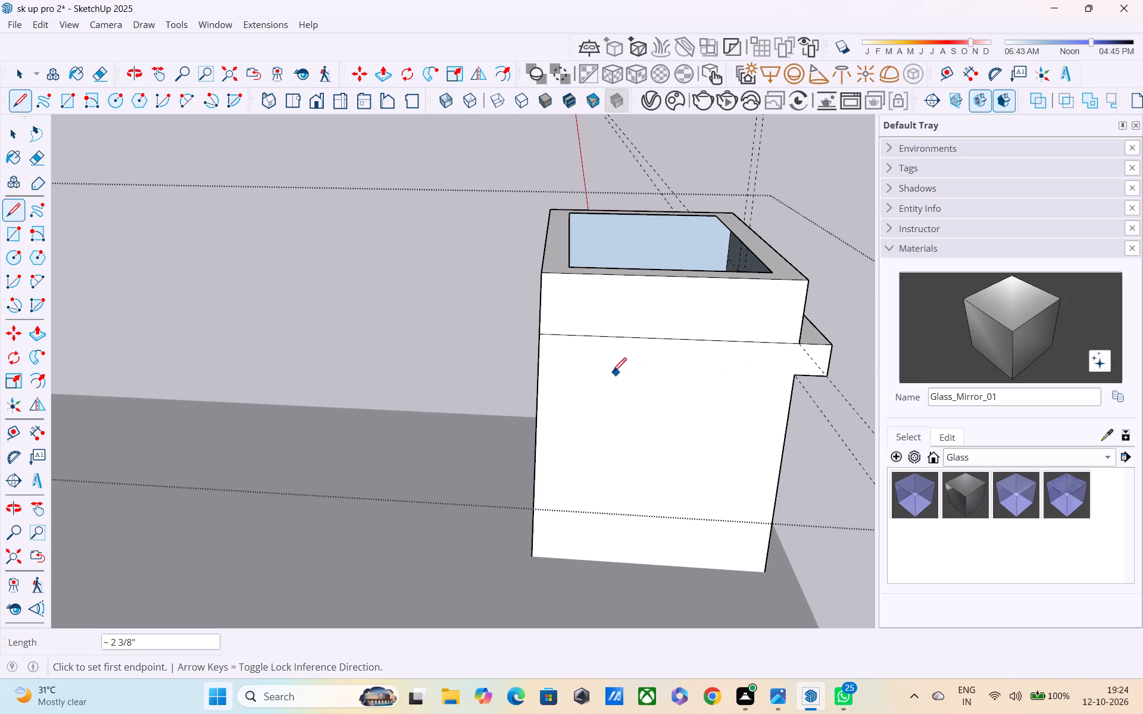
{"action": "left_click", "coordinate": [539, 364]}
{"action": "left_click", "coordinate": [798, 369]}
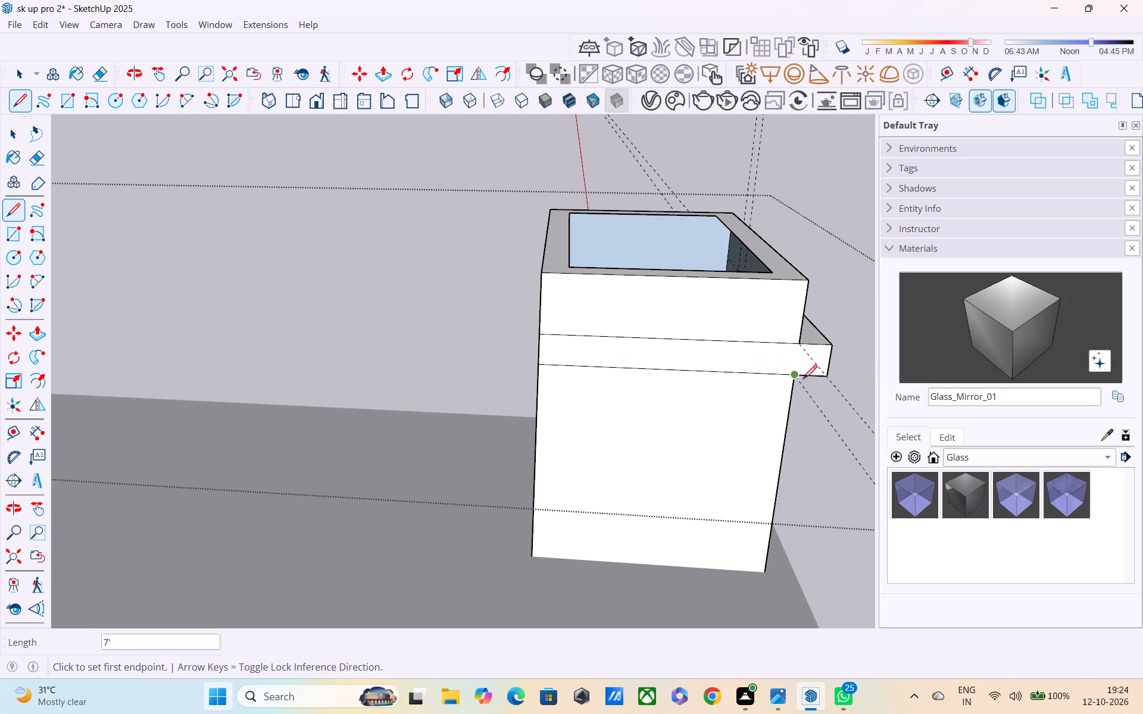
Push/pull the band between those lines out from the tower's side wall by about 6' 2", above the roof slab.
{"action": "key", "text": "p"}
{"action": "left_click", "coordinate": [775, 348]}
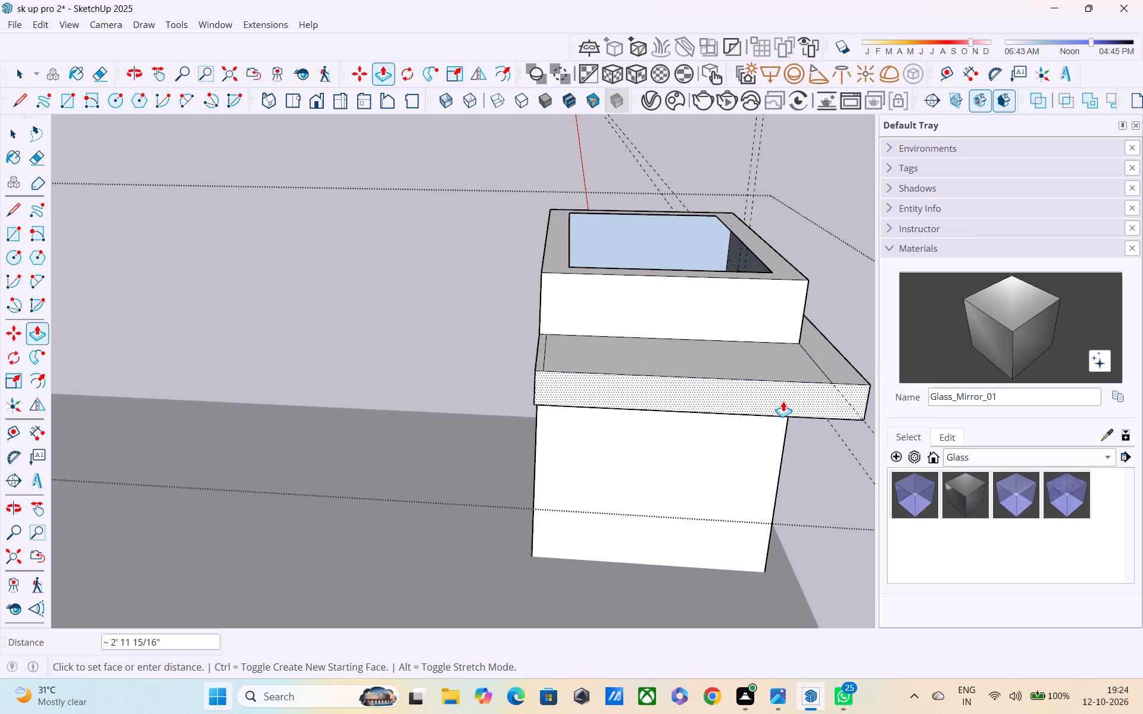
{"action": "scroll", "coordinate": [783, 402], "scroll_direction": "down", "scroll_amount": 3}
{"action": "middle_click_drag", "start_coordinate": [779, 411], "coordinate": [577, 409]}
{"action": "scroll", "coordinate": [574, 409], "scroll_direction": "down", "scroll_amount": 2}
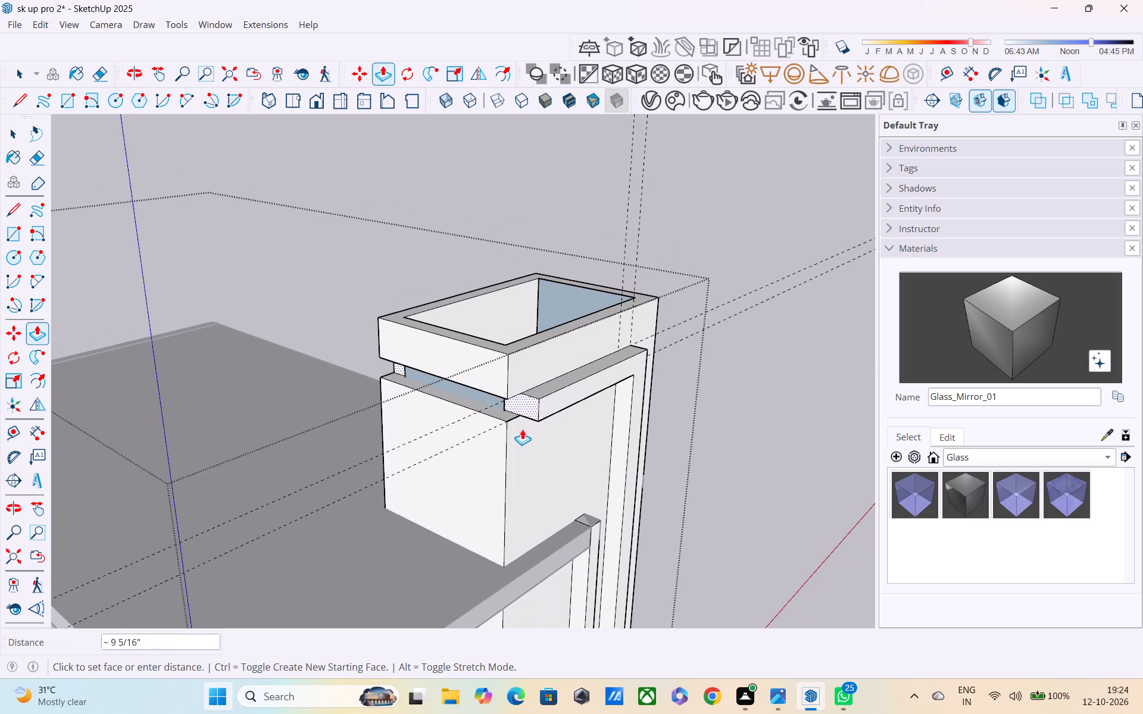
{"action": "scroll", "coordinate": [520, 430], "scroll_direction": "down", "scroll_amount": 2}
{"action": "middle_click_drag", "start_coordinate": [413, 462], "coordinate": [266, 400]}
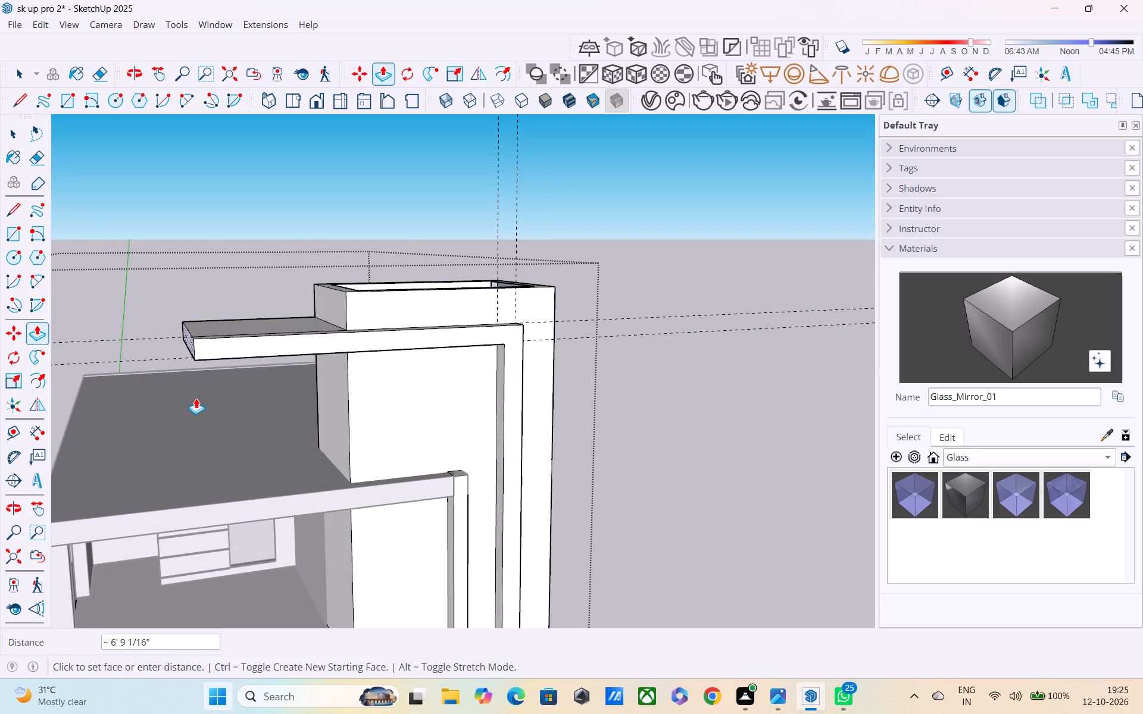
{"action": "middle_click_drag", "start_coordinate": [196, 398], "coordinate": [170, 394]}
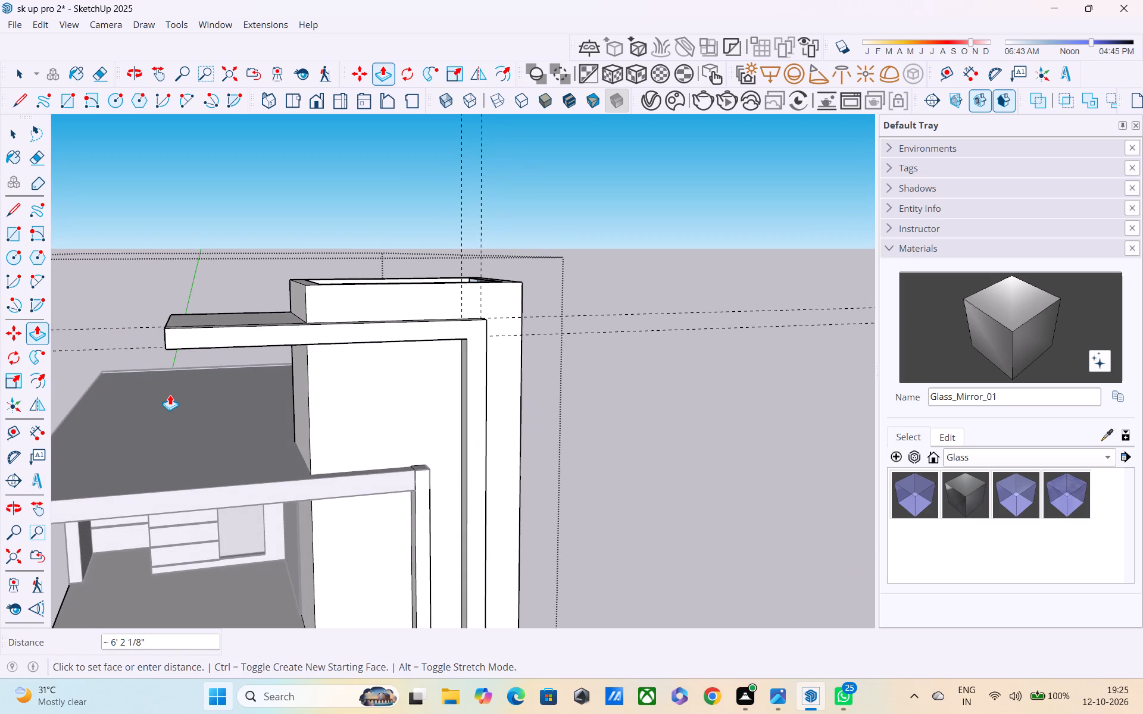
{"action": "left_click", "coordinate": [170, 394]}
Examine the projecting canopy and the L-shaped strip from several sides, comparing them with the tower and balcony frame.
{"action": "scroll", "coordinate": [181, 435], "scroll_direction": "down", "scroll_amount": 2}
{"action": "middle_click_drag", "start_coordinate": [182, 447], "coordinate": [213, 358]}
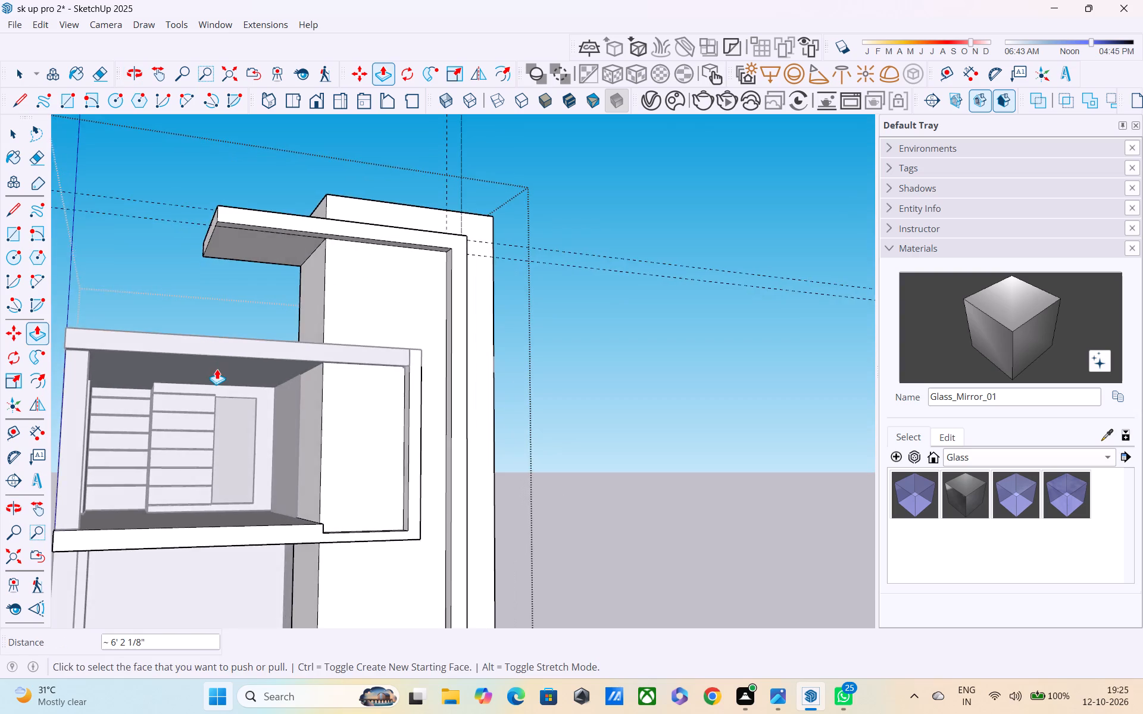
{"action": "scroll", "coordinate": [217, 371], "scroll_direction": "down", "scroll_amount": 3}
{"action": "middle_click_drag", "start_coordinate": [303, 412], "coordinate": [118, 490]}
{"action": "scroll", "coordinate": [129, 486], "scroll_direction": "down", "scroll_amount": 3}
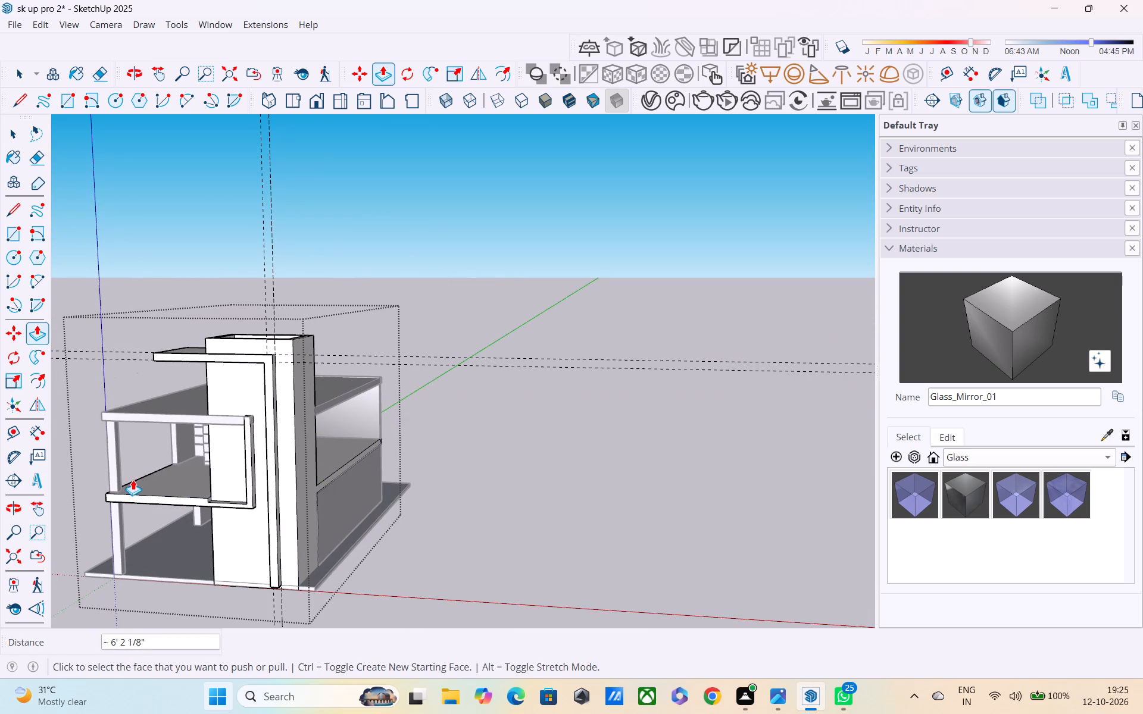
{"action": "scroll", "coordinate": [171, 459], "scroll_direction": "up", "scroll_amount": 1}
{"action": "middle_click_drag", "start_coordinate": [229, 449], "coordinate": [340, 439]}
{"action": "scroll", "coordinate": [341, 439], "scroll_direction": "up", "scroll_amount": 3}
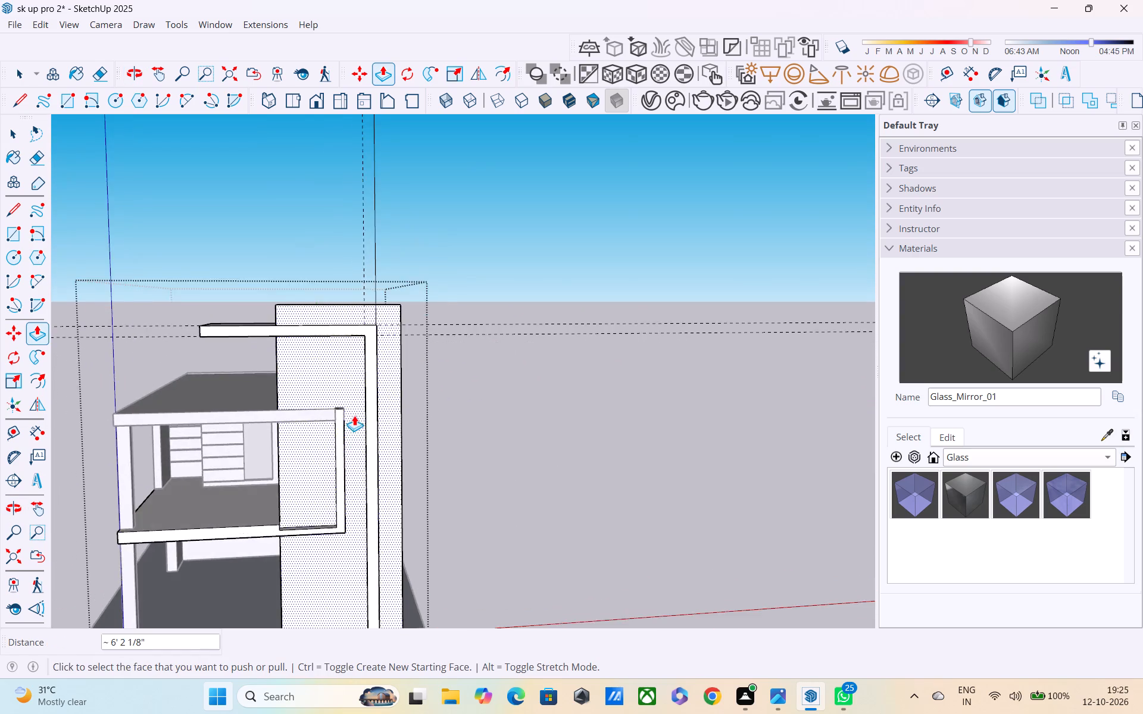
{"action": "scroll", "coordinate": [354, 415], "scroll_direction": "up", "scroll_amount": 2}
{"action": "key", "text": "space"}
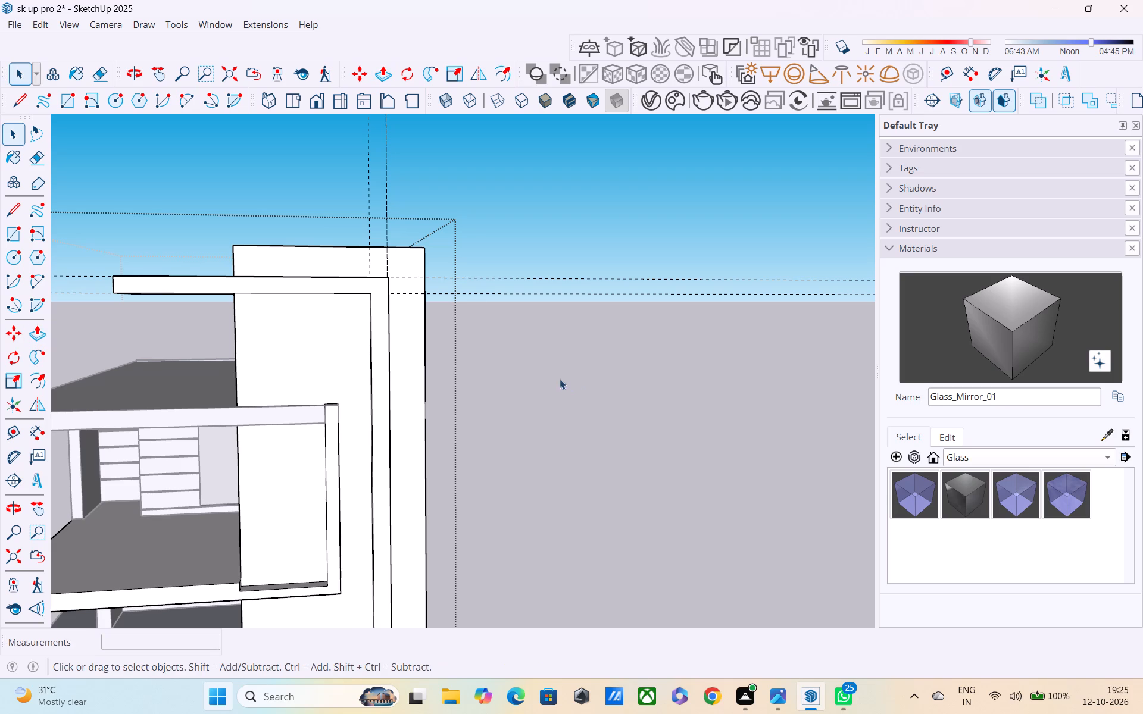
{"action": "middle_click_drag", "start_coordinate": [381, 382], "coordinate": [548, 380]}
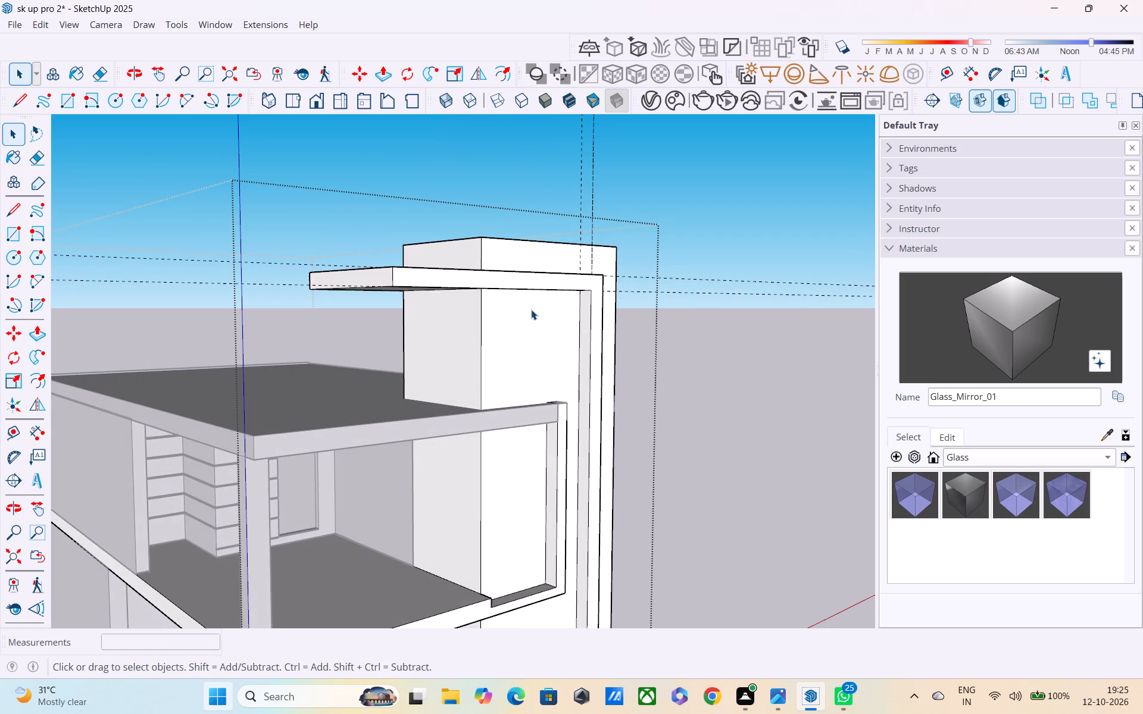
{"action": "double_click", "coordinate": [532, 309]}
{"action": "double_click", "coordinate": [488, 277]}
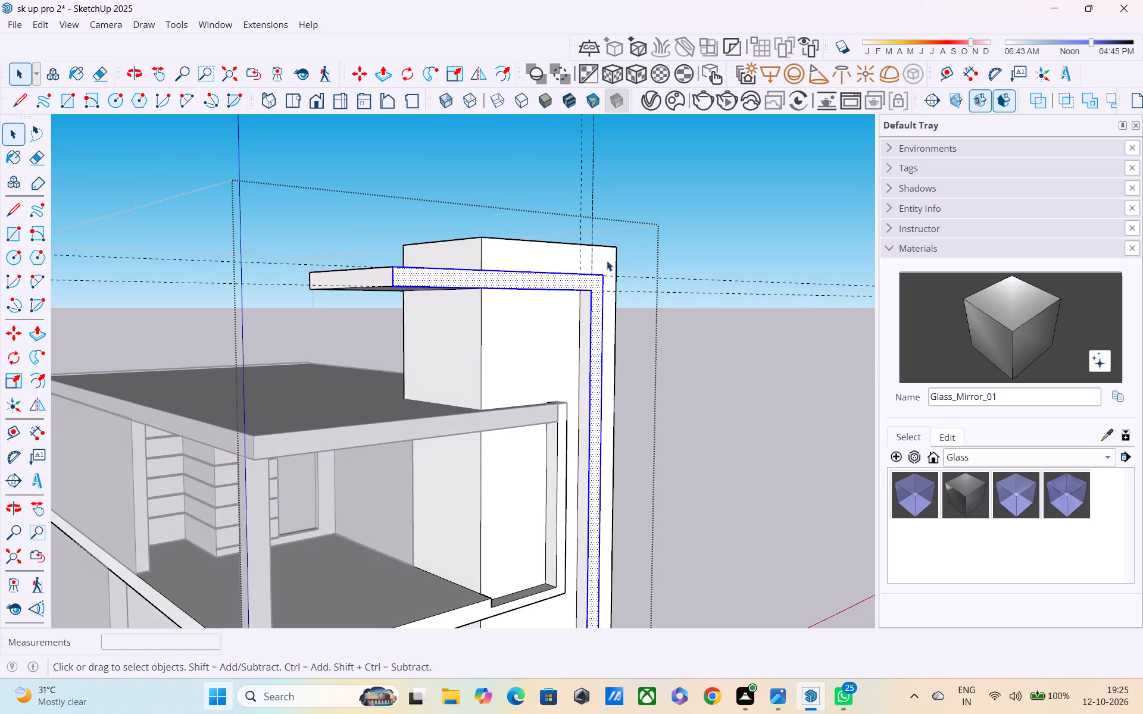
{"action": "left_click", "coordinate": [345, 361]}
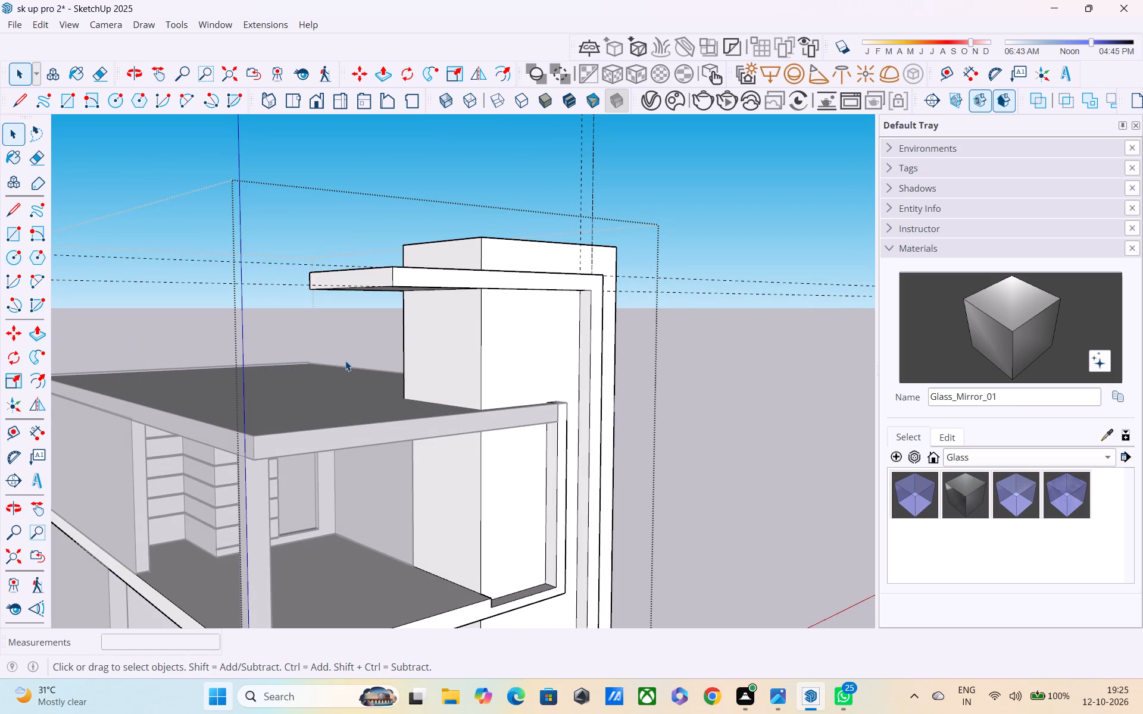
{"action": "middle_click_drag", "start_coordinate": [554, 312], "coordinate": [557, 284]}
{"action": "scroll", "coordinate": [557, 294], "scroll_direction": "down", "scroll_amount": 6}
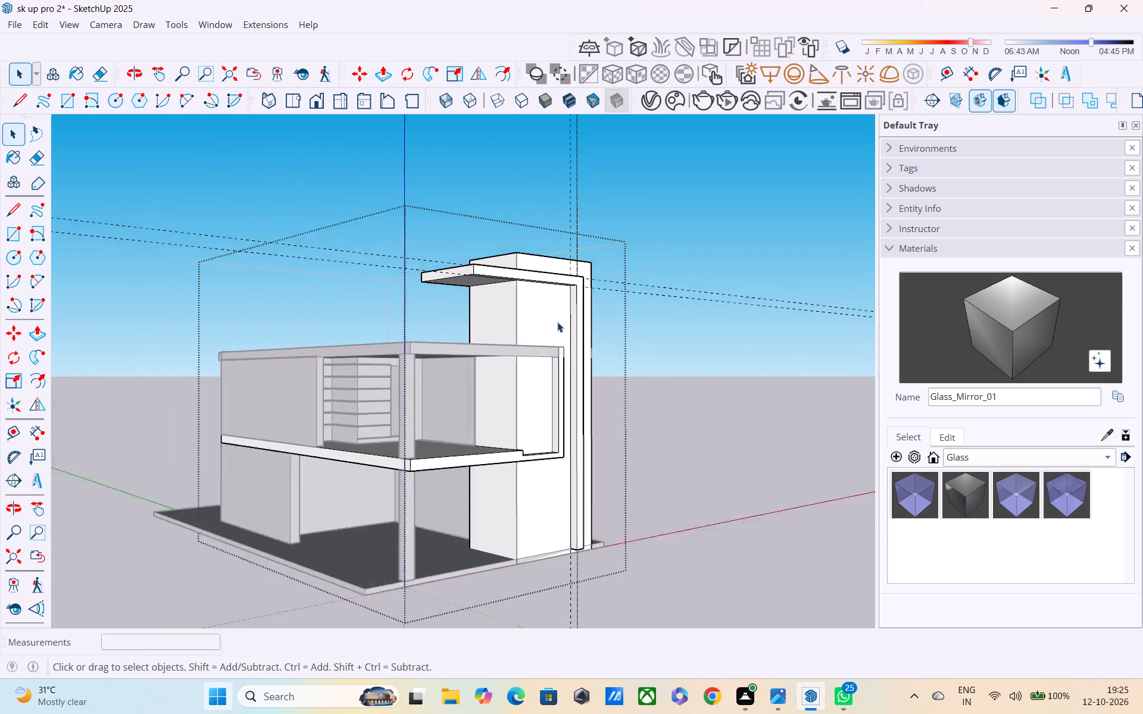
{"action": "scroll", "coordinate": [557, 322], "scroll_direction": "down", "scroll_amount": 2}
{"action": "middle_click_drag", "start_coordinate": [557, 330], "coordinate": [495, 365]}
{"action": "scroll", "coordinate": [496, 368], "scroll_direction": "up", "scroll_amount": 1}
{"action": "scroll", "coordinate": [600, 317], "scroll_direction": "up", "scroll_amount": 2}
{"action": "middle_click_drag", "start_coordinate": [621, 284], "coordinate": [595, 270]}
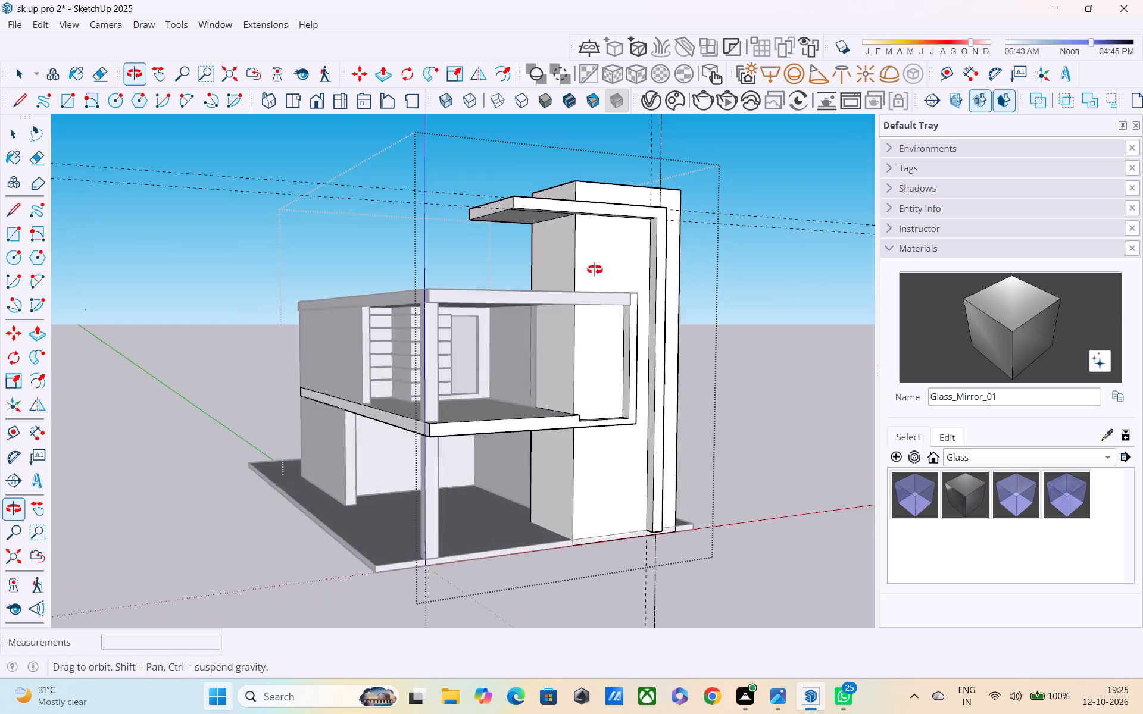
{"action": "middle_click_drag", "start_coordinate": [595, 270], "coordinate": [583, 267]}
Draw two parallel lines, each about 10 1/4" long, across the inner side of the strip's vertical leg, just below the canopy.
{"action": "key", "text": "l"}
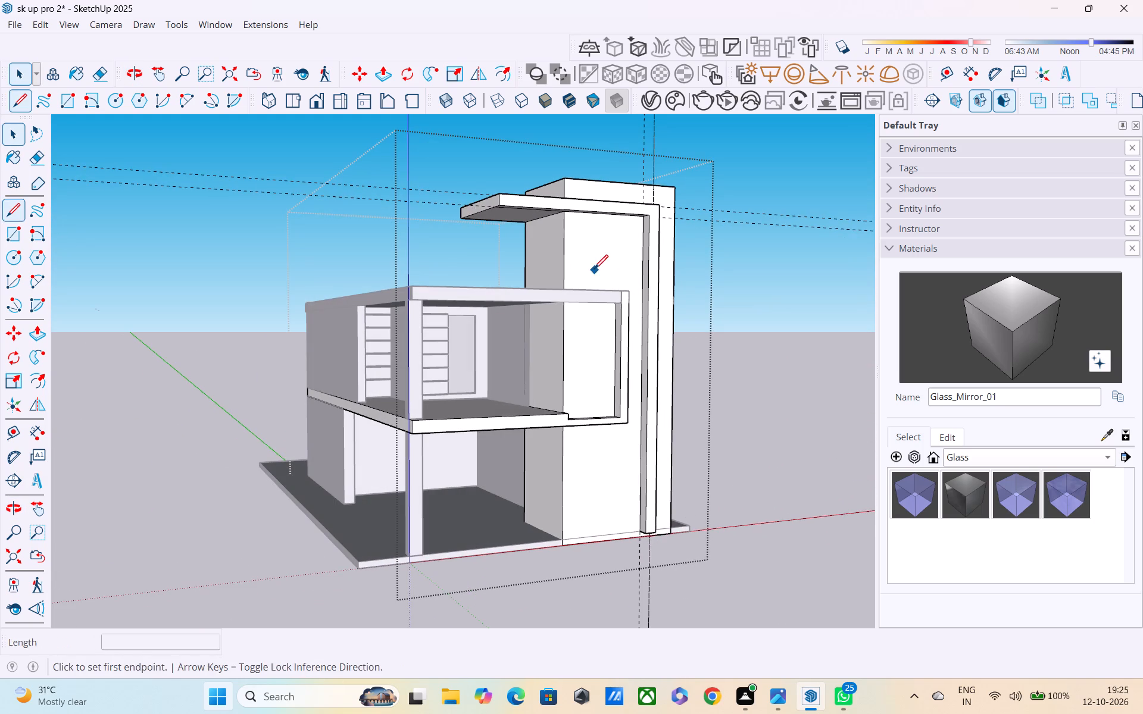
{"action": "middle_click_drag", "start_coordinate": [601, 273], "coordinate": [729, 271]}
{"action": "scroll", "coordinate": [724, 271], "scroll_direction": "up", "scroll_amount": 1}
{"action": "scroll", "coordinate": [677, 243], "scroll_direction": "up", "scroll_amount": 3}
{"action": "middle_click_drag", "start_coordinate": [673, 243], "coordinate": [685, 238]}
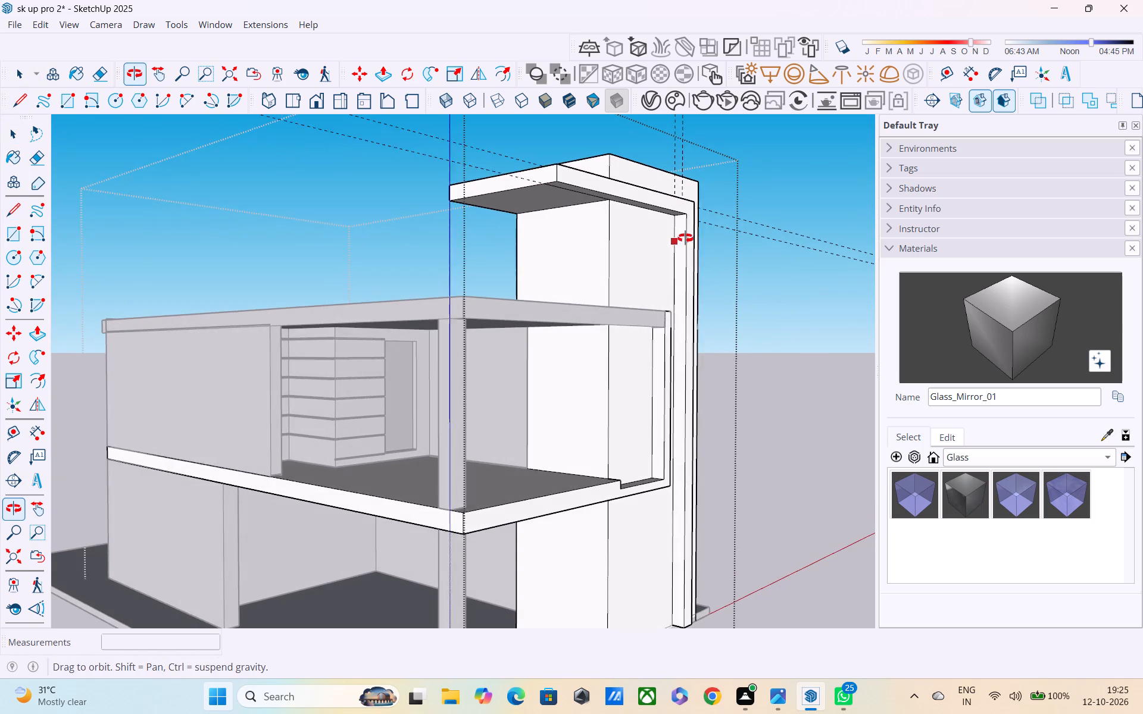
{"action": "middle_click_drag", "start_coordinate": [685, 238], "coordinate": [689, 235]}
{"action": "scroll", "coordinate": [689, 241], "scroll_direction": "up", "scroll_amount": 2}
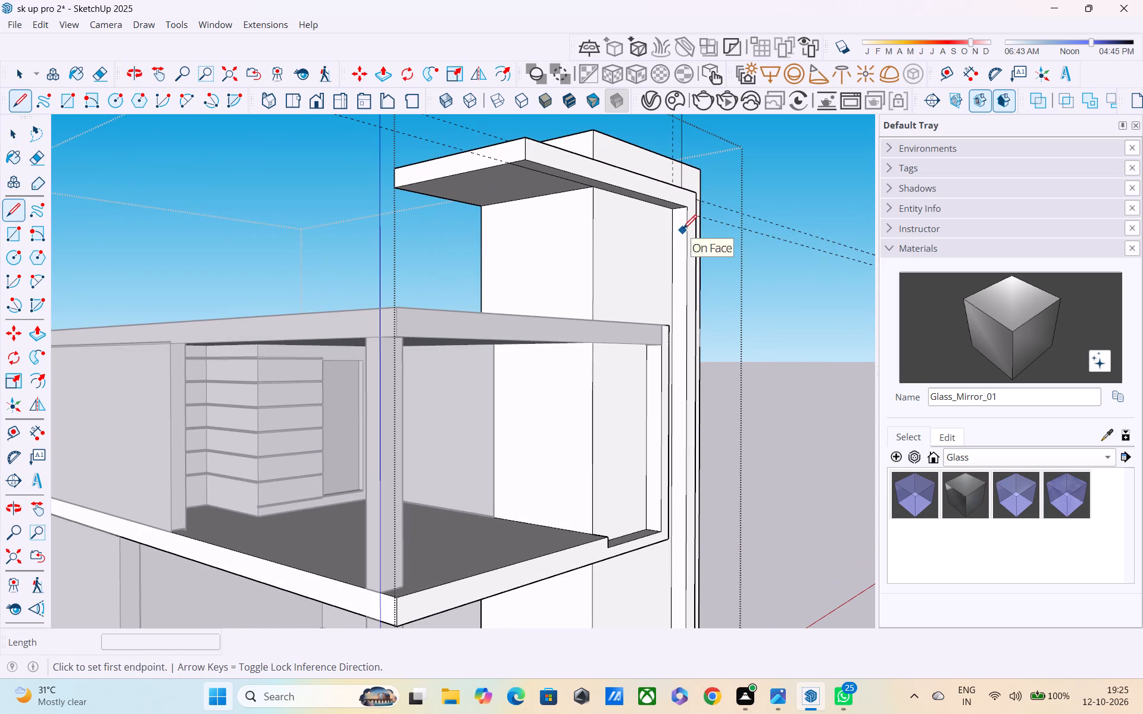
{"action": "left_click", "coordinate": [687, 226]}
{"action": "left_click", "coordinate": [670, 226]}
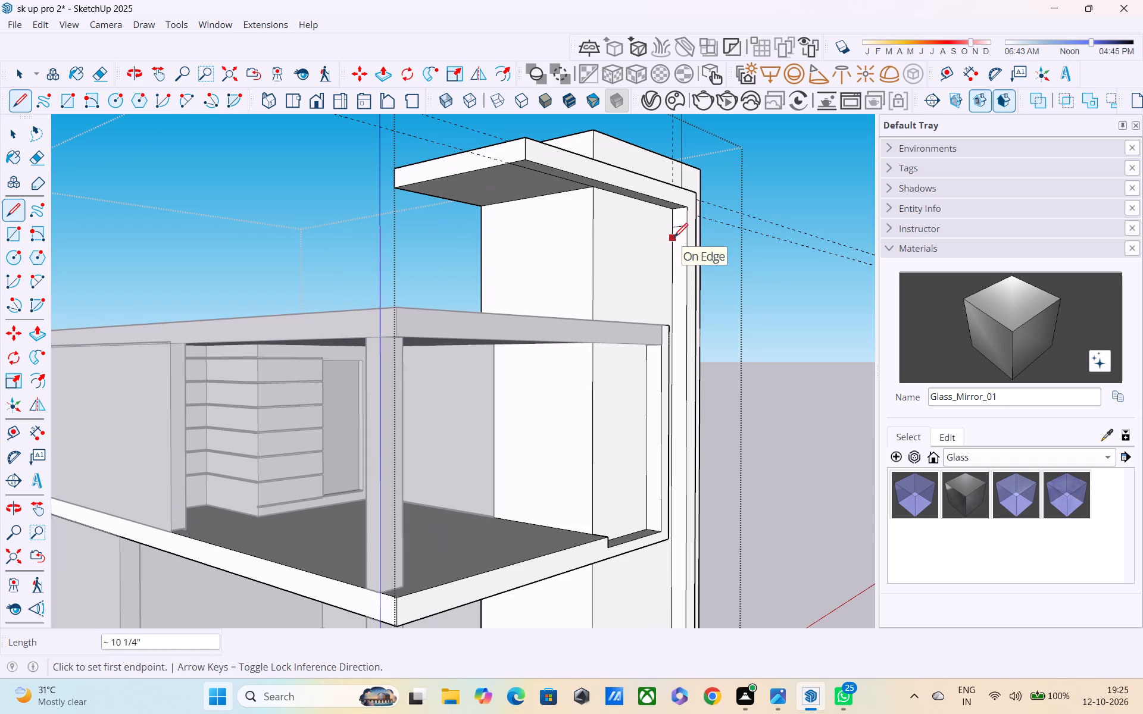
{"action": "left_click", "coordinate": [673, 240]}
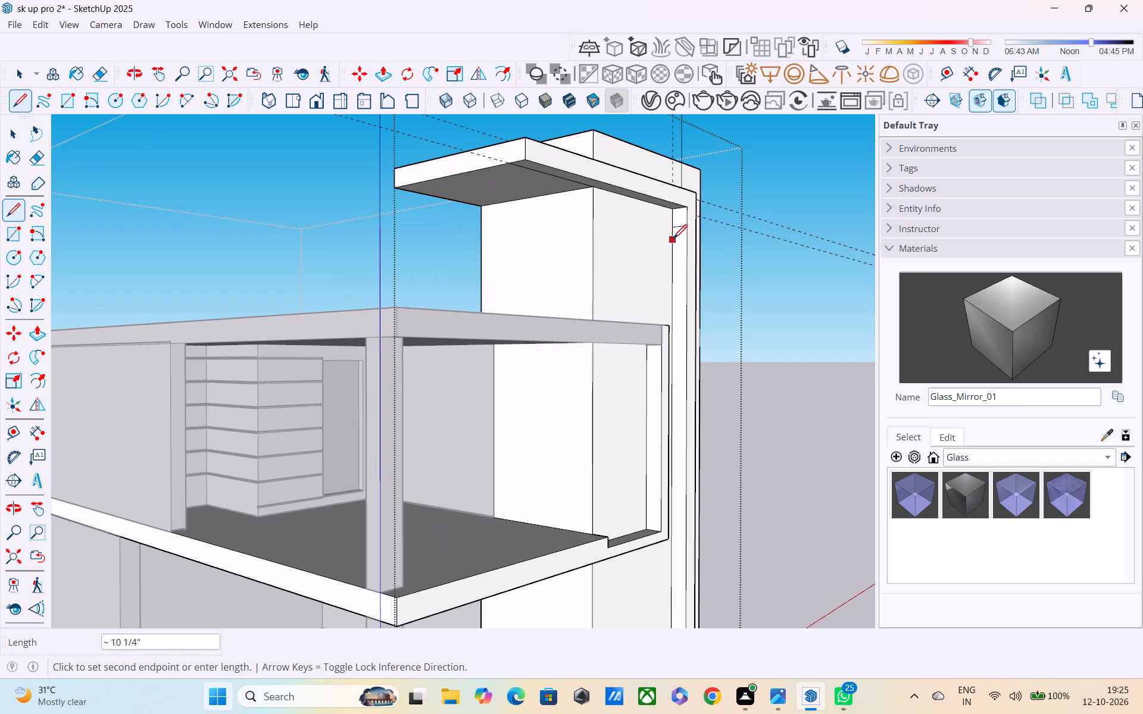
{"action": "left_click", "coordinate": [685, 241]}
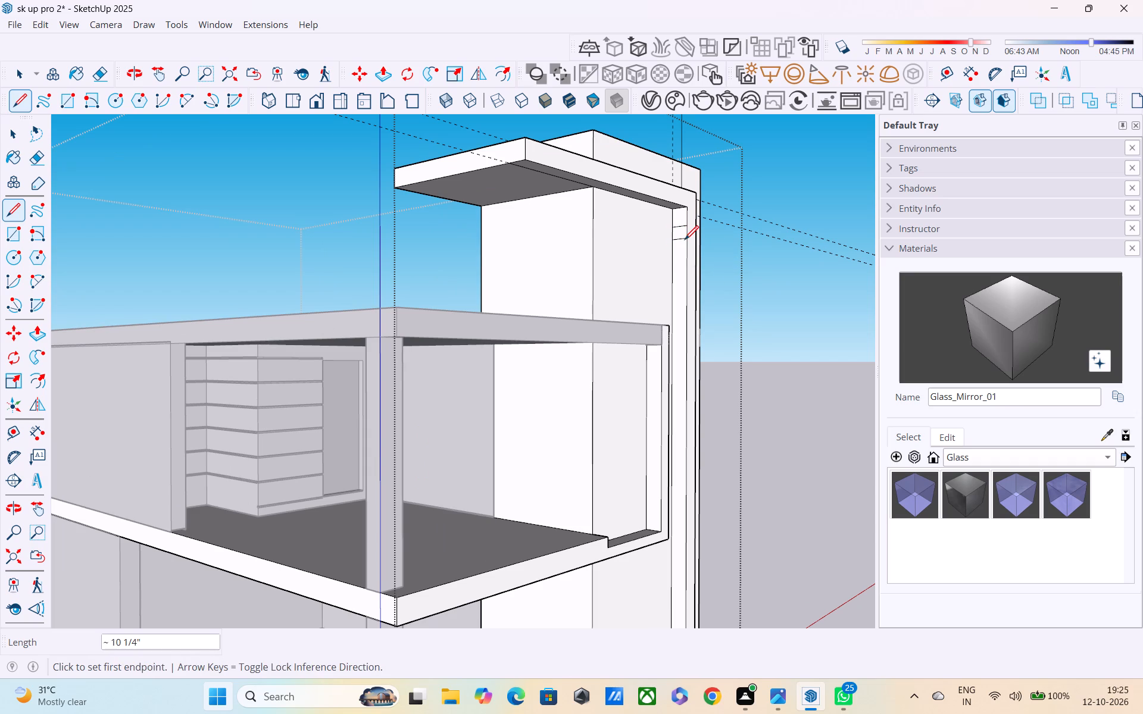
Push/pull the small face between those two lines out toward the balcony side by about 1' 9".
{"action": "key", "text": "p"}
{"action": "left_click", "coordinate": [681, 229]}
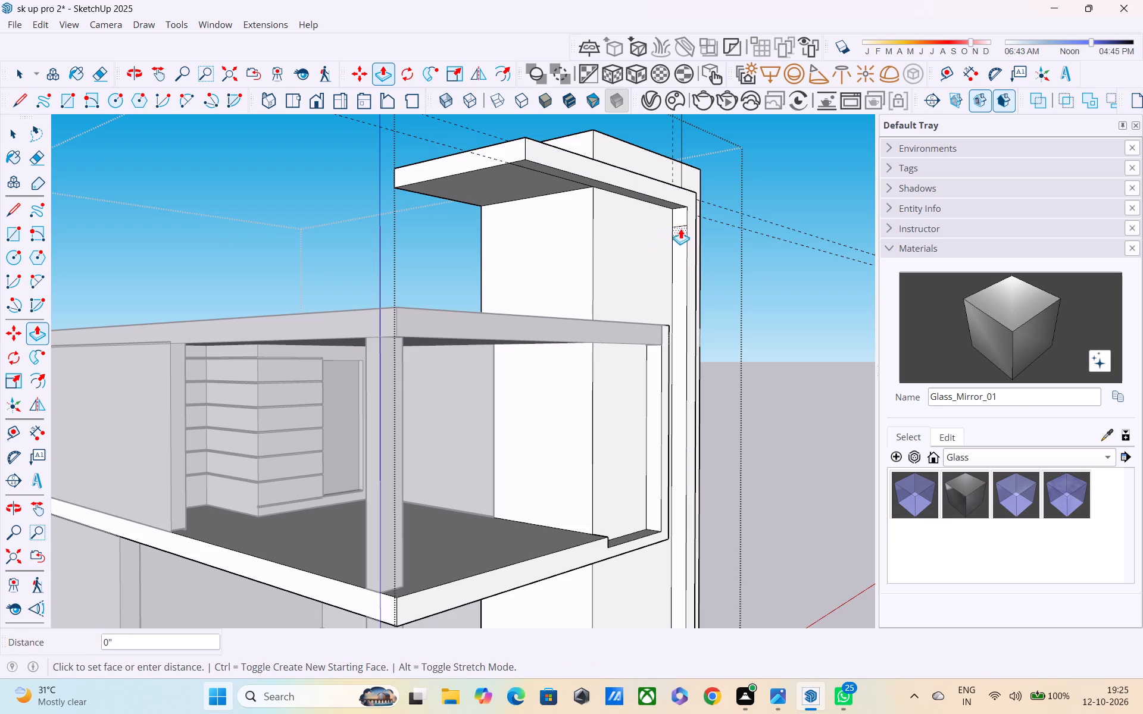
{"action": "middle_click_drag", "start_coordinate": [654, 245], "coordinate": [487, 310]}
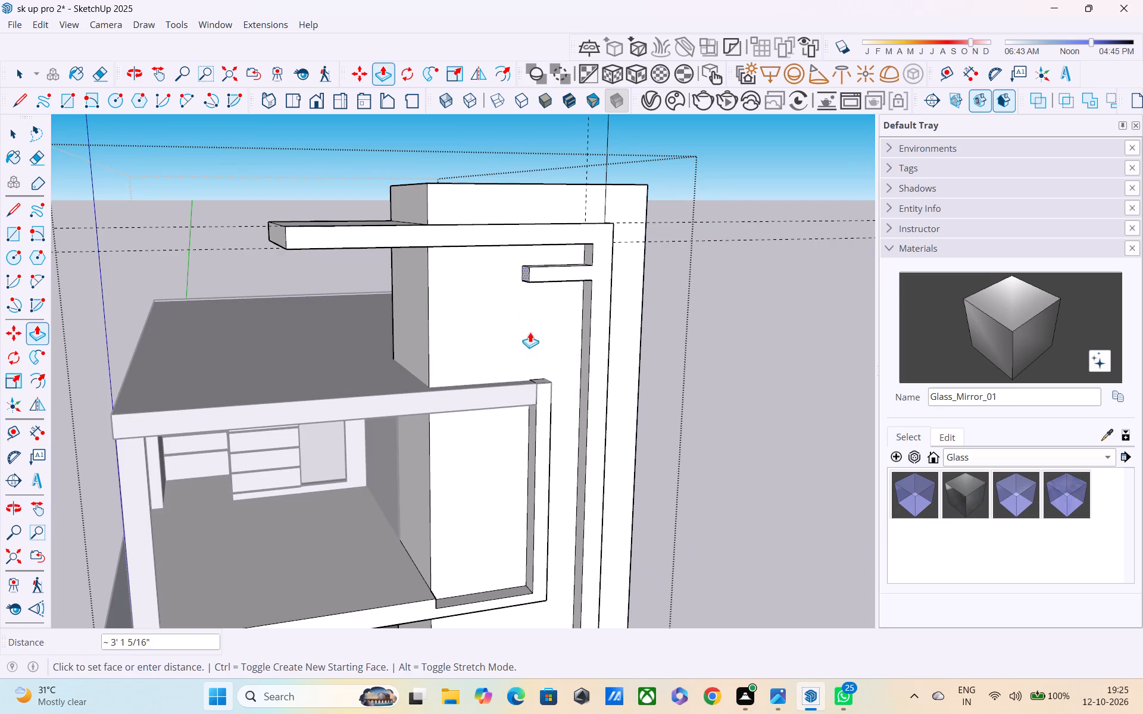
{"action": "middle_click_drag", "start_coordinate": [530, 333], "coordinate": [453, 314]}
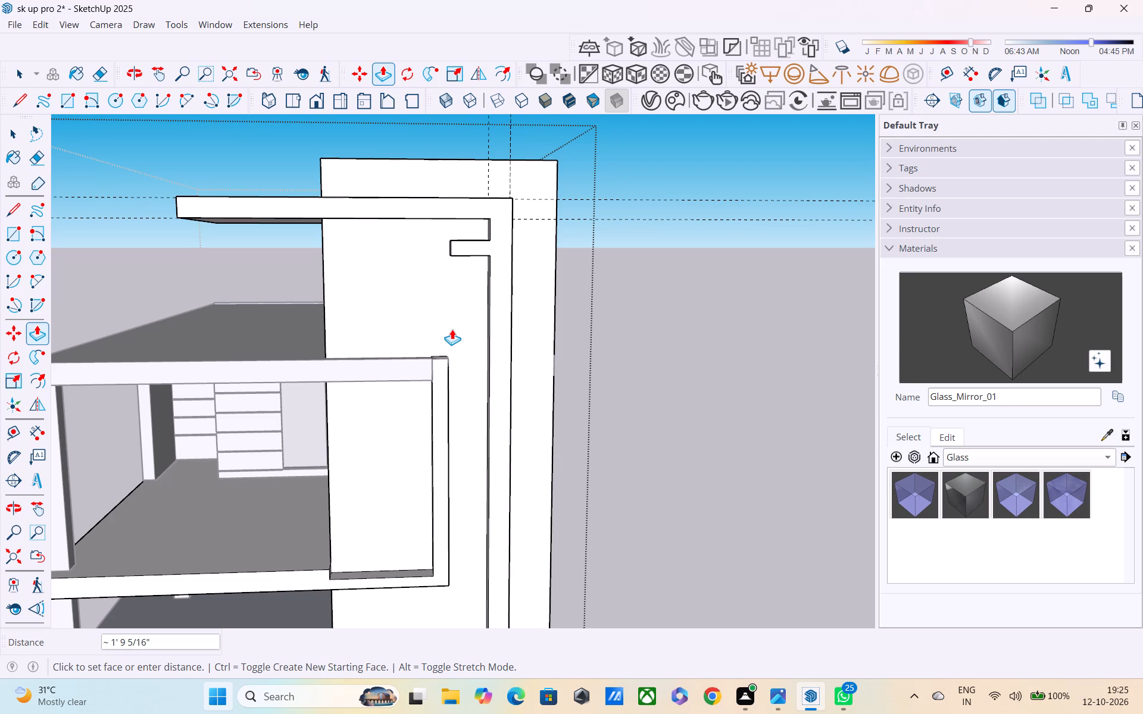
{"action": "left_click", "coordinate": [452, 329]}
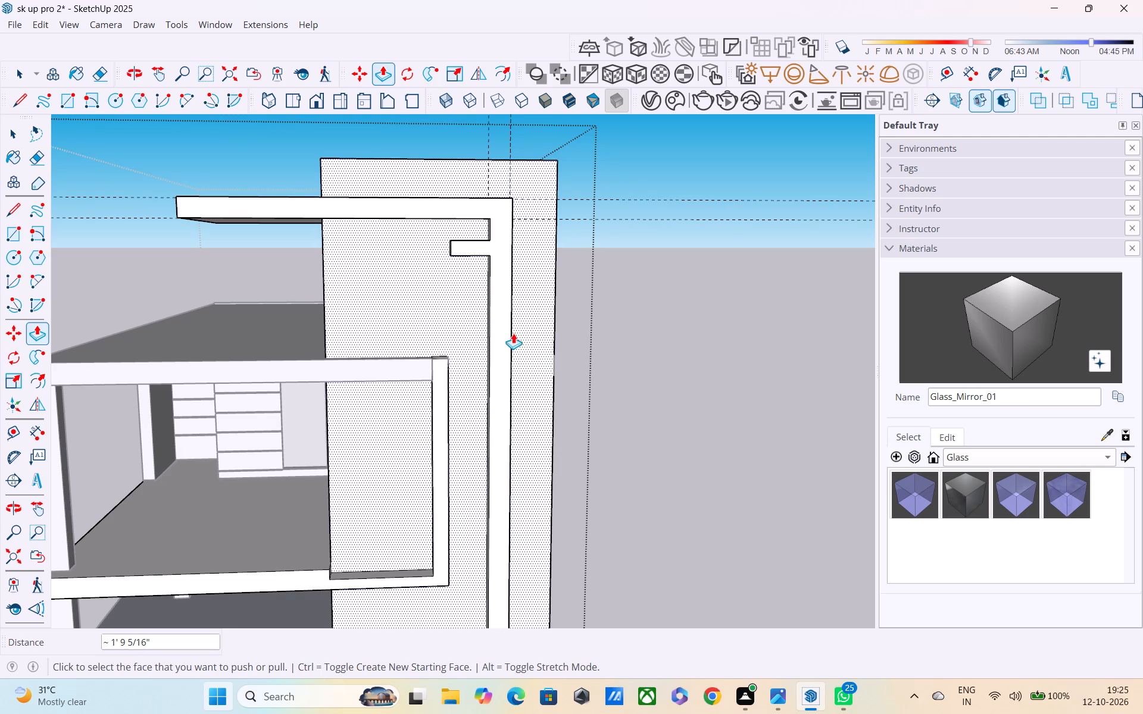
{"action": "key", "text": "Escape"}
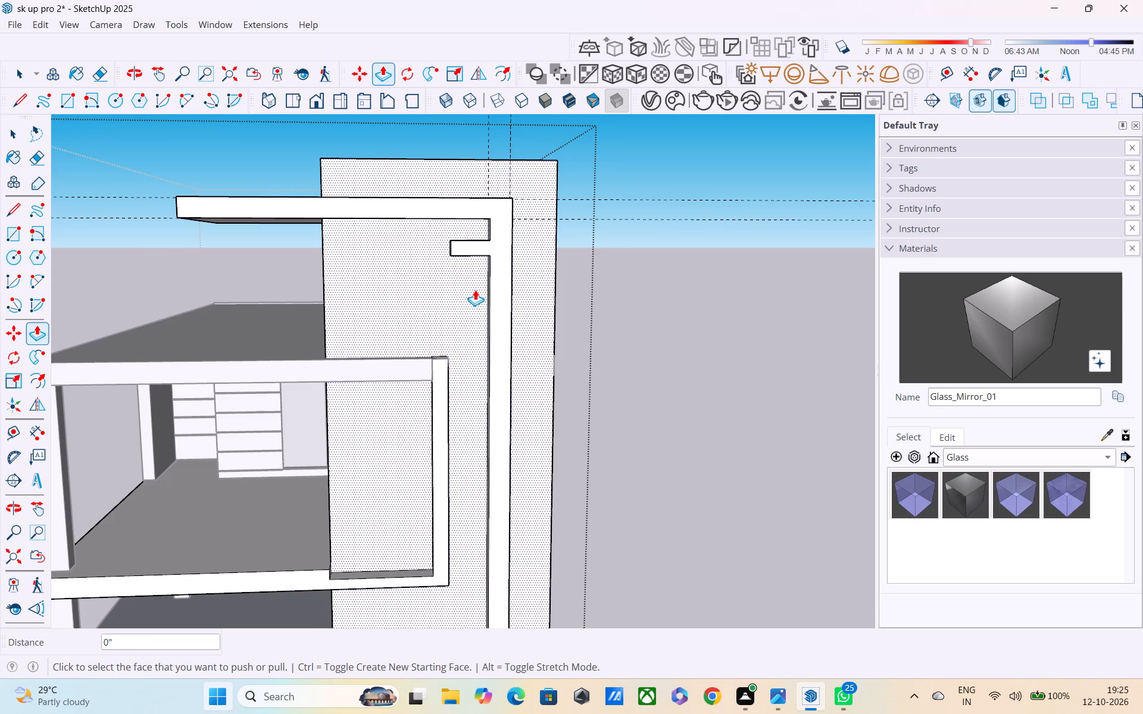
Draw a line about 10 1/4" long across the underside of the short projection, near its free end.
{"action": "middle_click_drag", "start_coordinate": [470, 278], "coordinate": [476, 183]}
{"action": "key", "text": "l"}
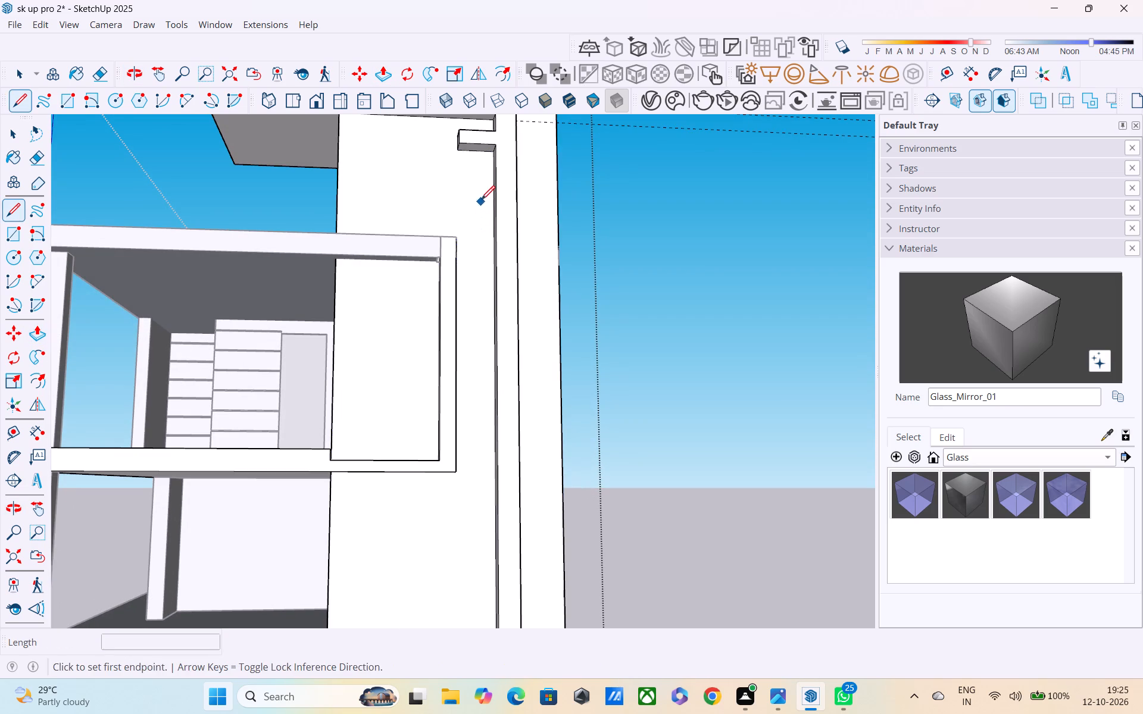
{"action": "middle_click_drag", "start_coordinate": [463, 165], "coordinate": [470, 201]}
{"action": "middle_click_drag", "start_coordinate": [471, 220], "coordinate": [477, 243]}
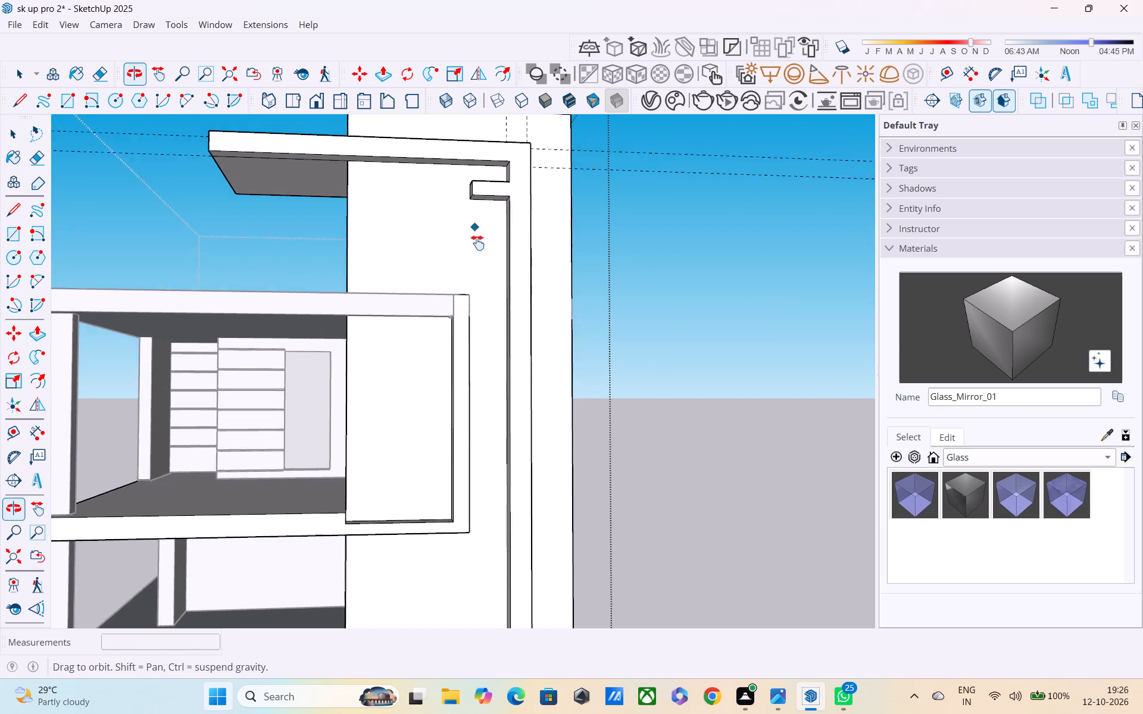
{"action": "middle_click_drag", "start_coordinate": [477, 243], "coordinate": [479, 359]}
{"action": "middle_click_drag", "start_coordinate": [476, 329], "coordinate": [484, 240]}
{"action": "scroll", "coordinate": [499, 219], "scroll_direction": "up", "scroll_amount": 3}
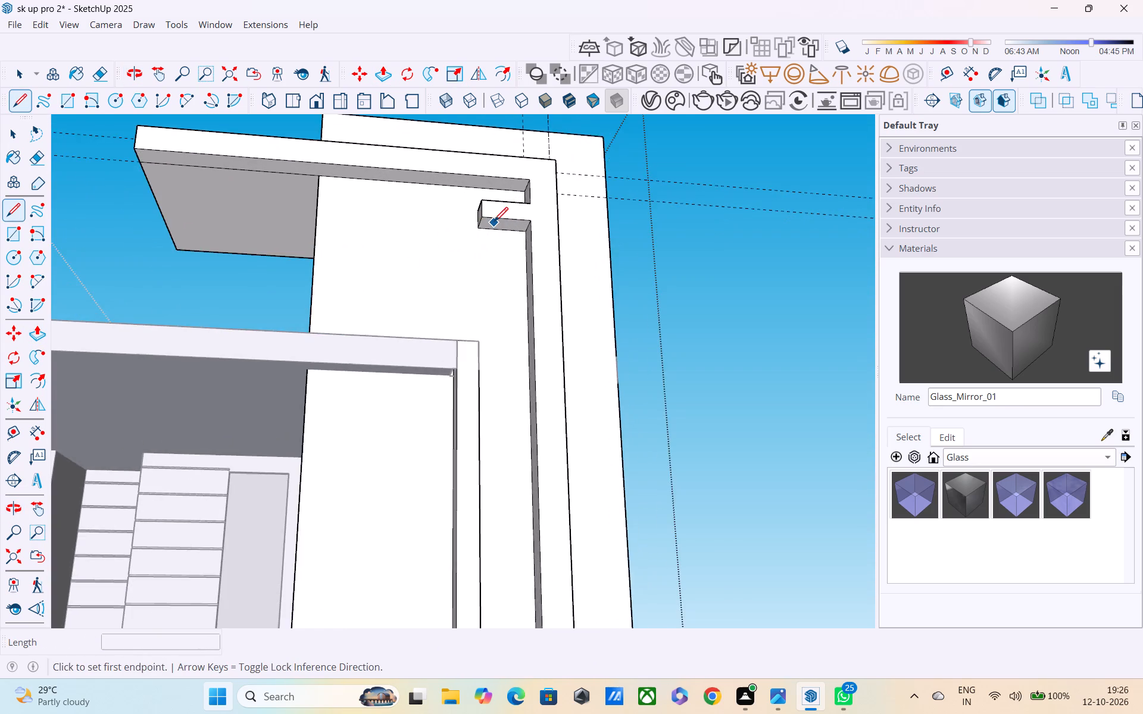
{"action": "scroll", "coordinate": [494, 223], "scroll_direction": "up", "scroll_amount": 3}
{"action": "left_click", "coordinate": [494, 215]}
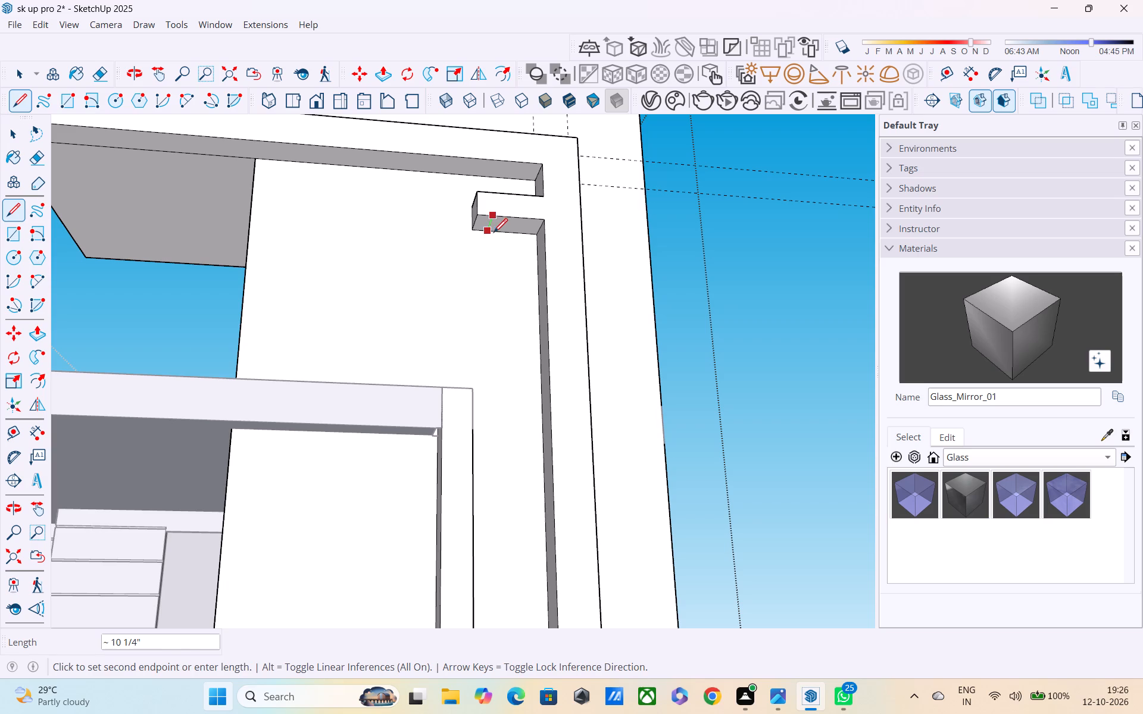
{"action": "left_click", "coordinate": [494, 234]}
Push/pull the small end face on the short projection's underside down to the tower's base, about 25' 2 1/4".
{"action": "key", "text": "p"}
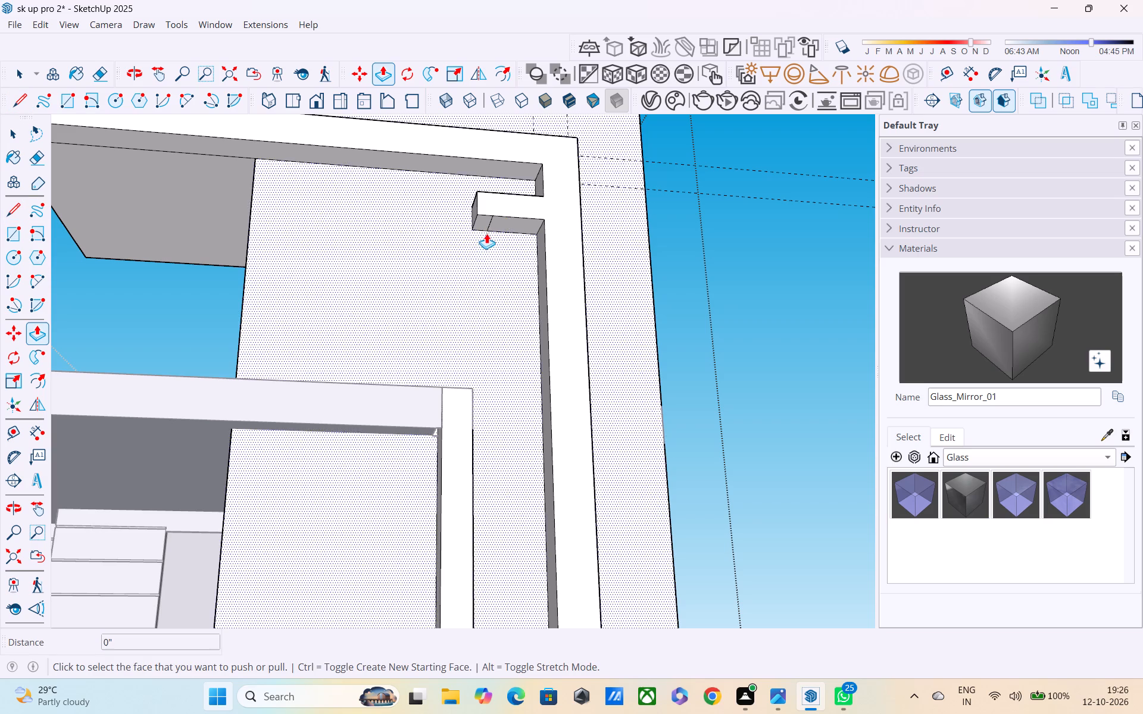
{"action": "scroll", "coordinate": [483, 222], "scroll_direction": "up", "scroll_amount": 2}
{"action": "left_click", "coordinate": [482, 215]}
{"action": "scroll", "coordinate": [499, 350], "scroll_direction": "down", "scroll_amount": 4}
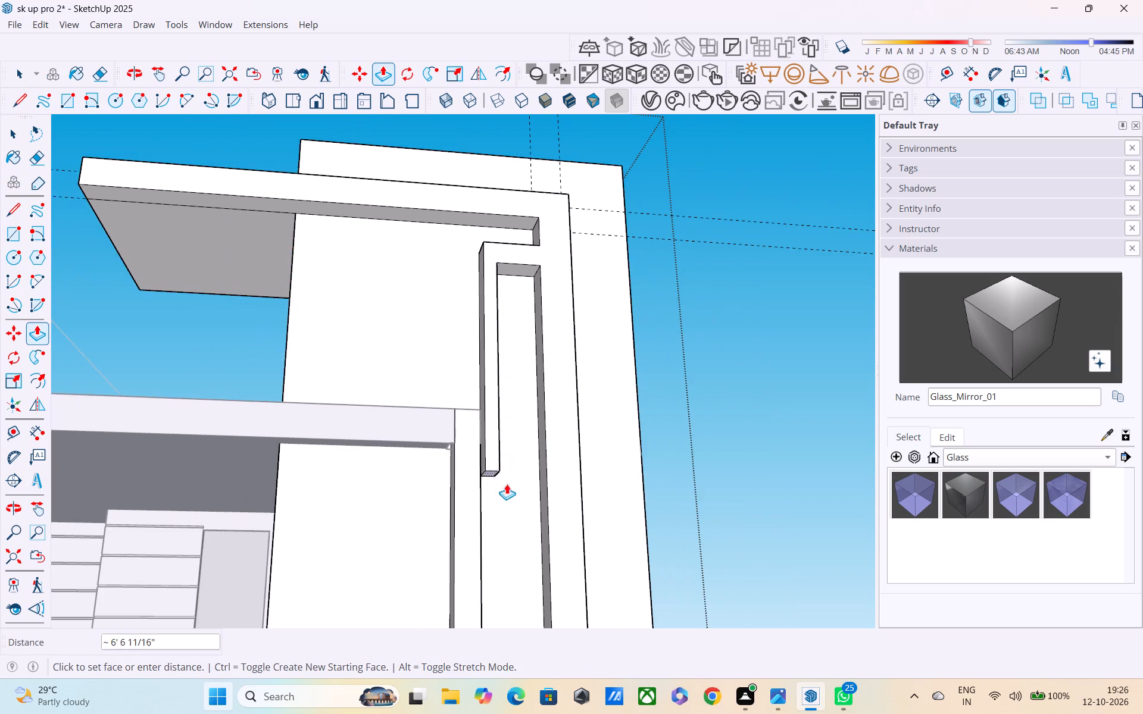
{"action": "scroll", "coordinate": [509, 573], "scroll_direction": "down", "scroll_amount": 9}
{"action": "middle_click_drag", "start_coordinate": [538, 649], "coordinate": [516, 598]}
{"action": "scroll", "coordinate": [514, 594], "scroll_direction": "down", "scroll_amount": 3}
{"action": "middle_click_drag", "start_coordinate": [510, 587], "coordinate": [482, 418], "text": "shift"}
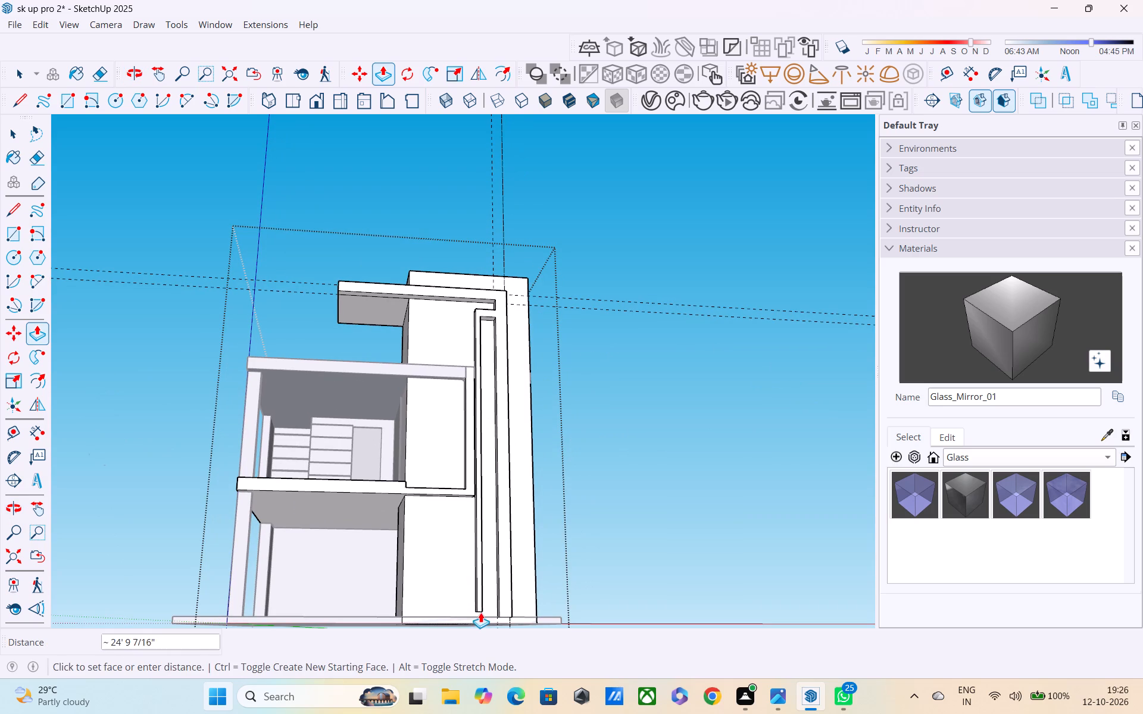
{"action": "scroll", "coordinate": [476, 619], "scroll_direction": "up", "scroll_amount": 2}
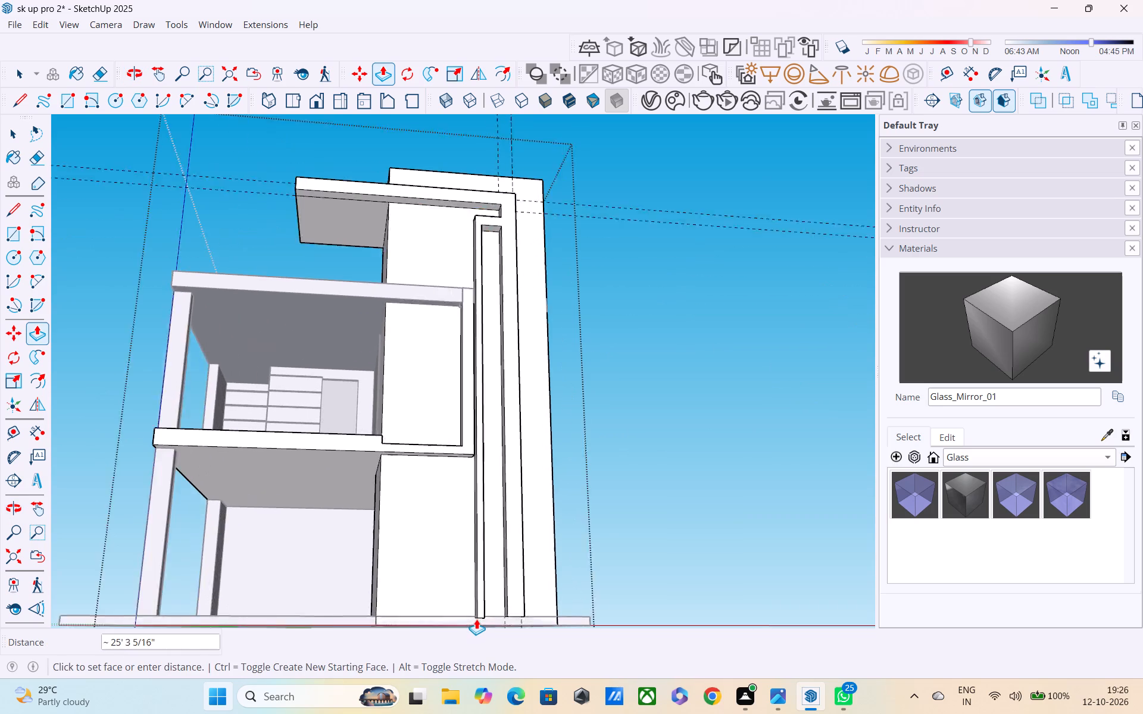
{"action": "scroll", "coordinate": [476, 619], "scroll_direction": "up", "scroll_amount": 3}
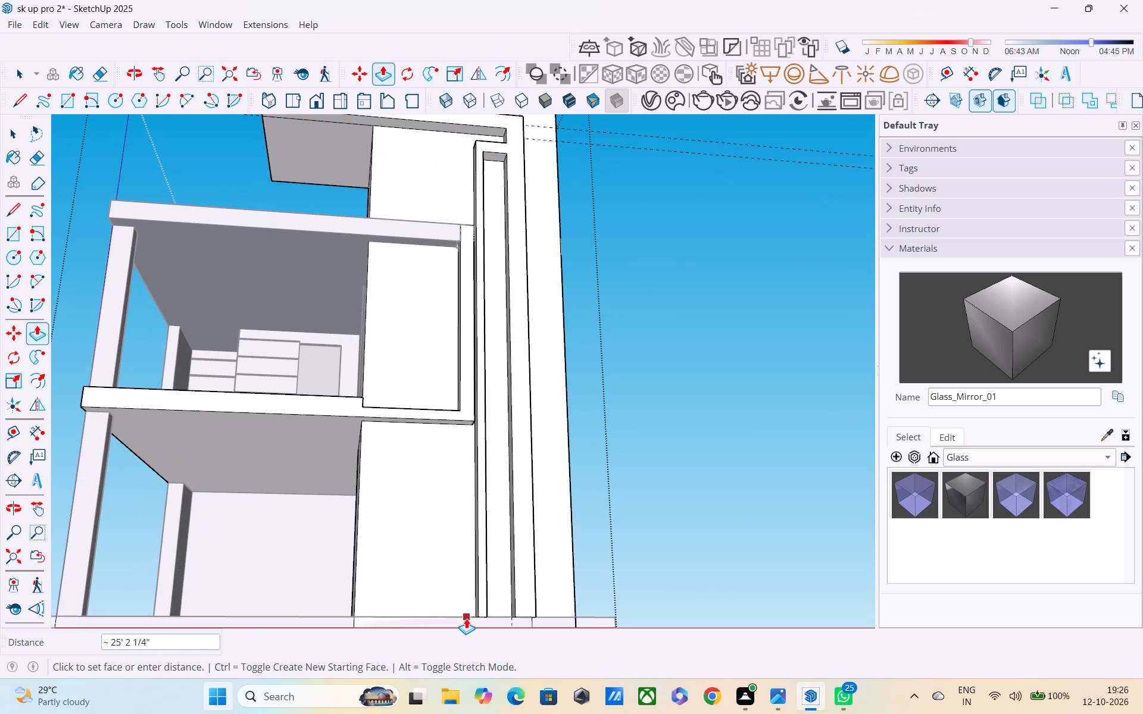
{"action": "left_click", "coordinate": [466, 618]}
Examine the nested vertical leg, the canopy and the L-shaped strip from several sides of the tower.
{"action": "scroll", "coordinate": [473, 572], "scroll_direction": "down", "scroll_amount": 1}
{"action": "middle_click_drag", "start_coordinate": [491, 567], "coordinate": [482, 642]}
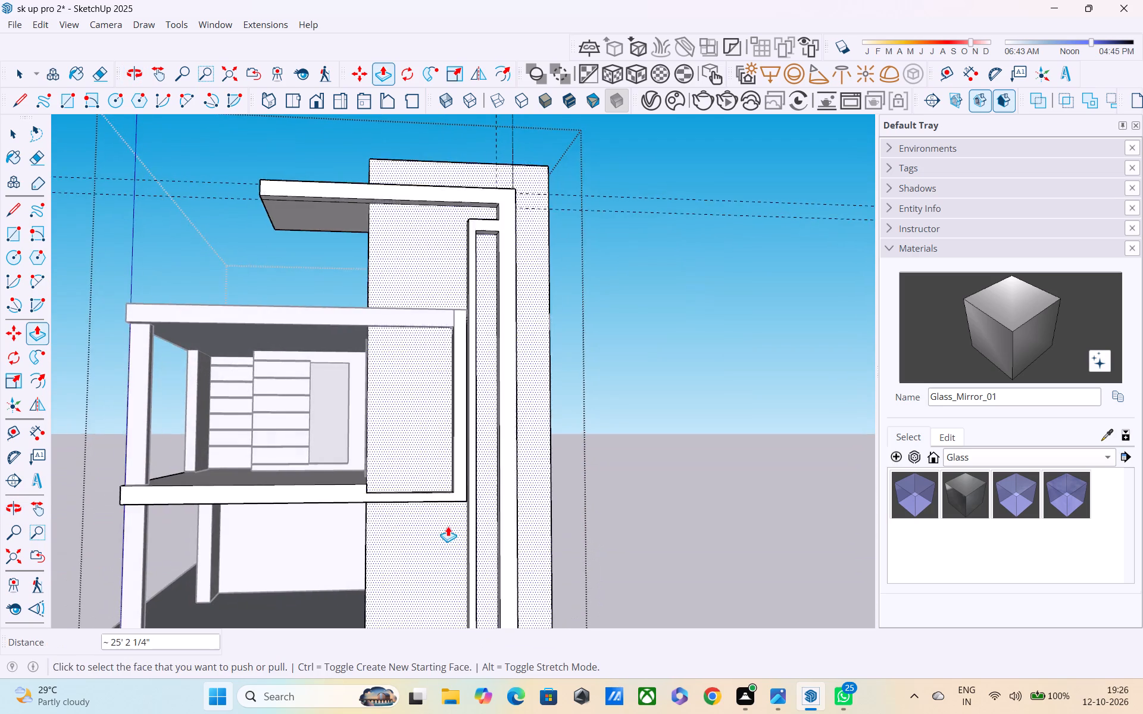
{"action": "scroll", "coordinate": [448, 521], "scroll_direction": "down", "scroll_amount": 4}
{"action": "middle_click_drag", "start_coordinate": [496, 491], "coordinate": [349, 534]}
{"action": "scroll", "coordinate": [379, 493], "scroll_direction": "up", "scroll_amount": 2}
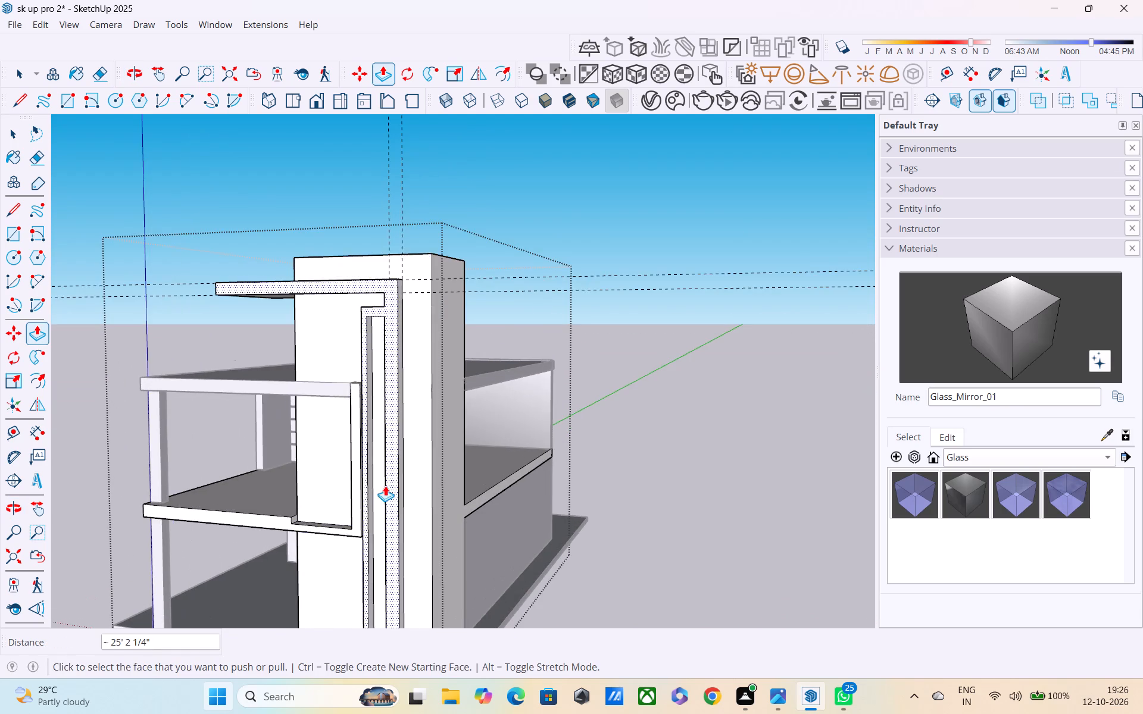
{"action": "middle_click_drag", "start_coordinate": [385, 486], "coordinate": [579, 498]}
{"action": "scroll", "coordinate": [580, 497], "scroll_direction": "up", "scroll_amount": 1}
{"action": "scroll", "coordinate": [533, 473], "scroll_direction": "up", "scroll_amount": 2}
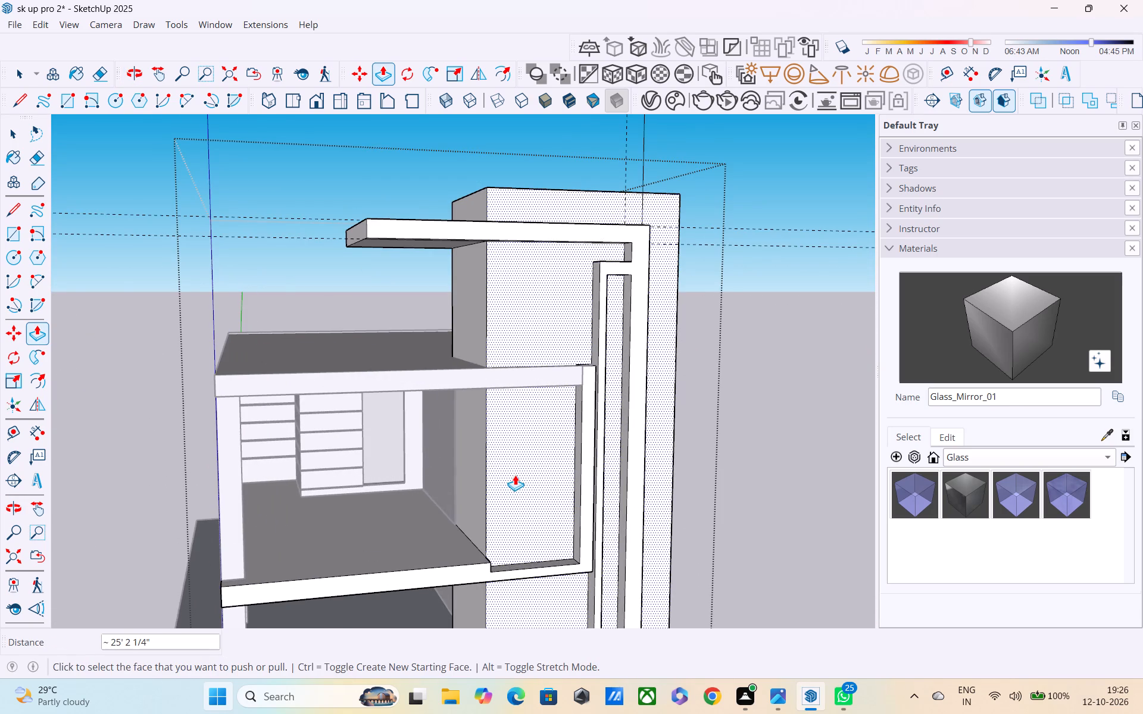
{"action": "scroll", "coordinate": [515, 475], "scroll_direction": "down", "scroll_amount": 4}
{"action": "middle_click_drag", "start_coordinate": [587, 475], "coordinate": [488, 469]}
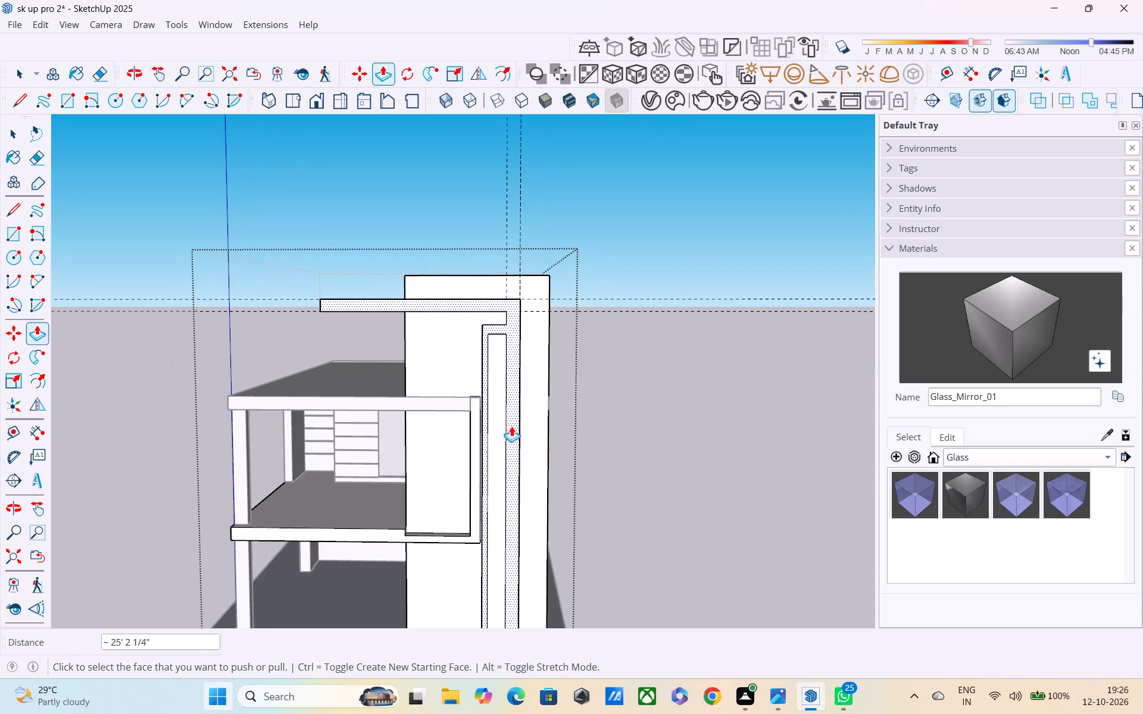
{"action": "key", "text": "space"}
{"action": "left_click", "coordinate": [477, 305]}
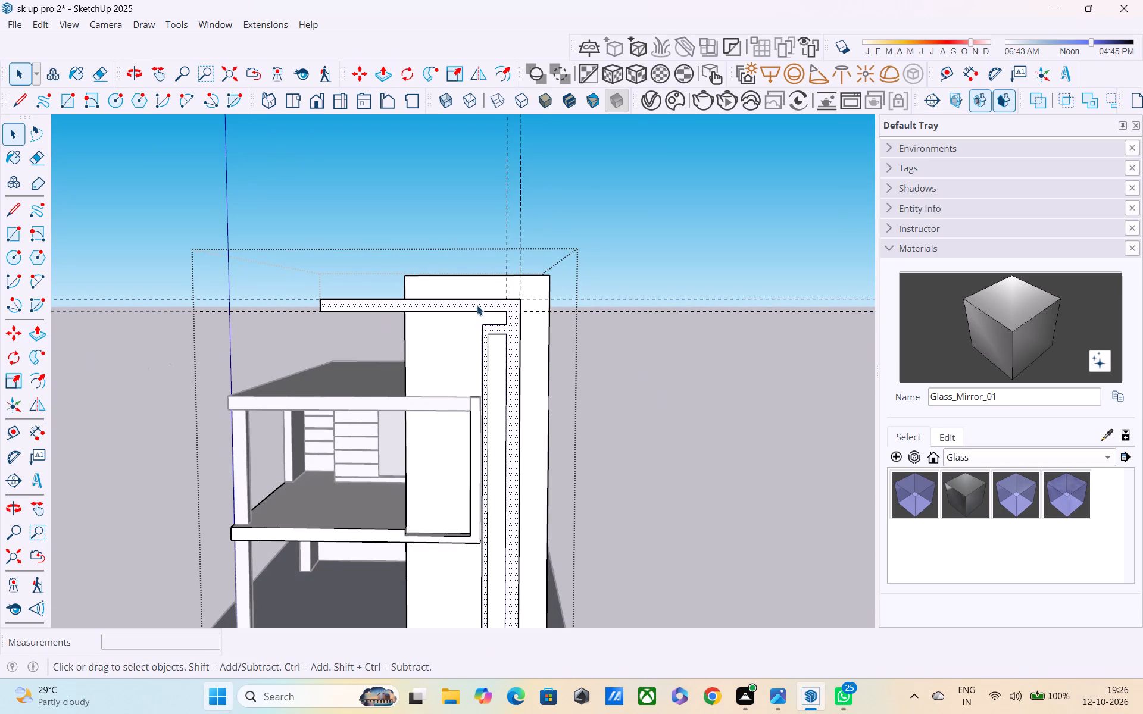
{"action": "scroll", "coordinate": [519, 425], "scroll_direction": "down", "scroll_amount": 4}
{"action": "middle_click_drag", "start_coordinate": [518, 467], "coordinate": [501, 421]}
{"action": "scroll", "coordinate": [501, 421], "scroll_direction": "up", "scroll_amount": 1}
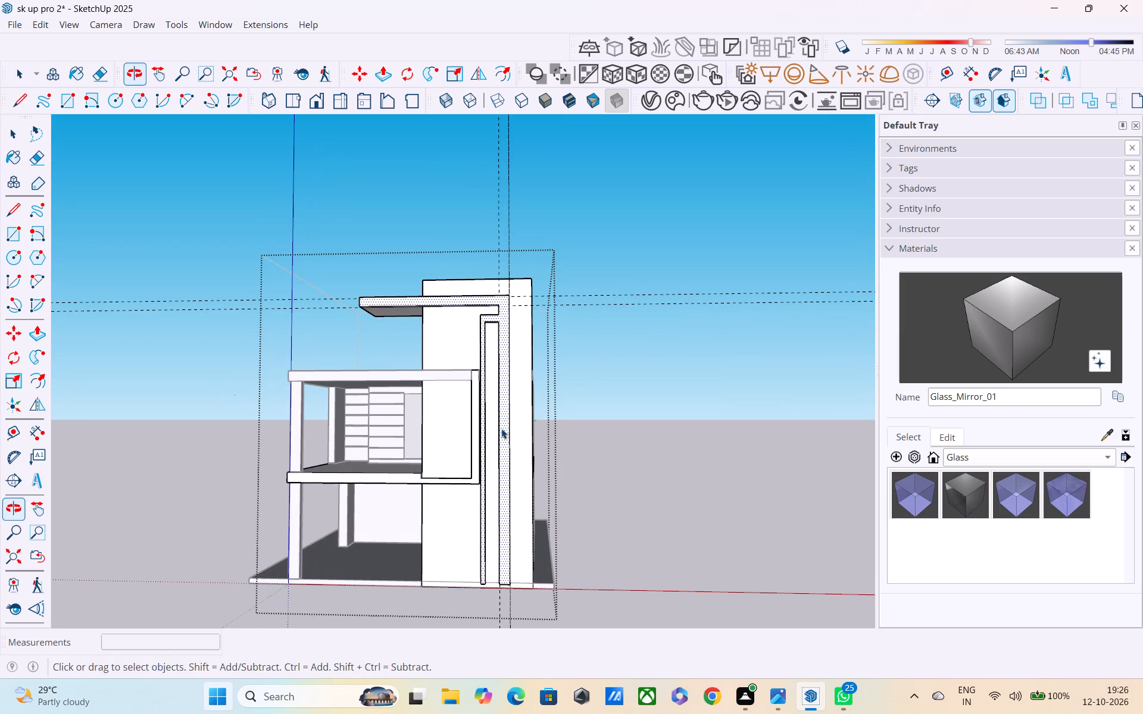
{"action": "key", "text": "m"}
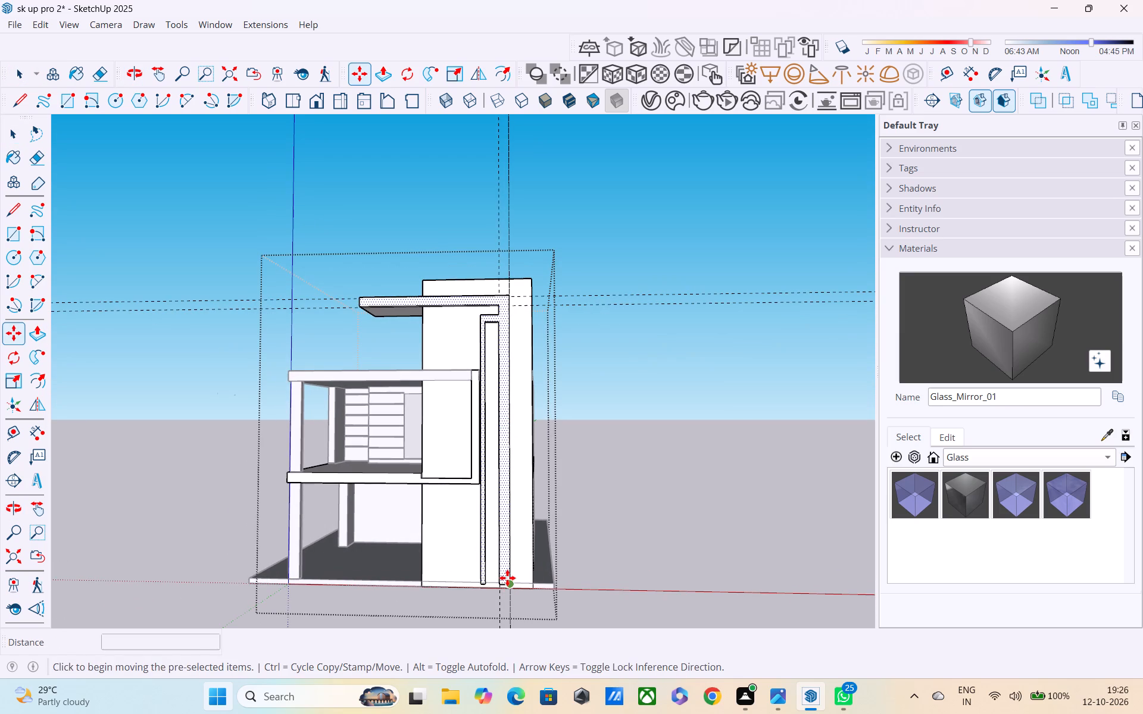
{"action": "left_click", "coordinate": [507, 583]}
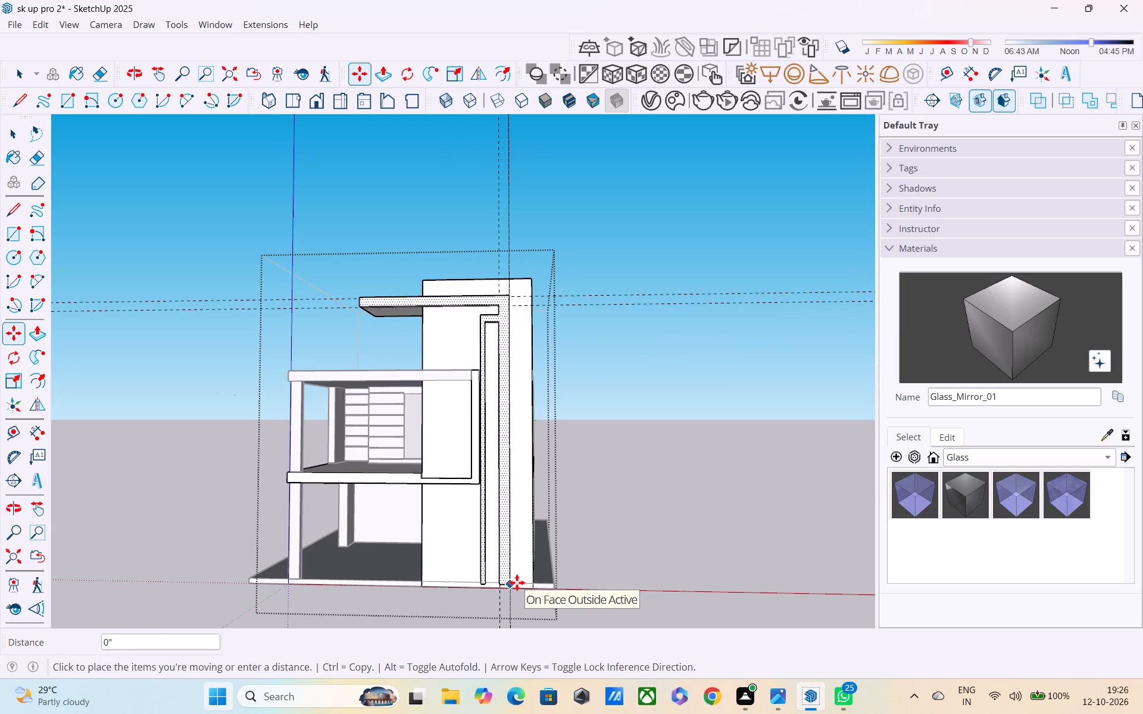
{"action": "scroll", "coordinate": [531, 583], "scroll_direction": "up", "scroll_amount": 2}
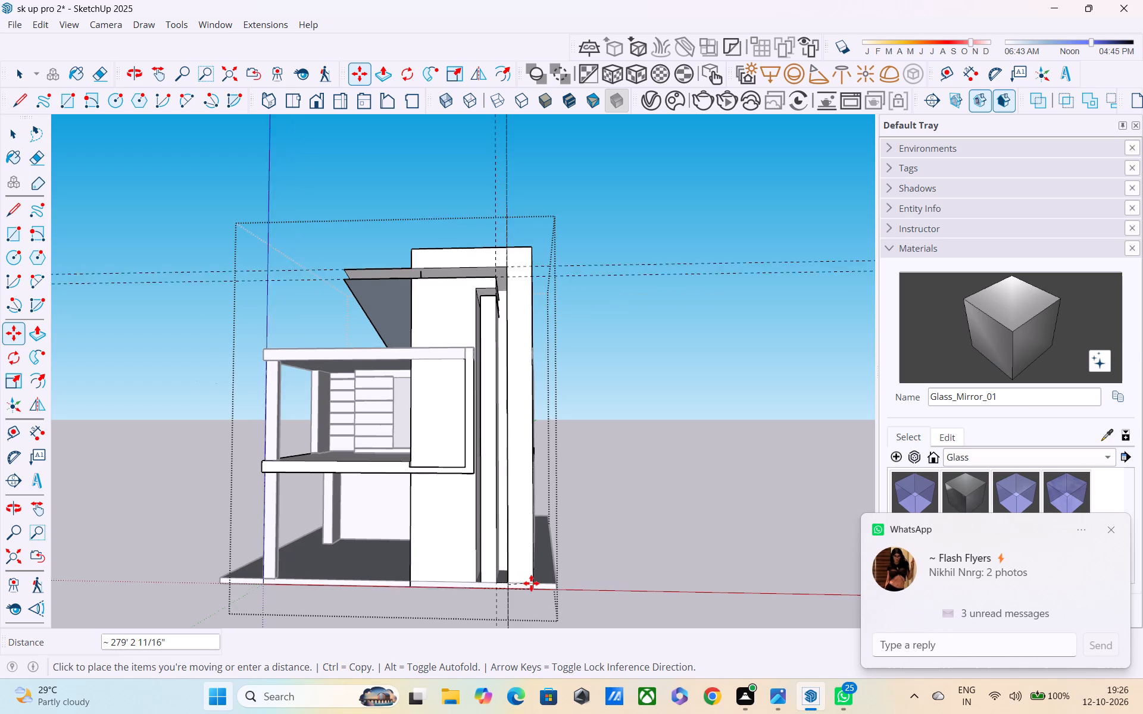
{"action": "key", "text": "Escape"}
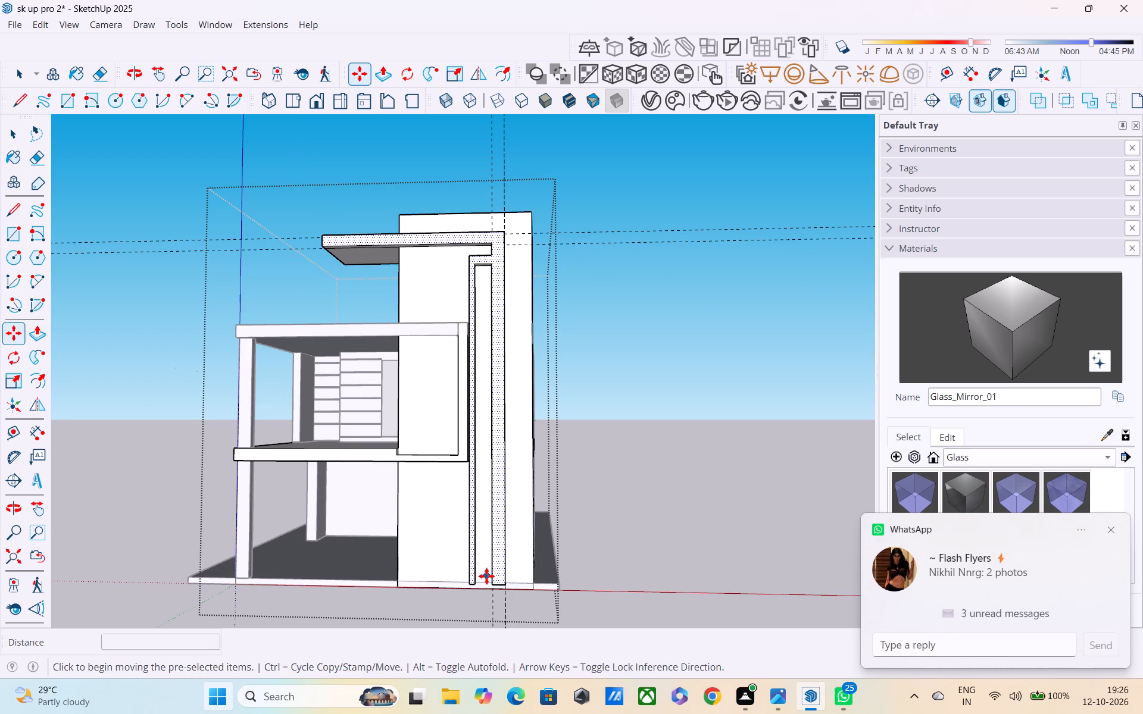
Undo the nested leg's downward push/pull and the line across the short projection's underside.
{"action": "key", "text": "ctrl+z"}
{"action": "scroll", "coordinate": [486, 577], "scroll_direction": "down", "scroll_amount": 4}
{"action": "key", "text": "ctrl+z"}
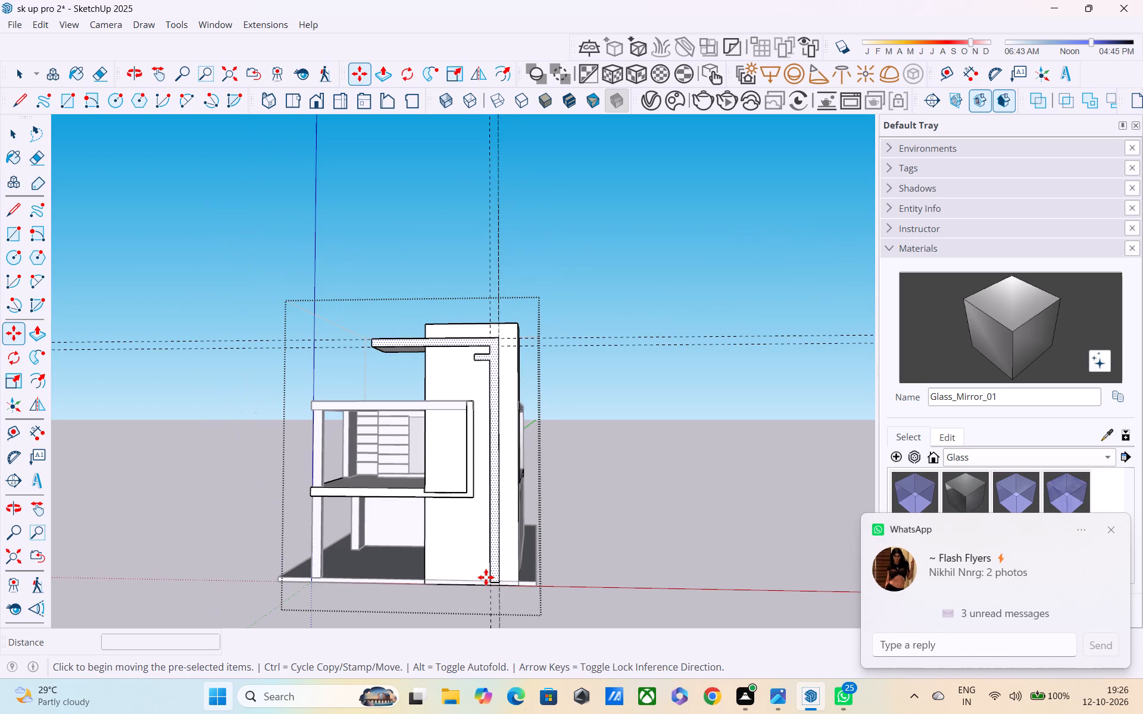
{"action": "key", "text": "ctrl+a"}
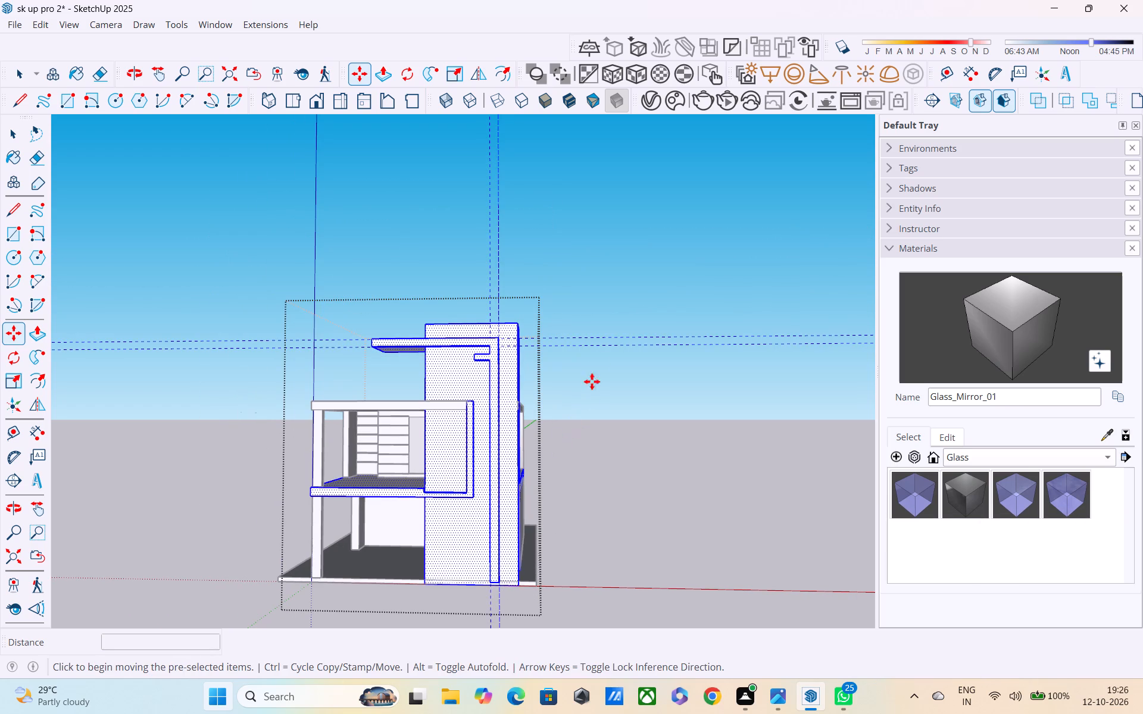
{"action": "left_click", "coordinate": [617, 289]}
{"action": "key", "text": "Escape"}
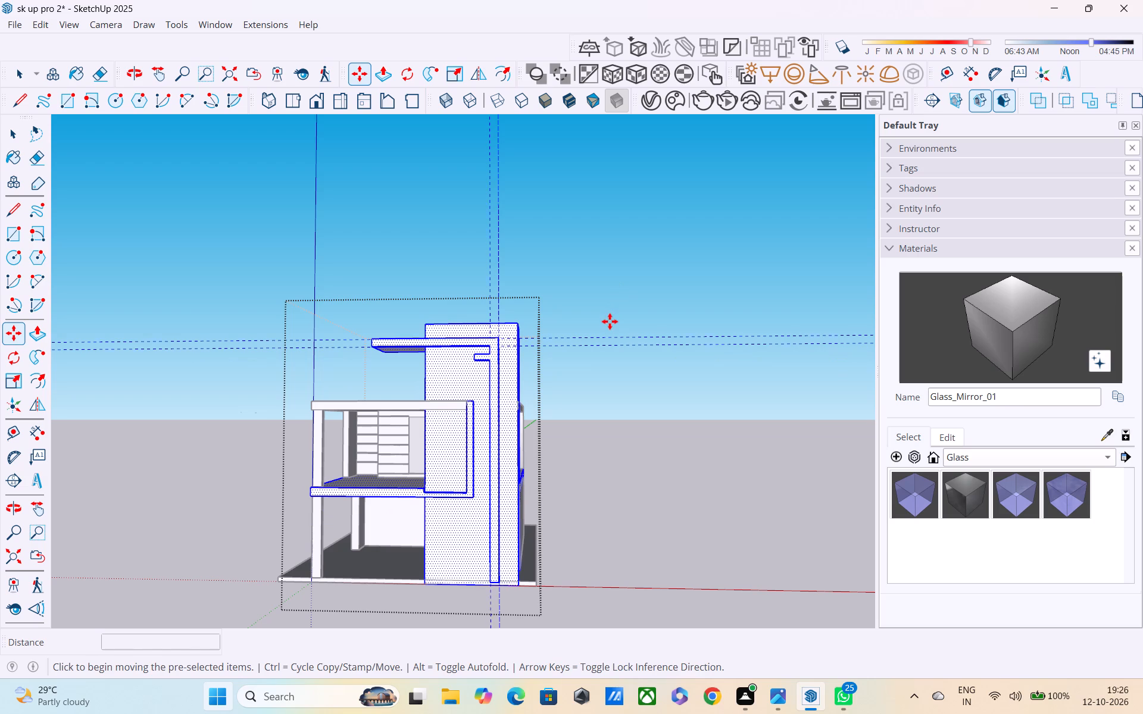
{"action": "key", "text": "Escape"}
Undo the short projection, the side canopy and the whole L-shaped strip, back to the plain tower face with its guides.
{"action": "key", "text": "ctrl+z"}
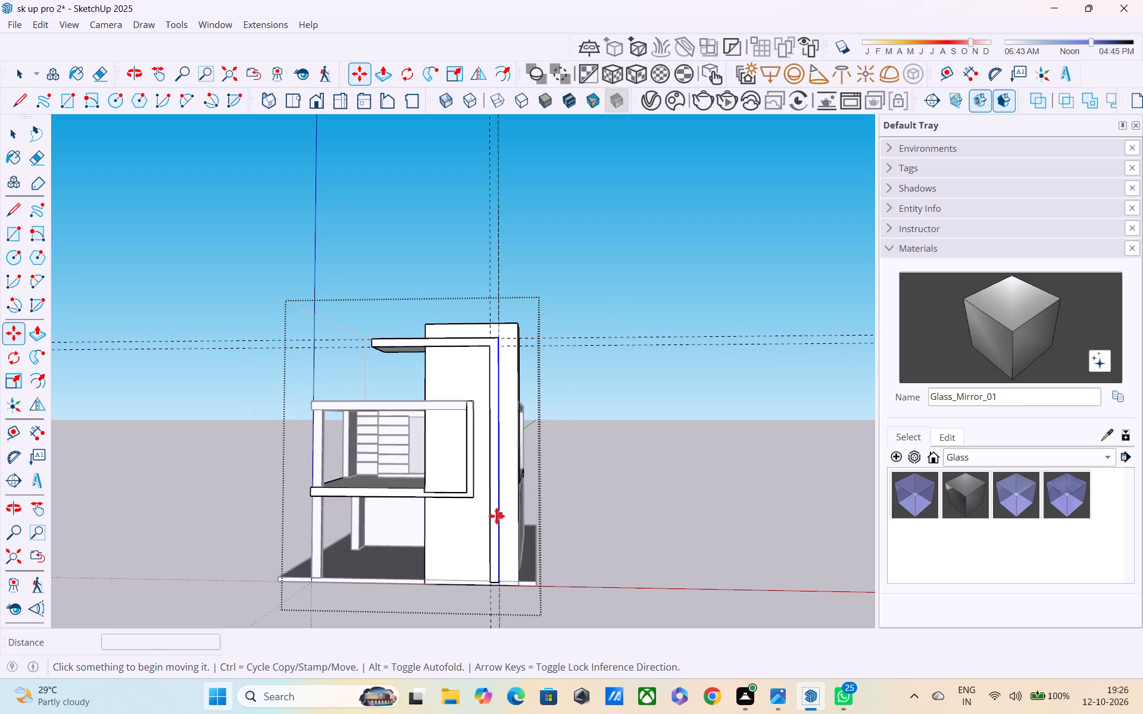
{"action": "key", "text": "ctrl+z"}
{"action": "key", "text": "ctrl+z"}
{"action": "key", "text": "ctrl+z"}
{"action": "key", "text": "ctrl+z"}
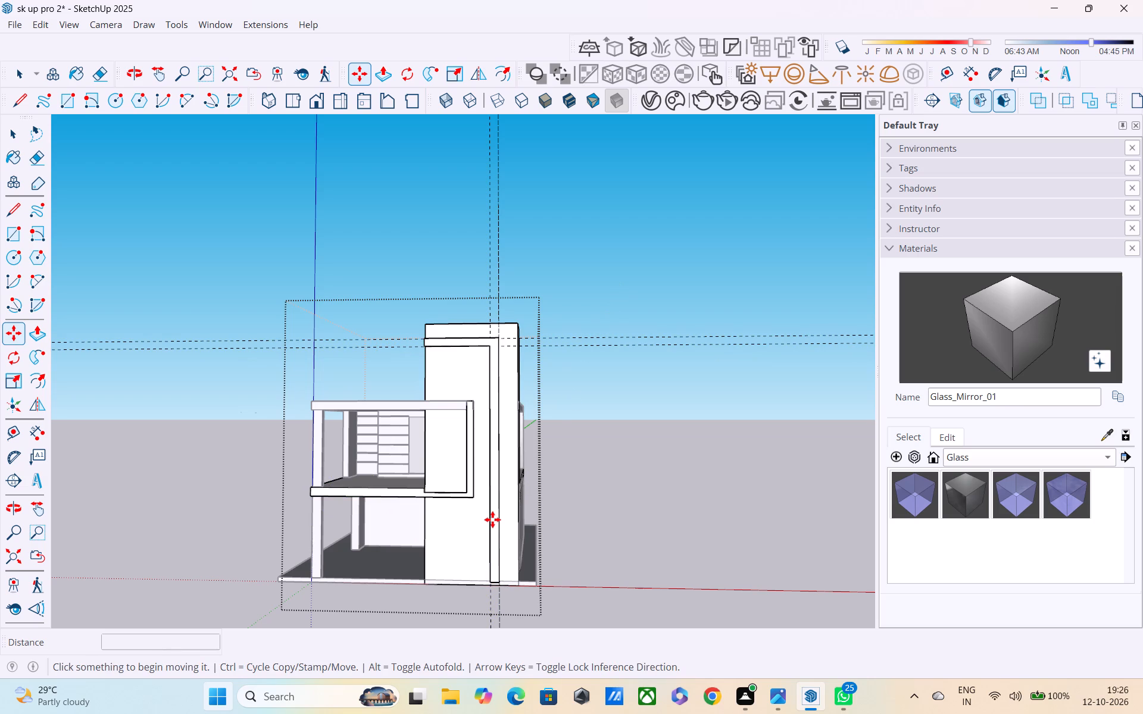
{"action": "key", "text": "ctrl+z"}
{"action": "key", "text": "ctrl+z"}
{"action": "key", "text": "ctrl+z"}
{"action": "key", "text": "ctrl+z"}
{"action": "key", "text": "ctrl+z"}
{"action": "key", "text": "ctrl+z"}
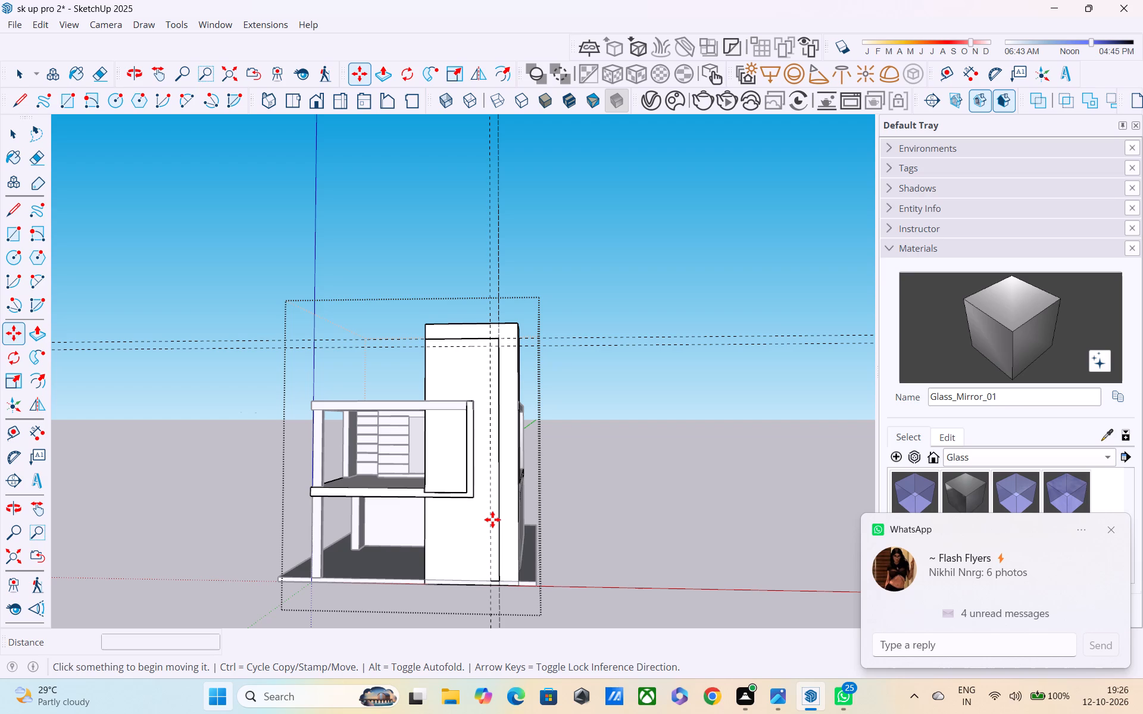
{"action": "key", "text": "ctrl+z"}
{"action": "key", "text": "ctrl+z"}
{"action": "key", "text": "ctrl+z"}
{"action": "key", "text": "ctrl+z"}
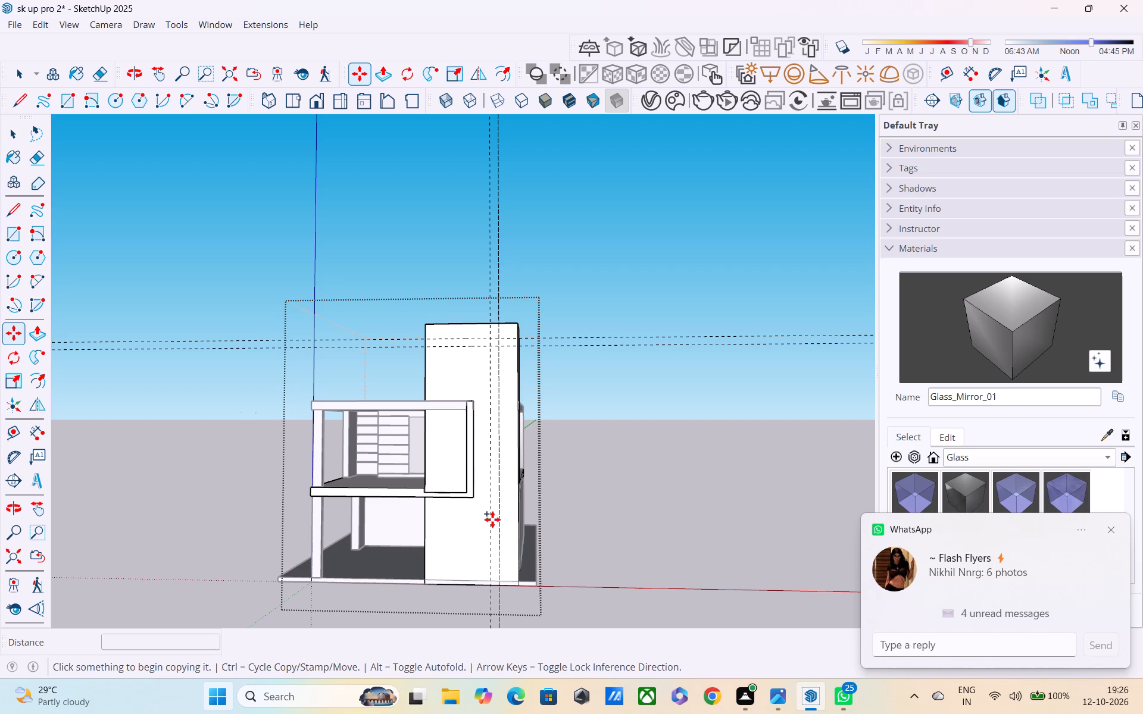
{"action": "key", "text": "z"}
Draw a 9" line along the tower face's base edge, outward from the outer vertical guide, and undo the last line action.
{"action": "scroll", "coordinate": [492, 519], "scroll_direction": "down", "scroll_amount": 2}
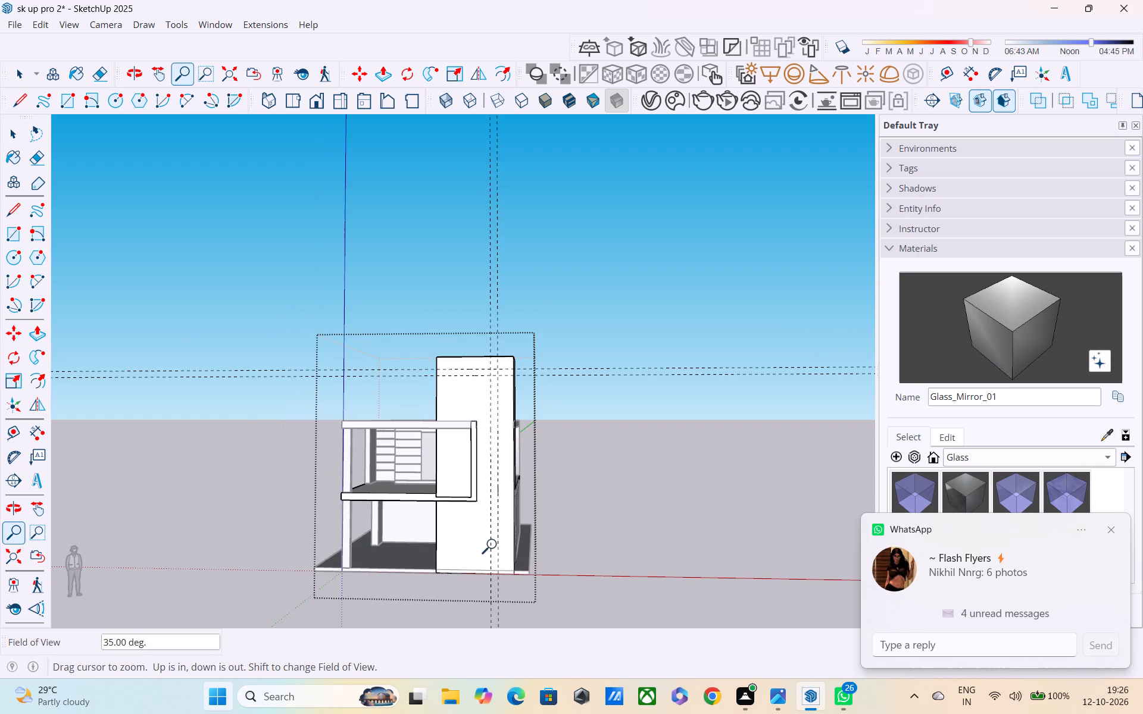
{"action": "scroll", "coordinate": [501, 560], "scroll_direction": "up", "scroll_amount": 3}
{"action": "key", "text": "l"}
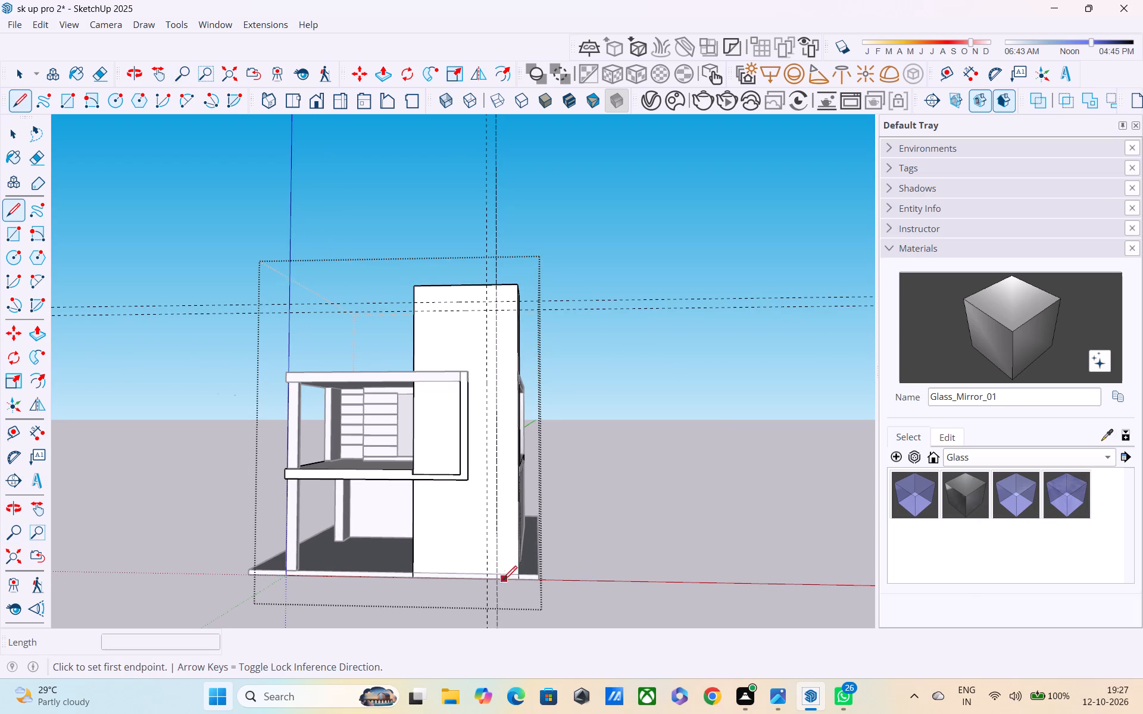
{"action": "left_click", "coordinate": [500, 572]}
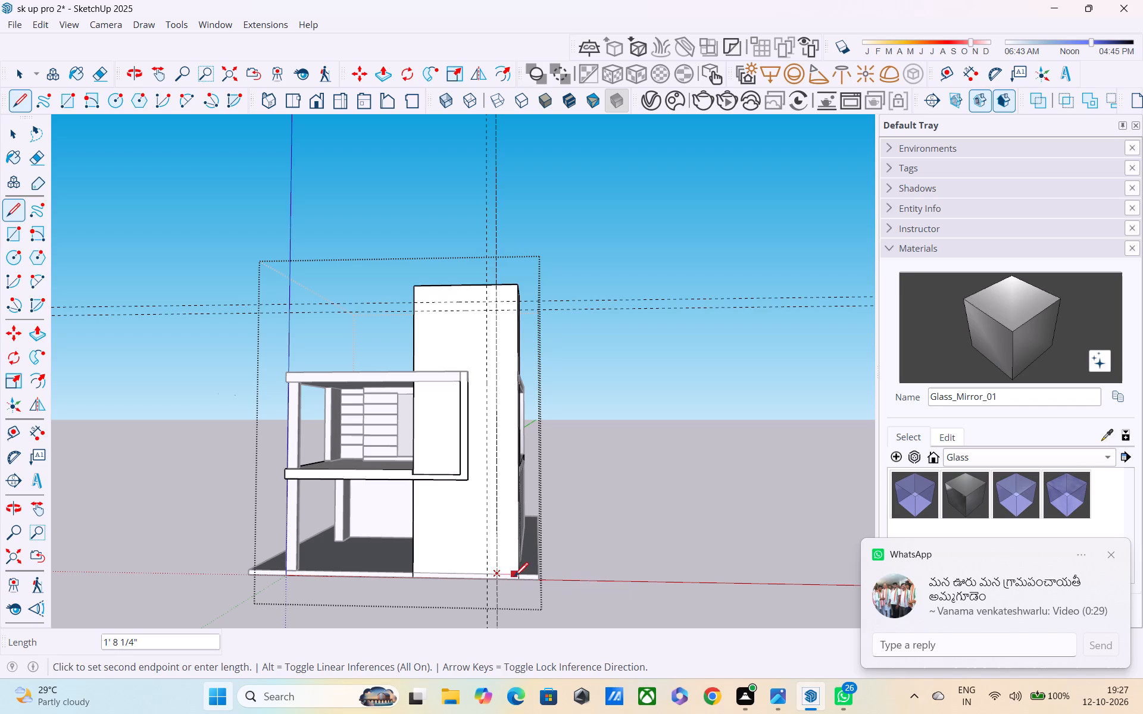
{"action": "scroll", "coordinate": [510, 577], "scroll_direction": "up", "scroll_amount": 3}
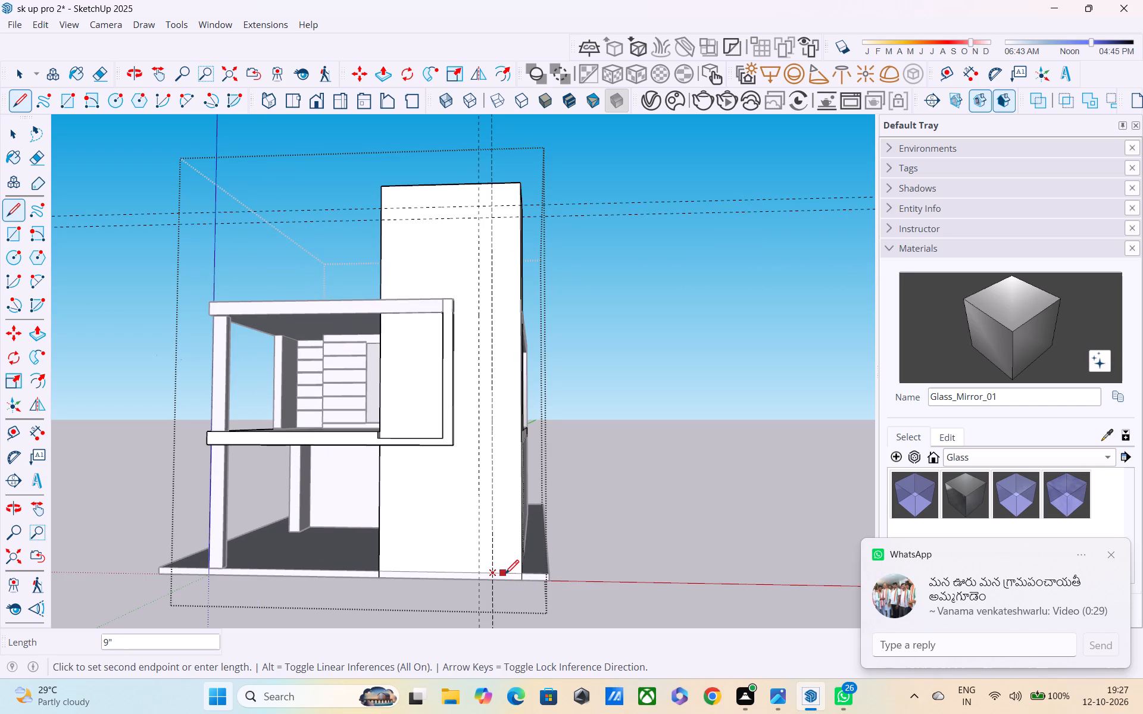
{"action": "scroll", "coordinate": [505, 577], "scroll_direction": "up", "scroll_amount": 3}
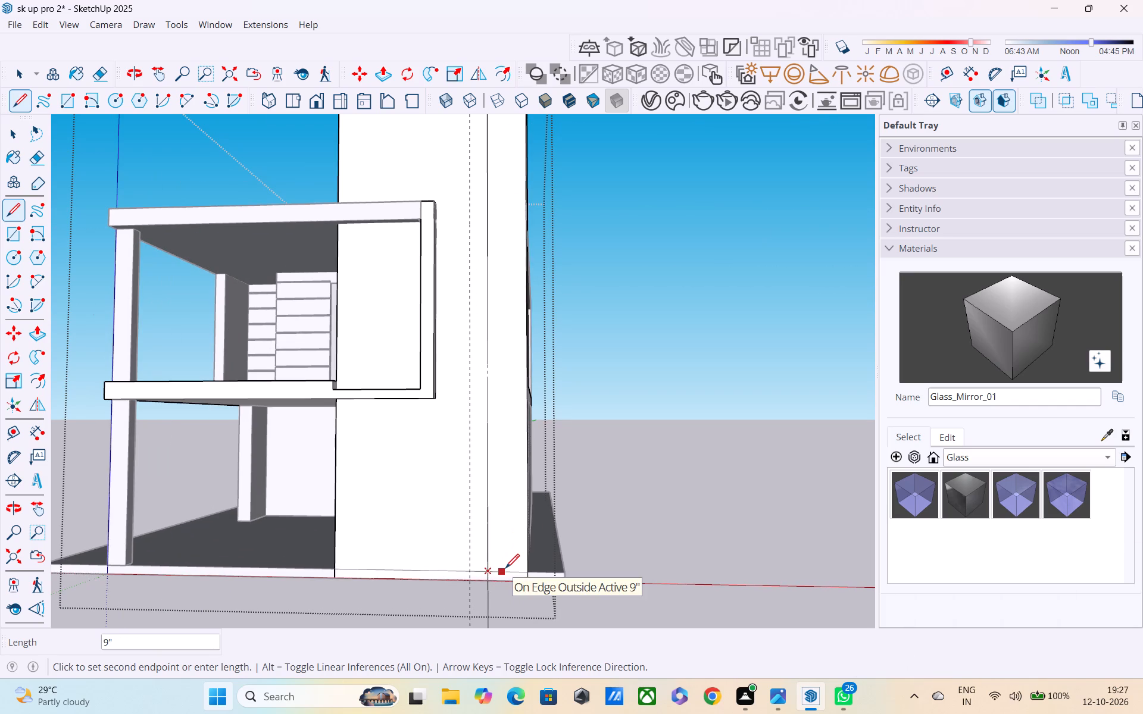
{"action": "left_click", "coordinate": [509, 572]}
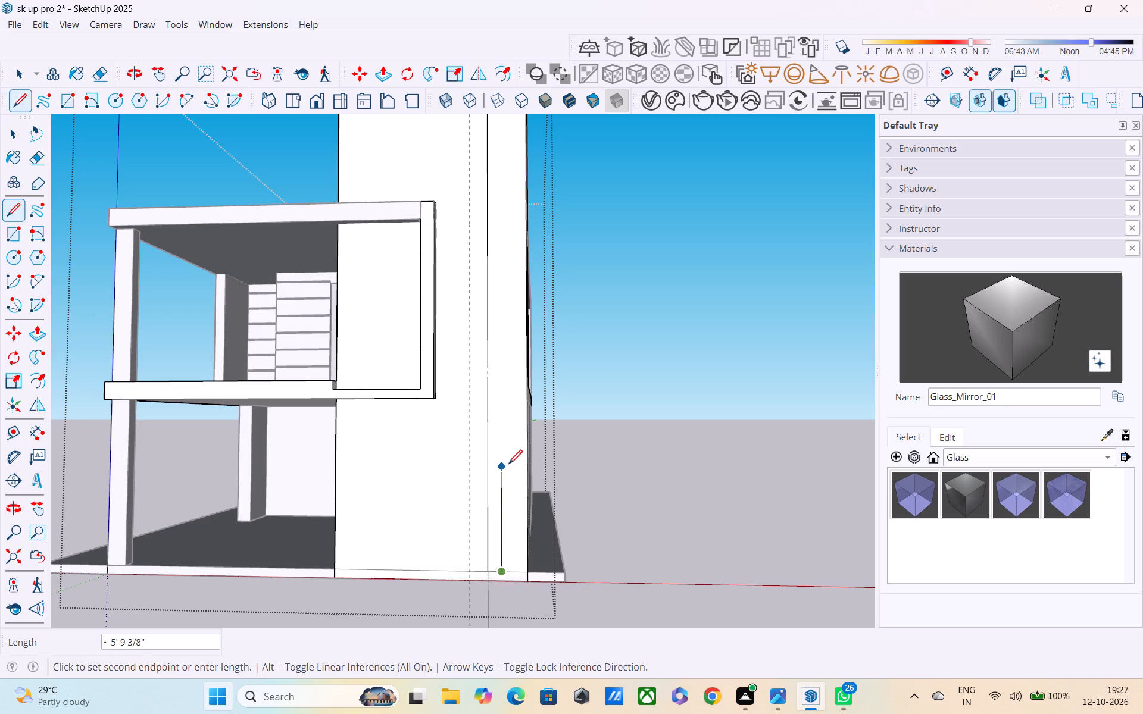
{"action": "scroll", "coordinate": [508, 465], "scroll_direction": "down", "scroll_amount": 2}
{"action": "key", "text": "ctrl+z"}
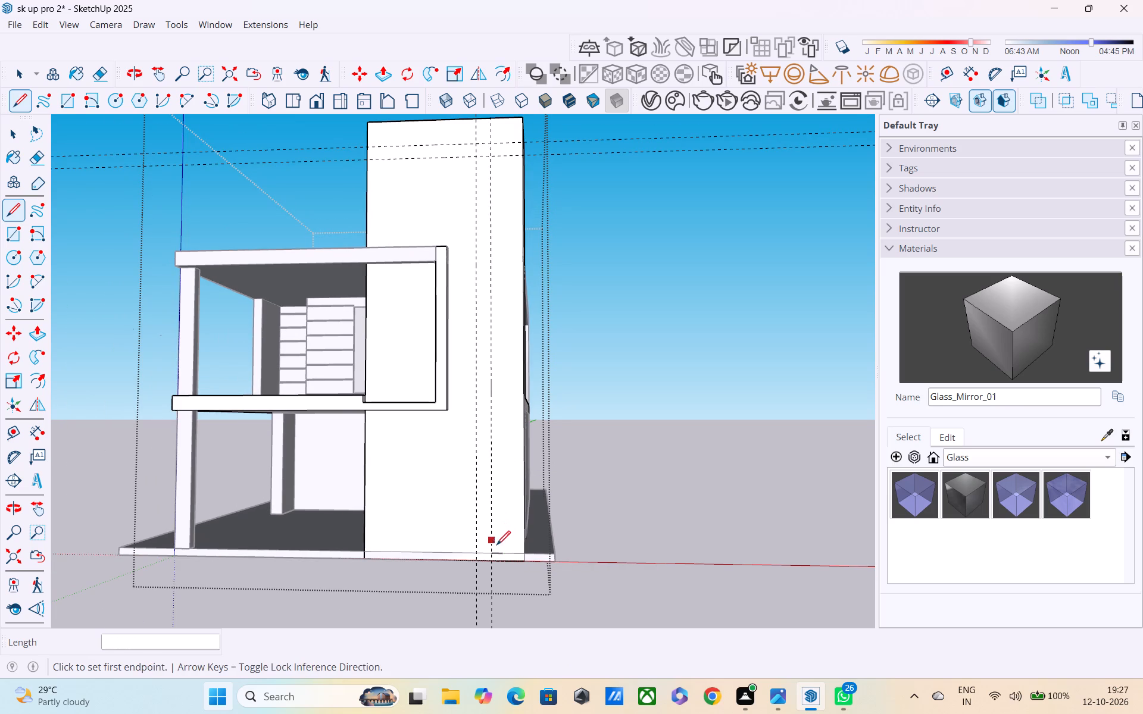
Draw a line about 27' 9" up the tower face near its outer edge, continuing about 9' 10 5/8" along the upper guide to the balcony-side edge.
{"action": "left_click", "coordinate": [512, 555]}
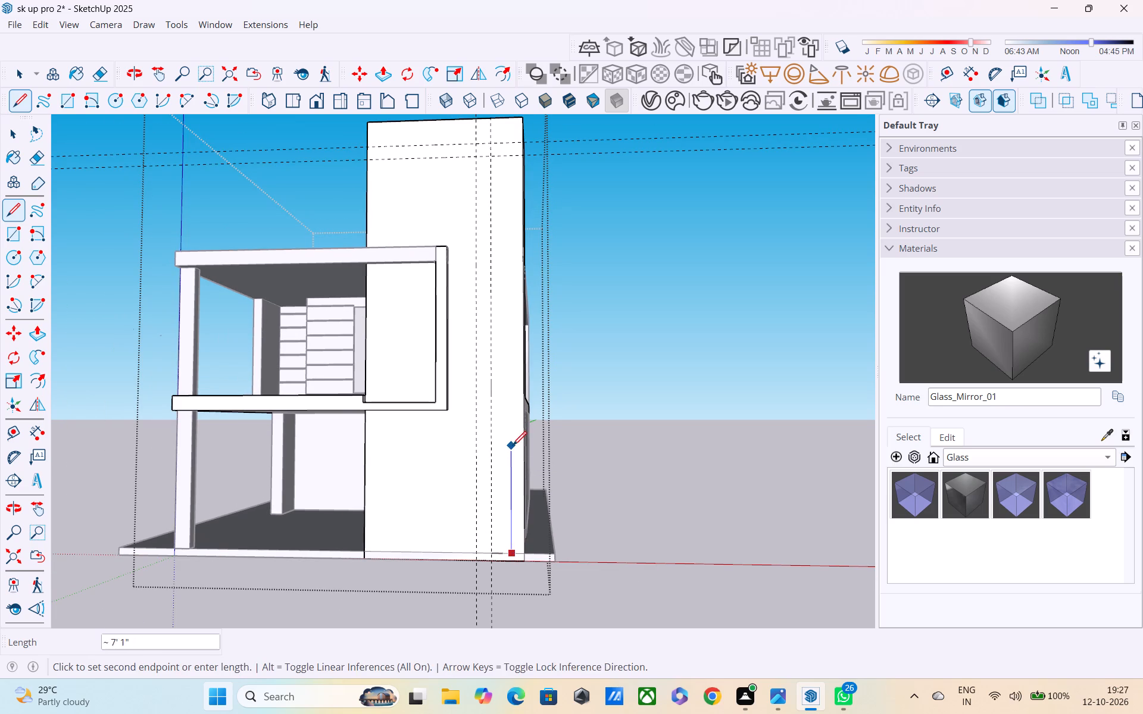
{"action": "middle_click_drag", "start_coordinate": [513, 447], "coordinate": [514, 521]}
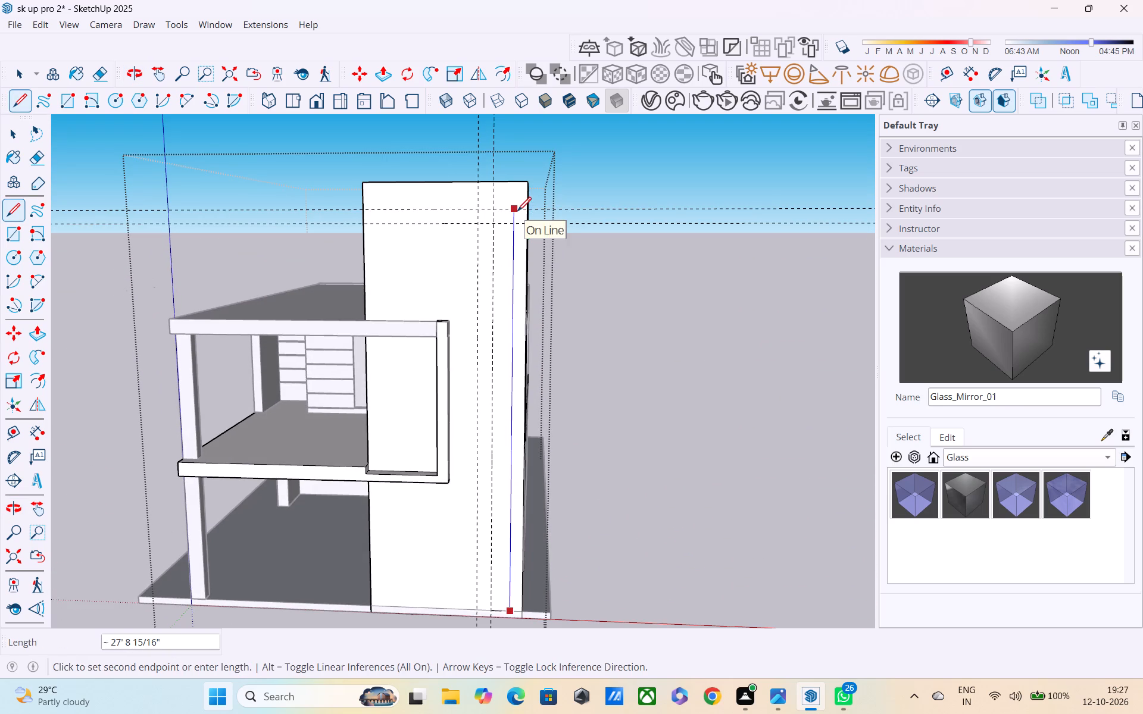
{"action": "left_click", "coordinate": [517, 212]}
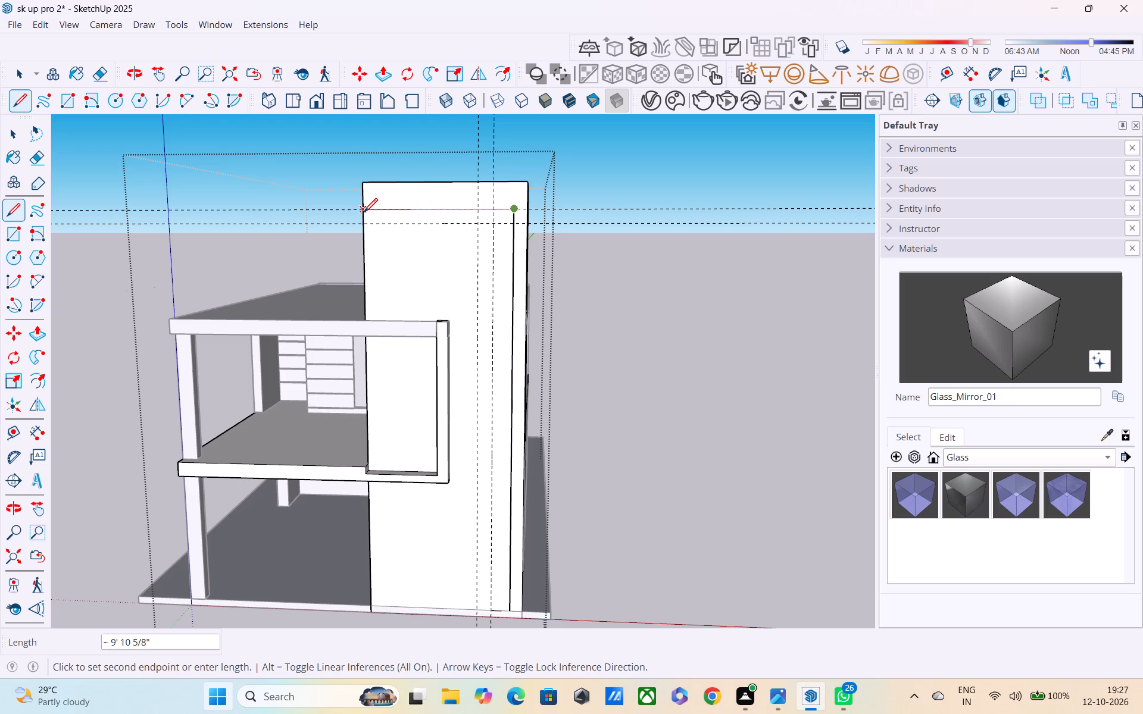
{"action": "left_click", "coordinate": [364, 214]}
Draw a 7' line across the tower's balcony-side face, continuing the upper outline from the front corner to the rear edge.
{"action": "middle_click_drag", "start_coordinate": [371, 225], "coordinate": [680, 271]}
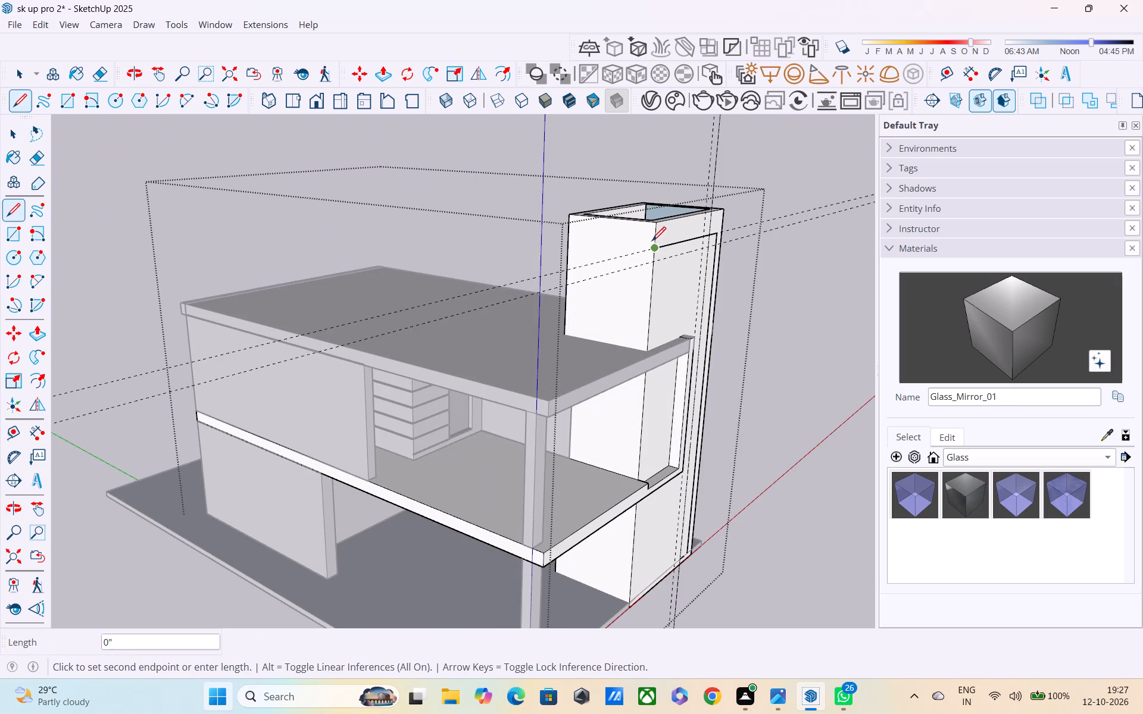
{"action": "middle_click_drag", "start_coordinate": [652, 247], "coordinate": [752, 255]}
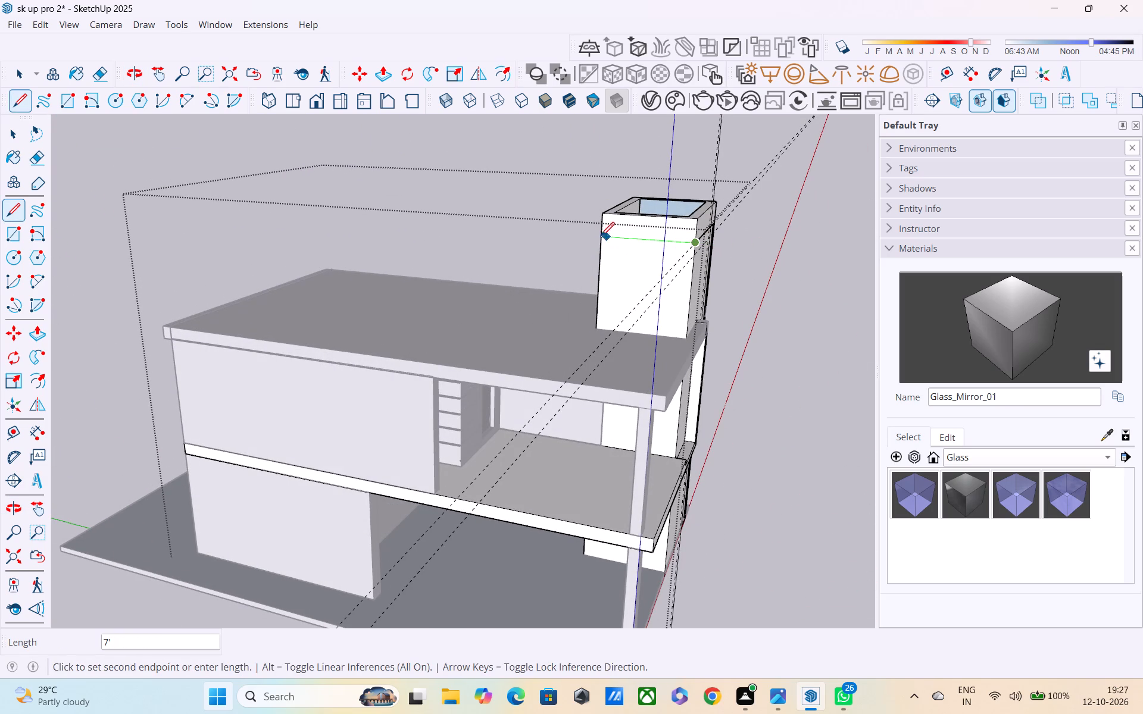
{"action": "left_click", "coordinate": [598, 237]}
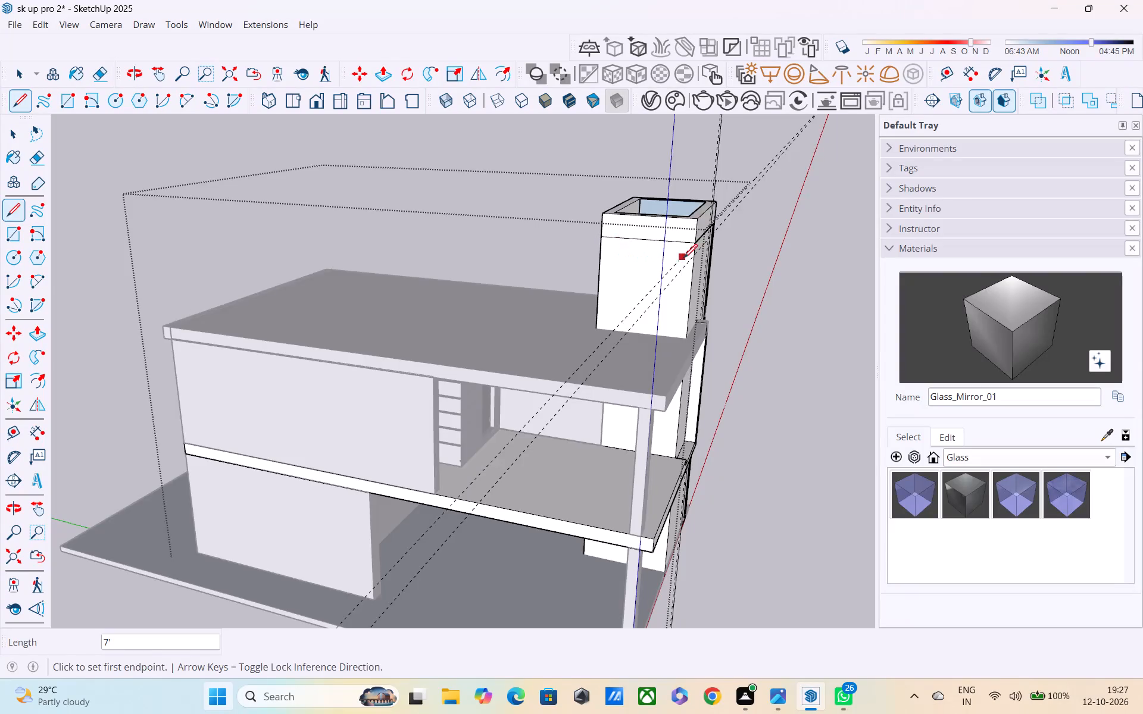
Draw a 9" line on the tower's balcony-side front corner edge, from the upper outline down to the lower horizontal guide.
{"action": "middle_click_drag", "start_coordinate": [683, 259], "coordinate": [504, 259]}
{"action": "middle_click_drag", "start_coordinate": [619, 266], "coordinate": [517, 258]}
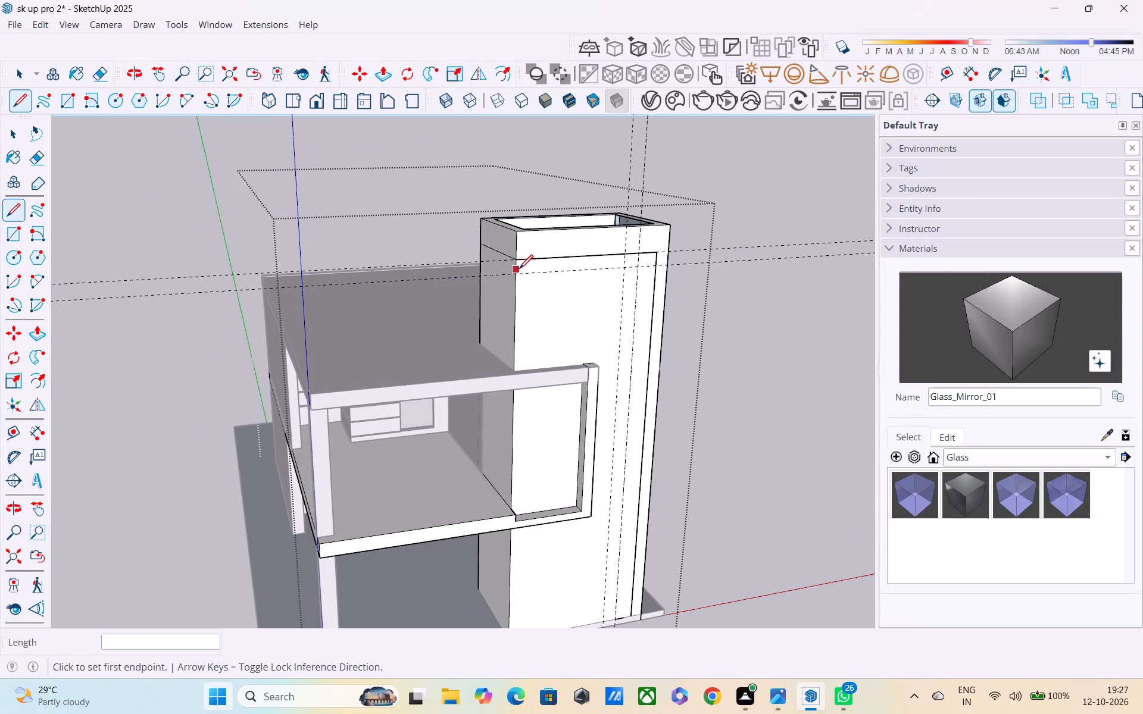
{"action": "scroll", "coordinate": [546, 296], "scroll_direction": "down", "scroll_amount": 1}
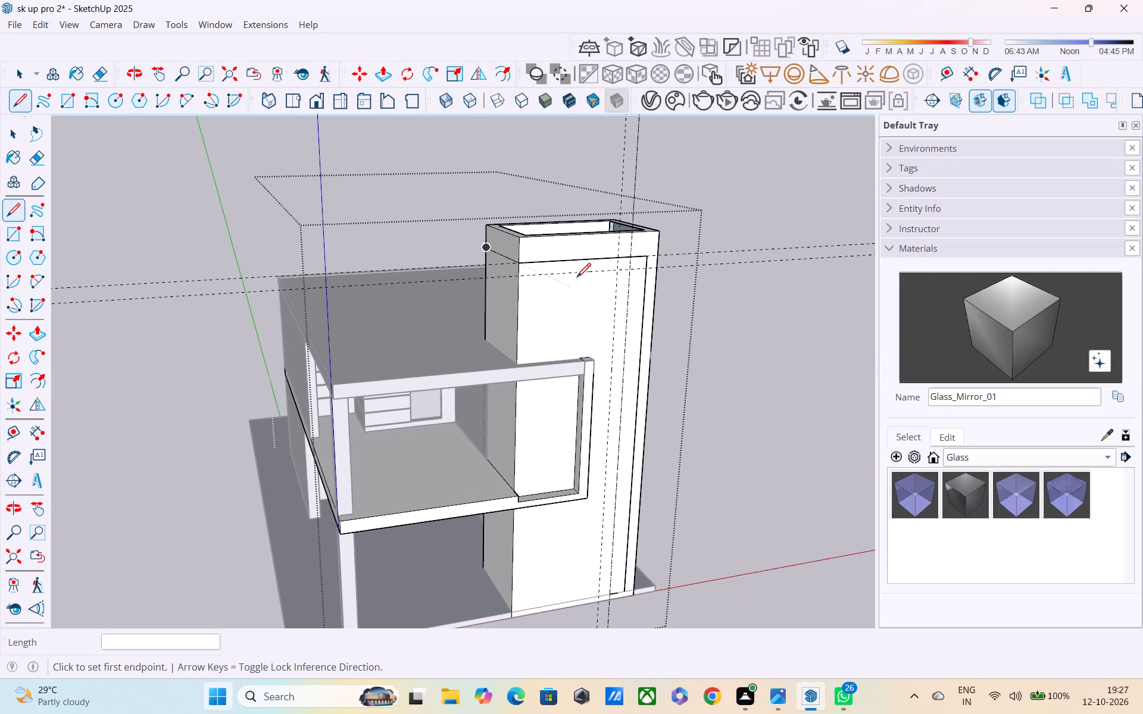
{"action": "left_click", "coordinate": [518, 264]}
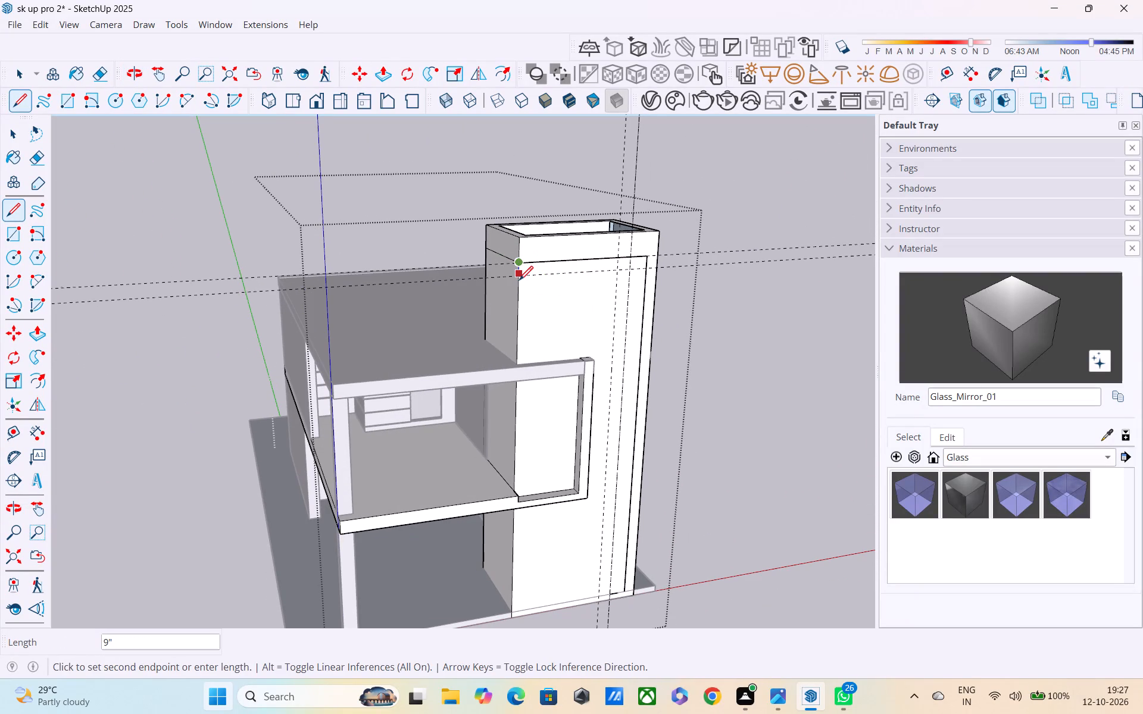
{"action": "left_click", "coordinate": [519, 281]}
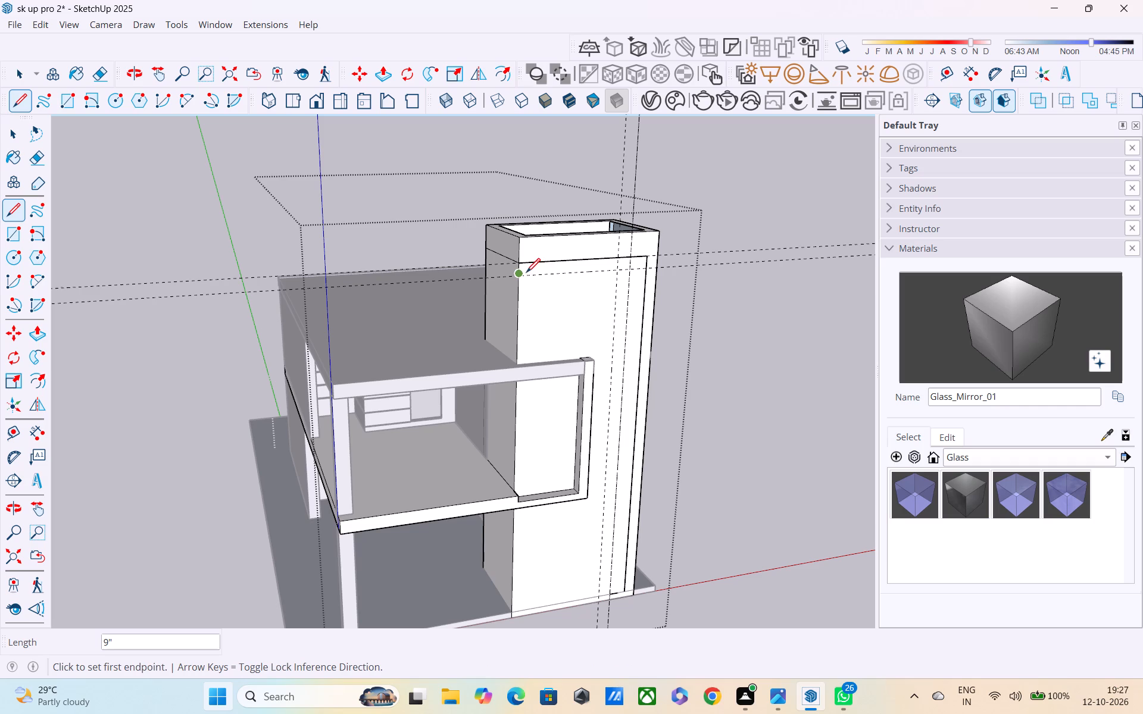
{"action": "left_click", "coordinate": [523, 278]}
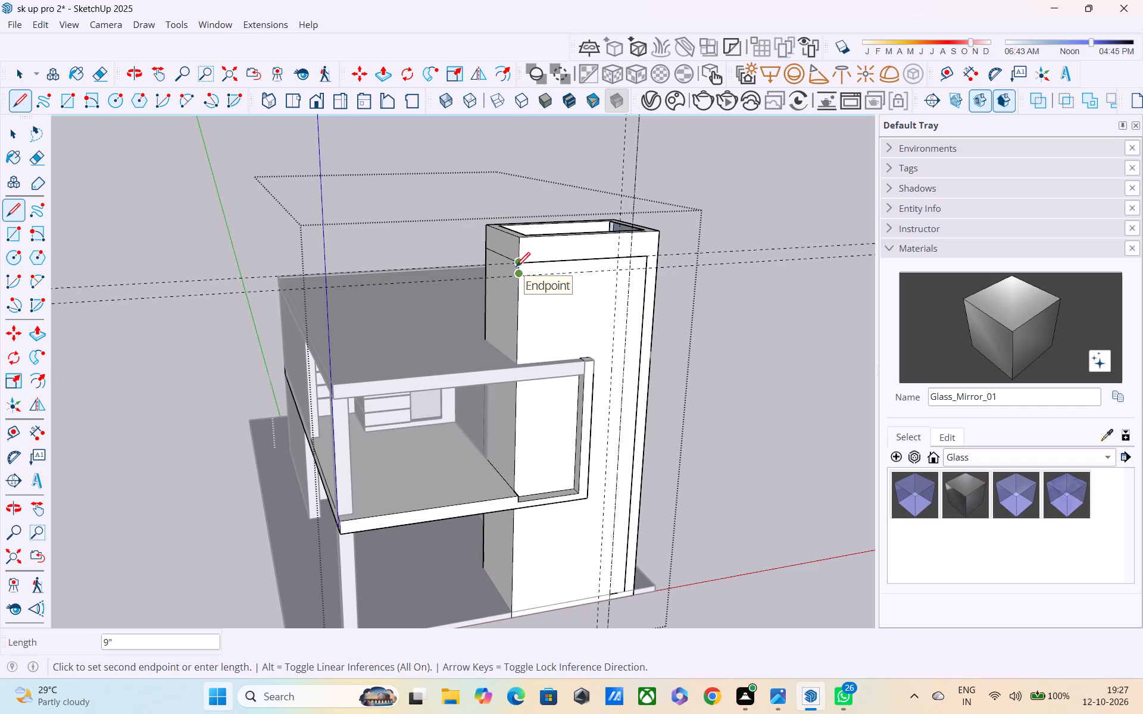
{"action": "left_click", "coordinate": [516, 268]}
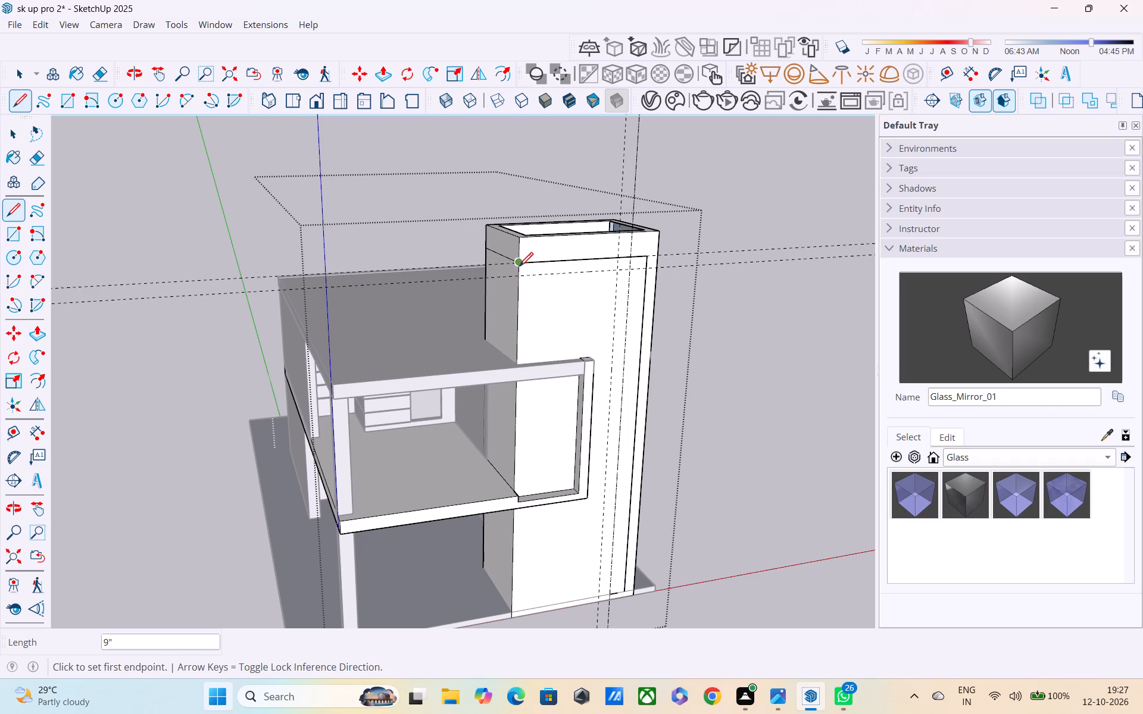
{"action": "left_click", "coordinate": [519, 267]}
{"action": "left_click", "coordinate": [519, 280]}
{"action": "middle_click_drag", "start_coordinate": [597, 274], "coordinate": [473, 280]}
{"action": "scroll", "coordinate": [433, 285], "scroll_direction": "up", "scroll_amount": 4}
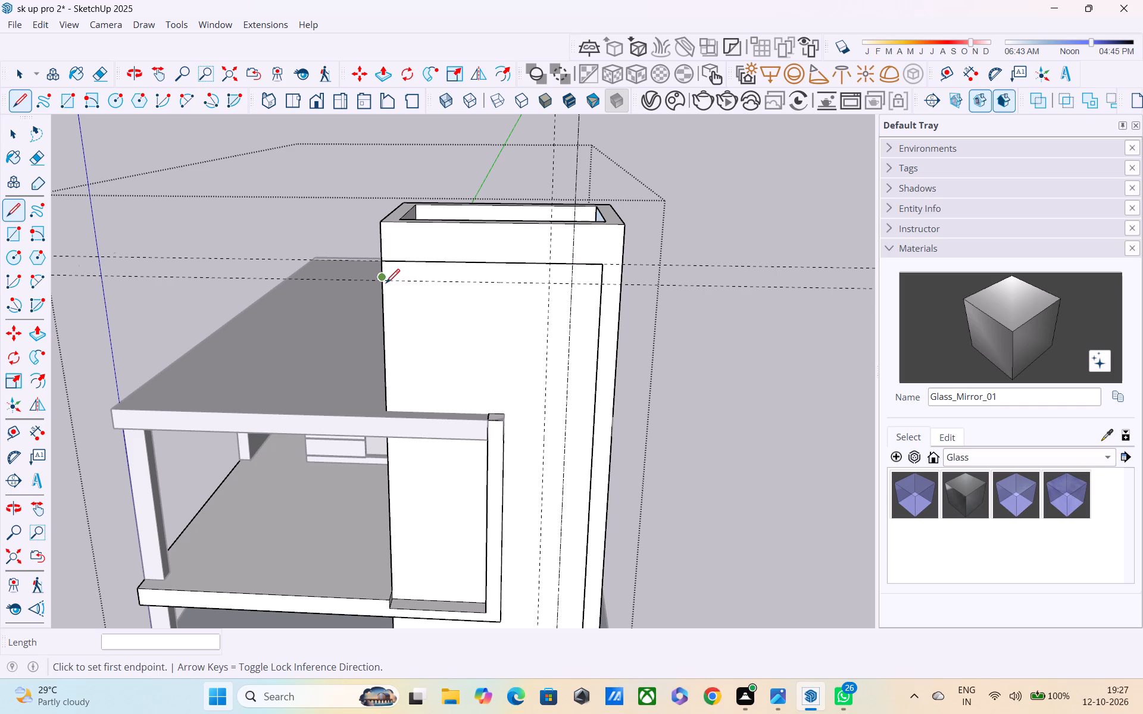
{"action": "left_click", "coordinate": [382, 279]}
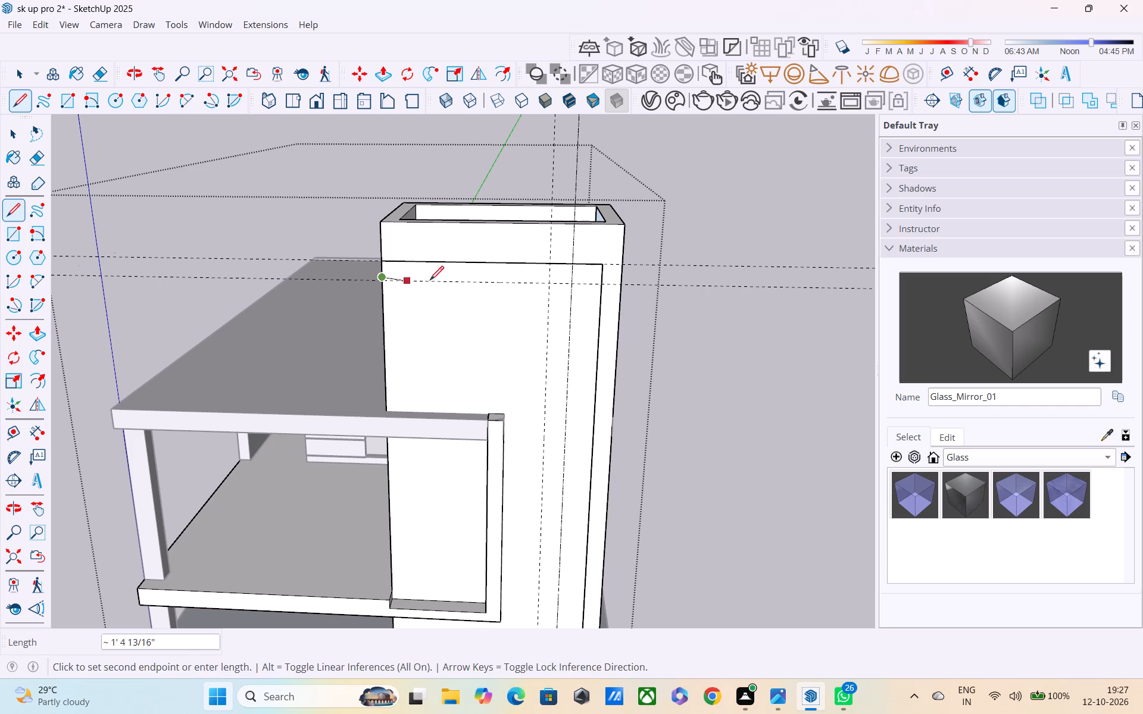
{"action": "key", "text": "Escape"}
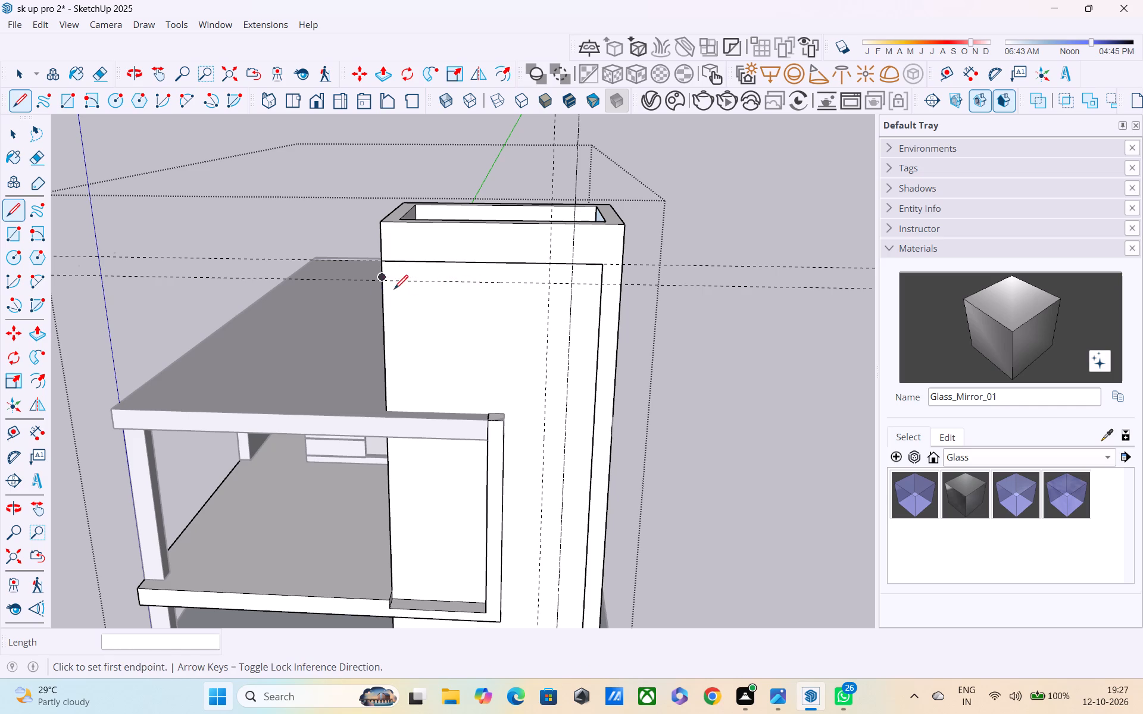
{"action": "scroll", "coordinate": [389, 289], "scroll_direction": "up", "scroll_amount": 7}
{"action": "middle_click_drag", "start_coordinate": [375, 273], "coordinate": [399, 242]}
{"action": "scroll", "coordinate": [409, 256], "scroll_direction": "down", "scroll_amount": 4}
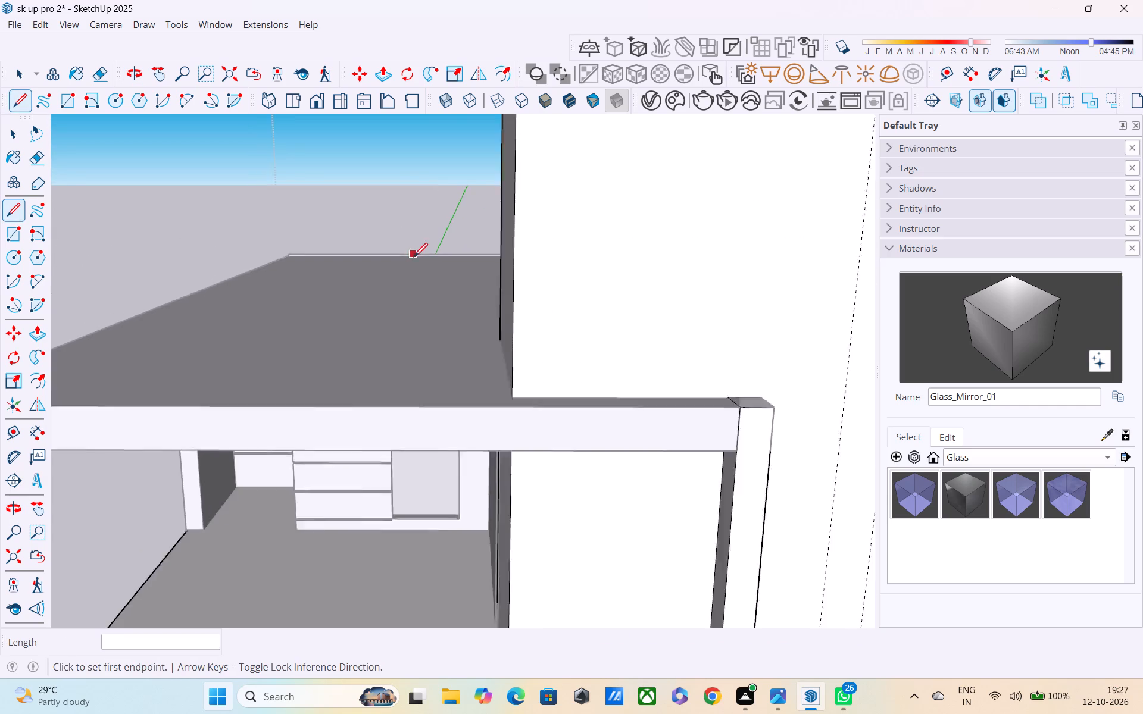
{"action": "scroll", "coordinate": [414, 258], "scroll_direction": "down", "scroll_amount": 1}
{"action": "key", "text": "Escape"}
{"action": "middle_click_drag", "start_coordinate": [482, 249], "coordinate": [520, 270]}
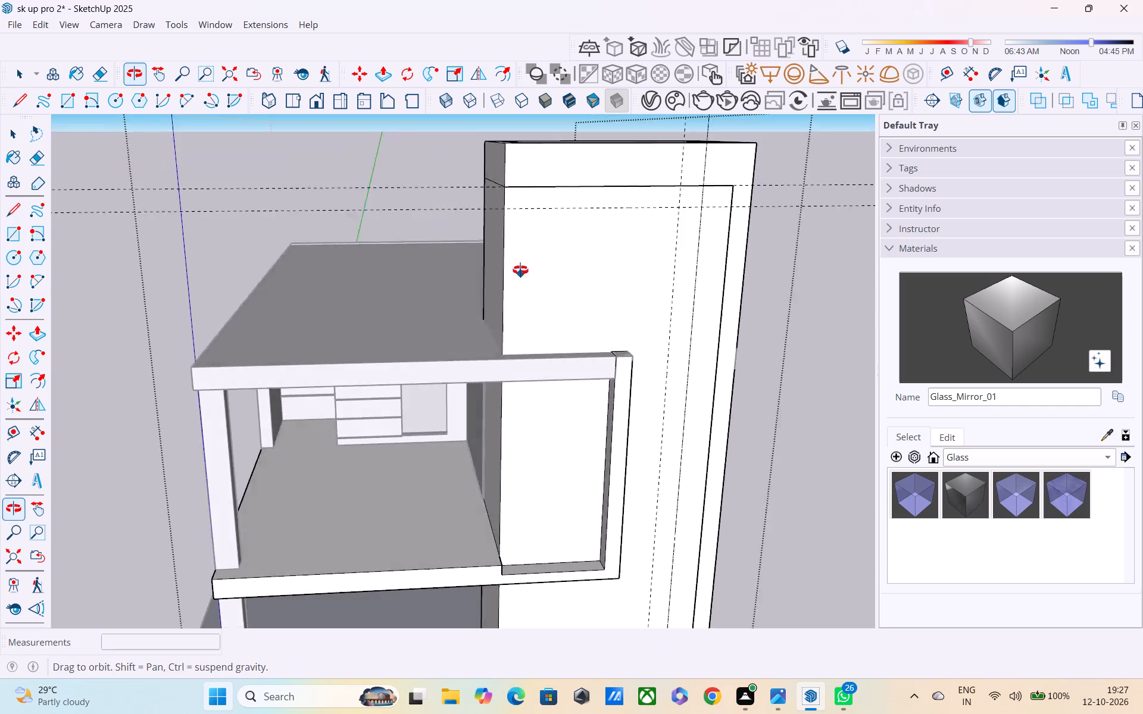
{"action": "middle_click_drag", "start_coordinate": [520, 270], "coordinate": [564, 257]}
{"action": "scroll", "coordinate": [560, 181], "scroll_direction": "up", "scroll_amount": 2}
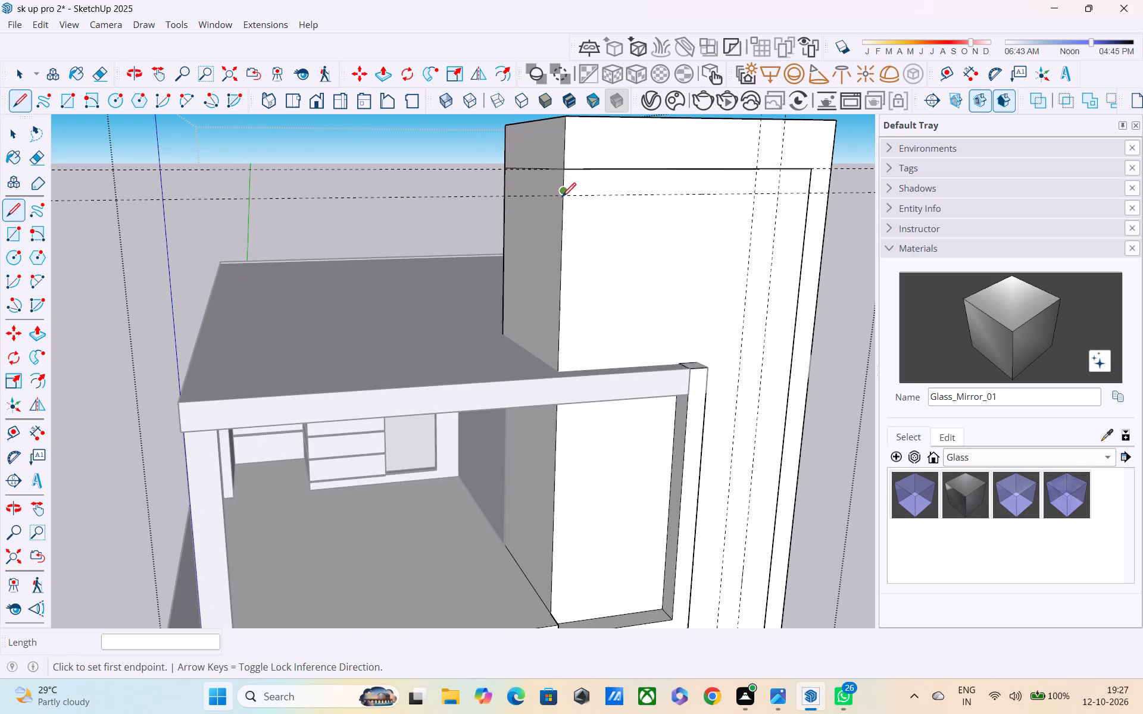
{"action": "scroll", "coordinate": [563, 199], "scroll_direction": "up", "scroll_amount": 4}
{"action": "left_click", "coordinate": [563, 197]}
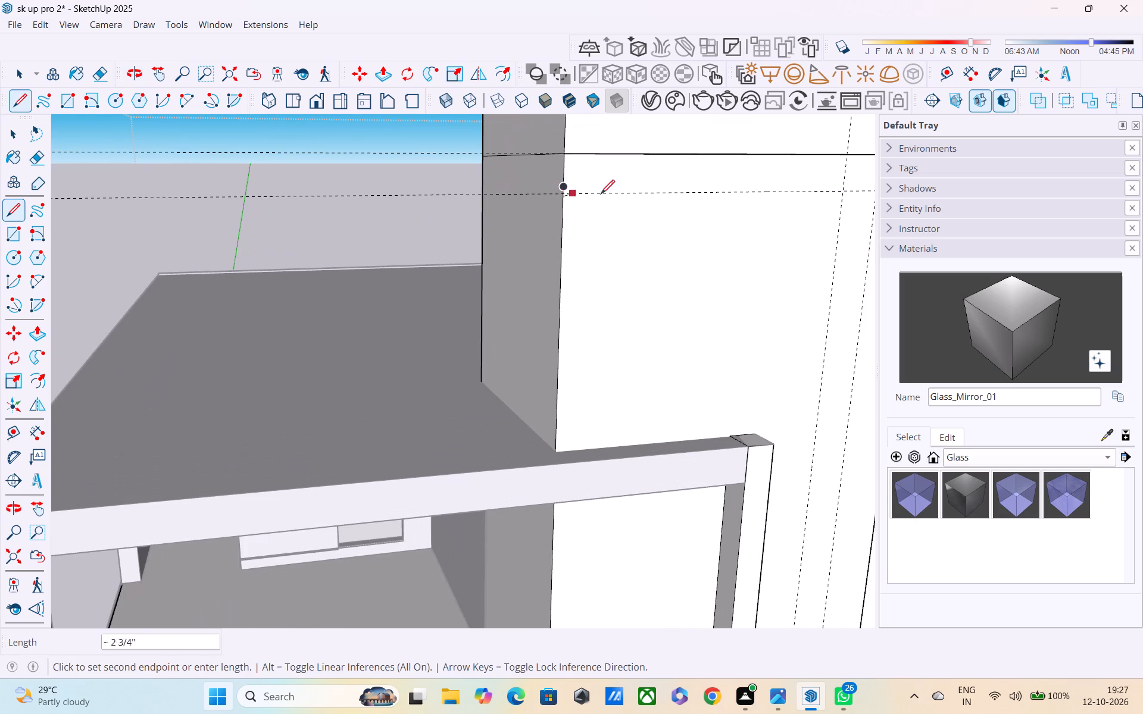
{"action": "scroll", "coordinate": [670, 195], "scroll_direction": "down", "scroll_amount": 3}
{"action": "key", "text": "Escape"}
Draw a line about 7' 6 13/16" along the lower horizontal guide, from the tower's balcony-side corner to the inner vertical guide.
{"action": "scroll", "coordinate": [615, 205], "scroll_direction": "up", "scroll_amount": 3}
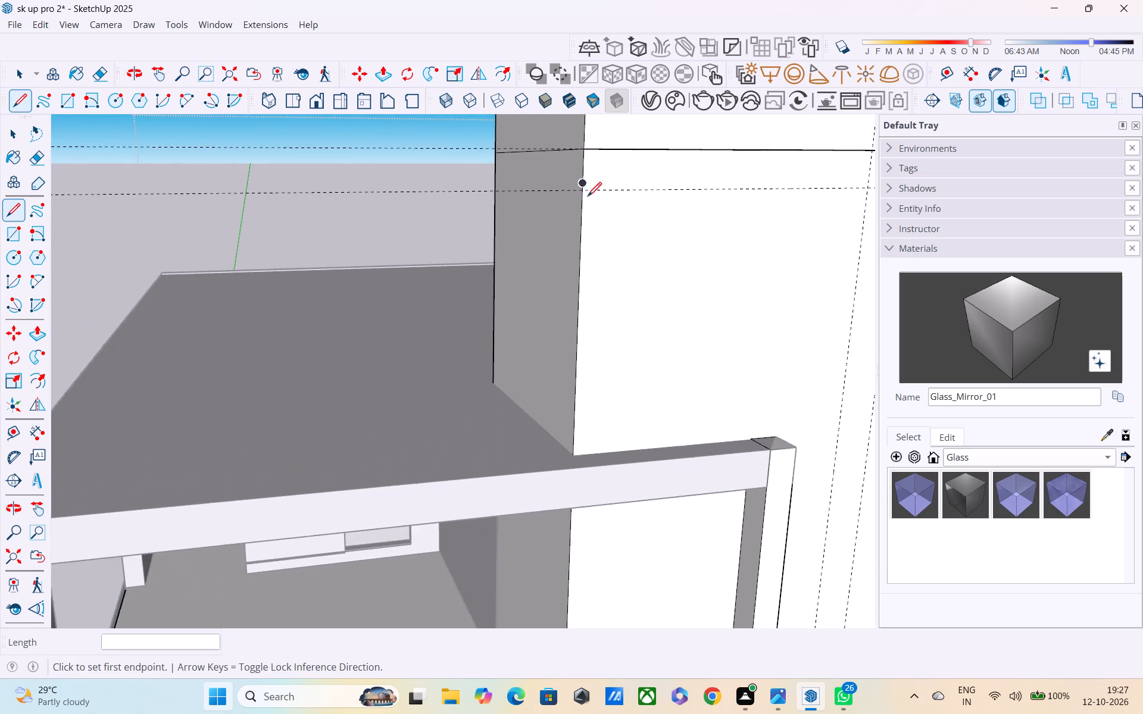
{"action": "scroll", "coordinate": [588, 198], "scroll_direction": "up", "scroll_amount": 3}
{"action": "left_click", "coordinate": [583, 188]}
{"action": "scroll", "coordinate": [666, 188], "scroll_direction": "down", "scroll_amount": 4}
{"action": "middle_click_drag", "start_coordinate": [694, 192], "coordinate": [530, 209]}
{"action": "left_click", "coordinate": [629, 230]}
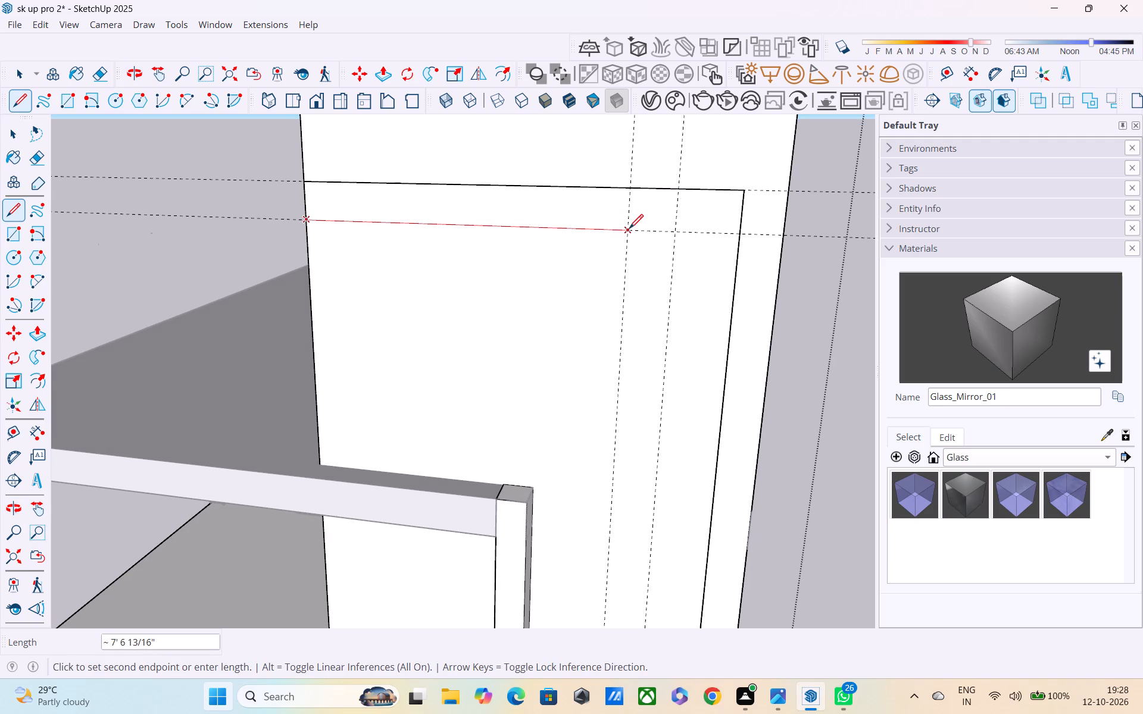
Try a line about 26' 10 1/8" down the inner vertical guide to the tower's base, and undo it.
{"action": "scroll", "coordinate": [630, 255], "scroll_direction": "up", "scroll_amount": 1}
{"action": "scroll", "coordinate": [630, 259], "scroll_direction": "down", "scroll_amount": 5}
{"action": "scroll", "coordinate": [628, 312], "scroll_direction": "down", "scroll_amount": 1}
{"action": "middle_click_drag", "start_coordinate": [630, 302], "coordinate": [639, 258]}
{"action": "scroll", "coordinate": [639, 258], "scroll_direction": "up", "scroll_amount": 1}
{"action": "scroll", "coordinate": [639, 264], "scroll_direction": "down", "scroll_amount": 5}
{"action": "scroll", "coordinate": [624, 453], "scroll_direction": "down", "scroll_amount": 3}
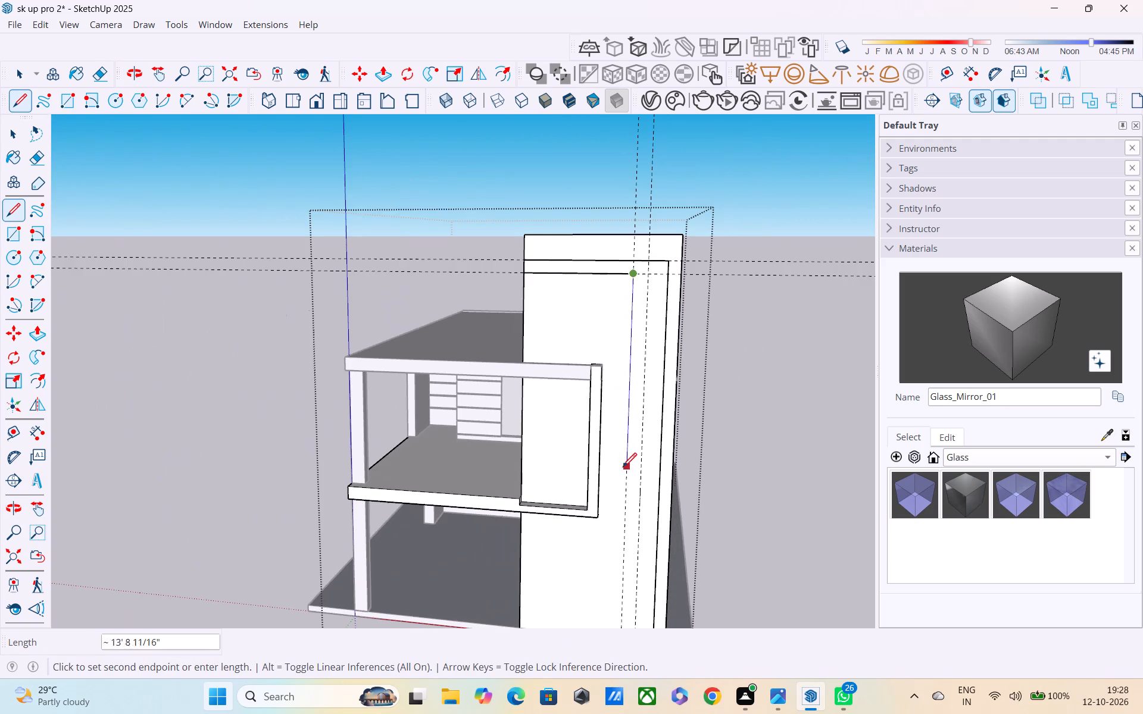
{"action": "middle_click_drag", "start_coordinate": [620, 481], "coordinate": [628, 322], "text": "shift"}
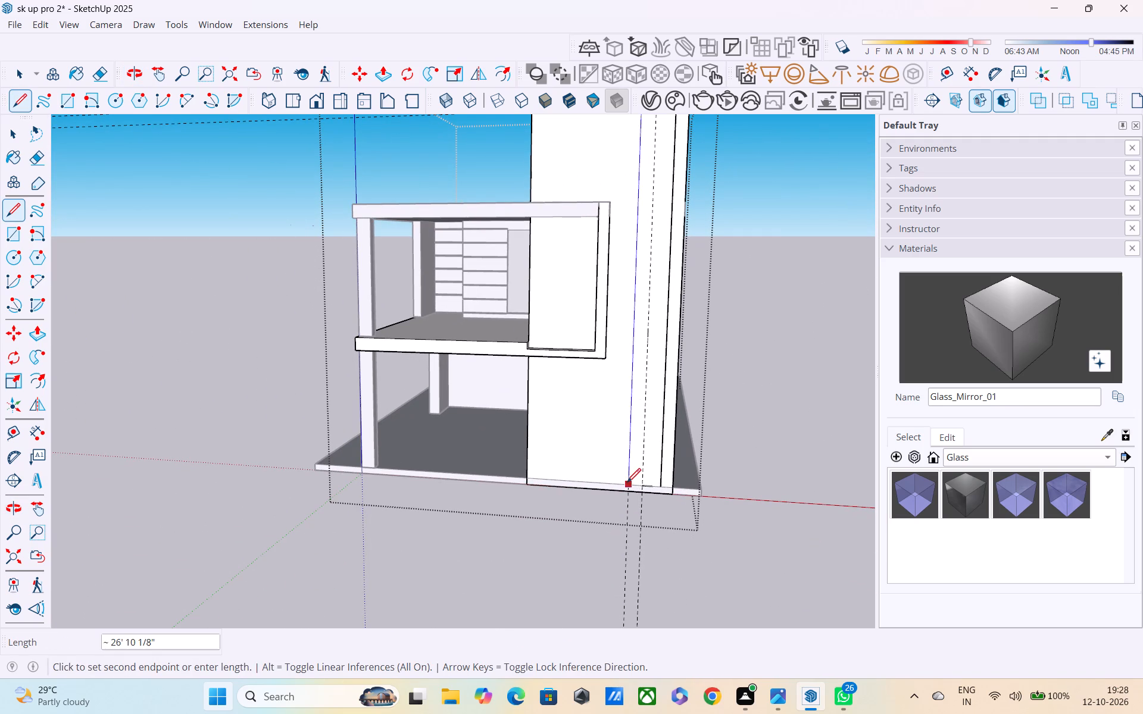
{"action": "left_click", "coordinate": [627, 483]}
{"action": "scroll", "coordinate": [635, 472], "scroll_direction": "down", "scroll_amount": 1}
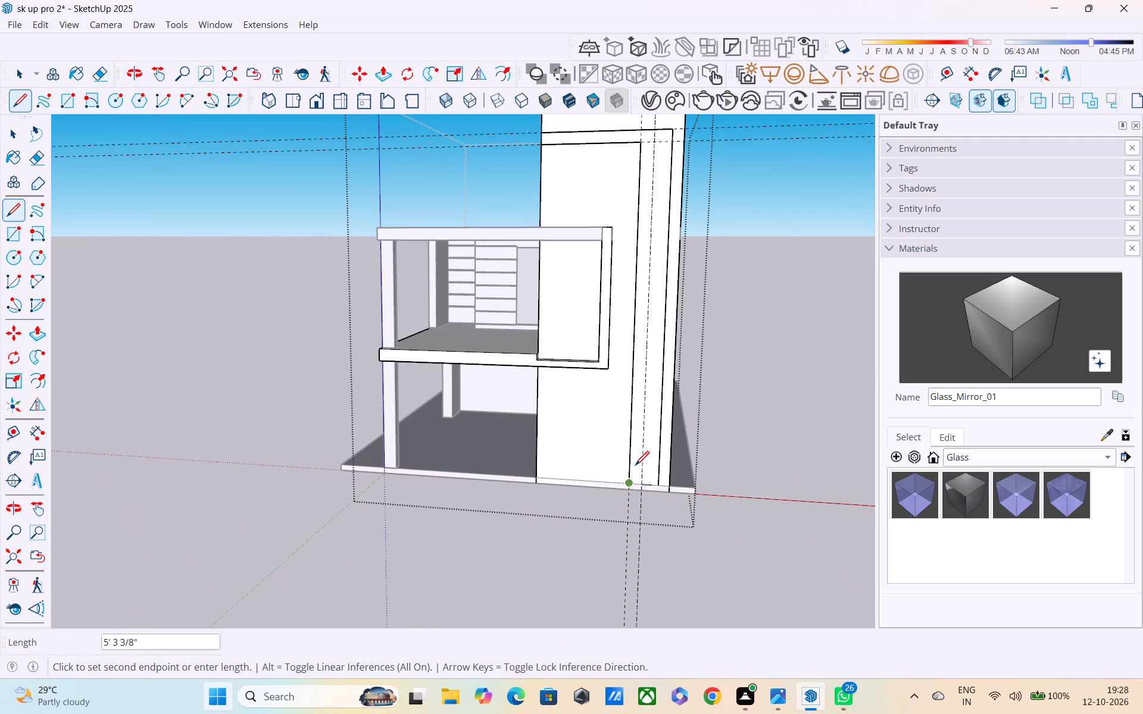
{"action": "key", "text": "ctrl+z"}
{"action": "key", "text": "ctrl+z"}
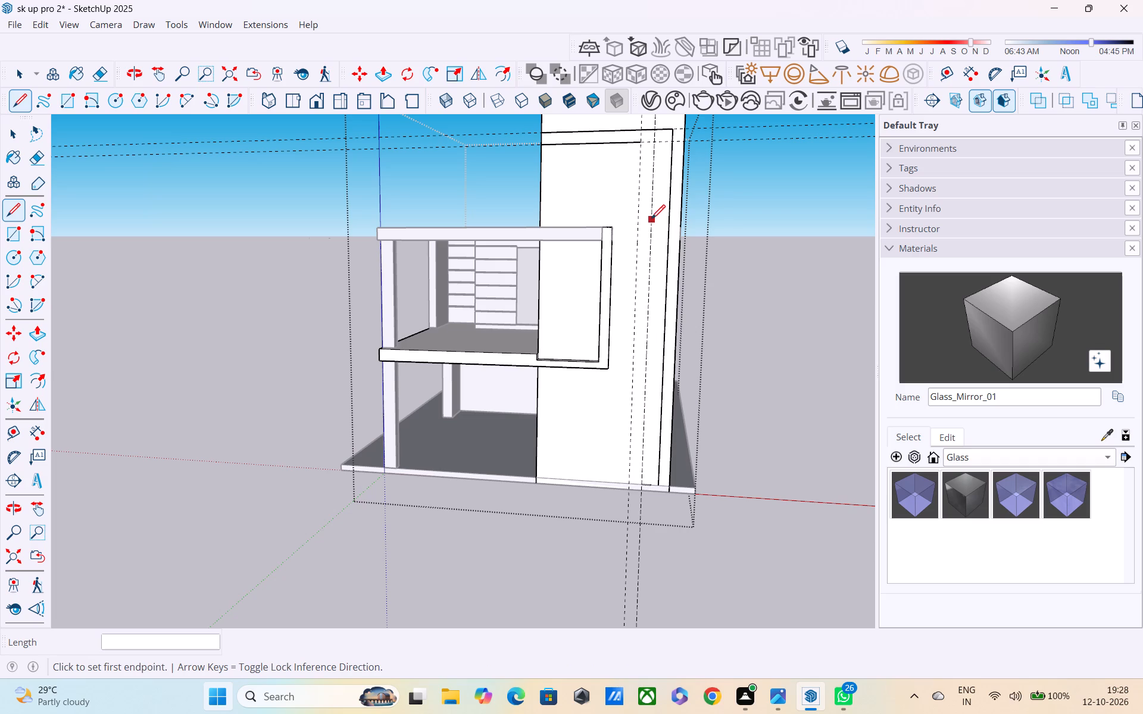
Extend the lower horizontal outline by 1' from the inner vertical guide to the outer vertical guide.
{"action": "left_click", "coordinate": [656, 143]}
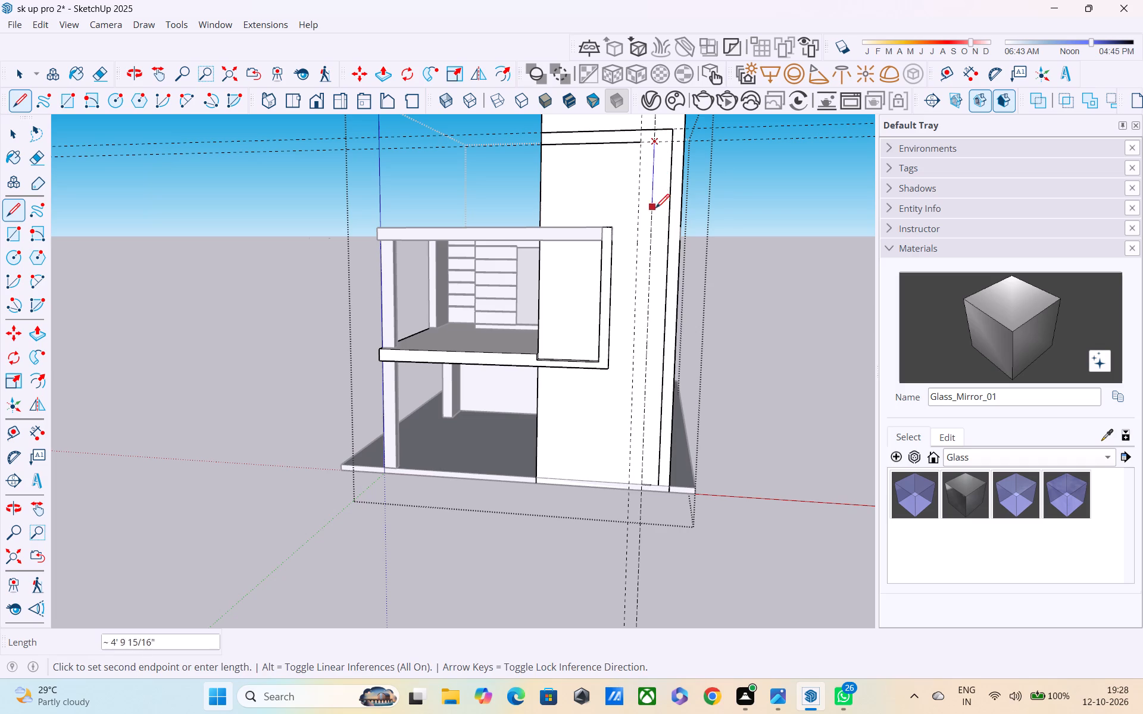
{"action": "left_click", "coordinate": [641, 144]}
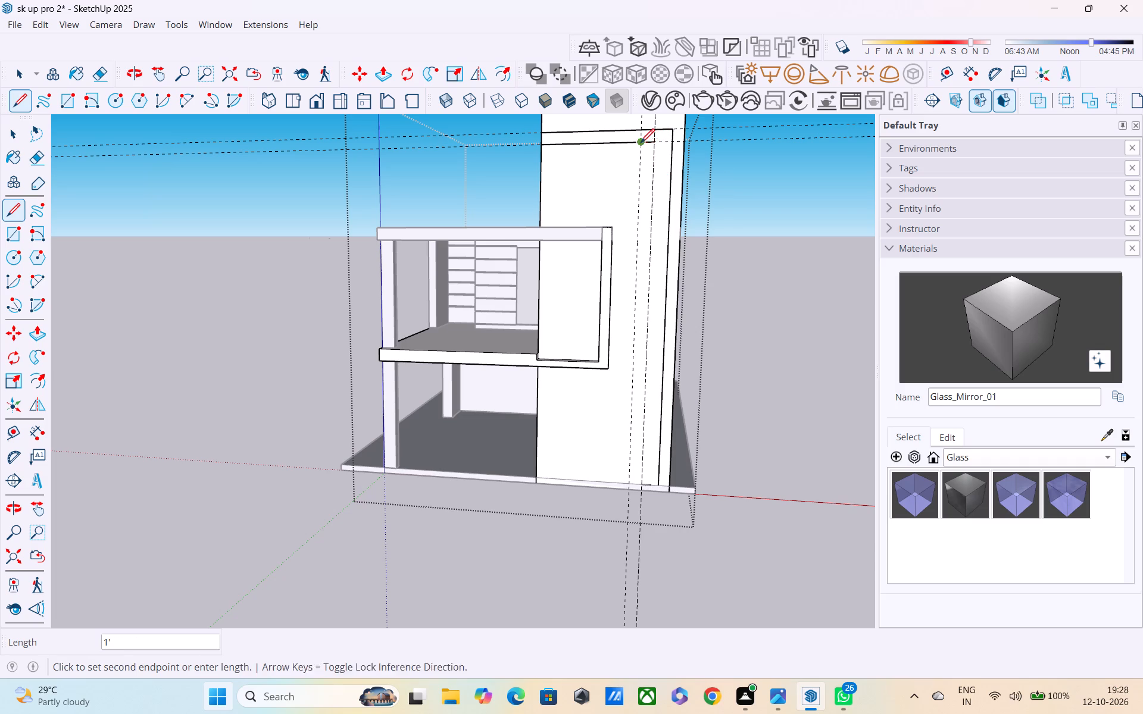
{"action": "left_click", "coordinate": [653, 145]}
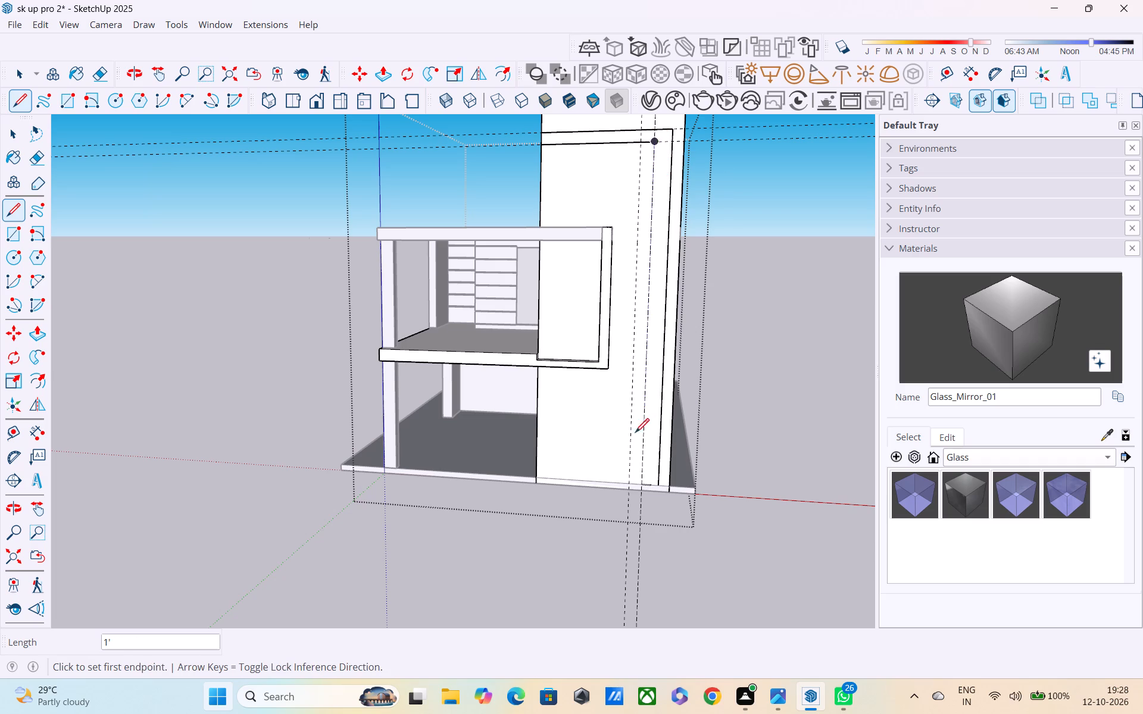
Draw a vertical line along the outer vertical guide, from the tower's base edge up to the end of the lower horizontal outline.
{"action": "left_click", "coordinate": [642, 485]}
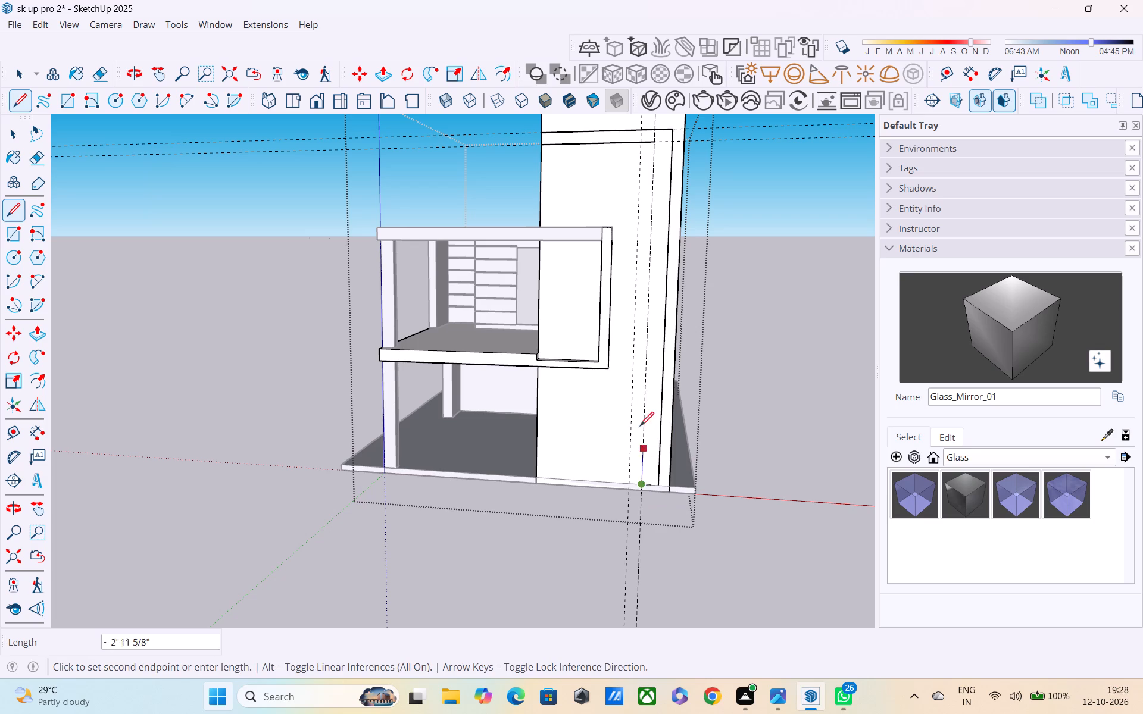
{"action": "left_click", "coordinate": [651, 142]}
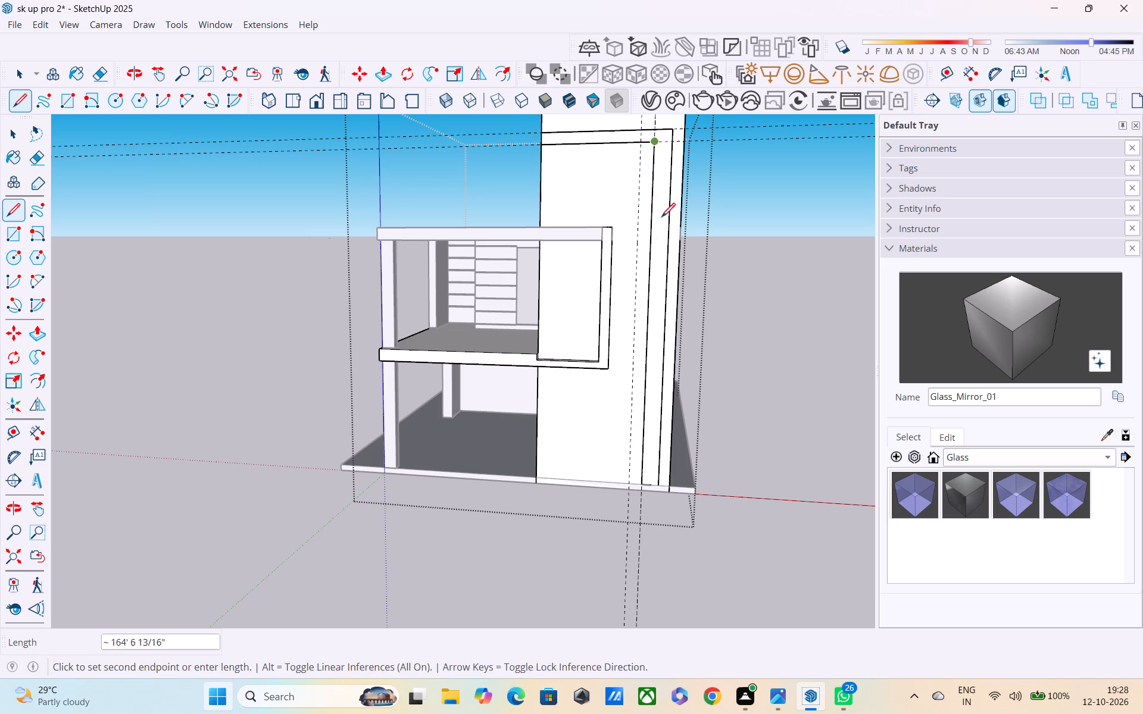
{"action": "middle_click_drag", "start_coordinate": [663, 231], "coordinate": [676, 320]}
{"action": "scroll", "coordinate": [673, 299], "scroll_direction": "down", "scroll_amount": 5}
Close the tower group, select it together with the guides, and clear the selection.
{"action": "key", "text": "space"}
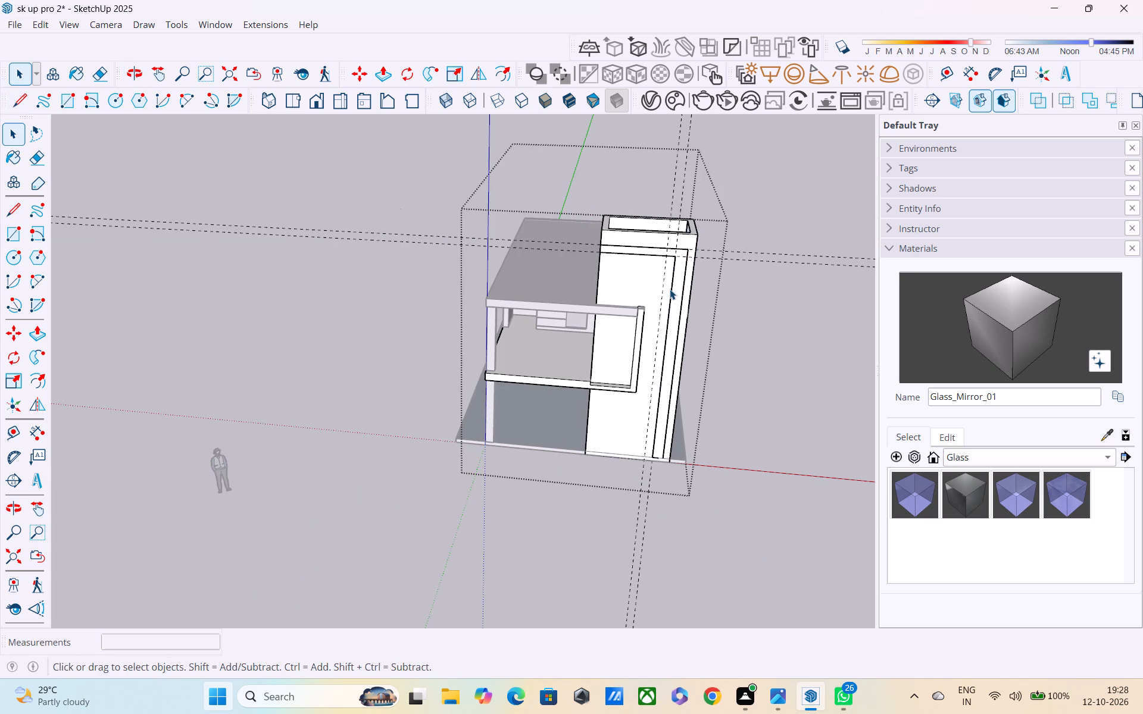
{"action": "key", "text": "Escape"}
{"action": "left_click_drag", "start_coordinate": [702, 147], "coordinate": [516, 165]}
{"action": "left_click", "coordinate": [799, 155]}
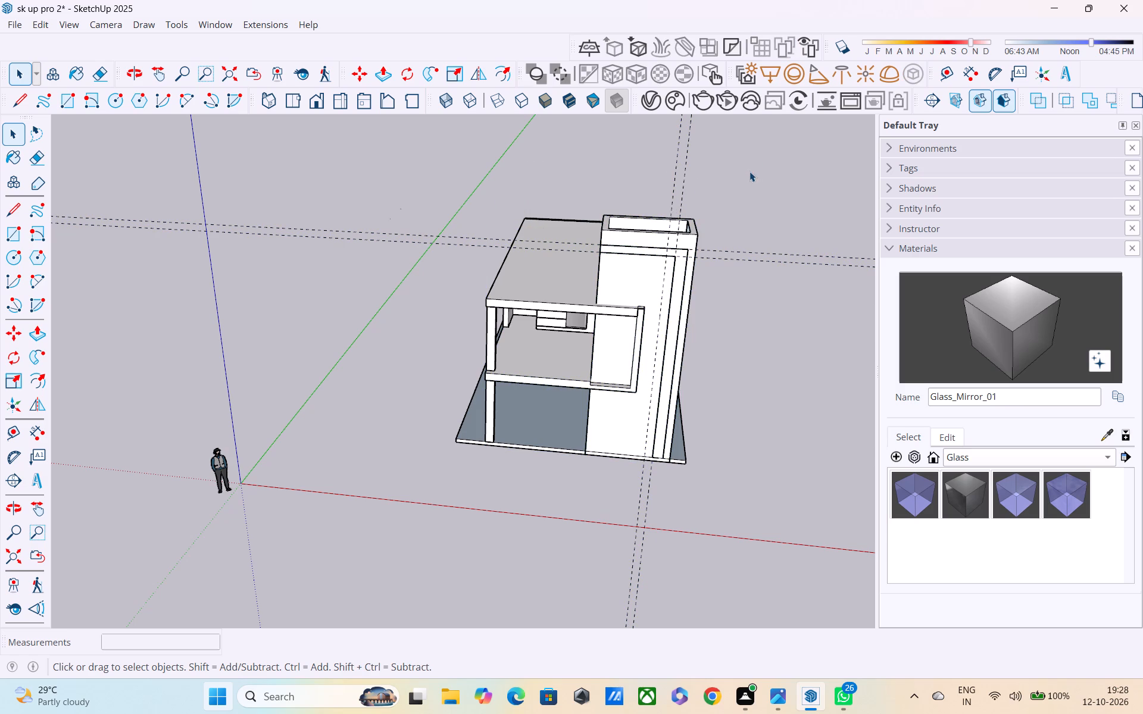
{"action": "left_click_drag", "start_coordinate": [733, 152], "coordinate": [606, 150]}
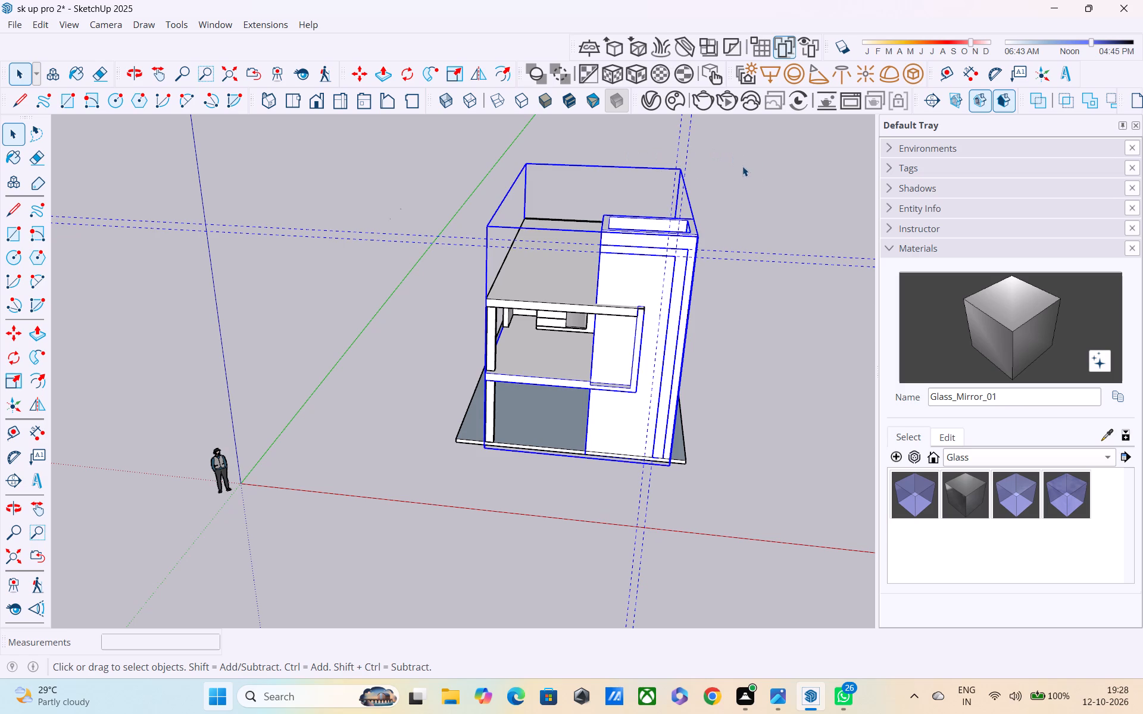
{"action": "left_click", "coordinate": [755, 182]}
Reopen the tower group for editing.
{"action": "left_click", "coordinate": [749, 248]}
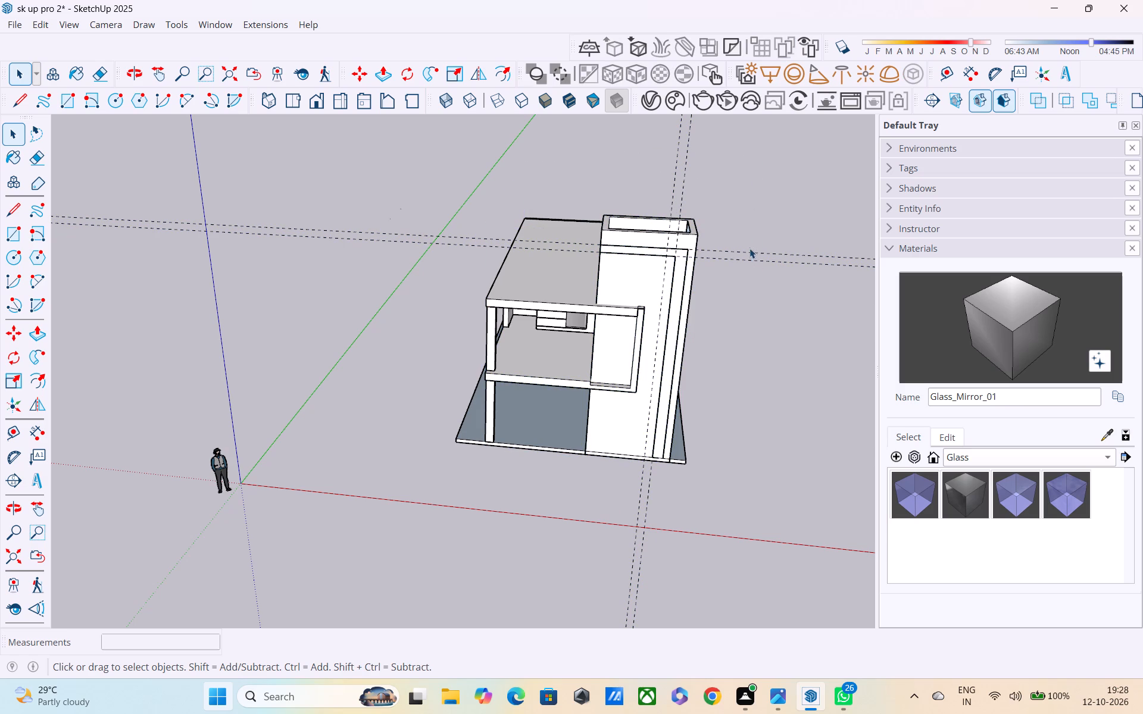
{"action": "left_click", "coordinate": [749, 257]}
{"action": "left_click", "coordinate": [749, 257]}
{"action": "middle_click_drag", "start_coordinate": [701, 262], "coordinate": [711, 233]}
{"action": "middle_click_drag", "start_coordinate": [639, 272], "coordinate": [641, 224]}
{"action": "triple_click", "coordinate": [645, 262]}
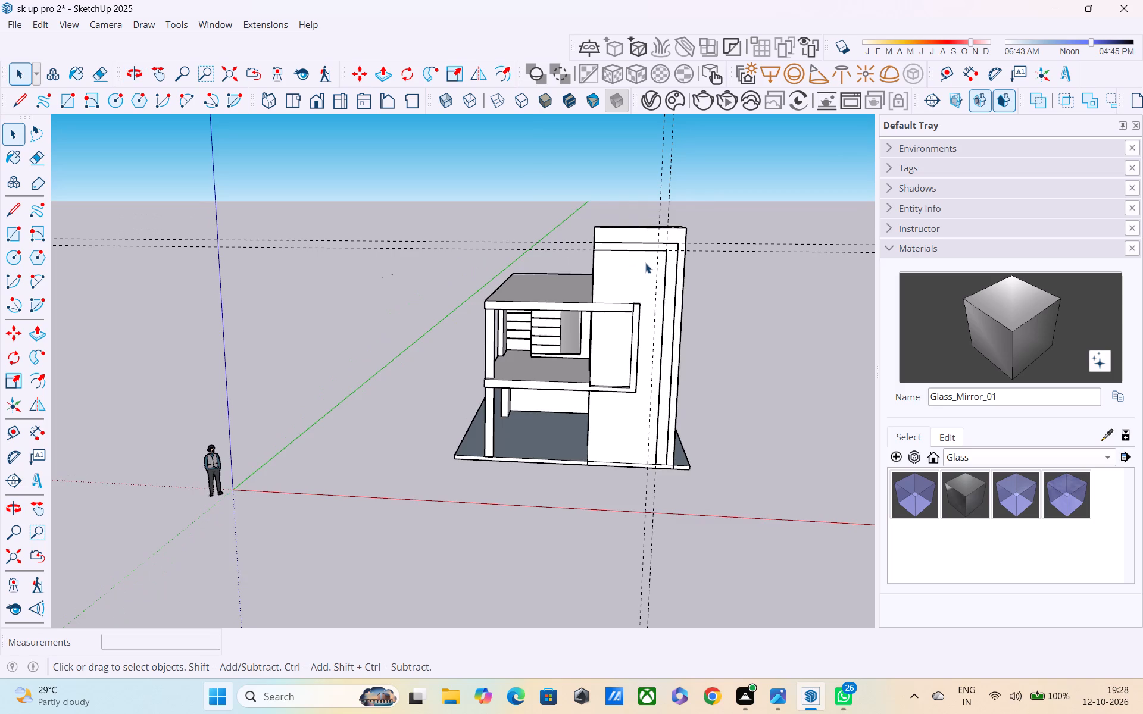
{"action": "left_click", "coordinate": [629, 170]}
{"action": "triple_click", "coordinate": [627, 259]}
{"action": "left_click", "coordinate": [575, 256]}
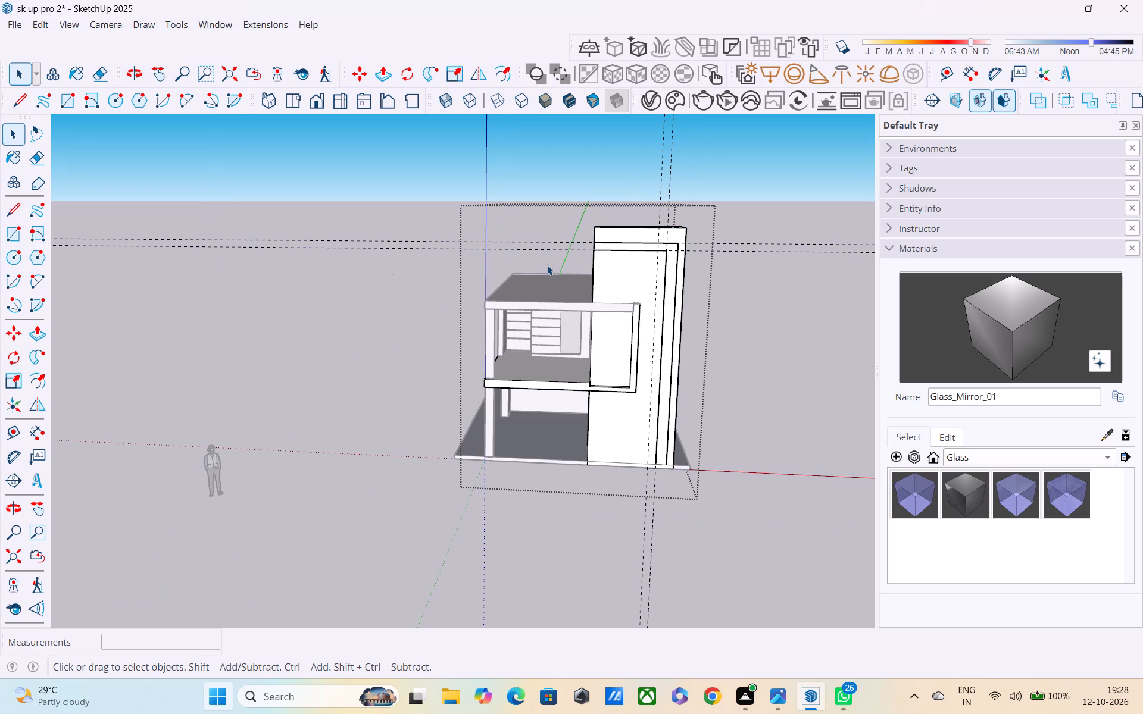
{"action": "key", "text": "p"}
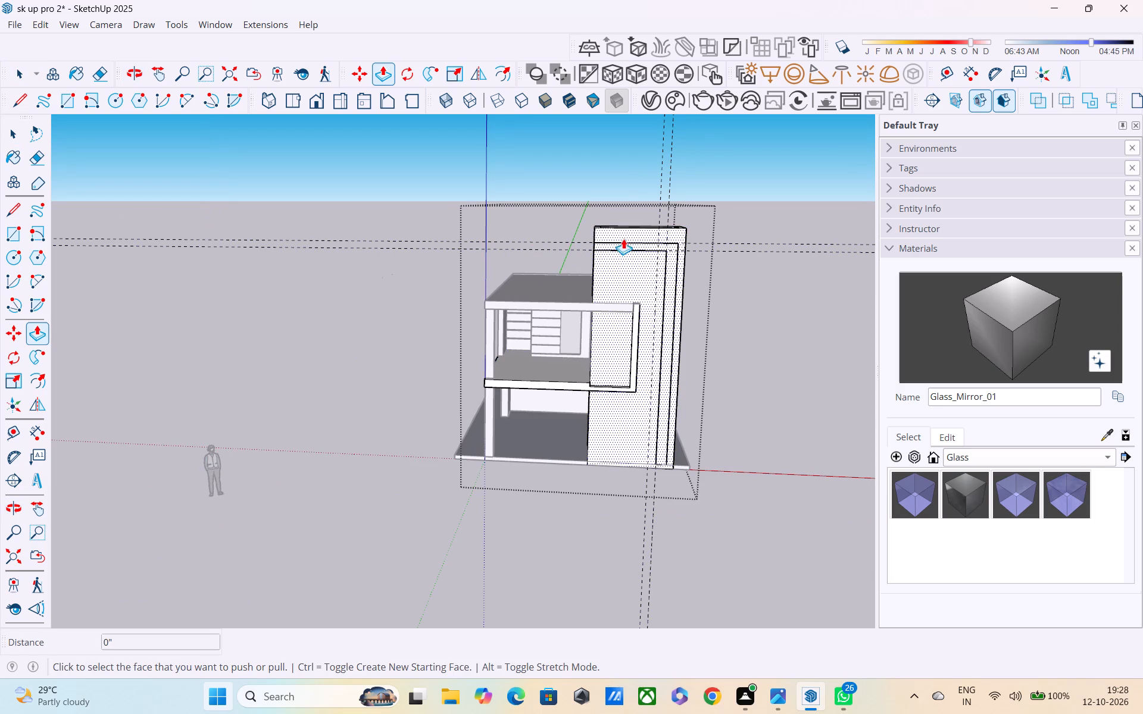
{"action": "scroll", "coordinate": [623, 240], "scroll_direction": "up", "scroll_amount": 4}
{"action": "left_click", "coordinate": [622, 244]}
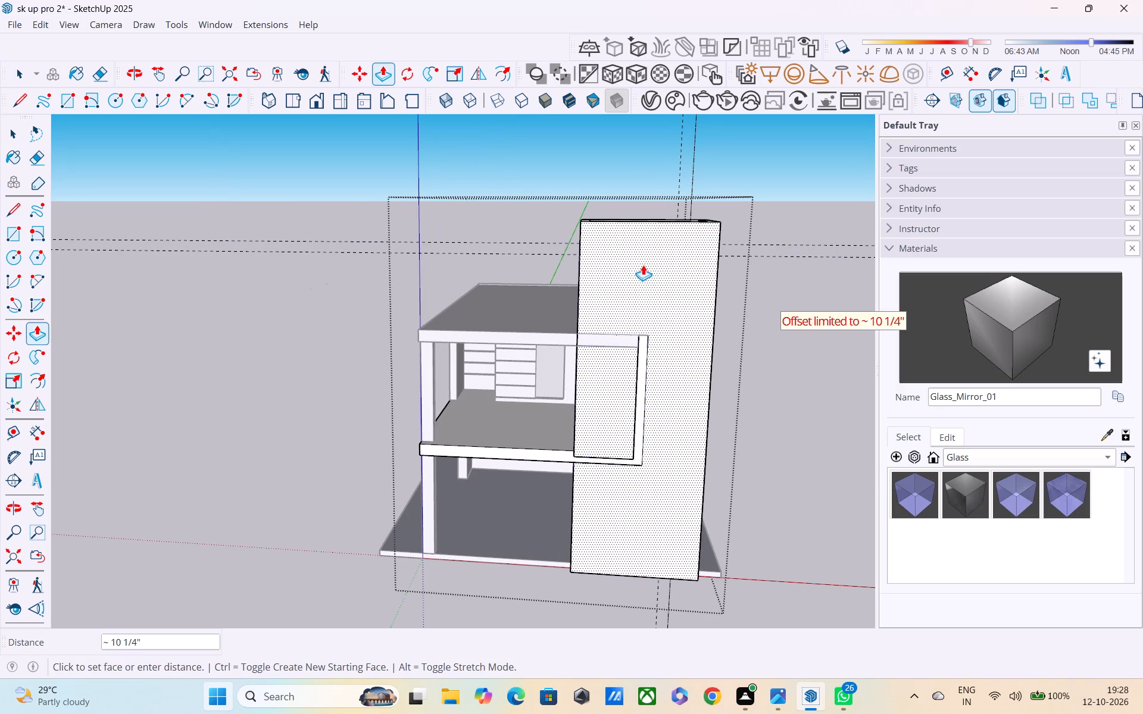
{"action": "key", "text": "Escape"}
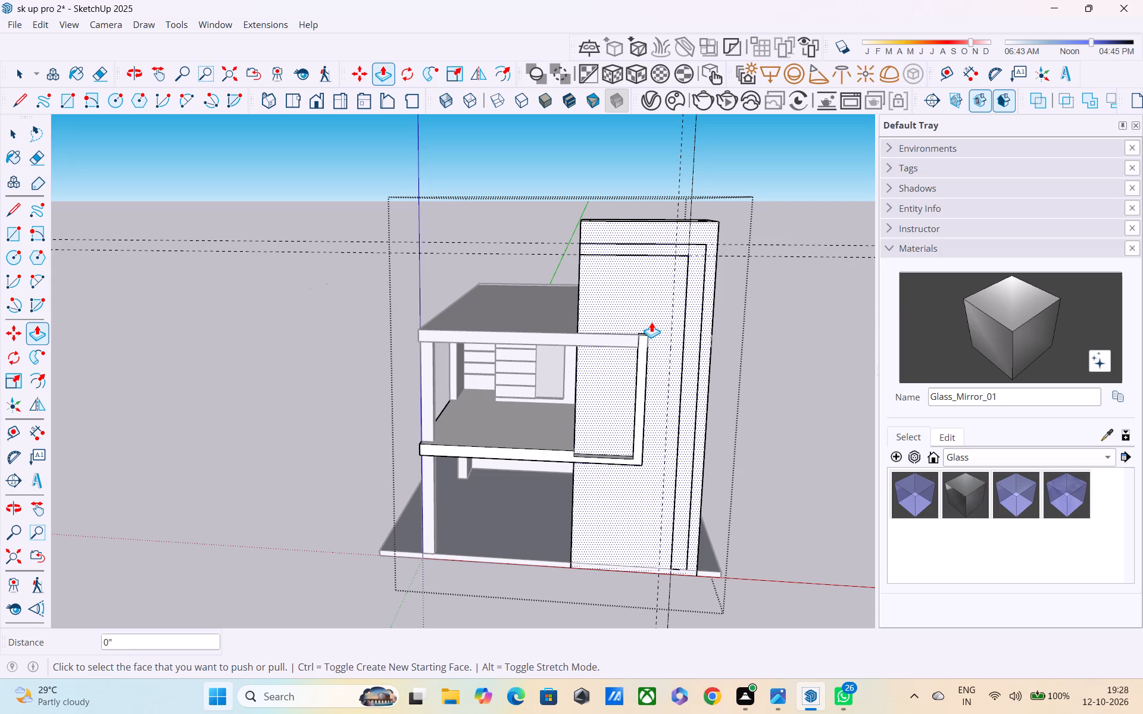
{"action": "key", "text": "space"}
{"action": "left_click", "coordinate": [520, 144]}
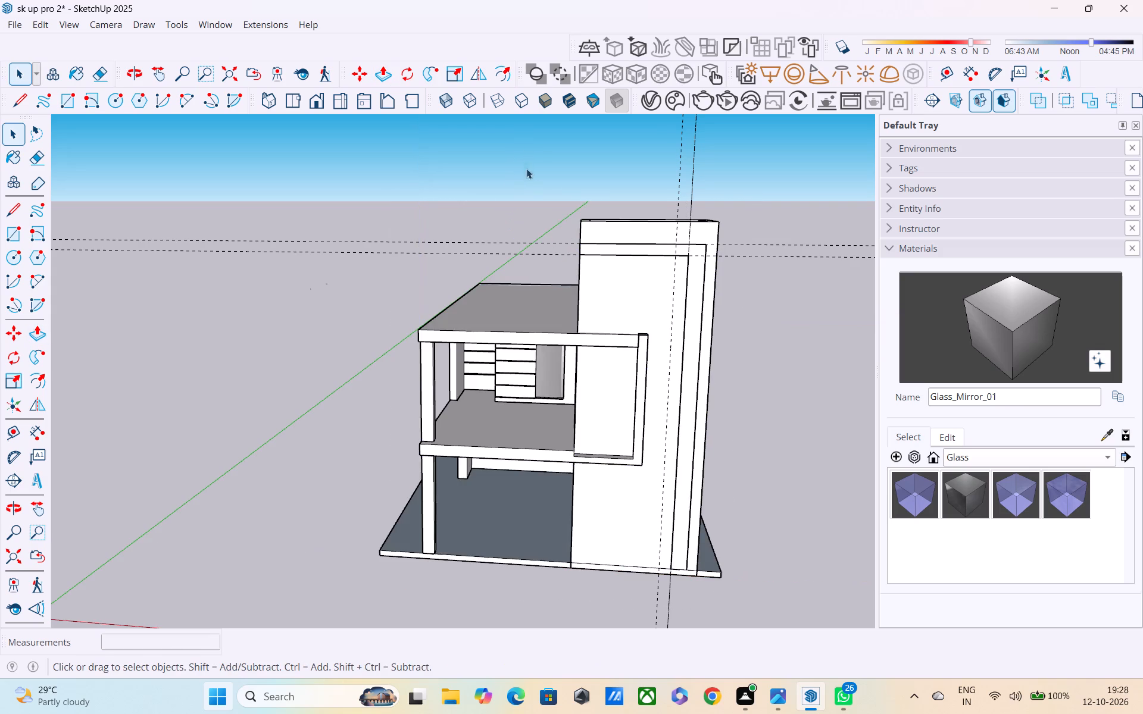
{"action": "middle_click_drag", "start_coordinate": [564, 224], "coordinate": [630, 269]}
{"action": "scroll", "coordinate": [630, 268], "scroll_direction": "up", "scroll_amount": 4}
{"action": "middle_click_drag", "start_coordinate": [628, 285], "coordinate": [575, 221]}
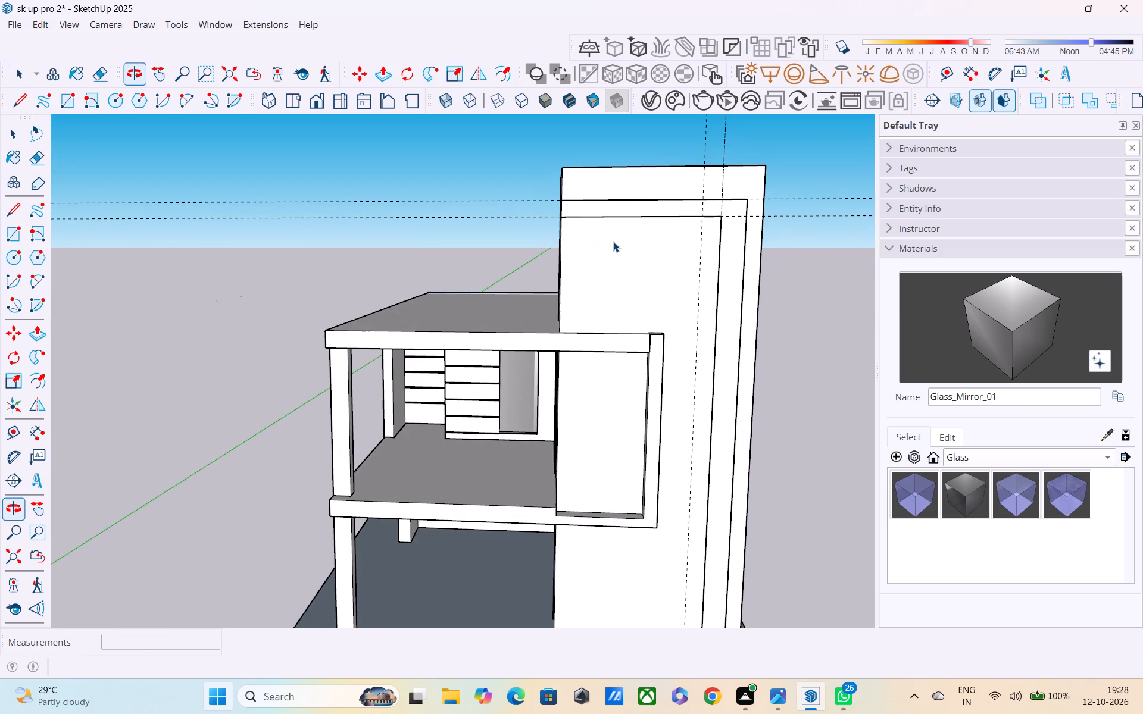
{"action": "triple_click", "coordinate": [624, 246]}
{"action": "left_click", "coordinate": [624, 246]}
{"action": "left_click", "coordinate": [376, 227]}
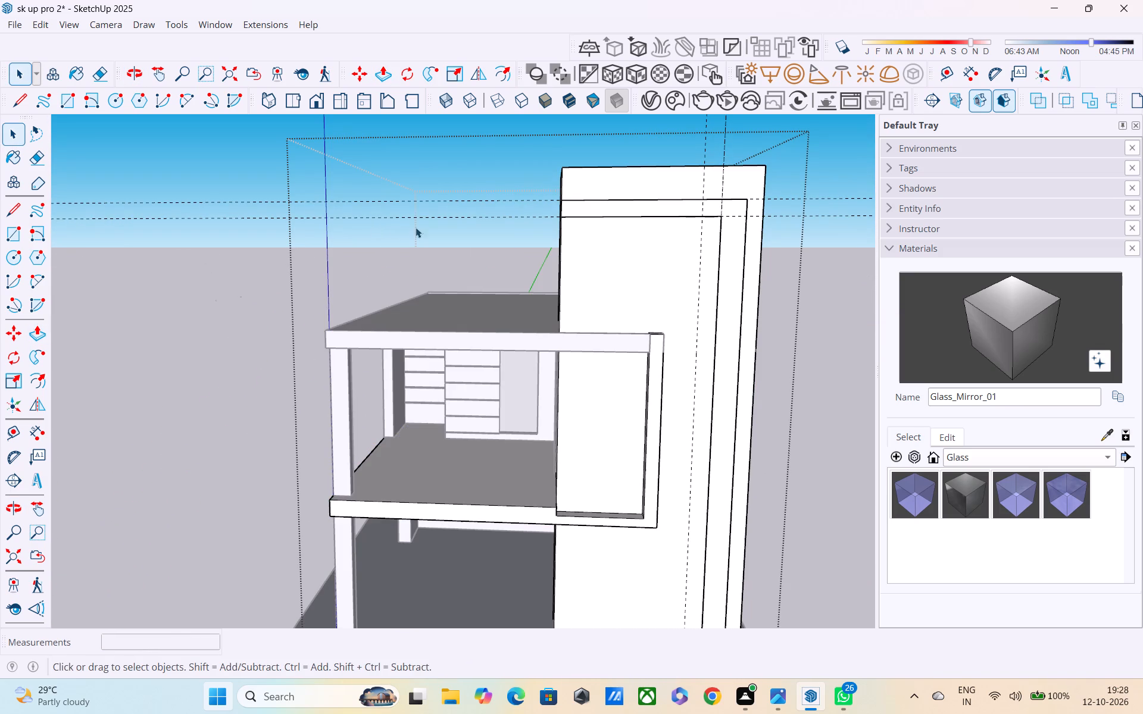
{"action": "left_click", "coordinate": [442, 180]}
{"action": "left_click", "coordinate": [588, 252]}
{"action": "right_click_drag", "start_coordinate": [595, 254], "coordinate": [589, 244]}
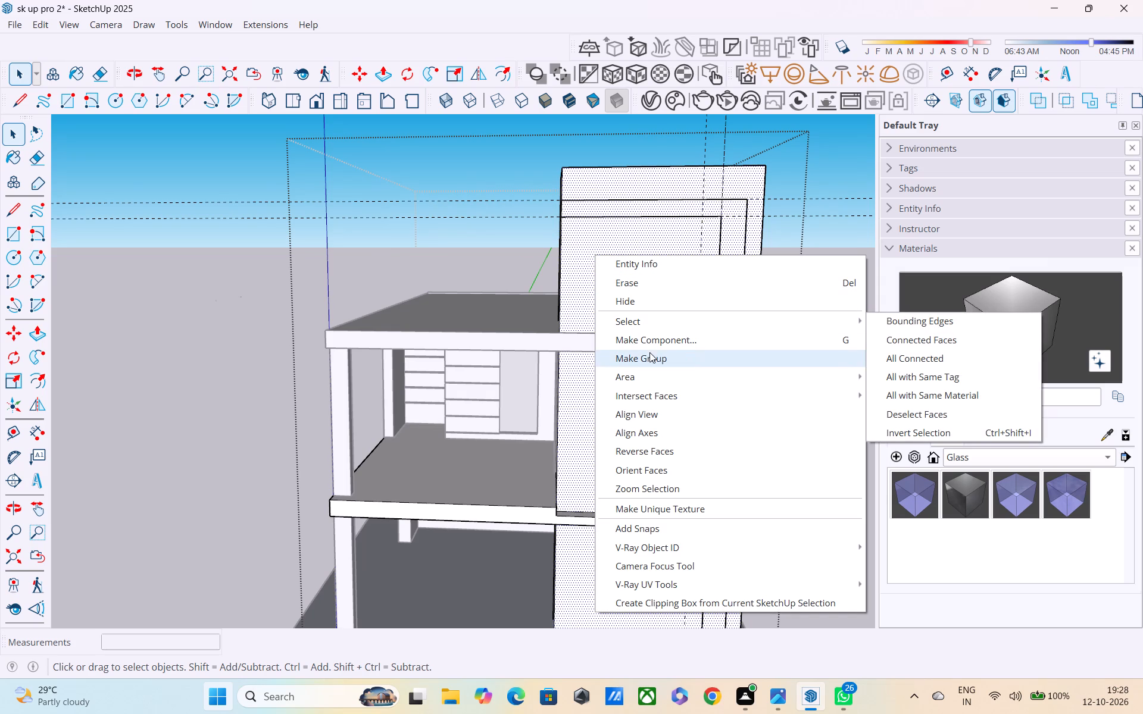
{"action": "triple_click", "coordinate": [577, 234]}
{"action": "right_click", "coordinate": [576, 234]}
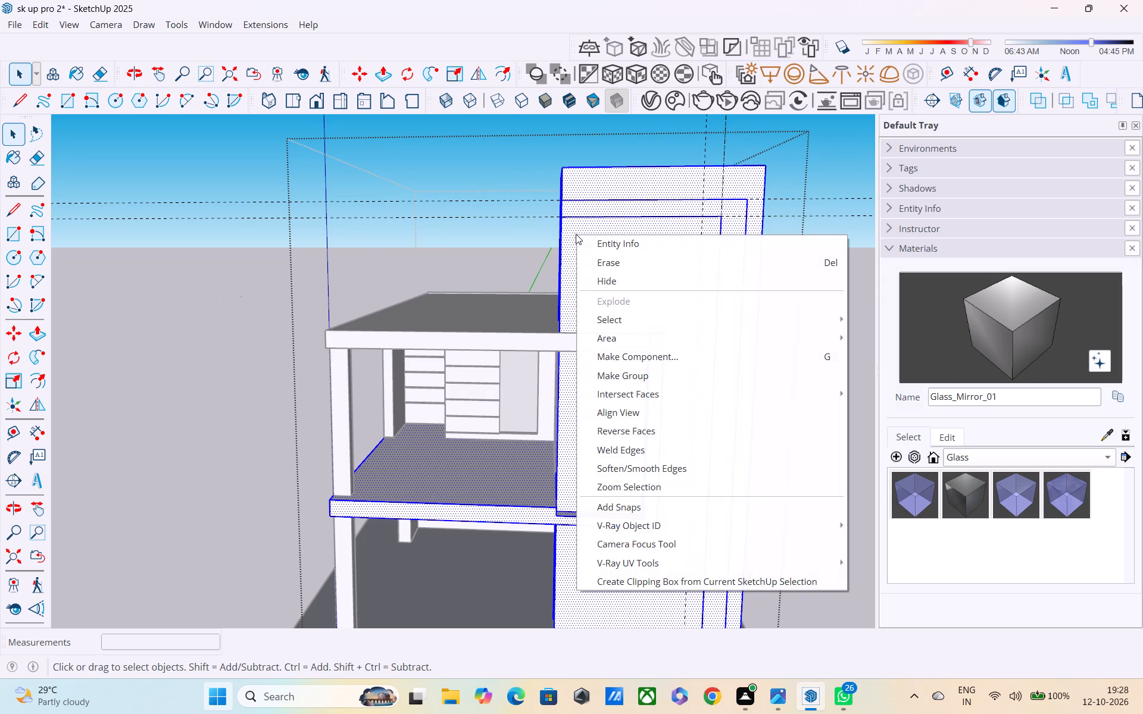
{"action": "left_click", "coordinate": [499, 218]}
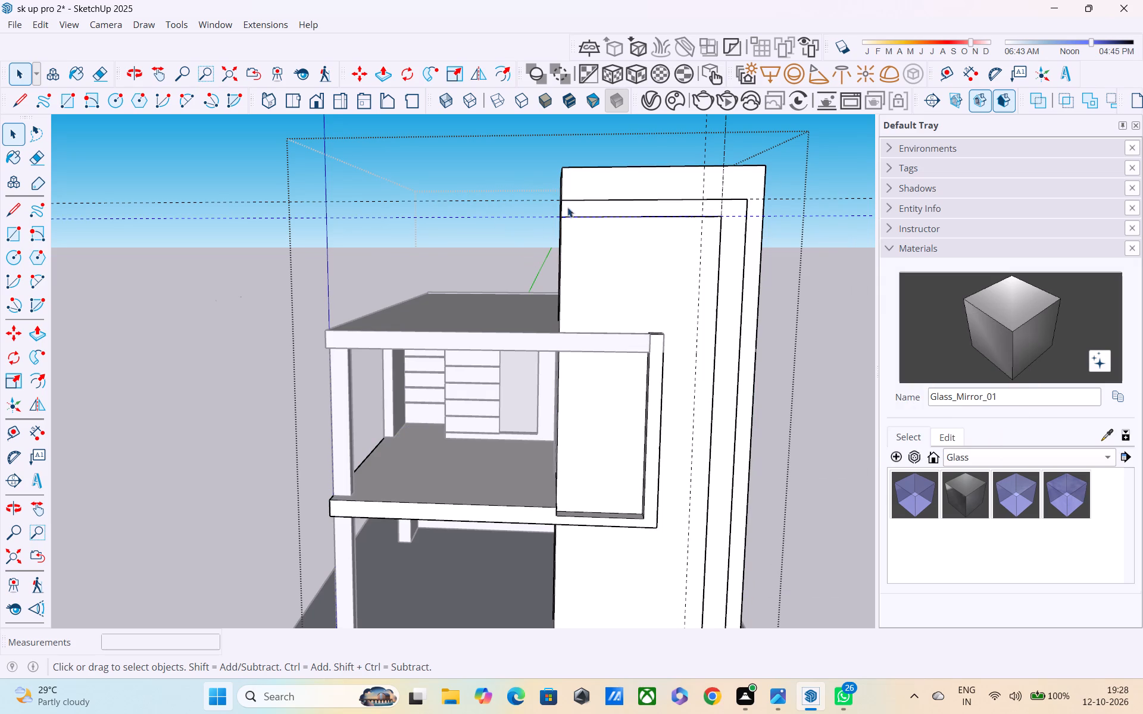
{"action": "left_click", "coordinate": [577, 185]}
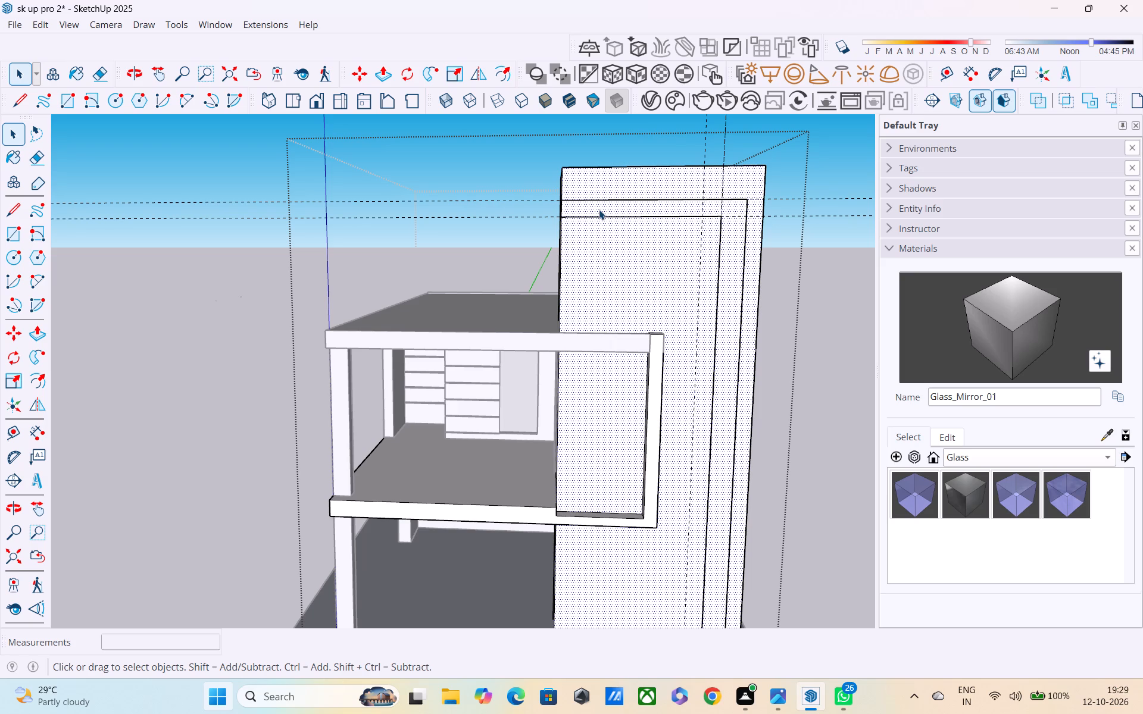
Retrace the strip's upper horizontal line, its base segment between the verticals and its lower horizontal line to form a separate L-shaped face.
{"action": "key", "text": "l"}
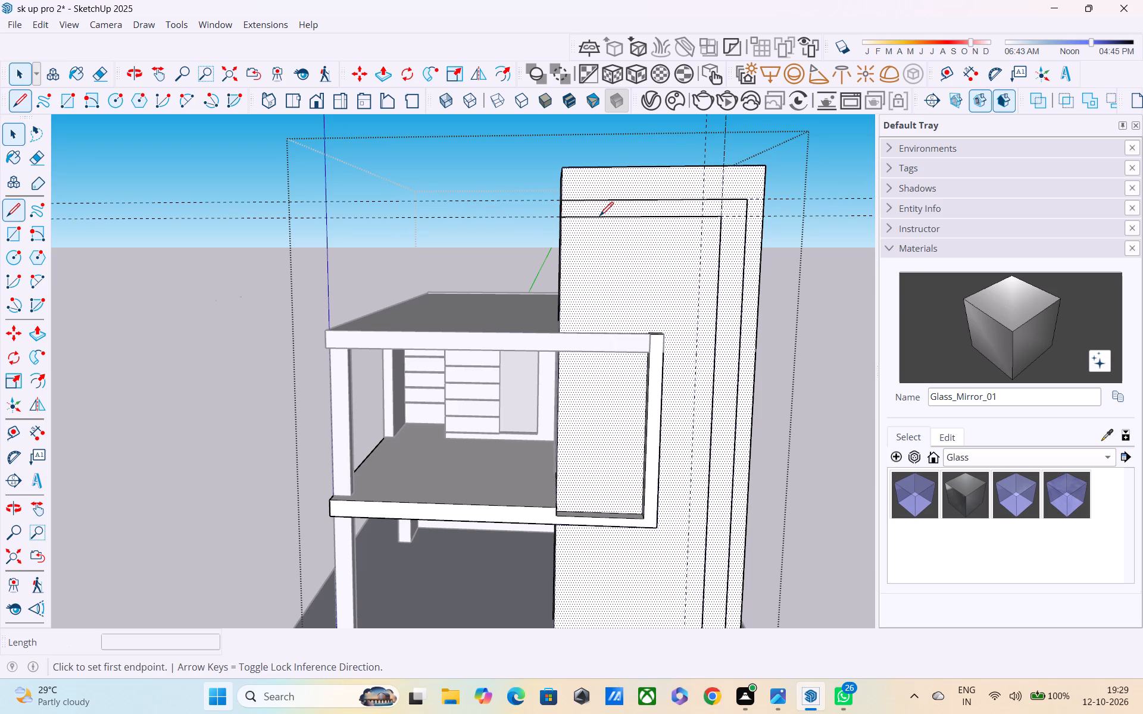
{"action": "left_click", "coordinate": [564, 202]}
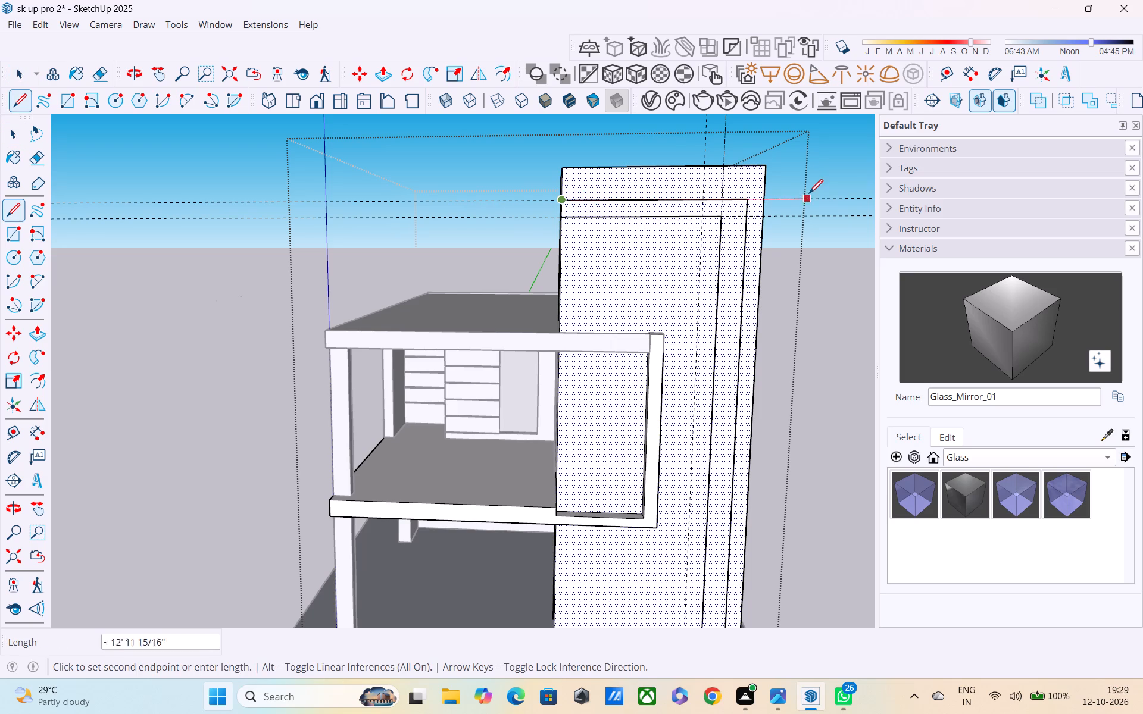
{"action": "left_click", "coordinate": [745, 205]}
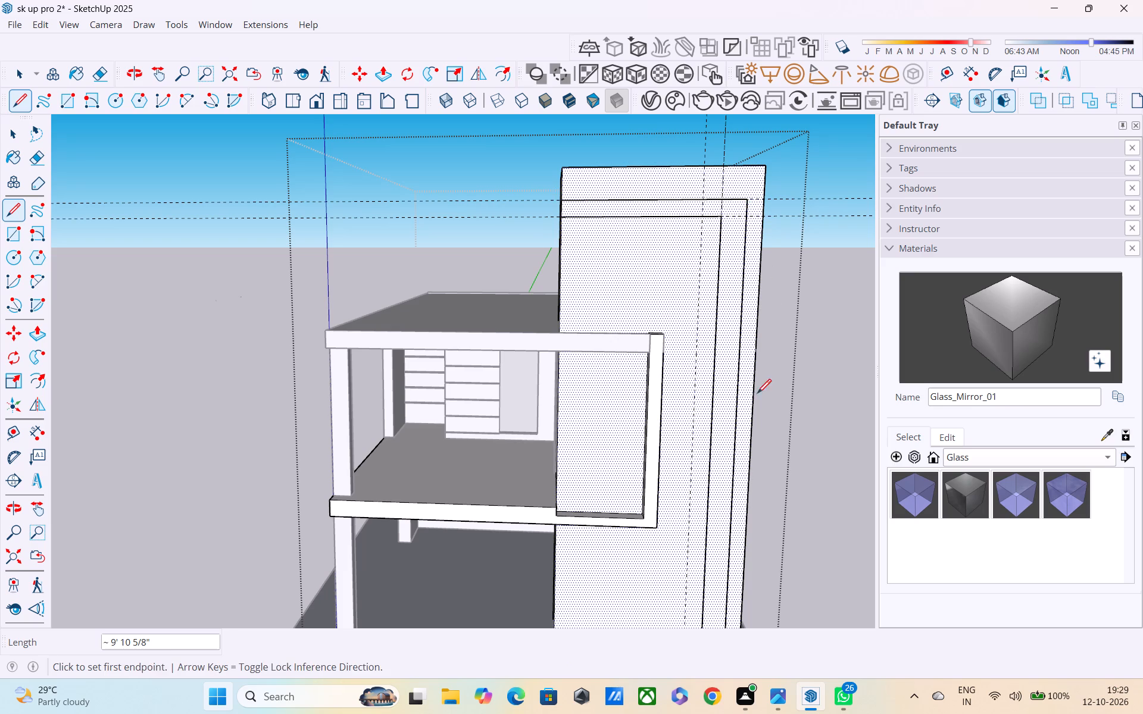
{"action": "middle_click_drag", "start_coordinate": [755, 405], "coordinate": [717, 258]}
{"action": "left_click", "coordinate": [717, 516]}
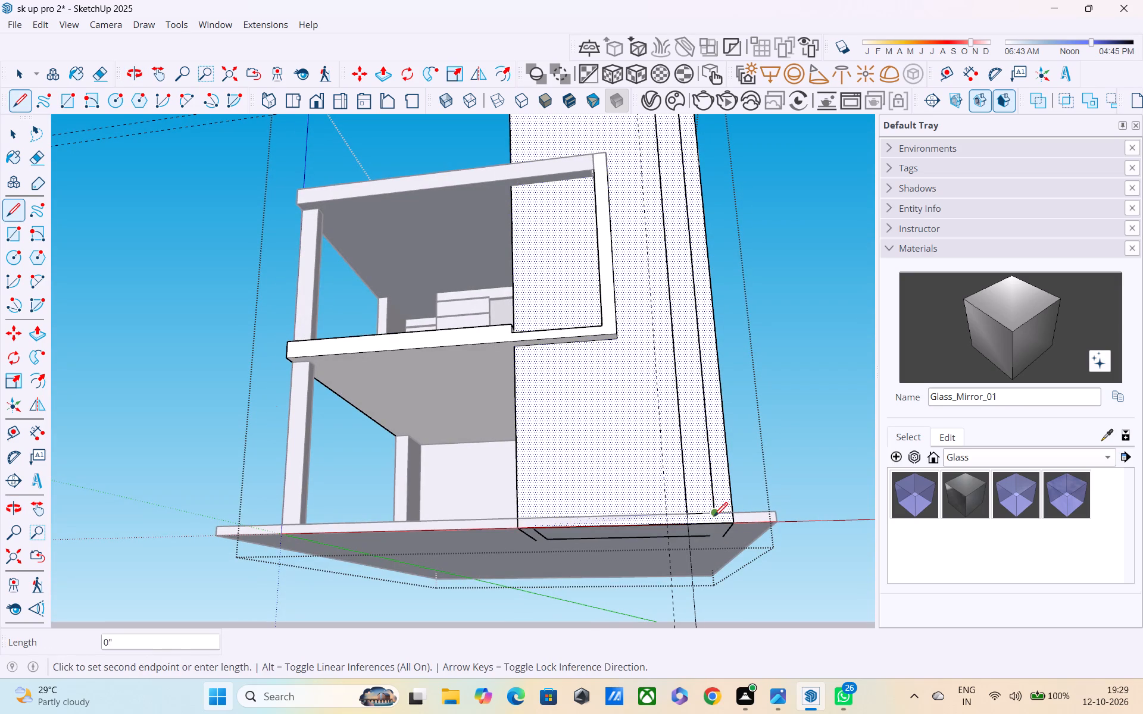
{"action": "left_click", "coordinate": [685, 511]}
{"action": "middle_click_drag", "start_coordinate": [669, 427], "coordinate": [684, 546]}
{"action": "left_click", "coordinate": [689, 143]}
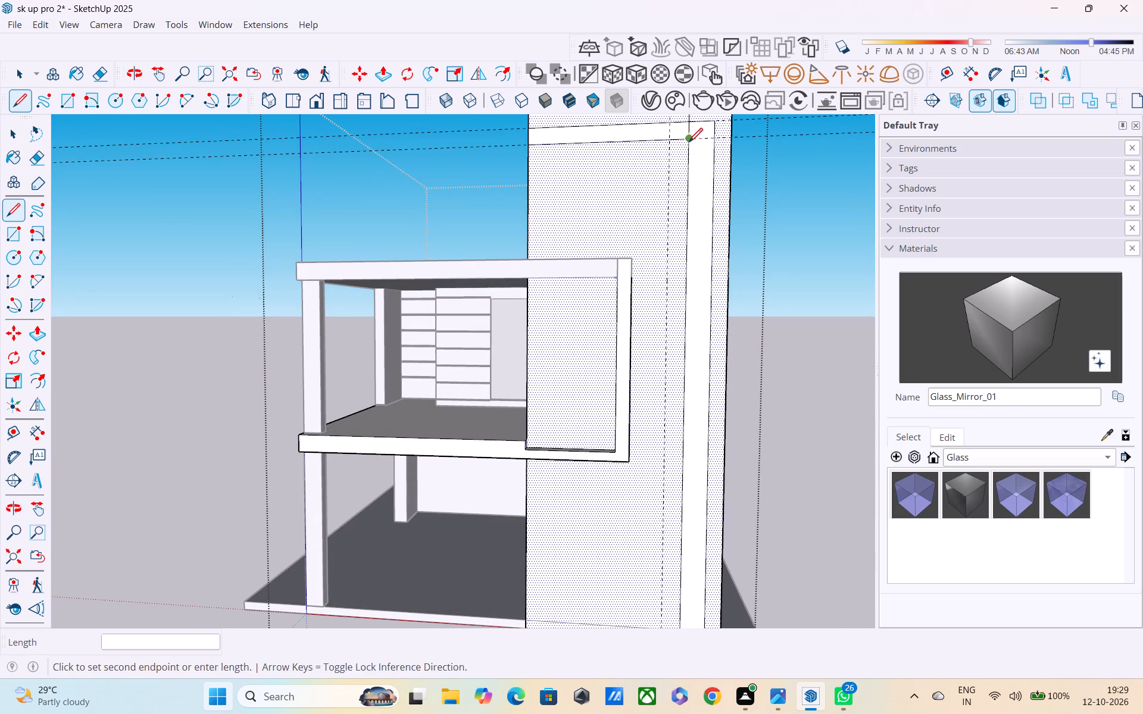
{"action": "left_click", "coordinate": [530, 143]}
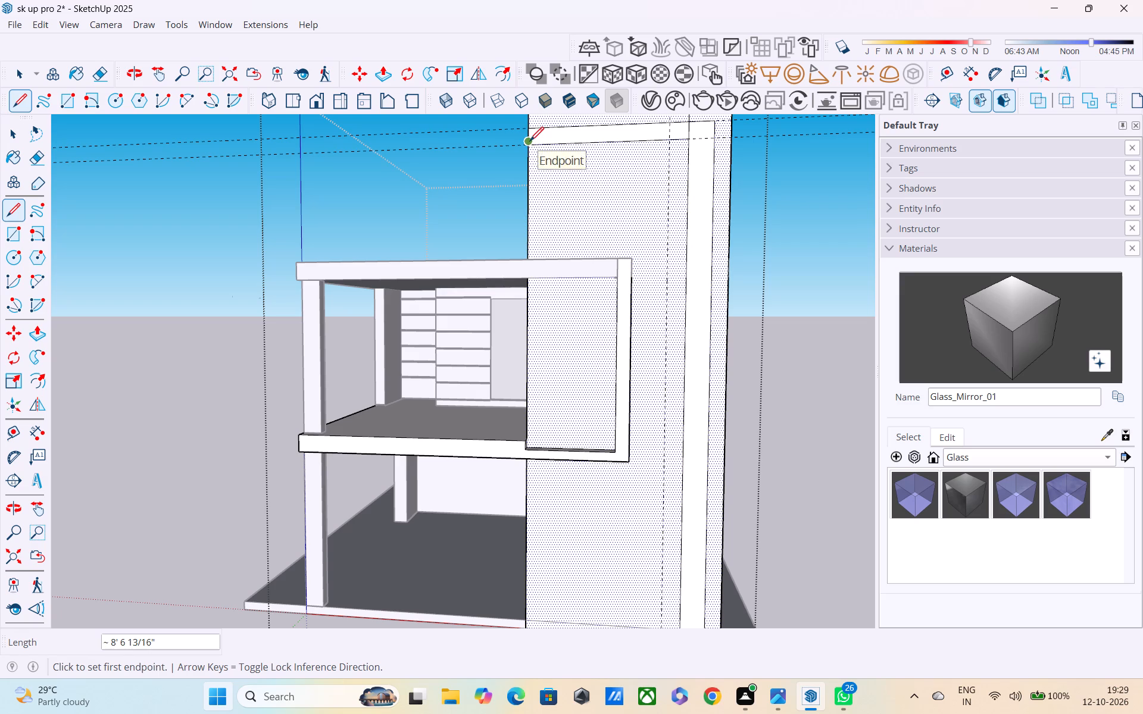
{"action": "key", "text": "space"}
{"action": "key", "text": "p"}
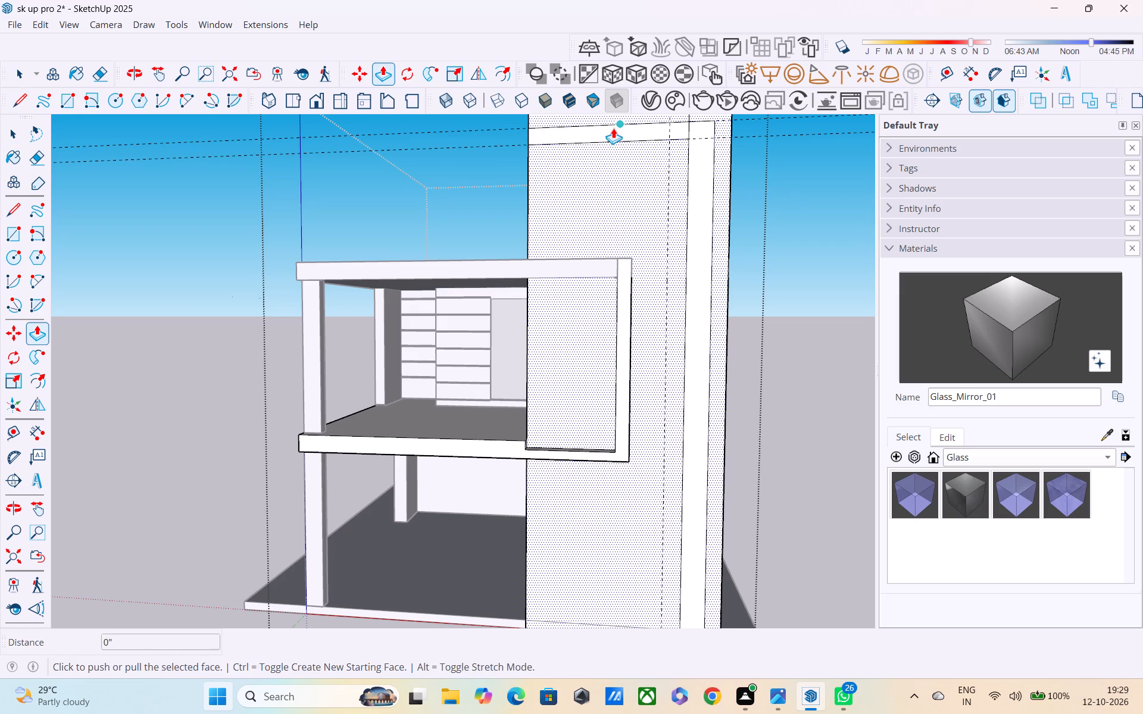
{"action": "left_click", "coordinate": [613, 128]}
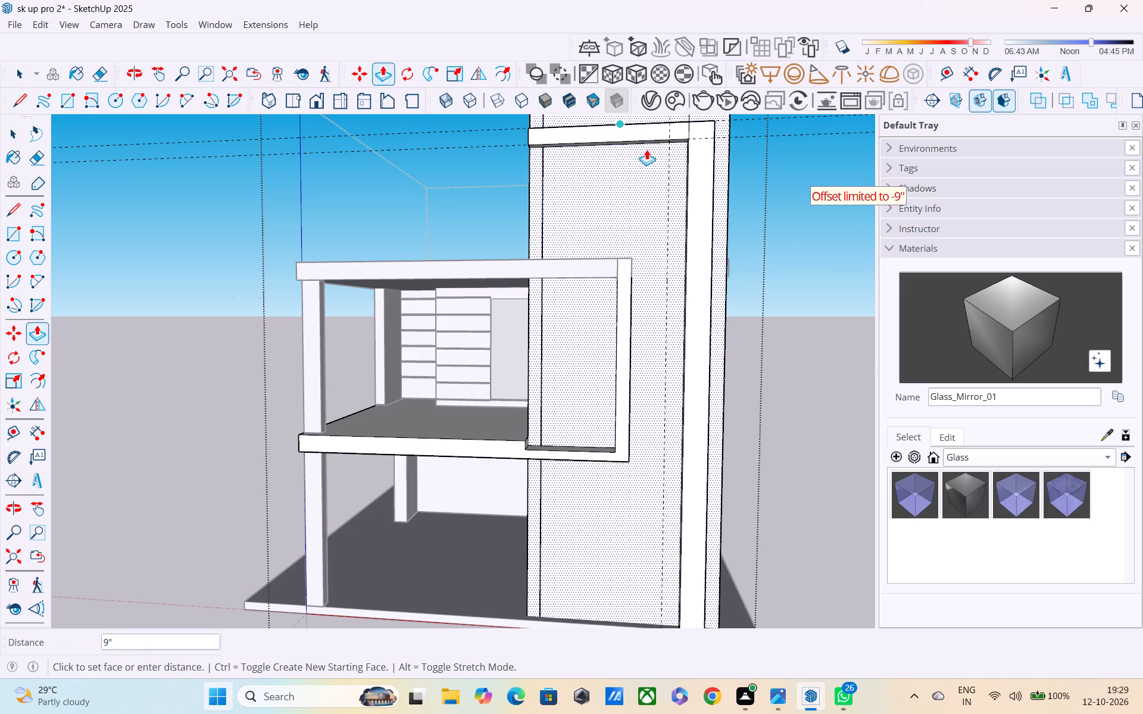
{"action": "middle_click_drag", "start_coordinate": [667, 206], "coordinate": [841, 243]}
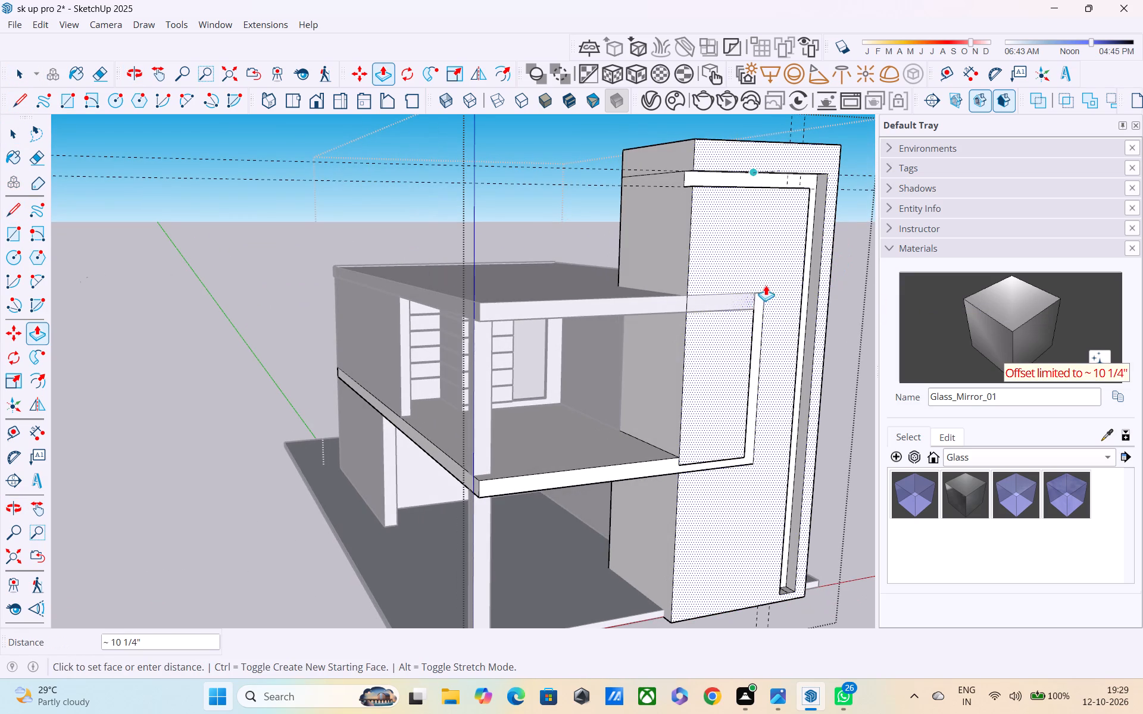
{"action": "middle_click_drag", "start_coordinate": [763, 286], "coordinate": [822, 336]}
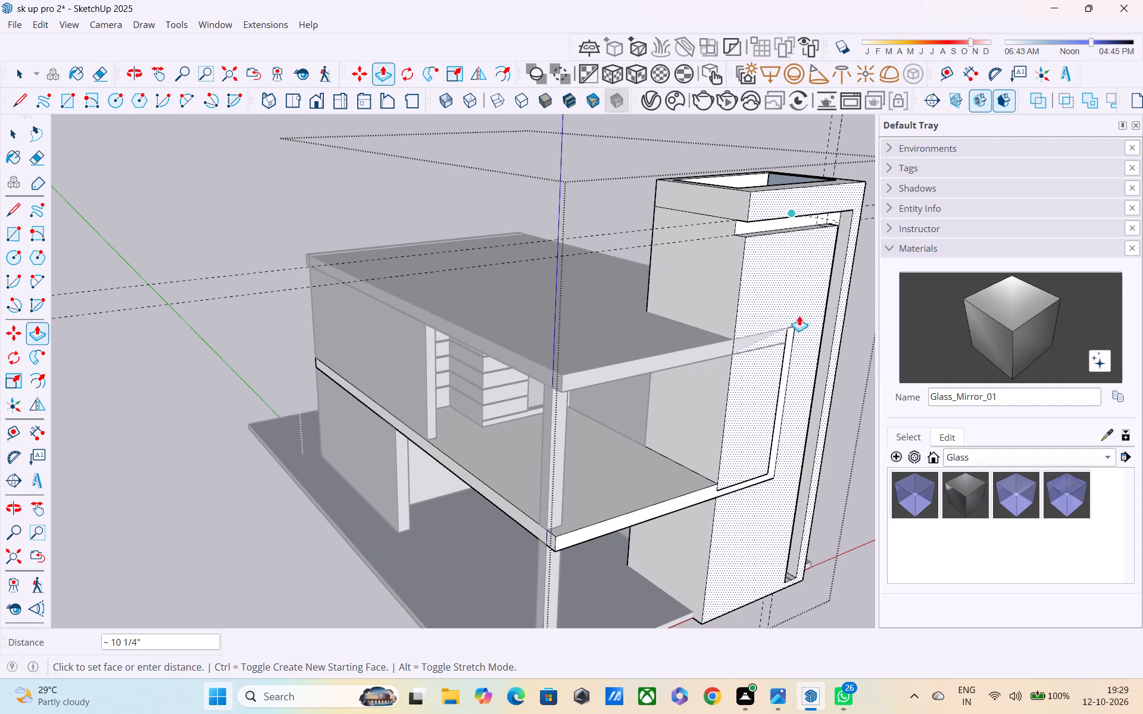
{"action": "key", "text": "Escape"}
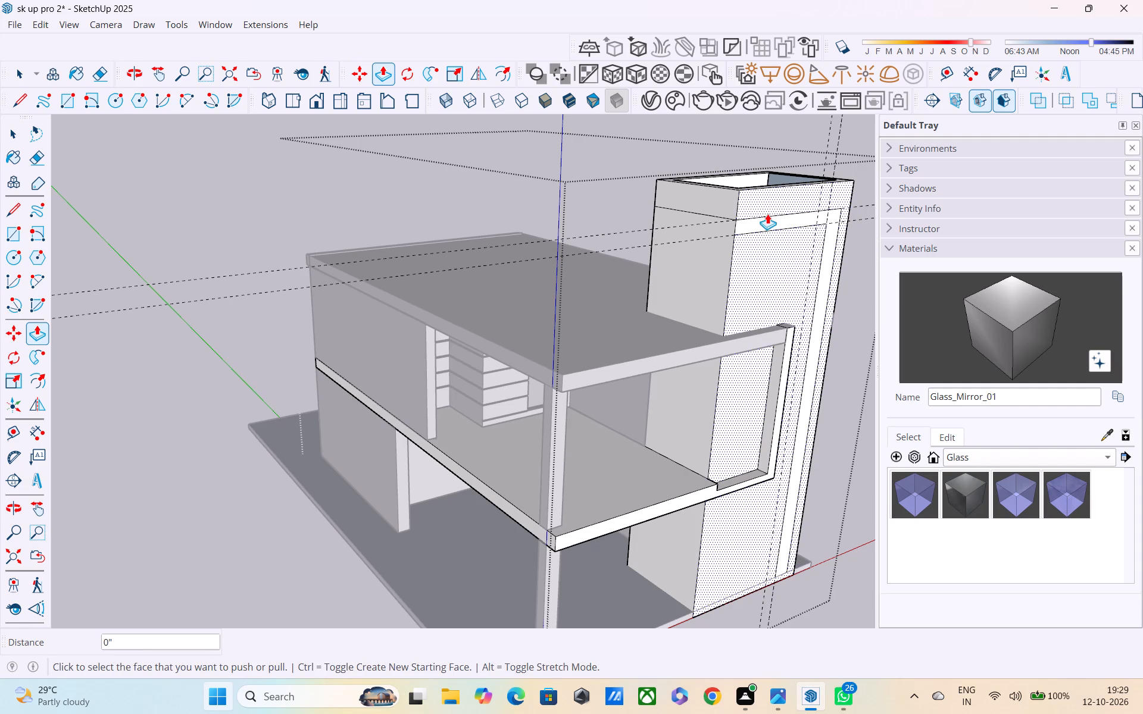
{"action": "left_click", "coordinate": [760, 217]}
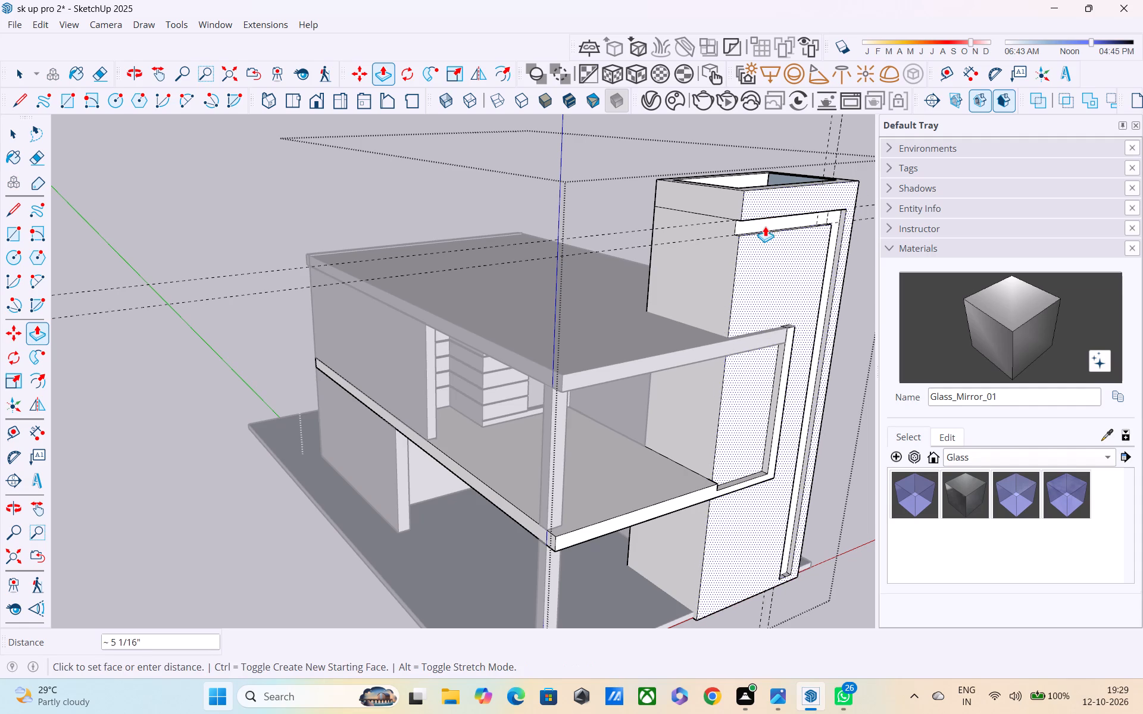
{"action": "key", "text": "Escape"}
Push/Pull the L-shaped strip face outward about 7 1/16" from the tower's front, snapping to the top corner of the balcony frame.
{"action": "left_click", "coordinate": [760, 218]}
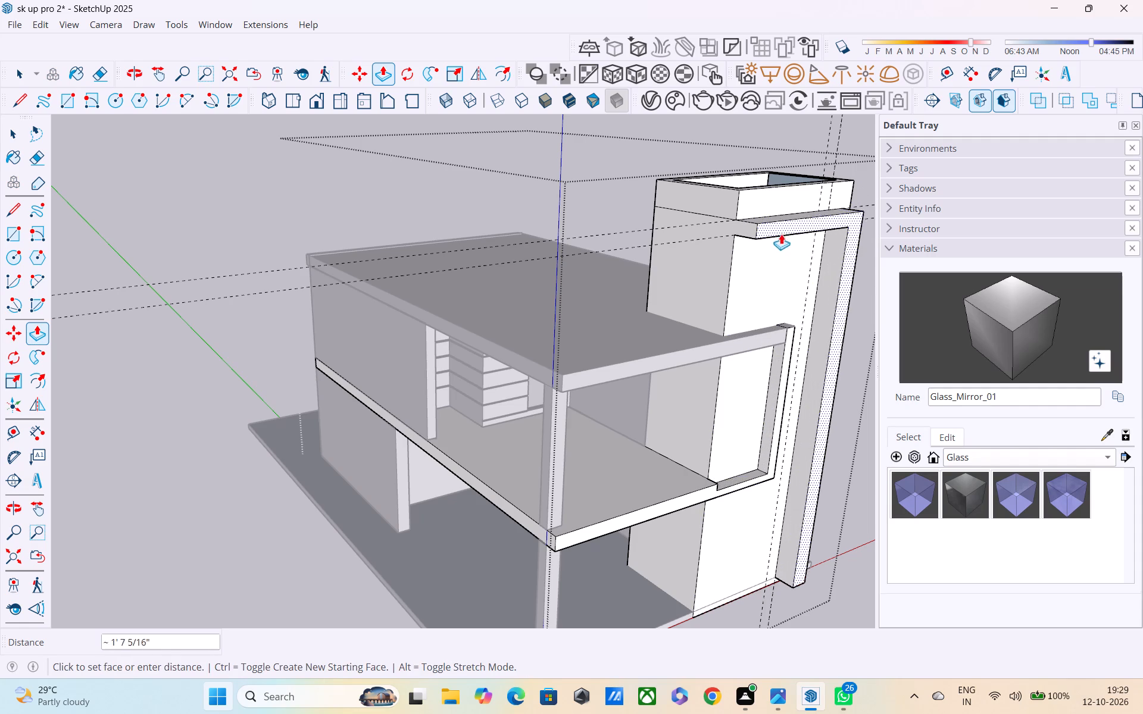
{"action": "left_click", "coordinate": [793, 323]}
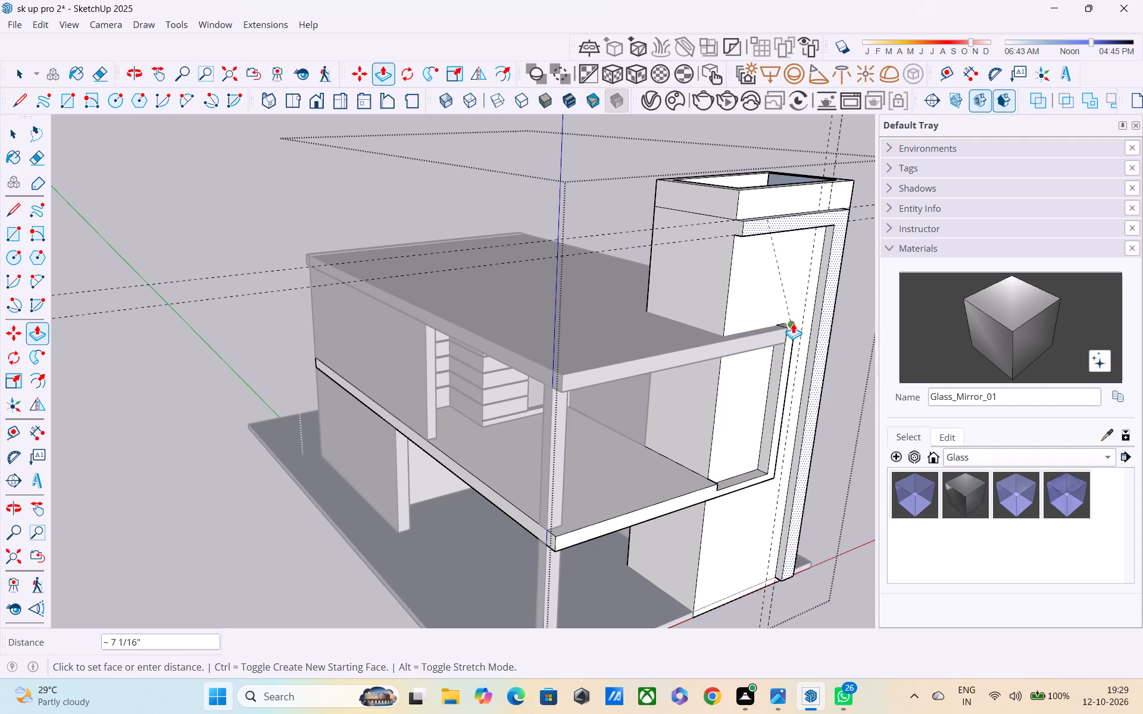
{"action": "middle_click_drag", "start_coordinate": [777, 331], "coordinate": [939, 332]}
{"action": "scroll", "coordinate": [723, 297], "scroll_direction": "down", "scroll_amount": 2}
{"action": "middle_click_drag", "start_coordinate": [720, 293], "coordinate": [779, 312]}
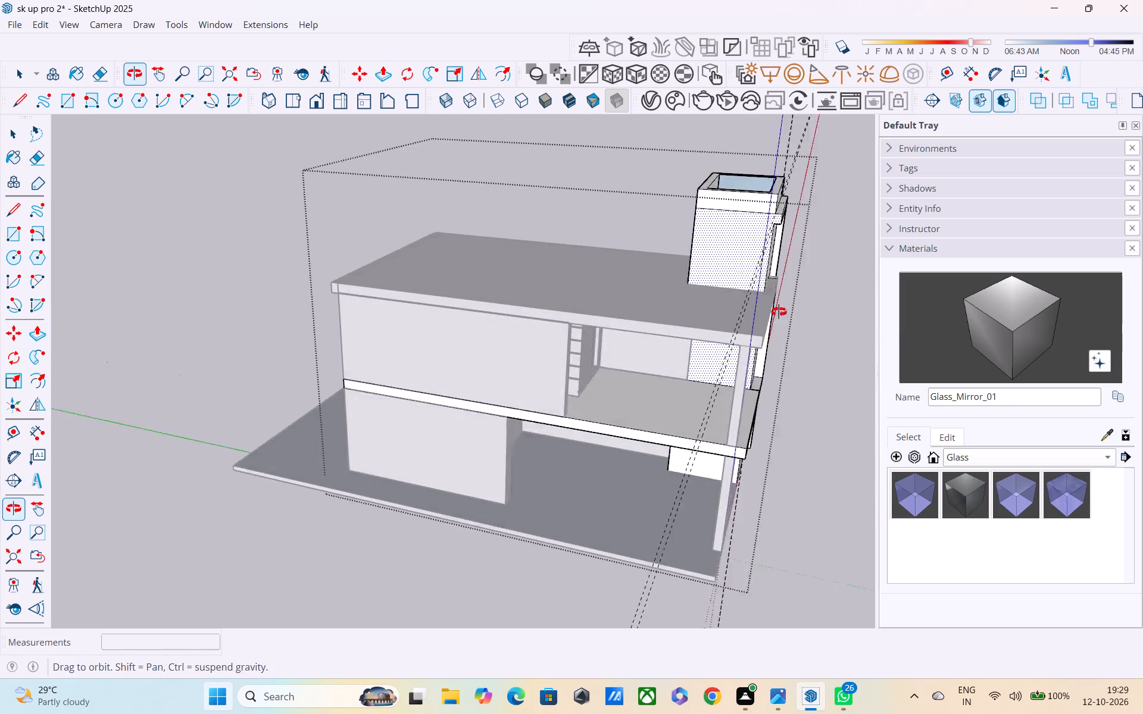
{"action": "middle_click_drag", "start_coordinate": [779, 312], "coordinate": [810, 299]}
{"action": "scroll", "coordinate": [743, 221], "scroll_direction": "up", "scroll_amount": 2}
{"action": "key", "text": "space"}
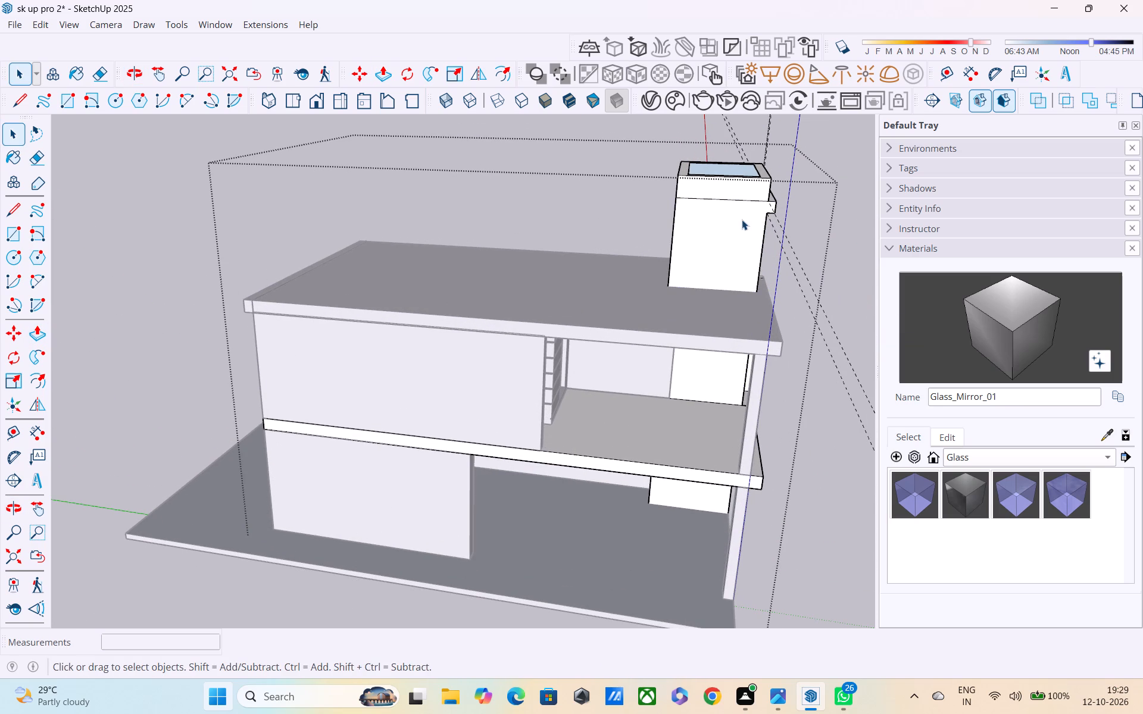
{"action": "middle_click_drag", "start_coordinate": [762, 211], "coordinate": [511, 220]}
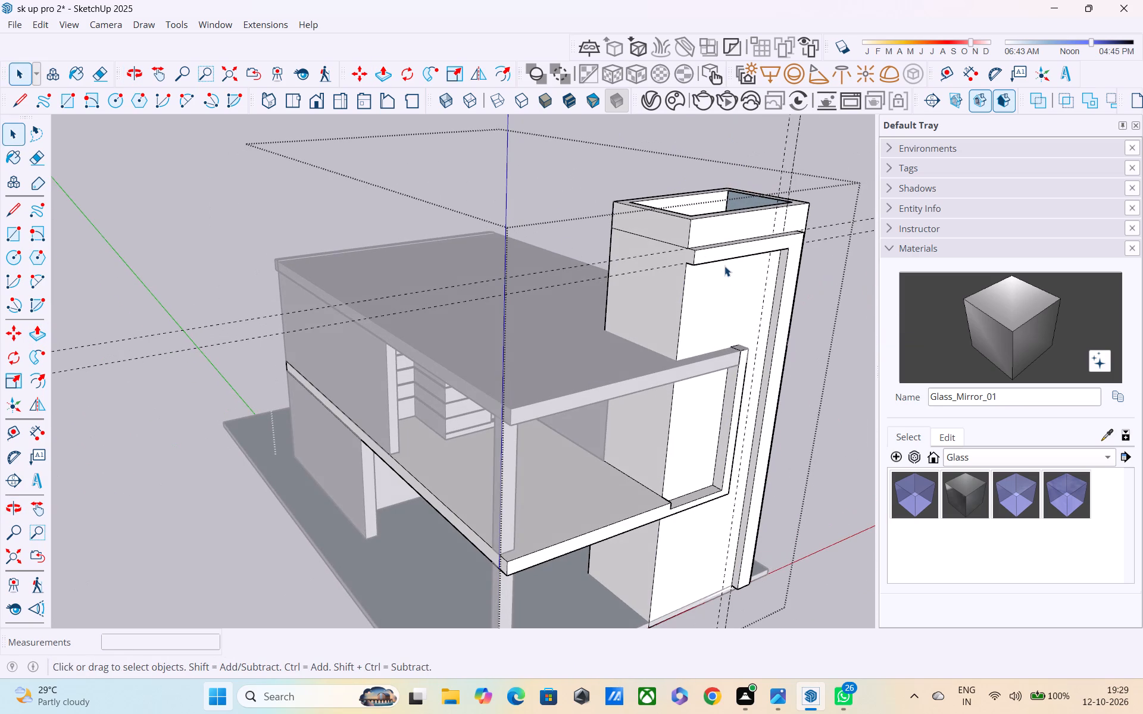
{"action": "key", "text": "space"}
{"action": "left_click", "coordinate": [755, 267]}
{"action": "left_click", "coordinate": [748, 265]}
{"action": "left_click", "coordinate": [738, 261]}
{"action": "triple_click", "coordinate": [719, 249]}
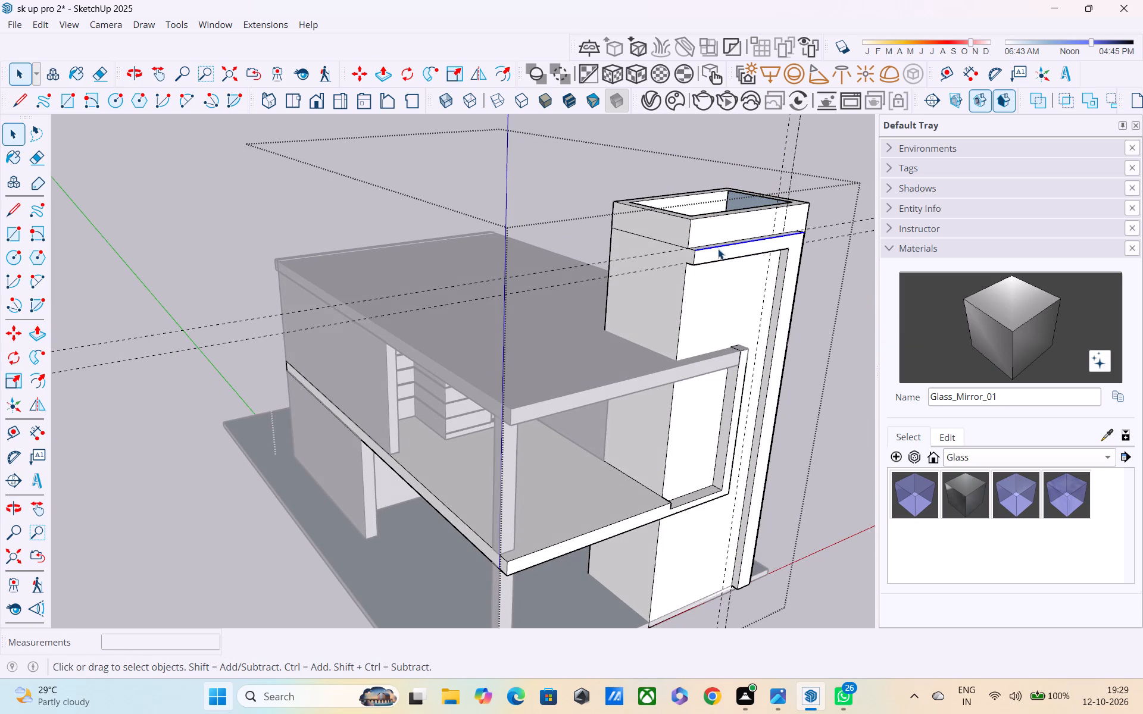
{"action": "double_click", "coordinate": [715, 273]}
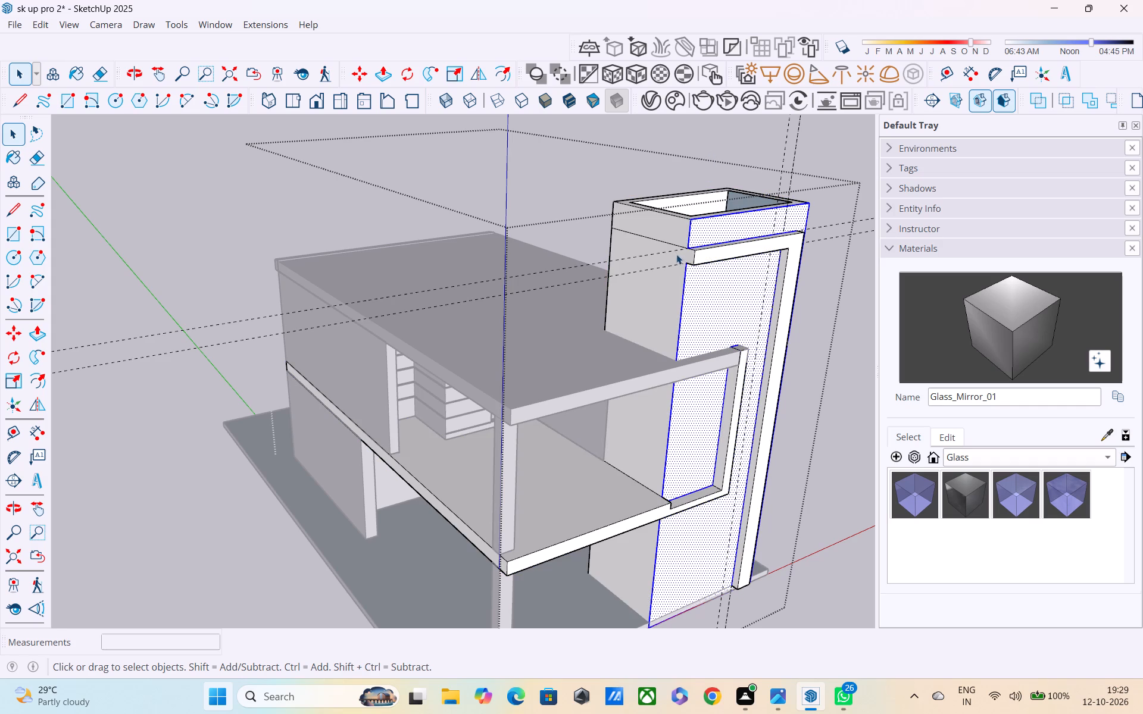
Draw a 7' horizontal line across the tower's balcony-side face, continuing the strip's lower edge to the far corner.
{"action": "scroll", "coordinate": [692, 269], "scroll_direction": "up", "scroll_amount": 1}
{"action": "middle_click_drag", "start_coordinate": [693, 270], "coordinate": [859, 245]}
{"action": "scroll", "coordinate": [816, 234], "scroll_direction": "up", "scroll_amount": 2}
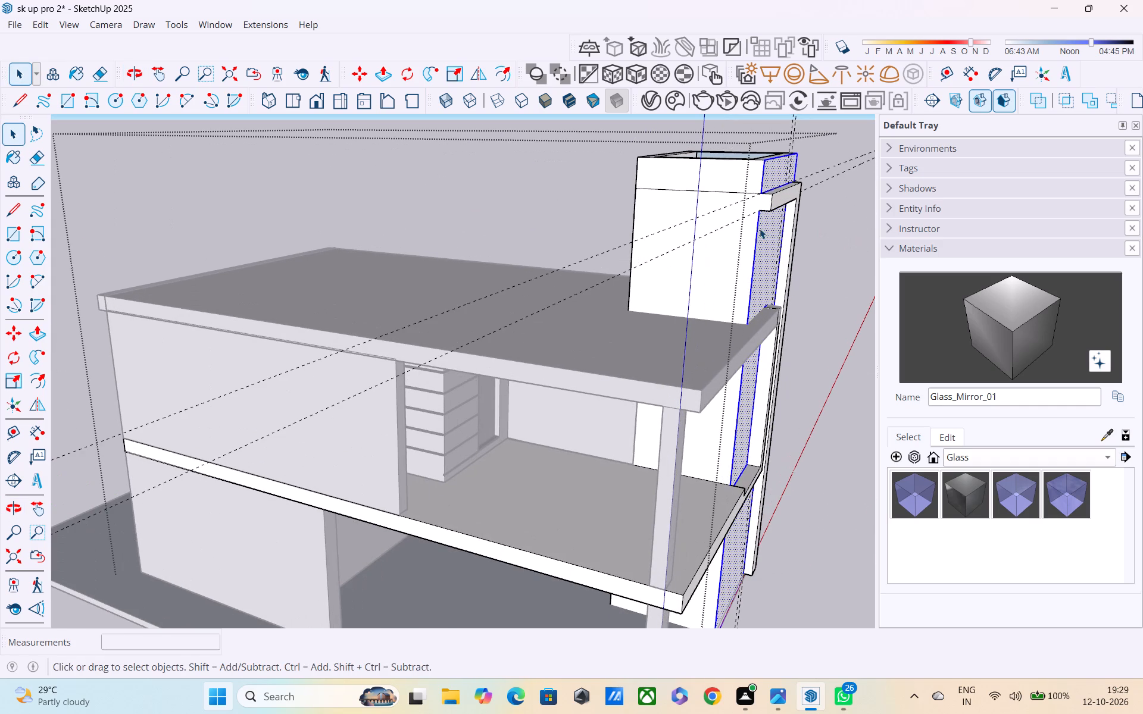
{"action": "key", "text": "l"}
{"action": "left_click", "coordinate": [760, 217]}
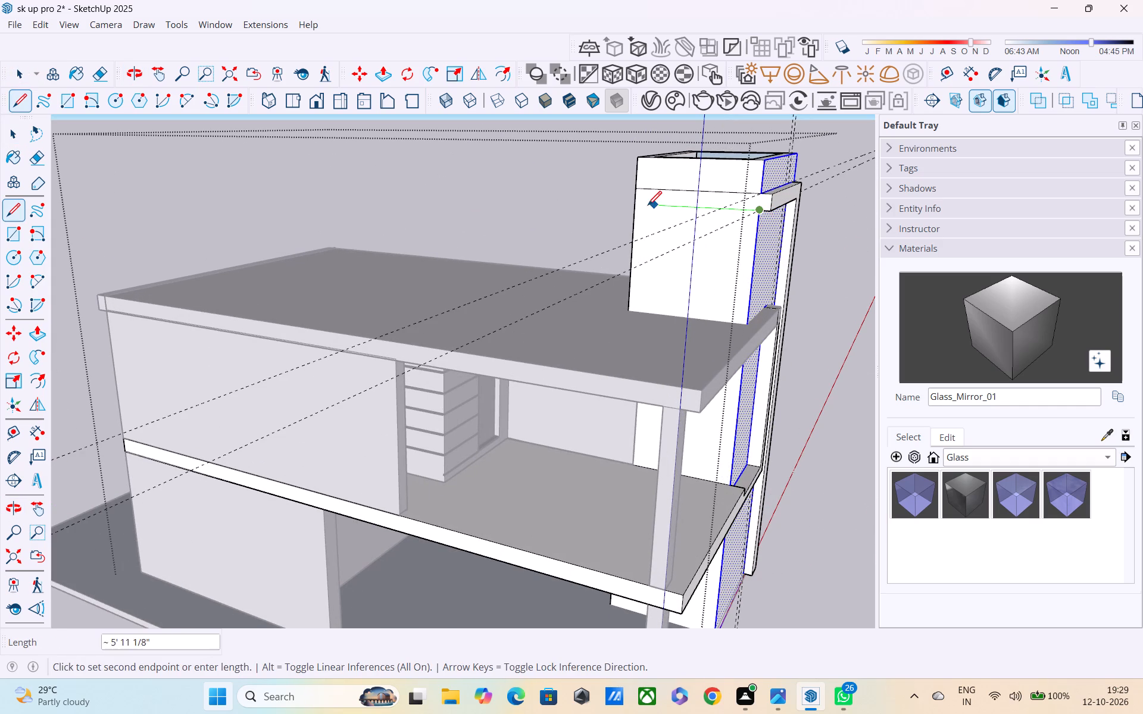
{"action": "left_click", "coordinate": [637, 204]}
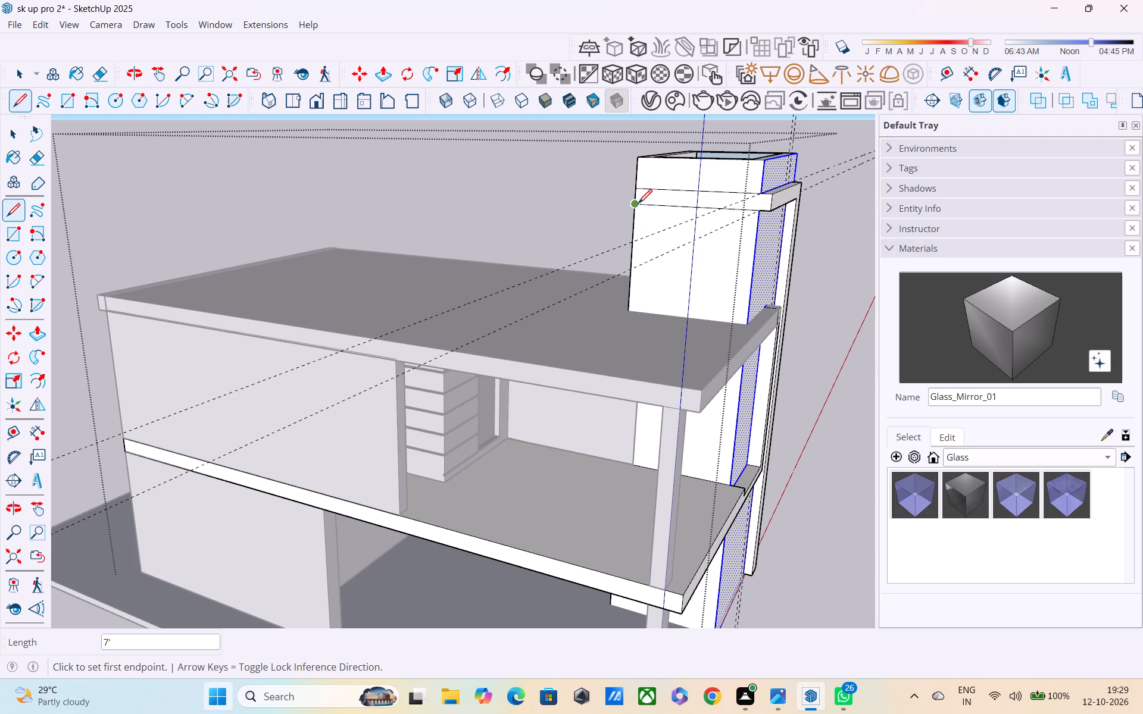
Push/Pull the band face on the tower's balcony side outward about 4' 6" to form an overhang.
{"action": "key", "text": "p"}
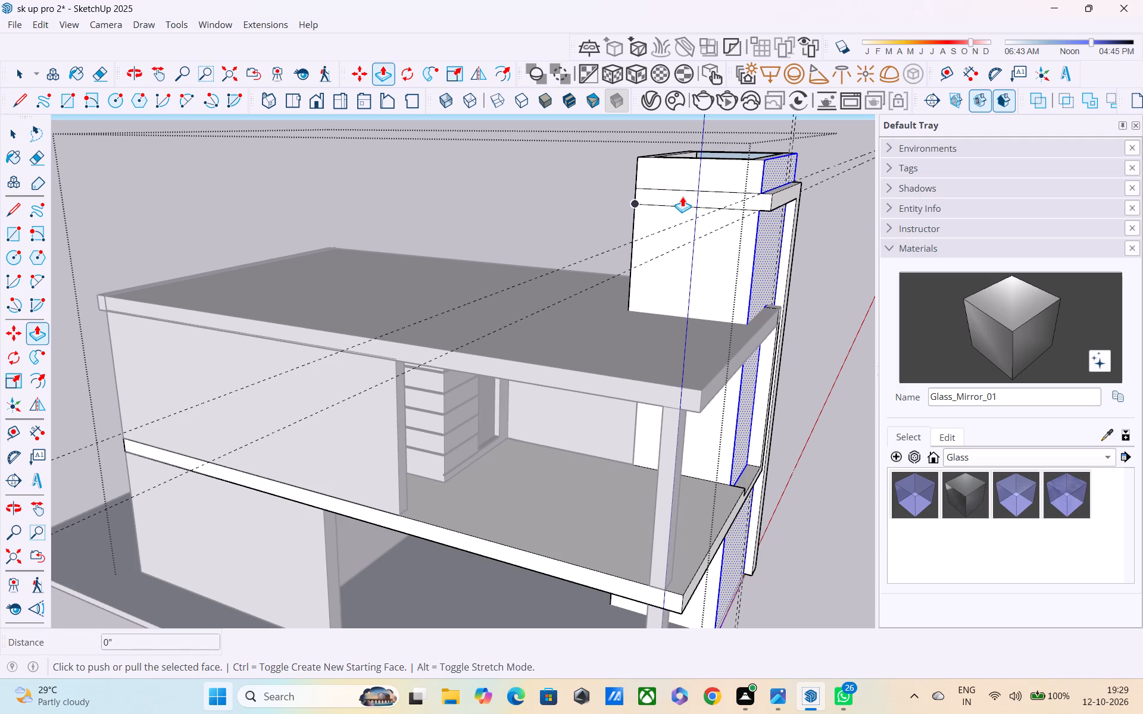
{"action": "key", "text": "Escape"}
{"action": "left_click", "coordinate": [683, 193]}
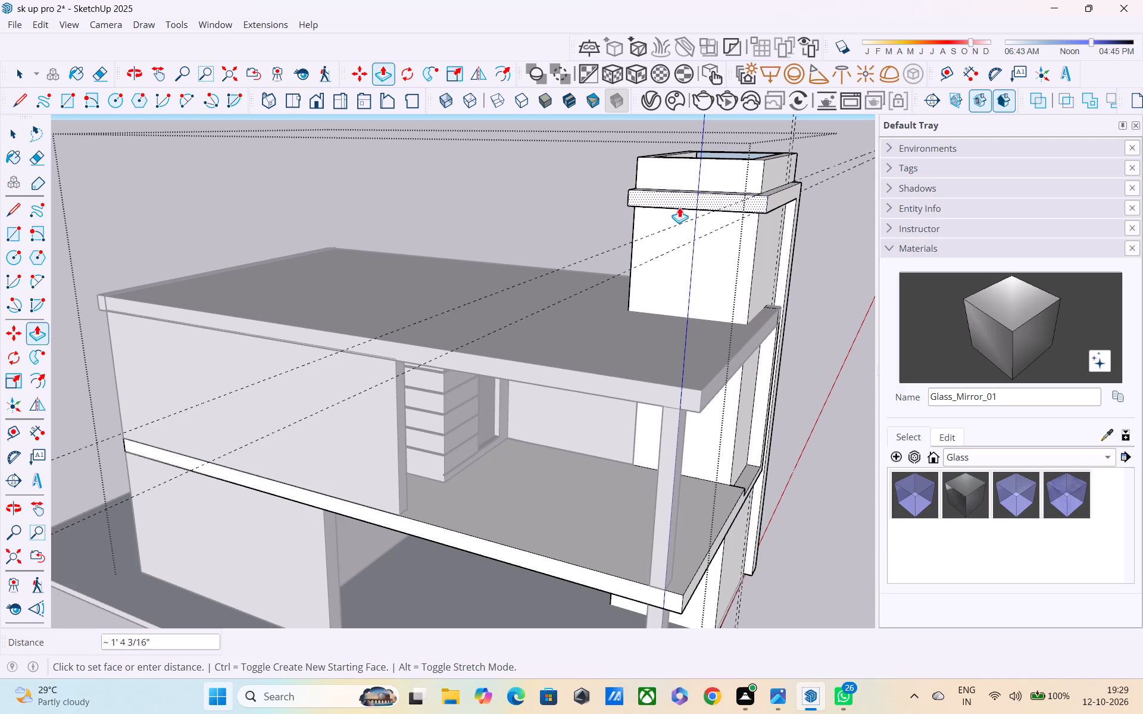
{"action": "middle_click_drag", "start_coordinate": [678, 220], "coordinate": [390, 273]}
{"action": "middle_click_drag", "start_coordinate": [412, 299], "coordinate": [379, 226]}
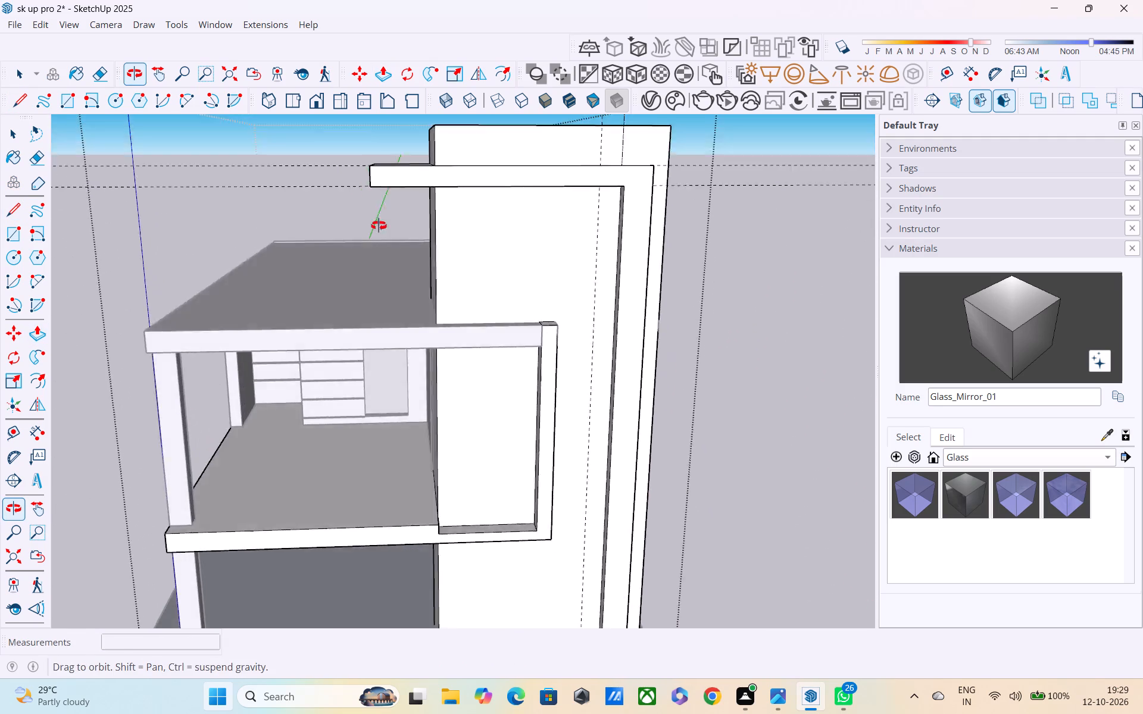
{"action": "middle_click_drag", "start_coordinate": [379, 226], "coordinate": [371, 208]}
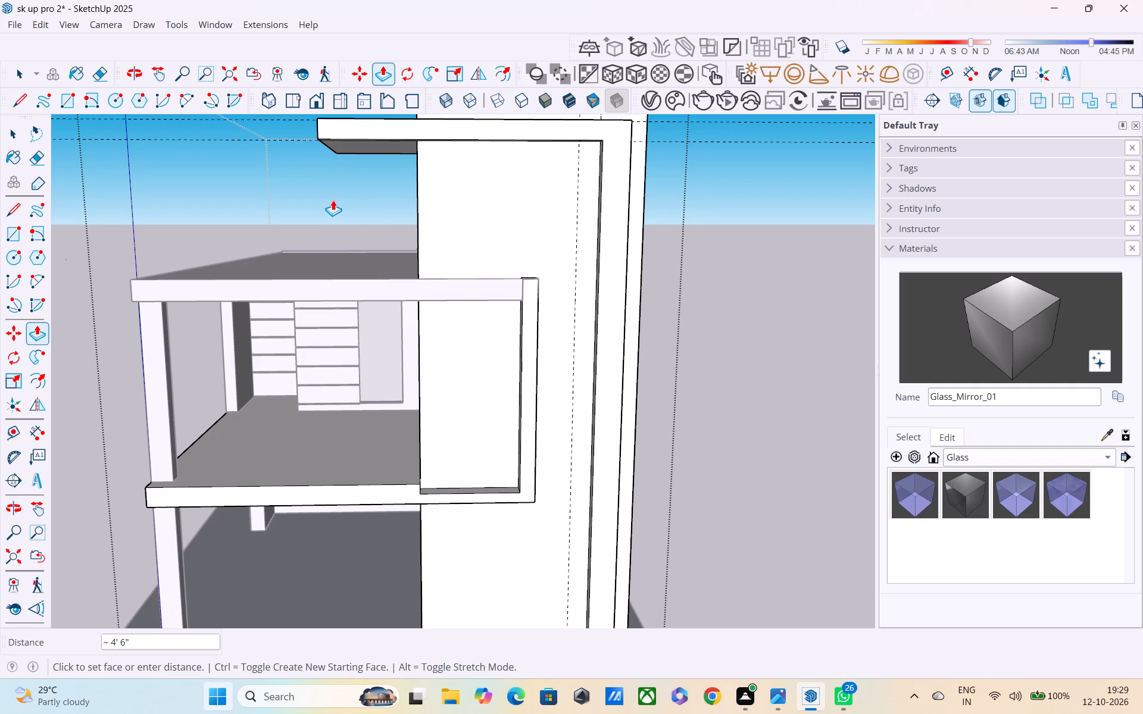
{"action": "left_click", "coordinate": [333, 200]}
{"action": "middle_click_drag", "start_coordinate": [407, 243], "coordinate": [401, 206]}
{"action": "scroll", "coordinate": [436, 232], "scroll_direction": "down", "scroll_amount": 4}
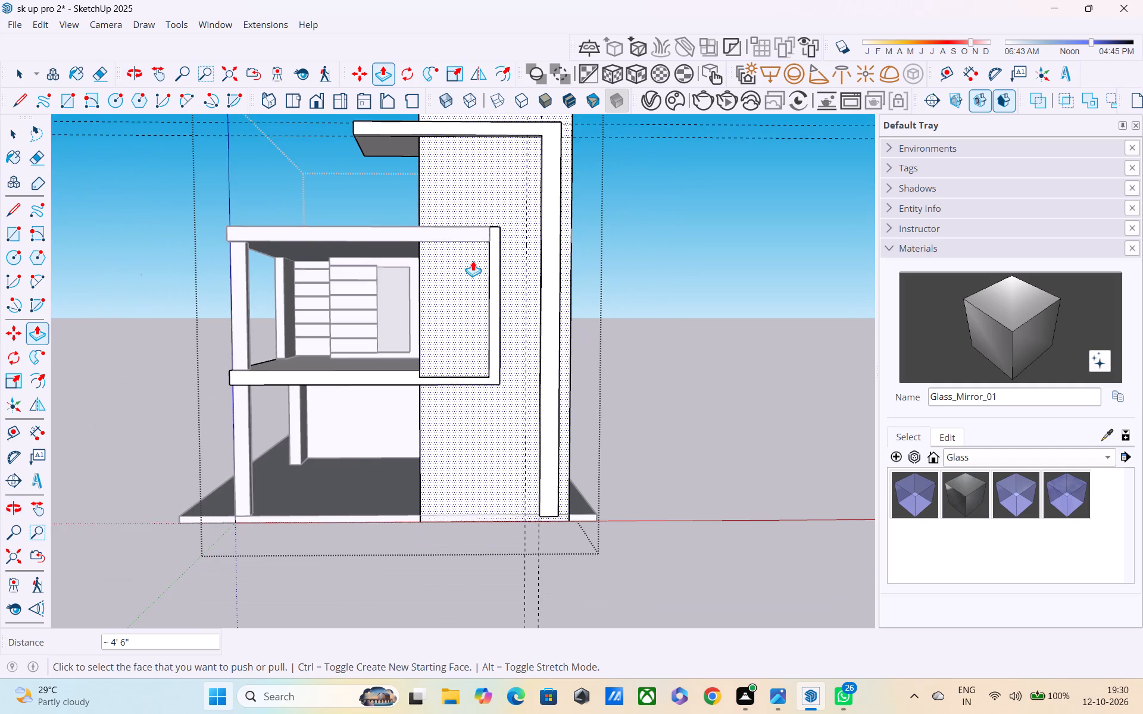
{"action": "middle_click_drag", "start_coordinate": [475, 264], "coordinate": [491, 295]}
{"action": "scroll", "coordinate": [491, 297], "scroll_direction": "up", "scroll_amount": 3}
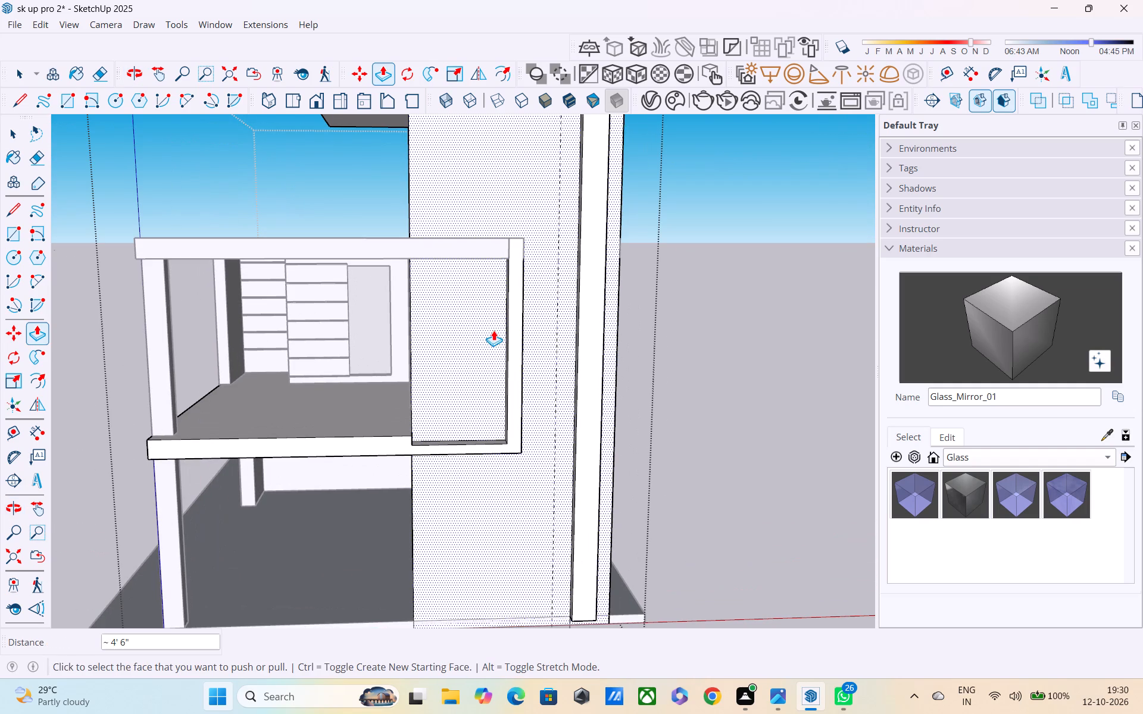
{"action": "key", "text": "Escape"}
{"action": "key", "text": "space"}
{"action": "key", "text": "space"}
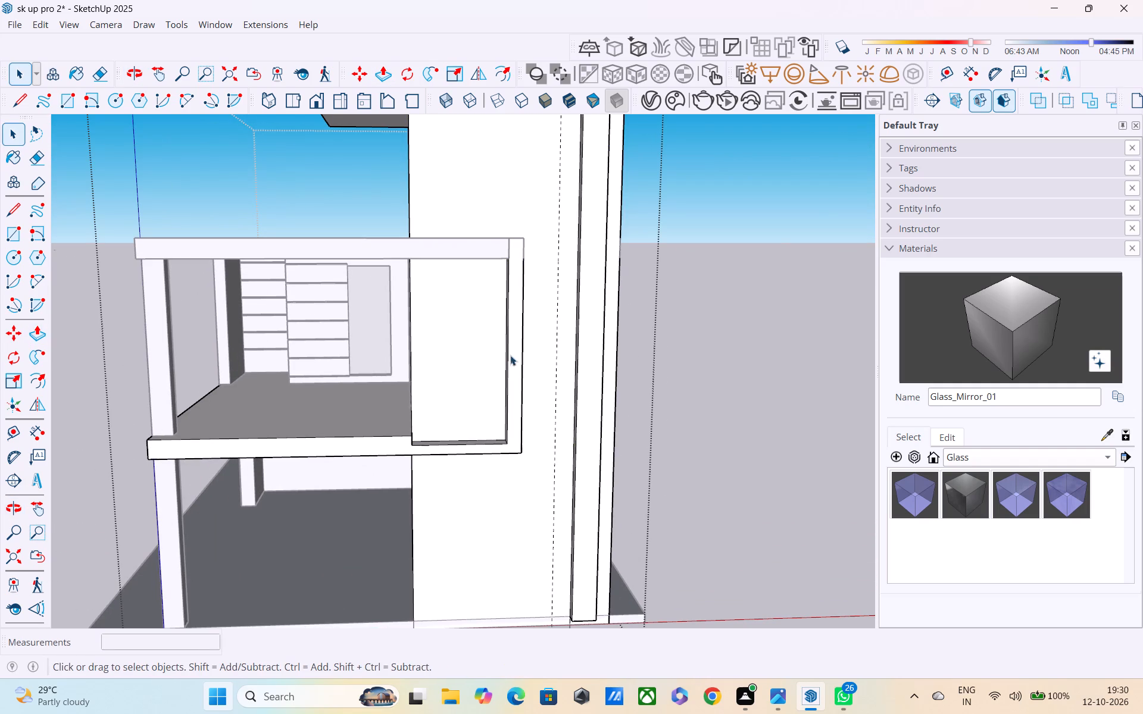
{"action": "scroll", "coordinate": [514, 382], "scroll_direction": "down", "scroll_amount": 1}
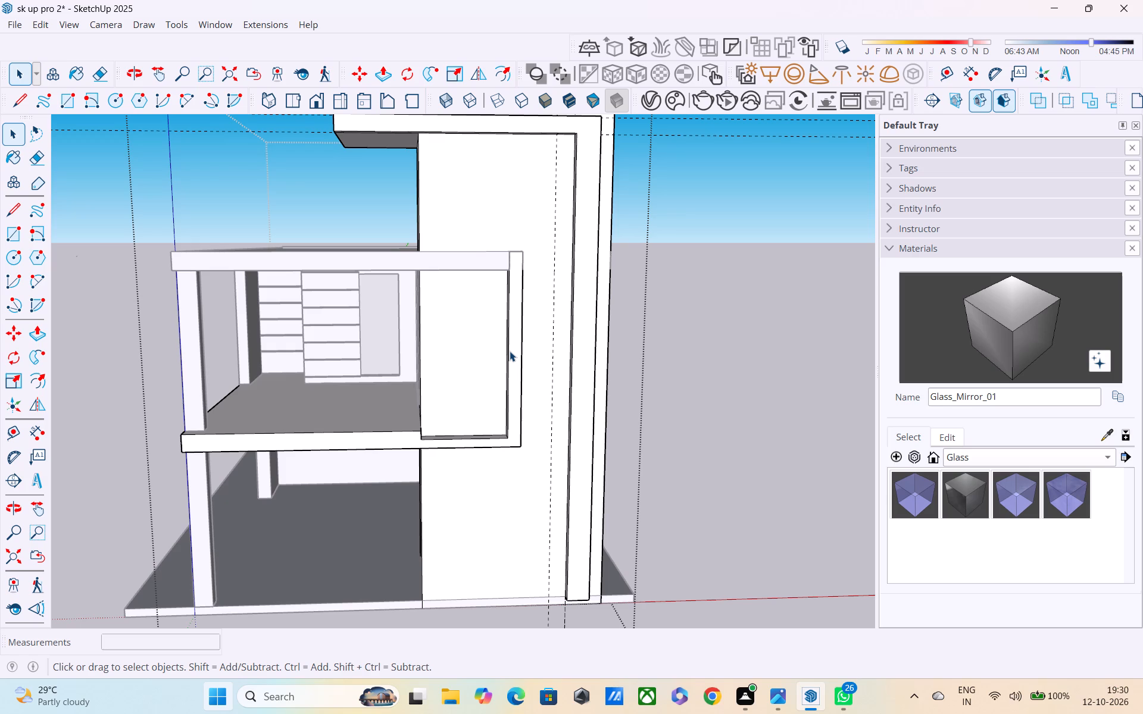
Exit the tower group and inspect the extruded overhang from the front and from above.
{"action": "key", "text": "Escape"}
{"action": "middle_click_drag", "start_coordinate": [608, 347], "coordinate": [611, 383]}
{"action": "scroll", "coordinate": [492, 282], "scroll_direction": "up", "scroll_amount": 3}
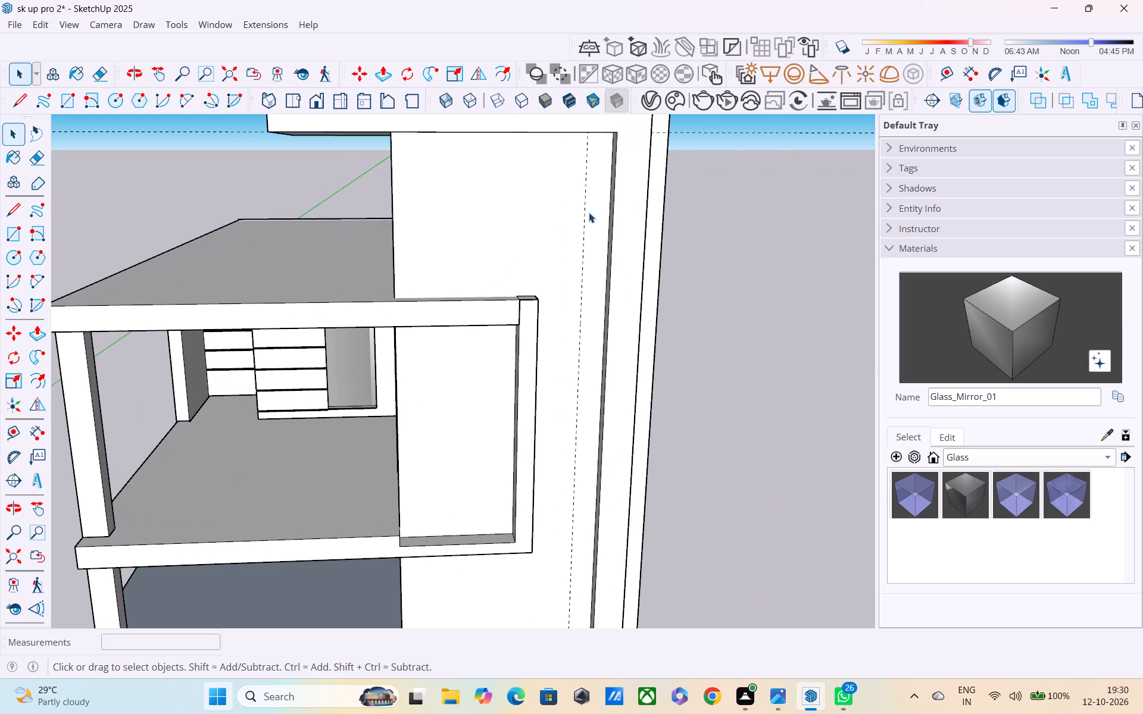
{"action": "left_click", "coordinate": [586, 217]}
{"action": "left_click", "coordinate": [586, 223]}
{"action": "scroll", "coordinate": [624, 230], "scroll_direction": "down", "scroll_amount": 5}
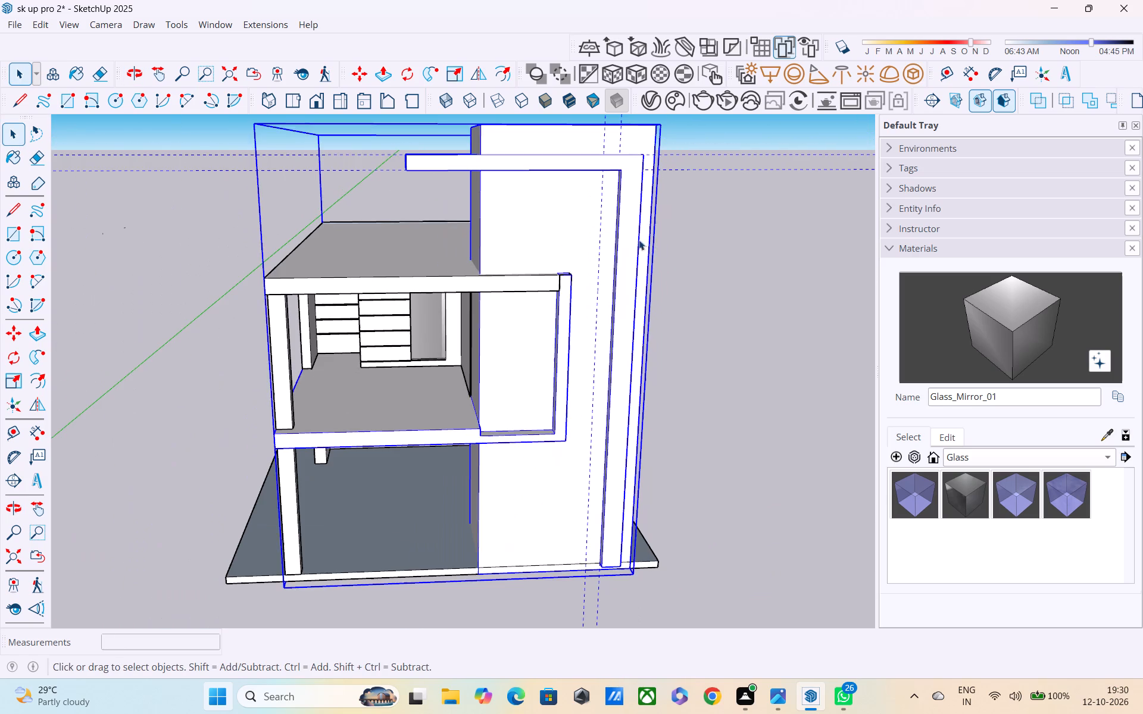
{"action": "left_click", "coordinate": [696, 221]}
{"action": "middle_click_drag", "start_coordinate": [723, 251], "coordinate": [744, 330]}
{"action": "scroll", "coordinate": [744, 326], "scroll_direction": "down", "scroll_amount": 1}
{"action": "left_click_drag", "start_coordinate": [701, 158], "coordinate": [608, 171]}
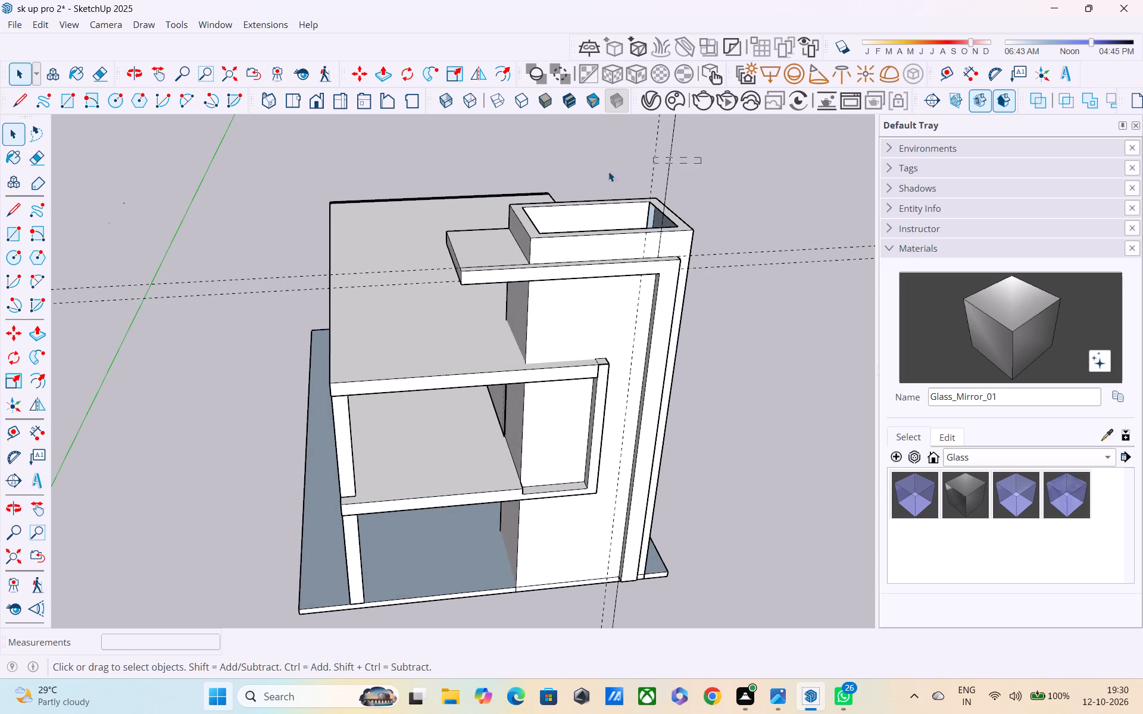
{"action": "left_click_drag", "start_coordinate": [608, 171], "coordinate": [574, 177]}
{"action": "left_click", "coordinate": [766, 167]}
{"action": "key", "text": "space"}
Reopen the tower group and draw two parallel lines about 7 1/16" long across the vertical strip's inner side face, just below the overhang.
{"action": "scroll", "coordinate": [658, 312], "scroll_direction": "up", "scroll_amount": 1}
{"action": "triple_click", "coordinate": [658, 302]}
{"action": "middle_click_drag", "start_coordinate": [599, 325], "coordinate": [594, 273]}
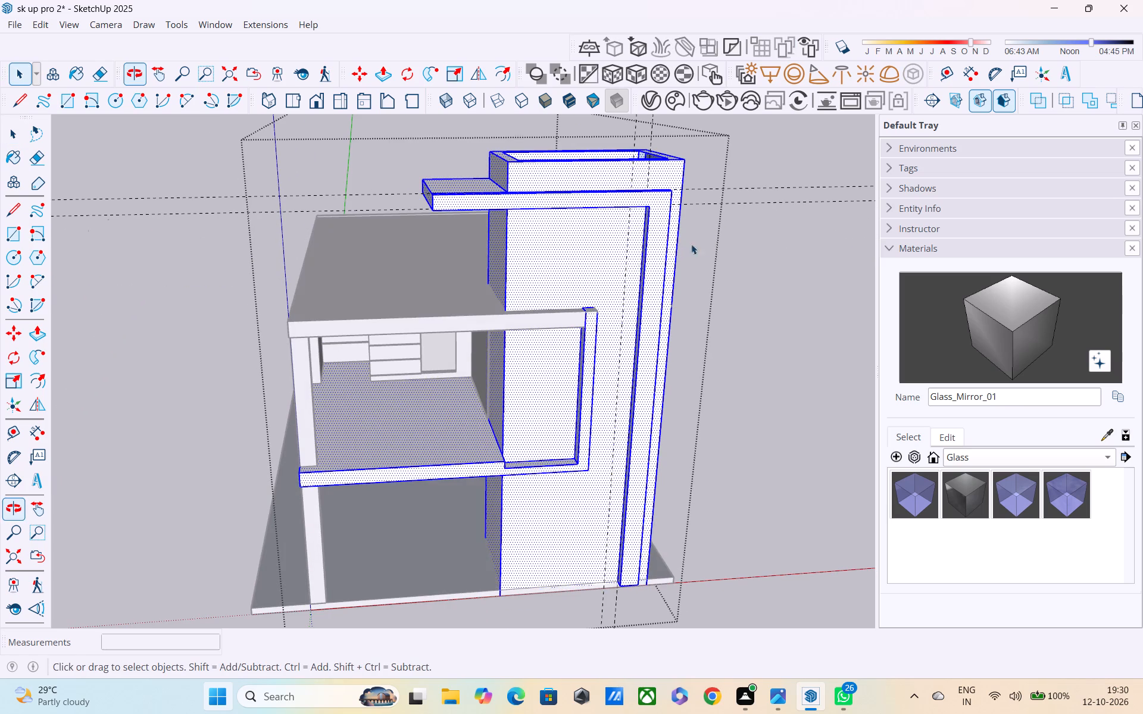
{"action": "left_click", "coordinate": [708, 241]}
{"action": "triple_click", "coordinate": [647, 229]}
{"action": "middle_click_drag", "start_coordinate": [638, 234], "coordinate": [636, 224]}
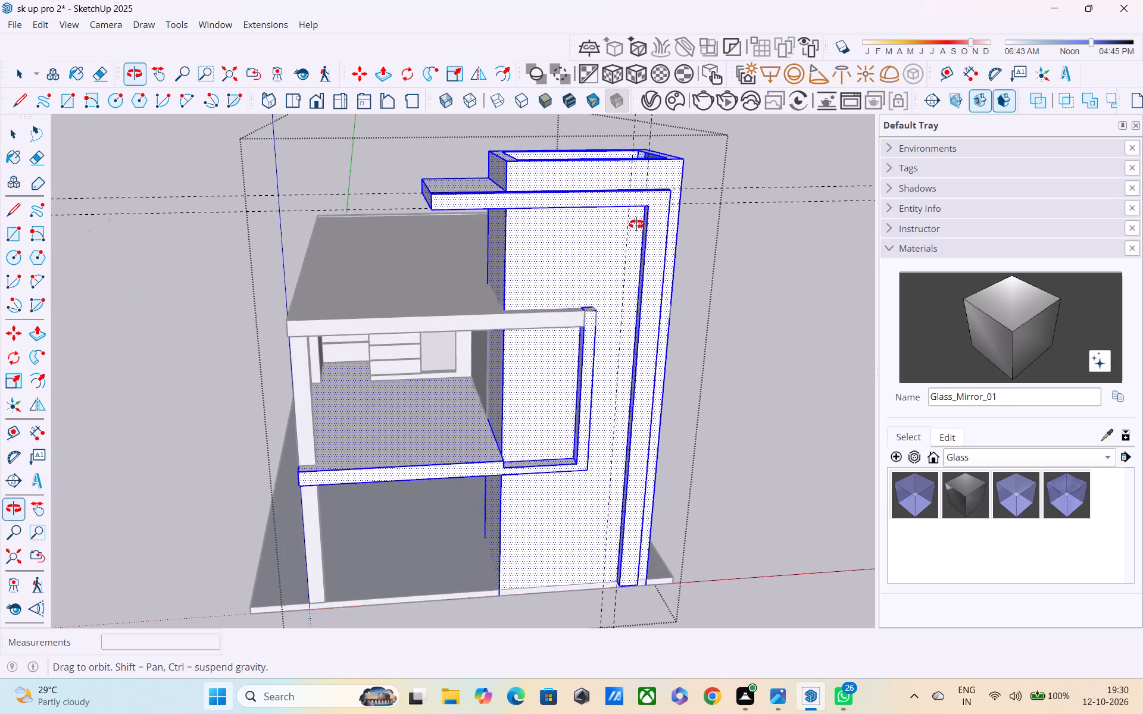
{"action": "middle_click_drag", "start_coordinate": [636, 224], "coordinate": [663, 148]}
{"action": "scroll", "coordinate": [664, 185], "scroll_direction": "up", "scroll_amount": 2}
{"action": "key", "text": "l"}
{"action": "middle_click_drag", "start_coordinate": [643, 165], "coordinate": [653, 173]}
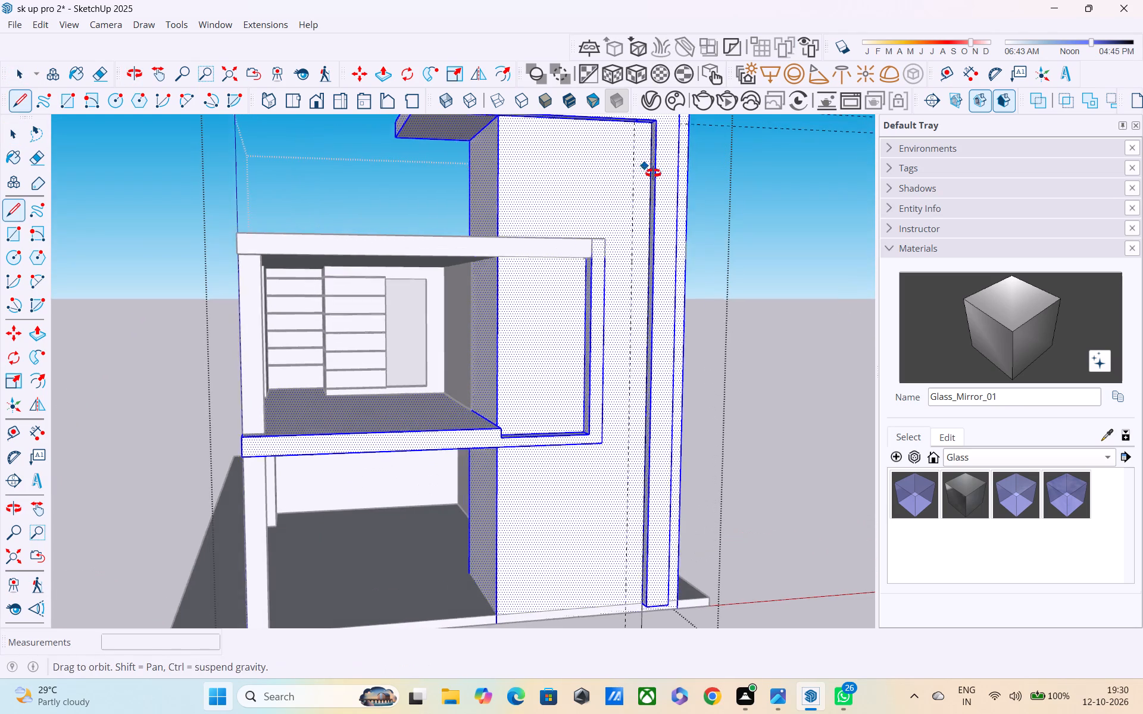
{"action": "middle_click_drag", "start_coordinate": [653, 173], "coordinate": [731, 195]}
{"action": "middle_click_drag", "start_coordinate": [735, 201], "coordinate": [760, 247]}
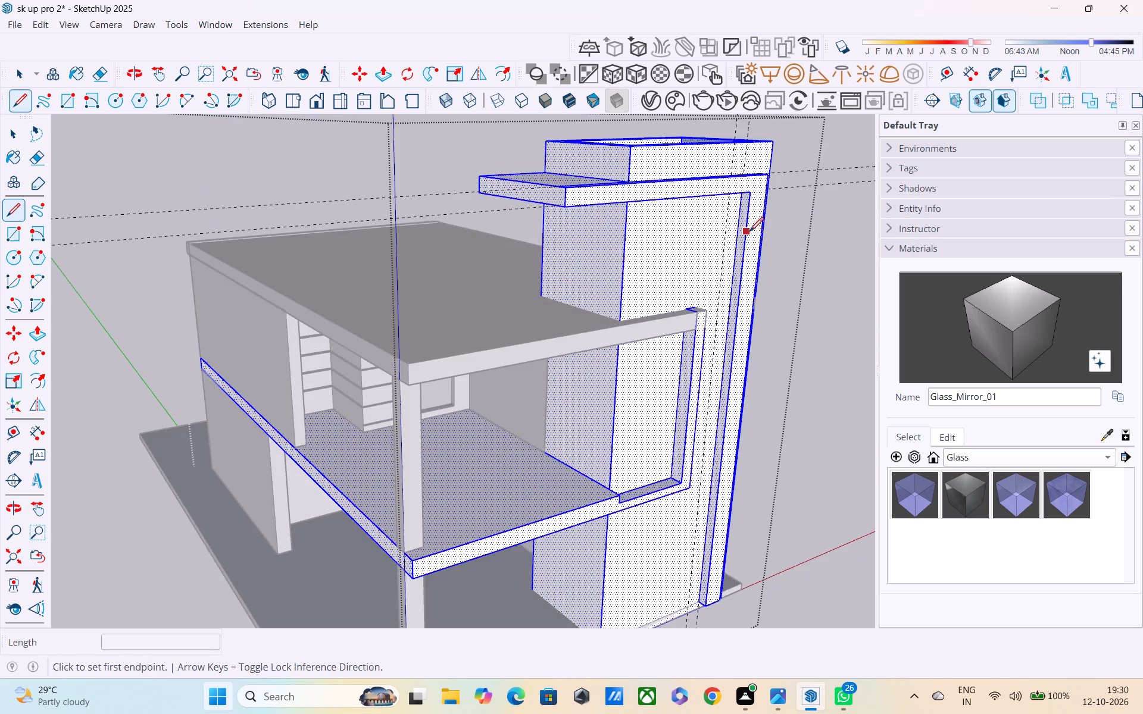
{"action": "scroll", "coordinate": [748, 228], "scroll_direction": "up", "scroll_amount": 3}
{"action": "left_click", "coordinate": [745, 211]}
{"action": "left_click", "coordinate": [737, 205]}
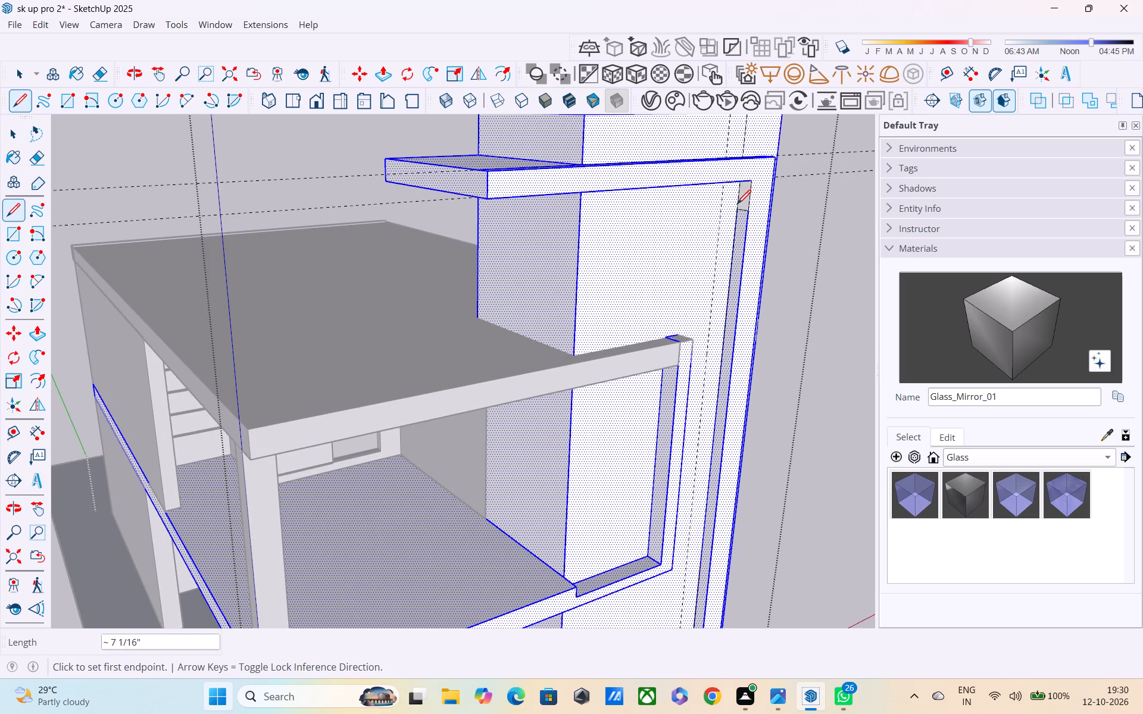
{"action": "middle_click_drag", "start_coordinate": [747, 220], "coordinate": [780, 184]}
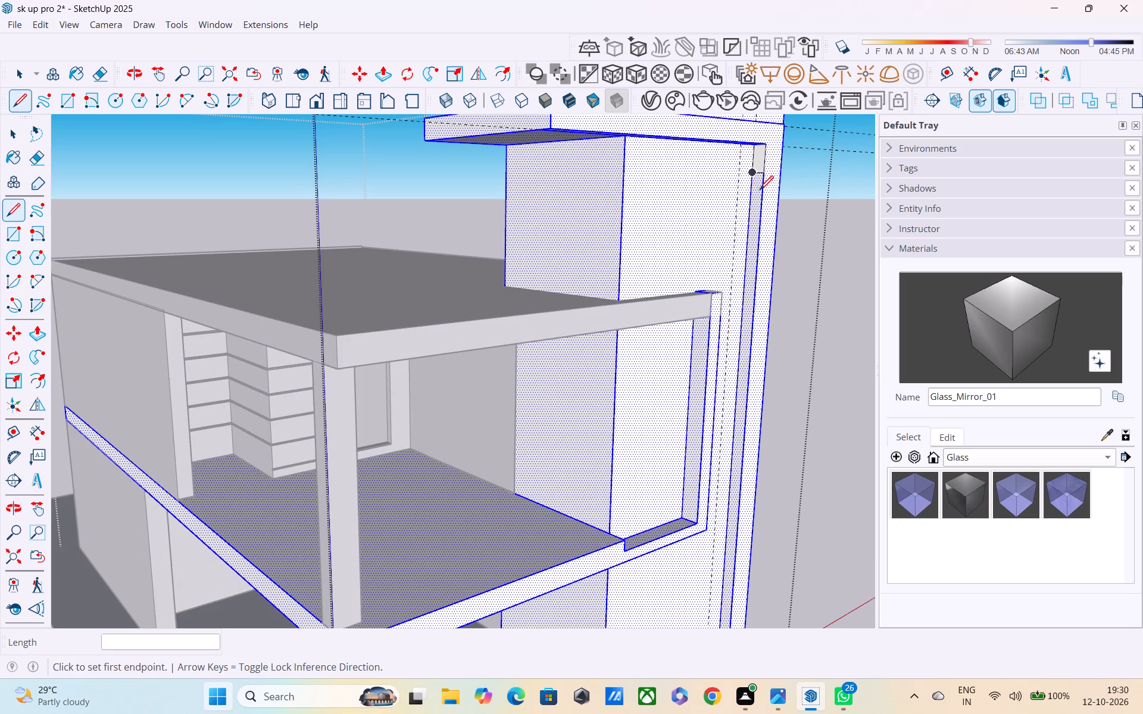
{"action": "left_click", "coordinate": [763, 191]}
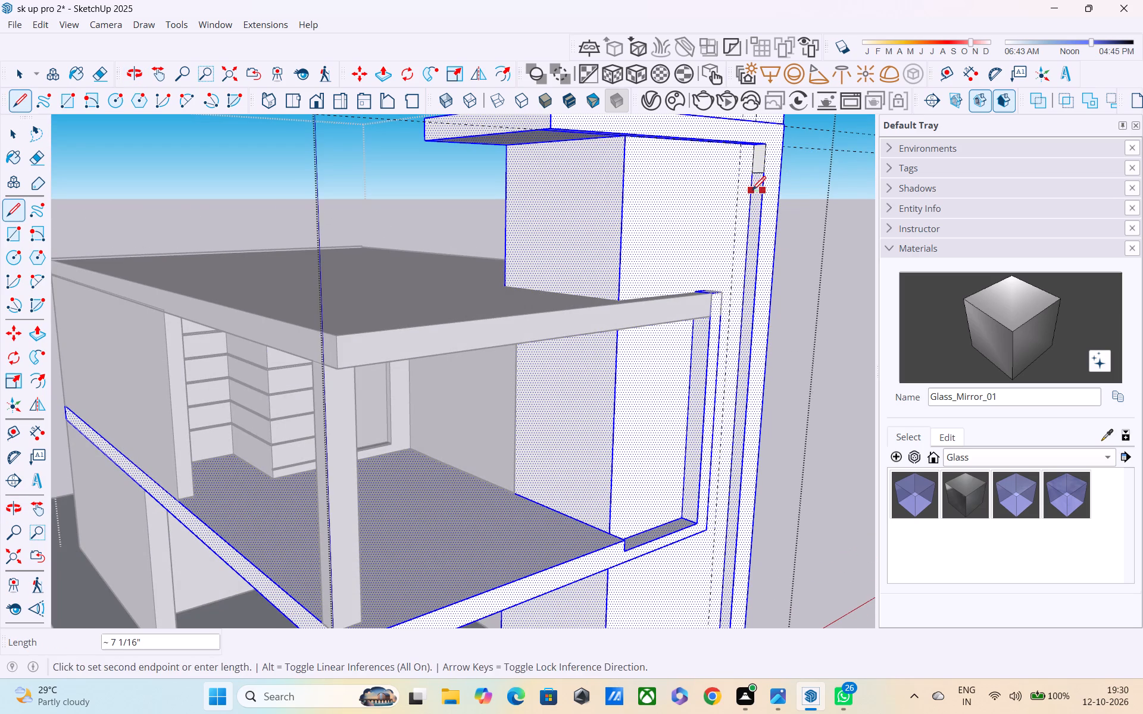
{"action": "left_click", "coordinate": [749, 192]}
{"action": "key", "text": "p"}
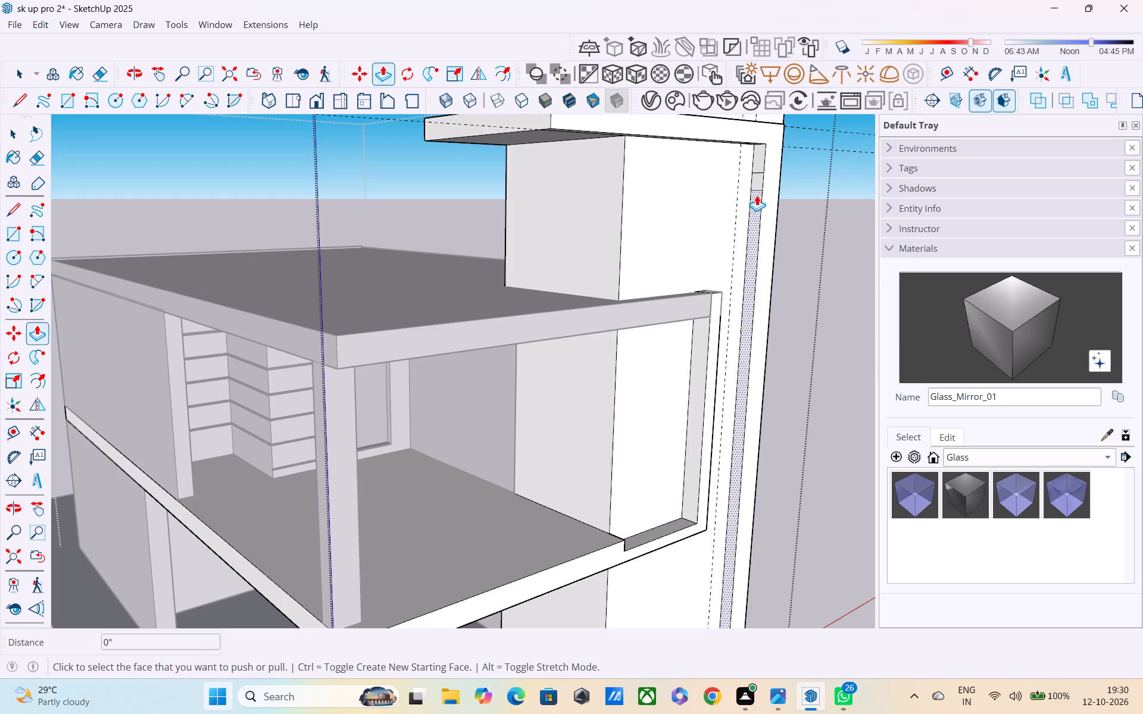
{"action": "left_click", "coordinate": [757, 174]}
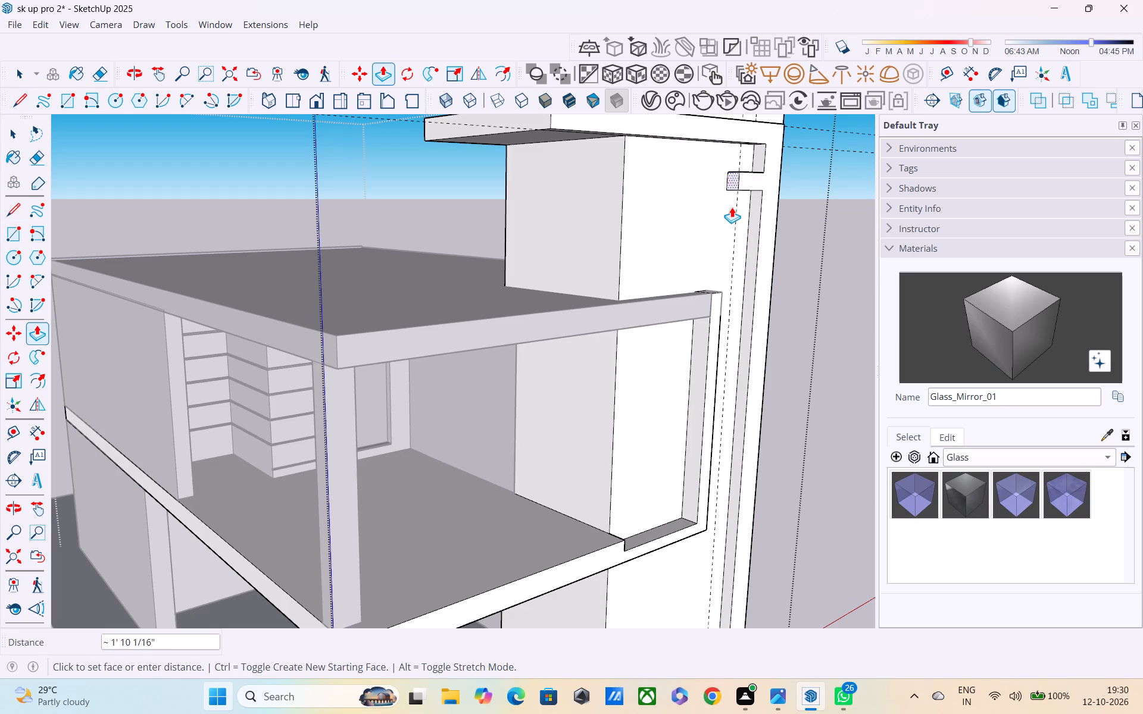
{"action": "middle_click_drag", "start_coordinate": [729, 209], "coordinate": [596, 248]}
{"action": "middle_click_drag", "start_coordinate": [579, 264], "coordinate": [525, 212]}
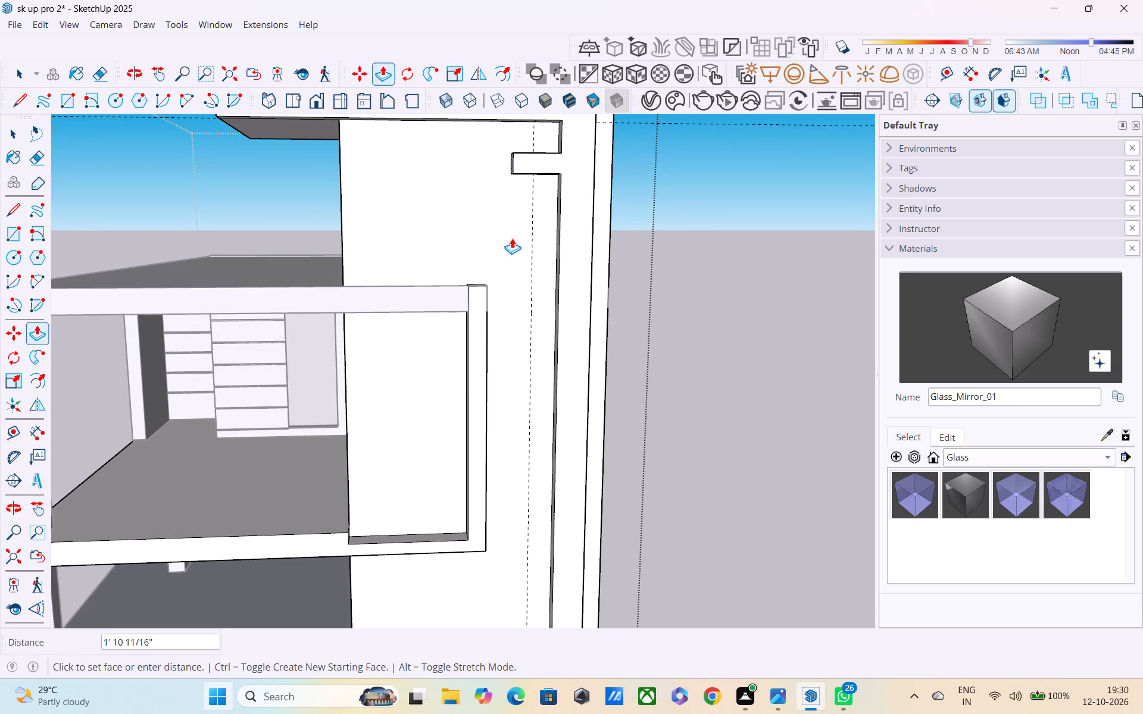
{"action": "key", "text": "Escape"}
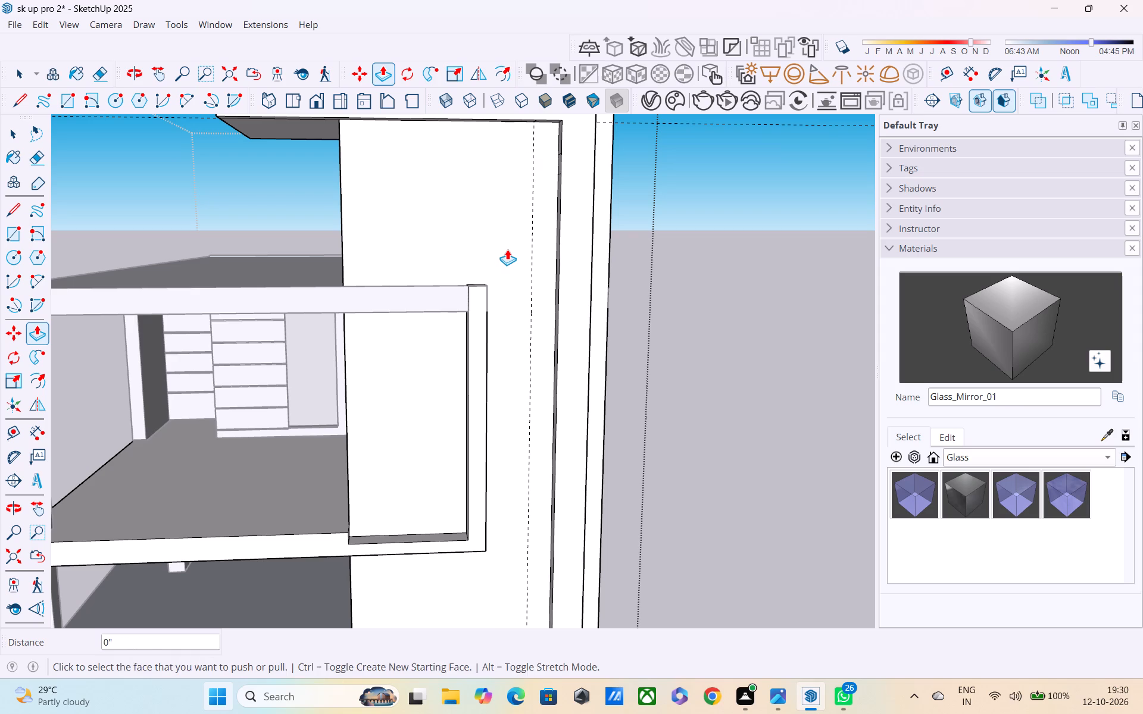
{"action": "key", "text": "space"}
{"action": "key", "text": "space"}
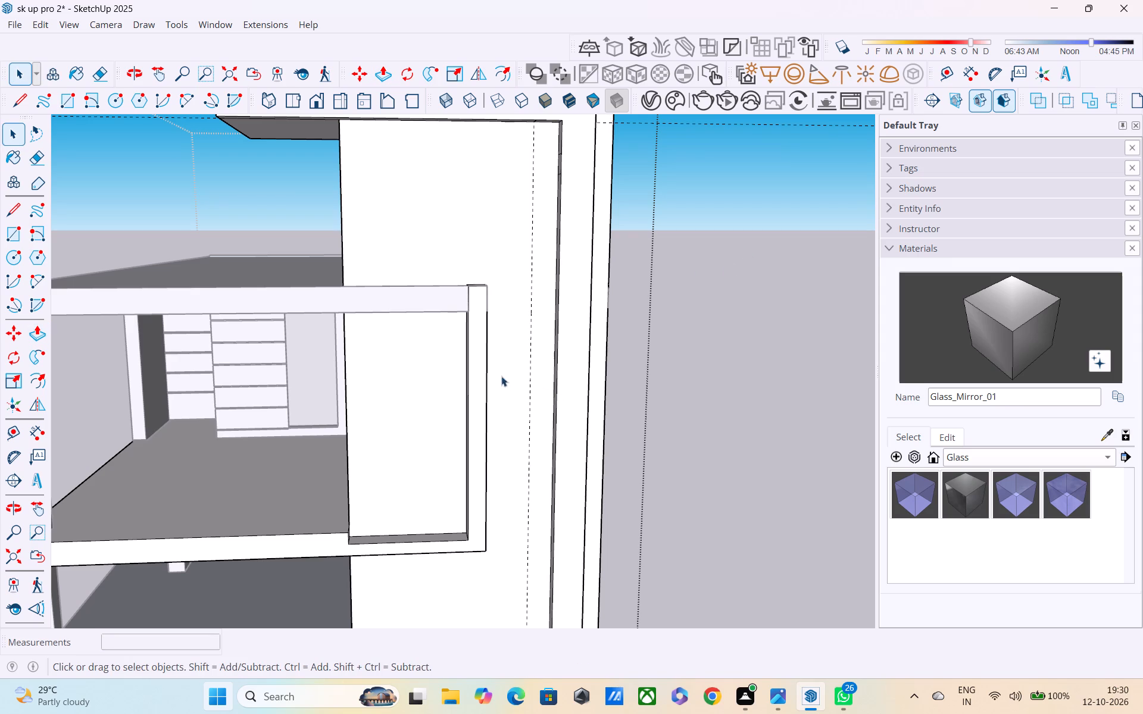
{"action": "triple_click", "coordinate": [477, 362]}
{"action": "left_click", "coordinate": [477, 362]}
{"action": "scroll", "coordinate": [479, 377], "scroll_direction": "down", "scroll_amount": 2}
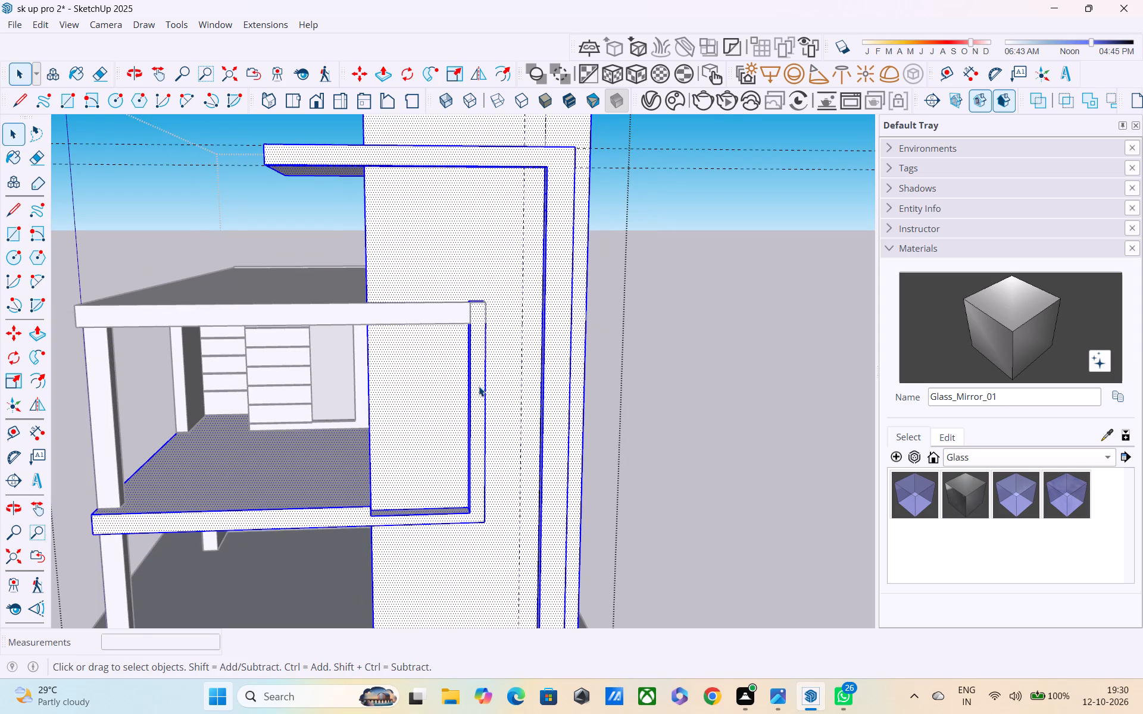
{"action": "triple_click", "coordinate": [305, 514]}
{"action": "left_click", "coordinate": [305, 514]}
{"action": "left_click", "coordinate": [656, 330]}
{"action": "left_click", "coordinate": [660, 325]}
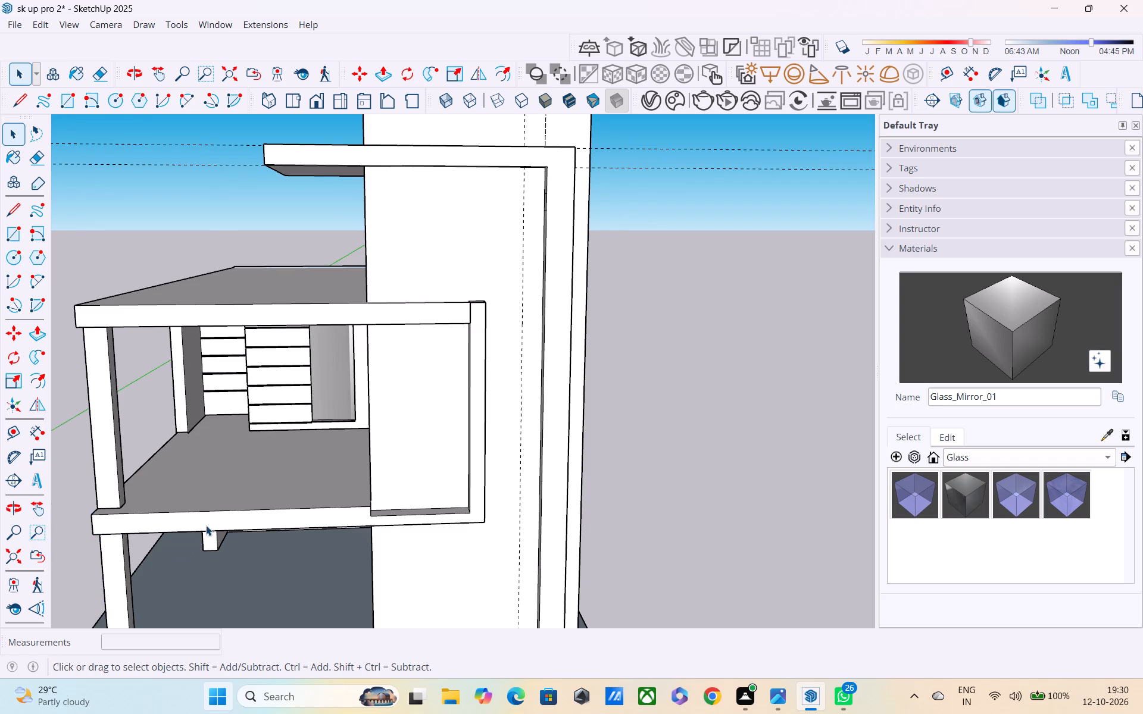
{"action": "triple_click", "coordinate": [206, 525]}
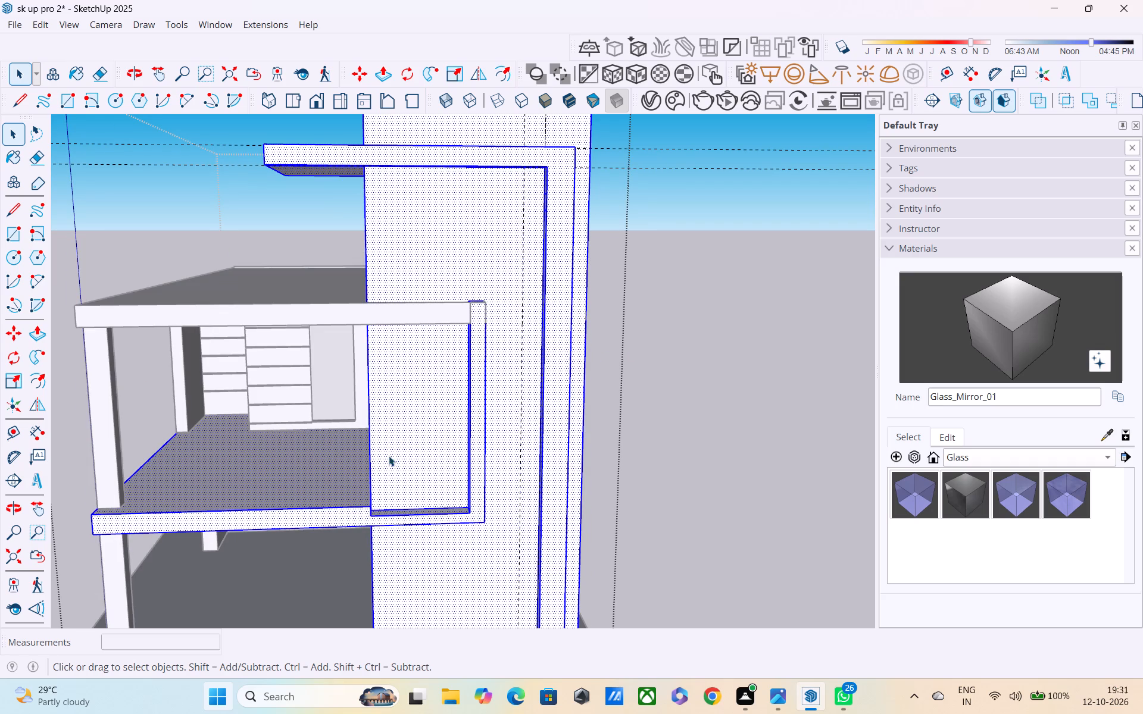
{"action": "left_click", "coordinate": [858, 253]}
Open the tower group and Push/Pull the top face of the balcony frame's upright down about 4' 5".
{"action": "left_click", "coordinate": [288, 521]}
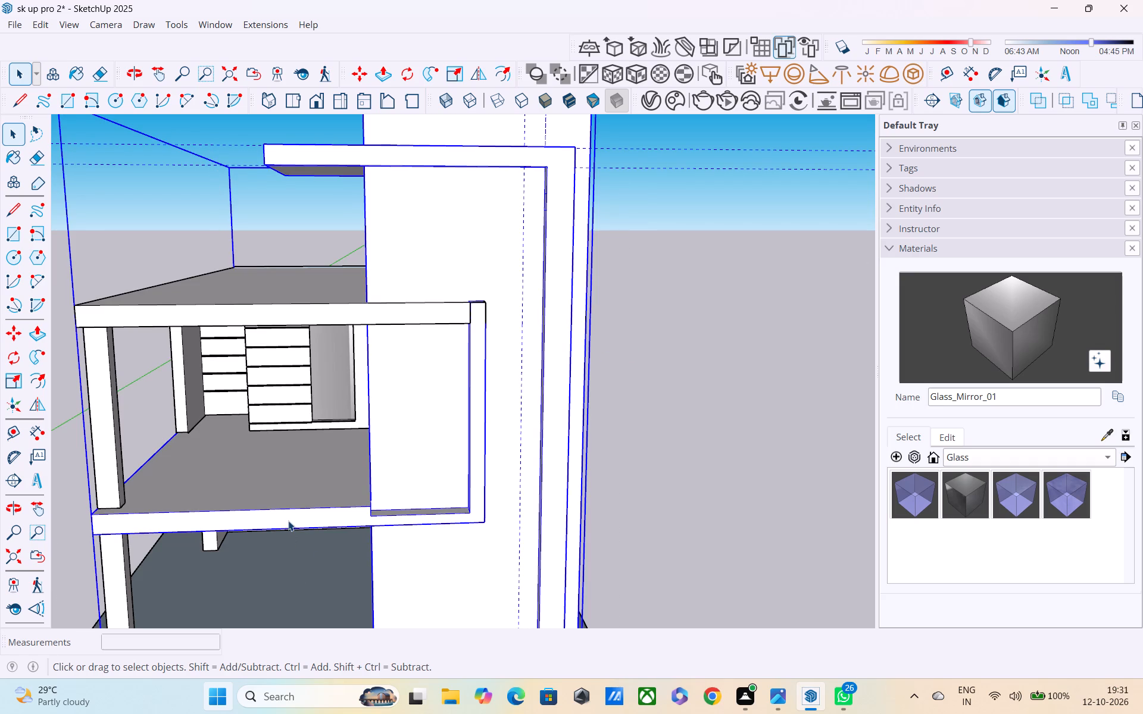
{"action": "middle_click_drag", "start_coordinate": [304, 539], "coordinate": [376, 560]}
{"action": "scroll", "coordinate": [504, 428], "scroll_direction": "up", "scroll_amount": 2}
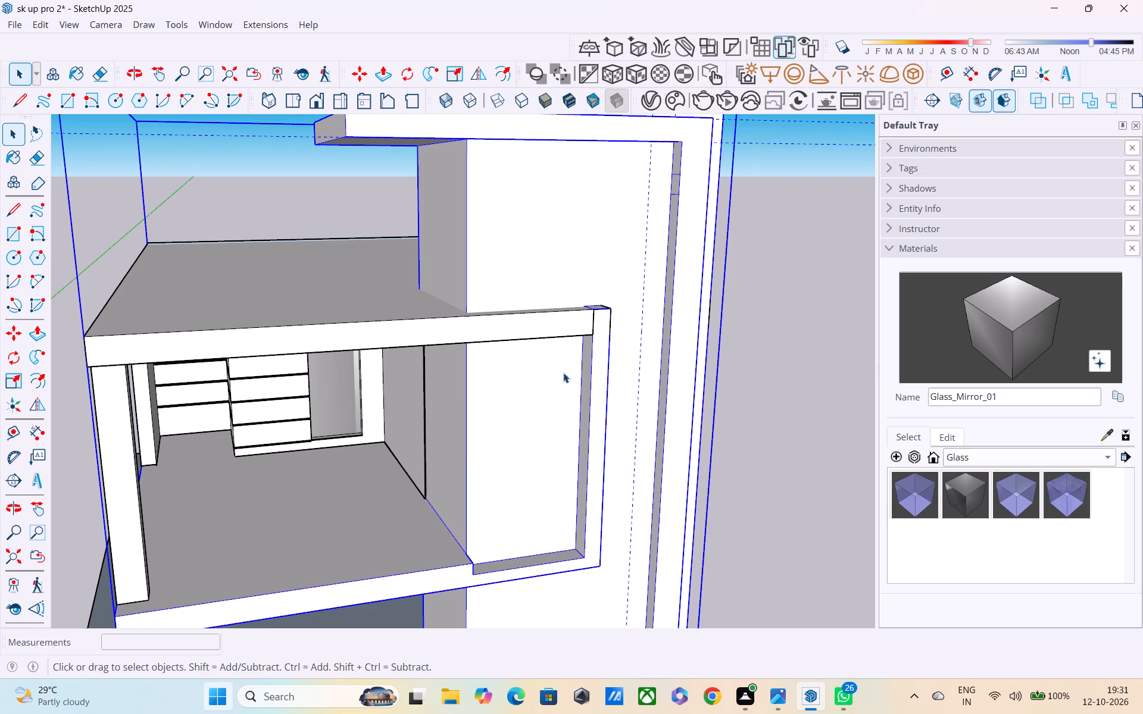
{"action": "key", "text": "p"}
{"action": "middle_click_drag", "start_coordinate": [599, 310], "coordinate": [609, 349]}
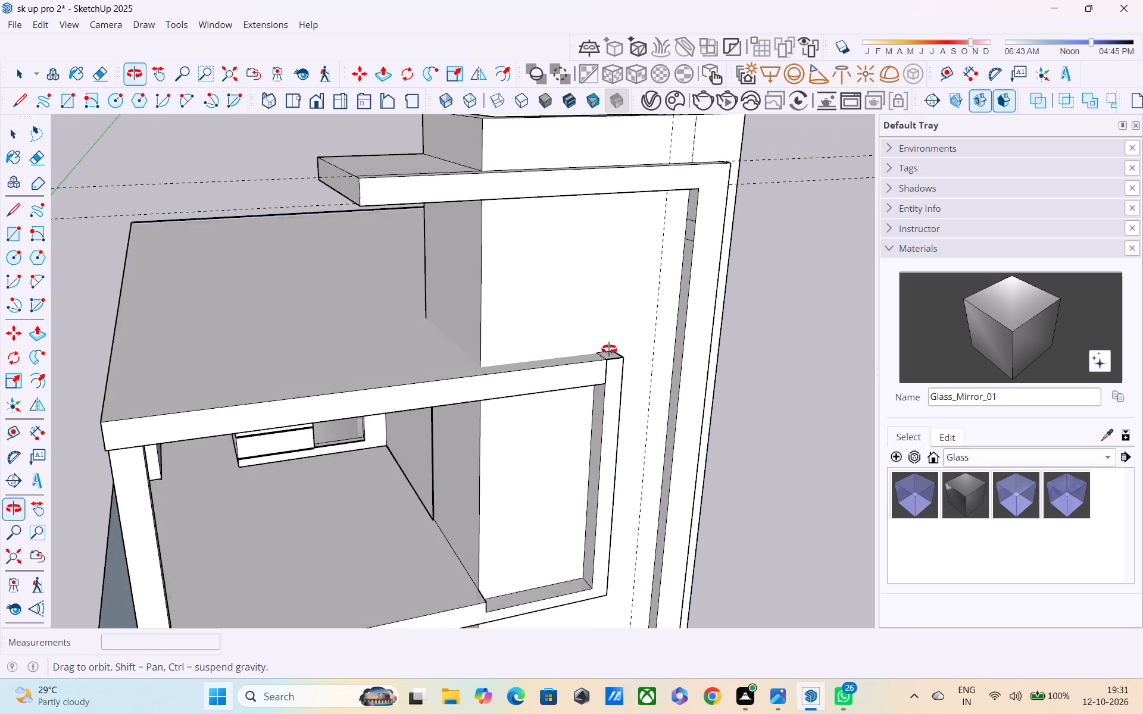
{"action": "middle_click_drag", "start_coordinate": [609, 349], "coordinate": [609, 350]}
{"action": "scroll", "coordinate": [607, 347], "scroll_direction": "up", "scroll_amount": 3}
{"action": "left_click_drag", "start_coordinate": [609, 355], "coordinate": [622, 378]}
{"action": "double_click", "coordinate": [614, 368]}
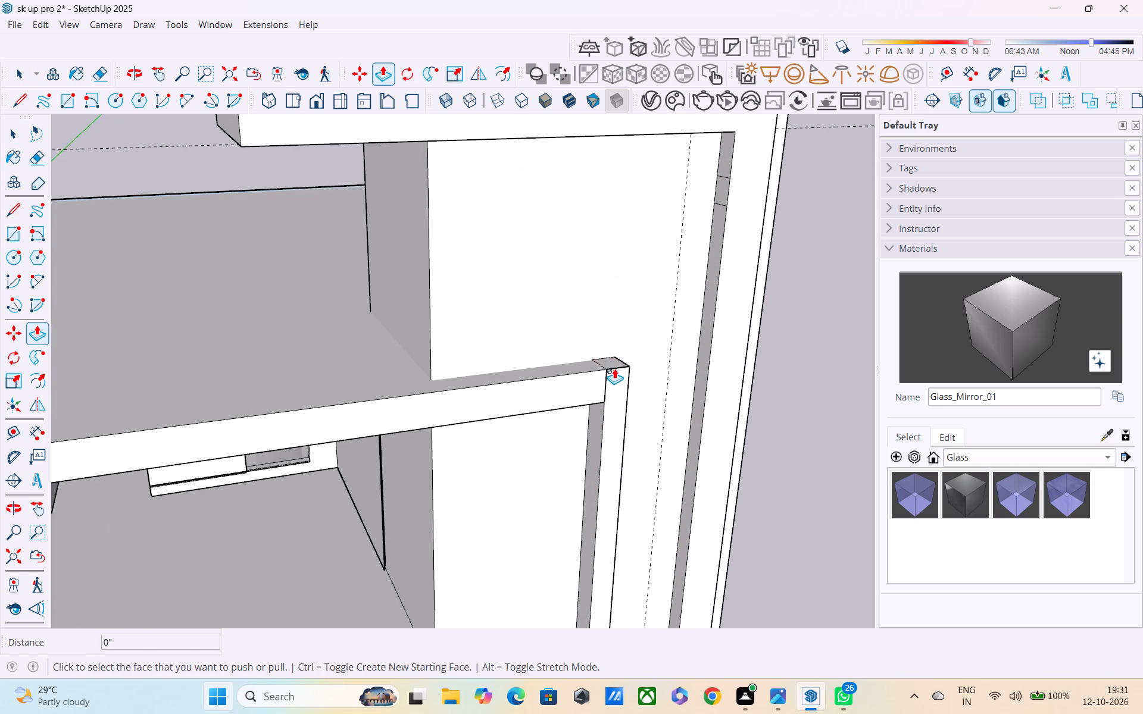
{"action": "right_click", "coordinate": [610, 377]}
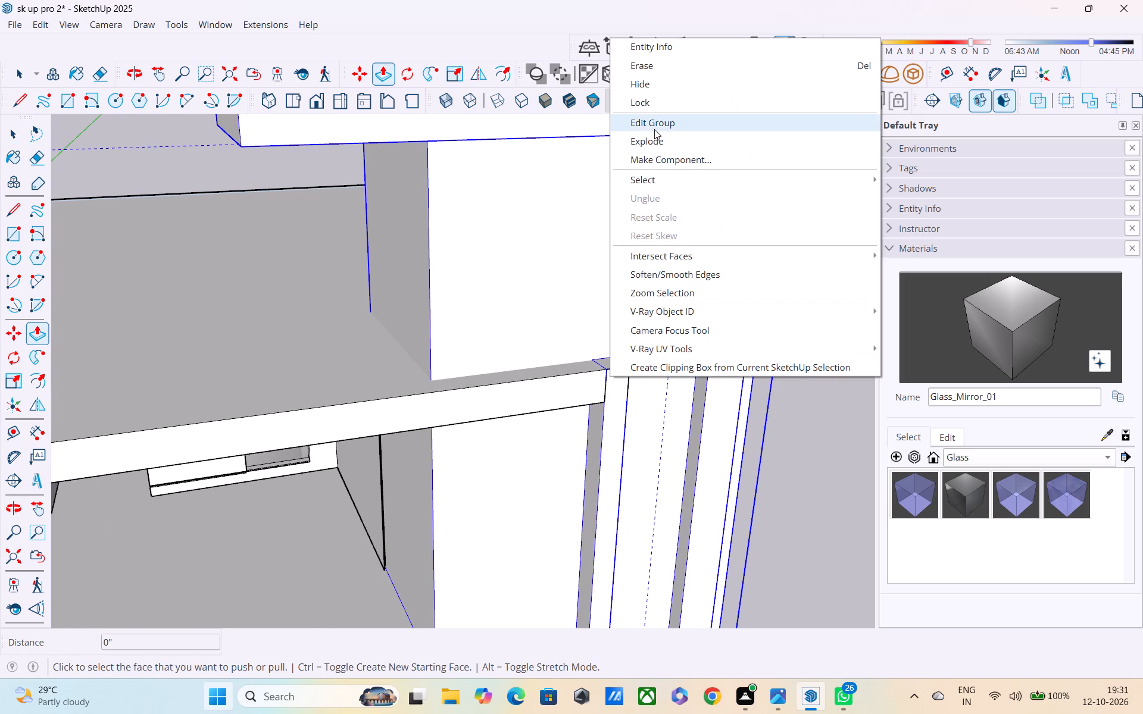
{"action": "left_click", "coordinate": [654, 126]}
{"action": "left_click", "coordinate": [620, 352]}
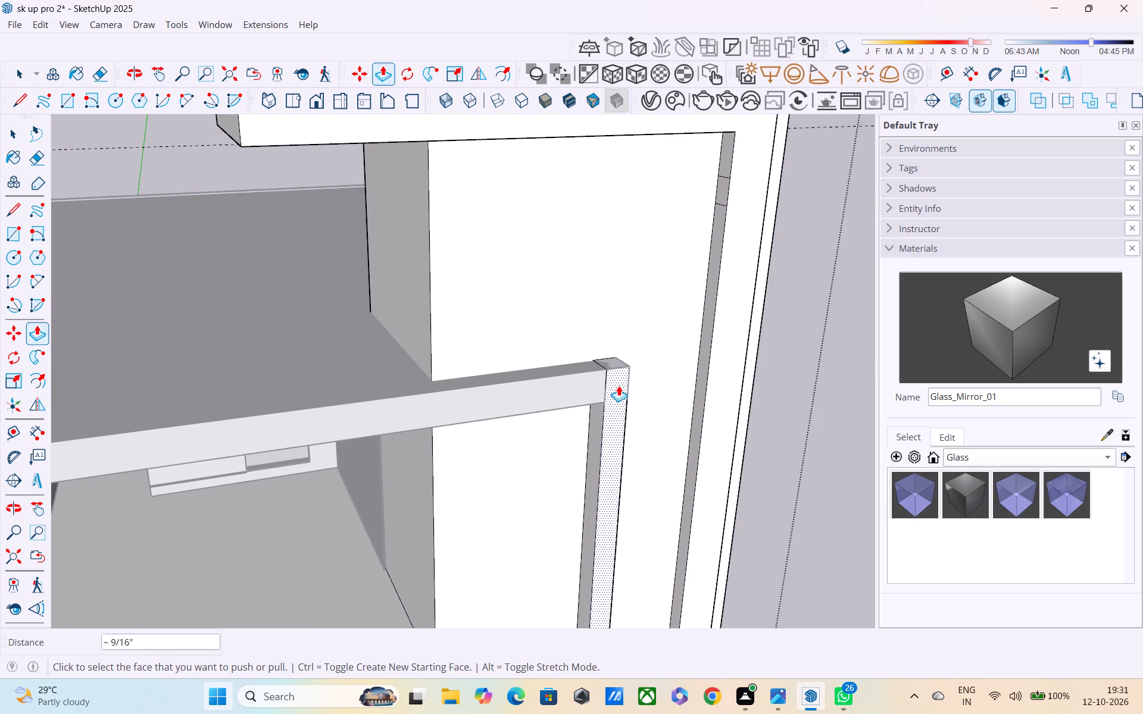
{"action": "left_click_drag", "start_coordinate": [617, 359], "coordinate": [623, 455]}
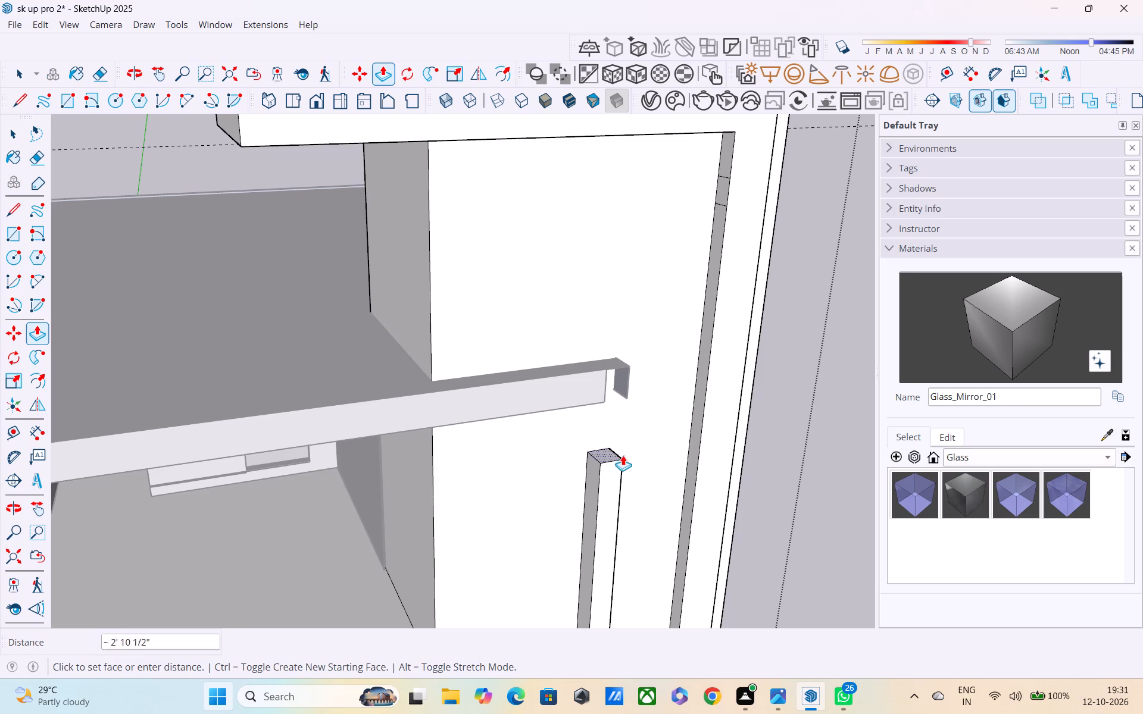
{"action": "left_click_drag", "start_coordinate": [623, 455], "coordinate": [623, 495]}
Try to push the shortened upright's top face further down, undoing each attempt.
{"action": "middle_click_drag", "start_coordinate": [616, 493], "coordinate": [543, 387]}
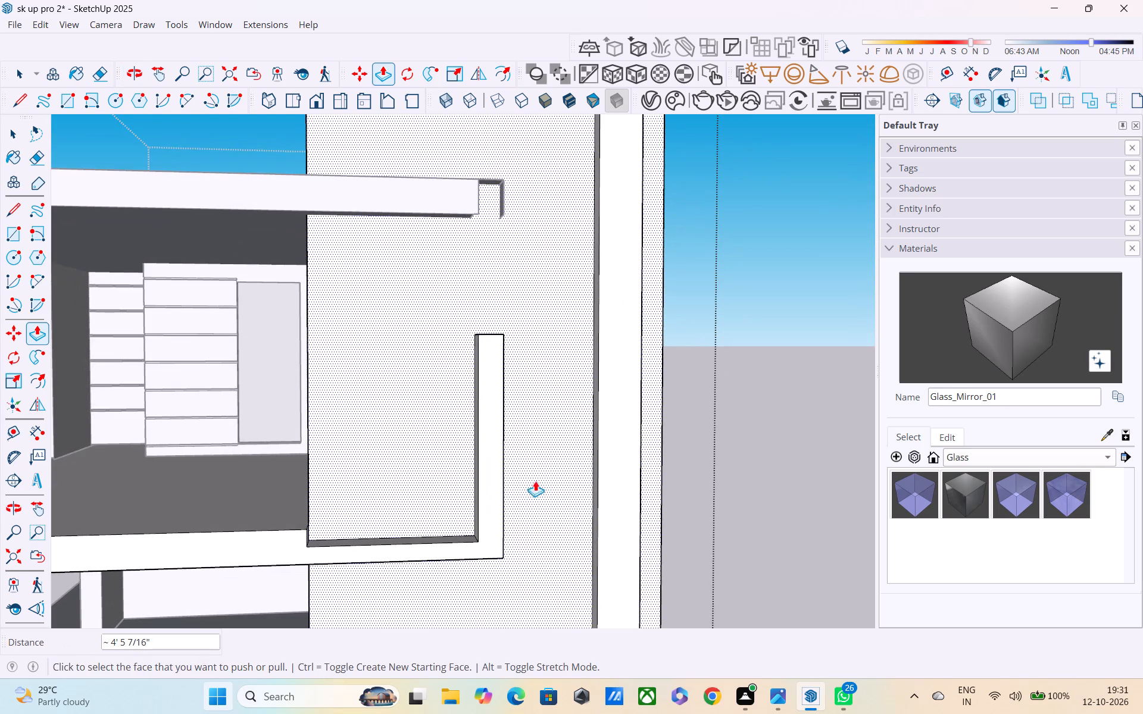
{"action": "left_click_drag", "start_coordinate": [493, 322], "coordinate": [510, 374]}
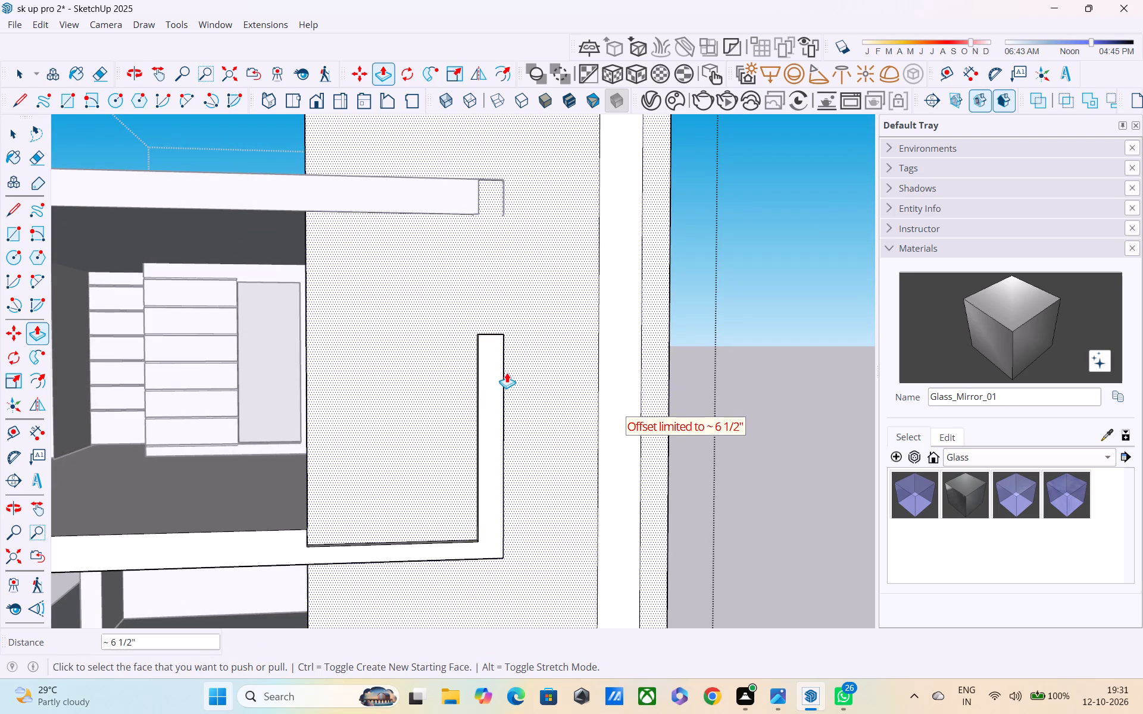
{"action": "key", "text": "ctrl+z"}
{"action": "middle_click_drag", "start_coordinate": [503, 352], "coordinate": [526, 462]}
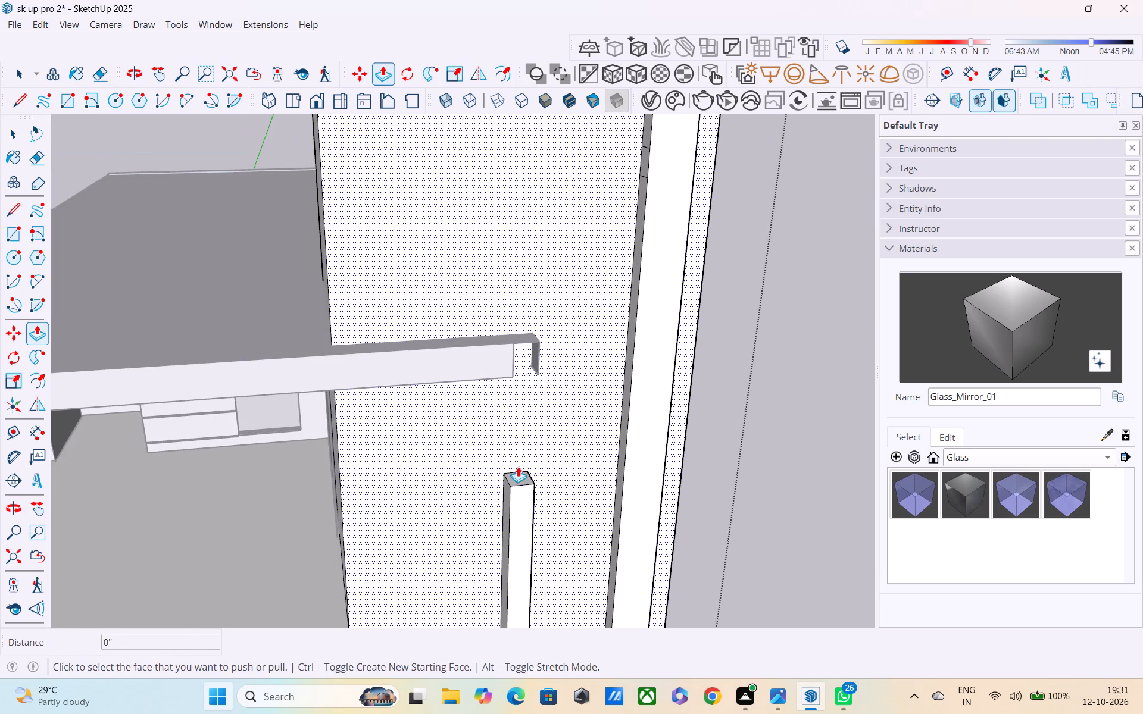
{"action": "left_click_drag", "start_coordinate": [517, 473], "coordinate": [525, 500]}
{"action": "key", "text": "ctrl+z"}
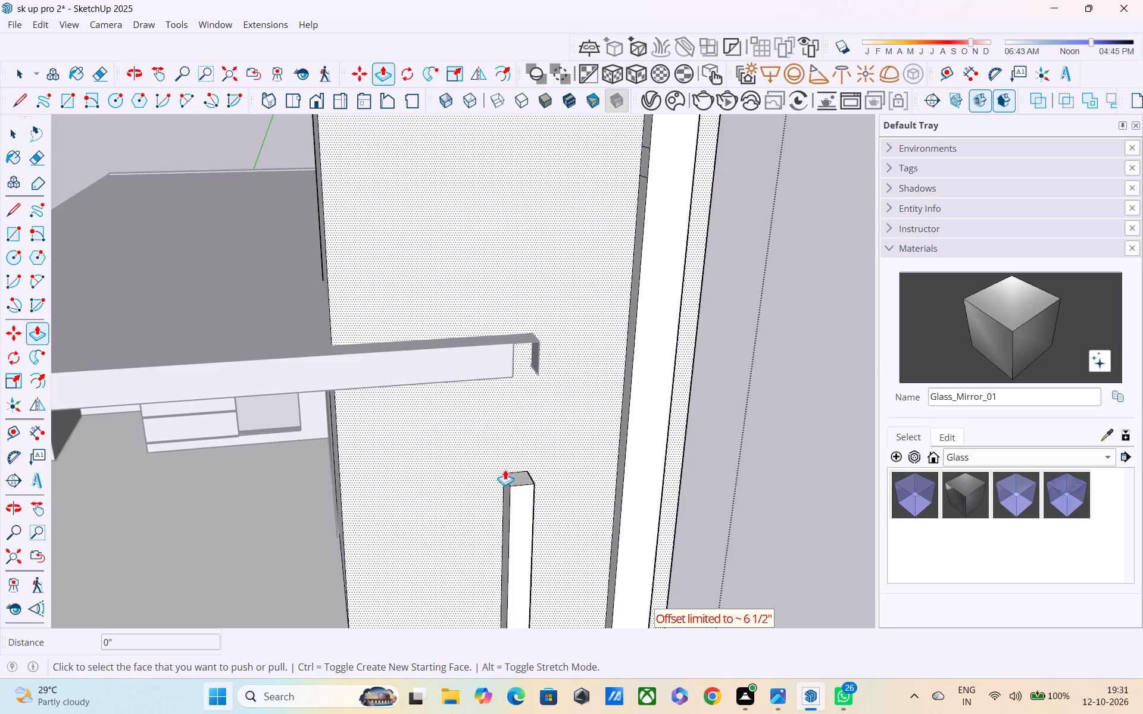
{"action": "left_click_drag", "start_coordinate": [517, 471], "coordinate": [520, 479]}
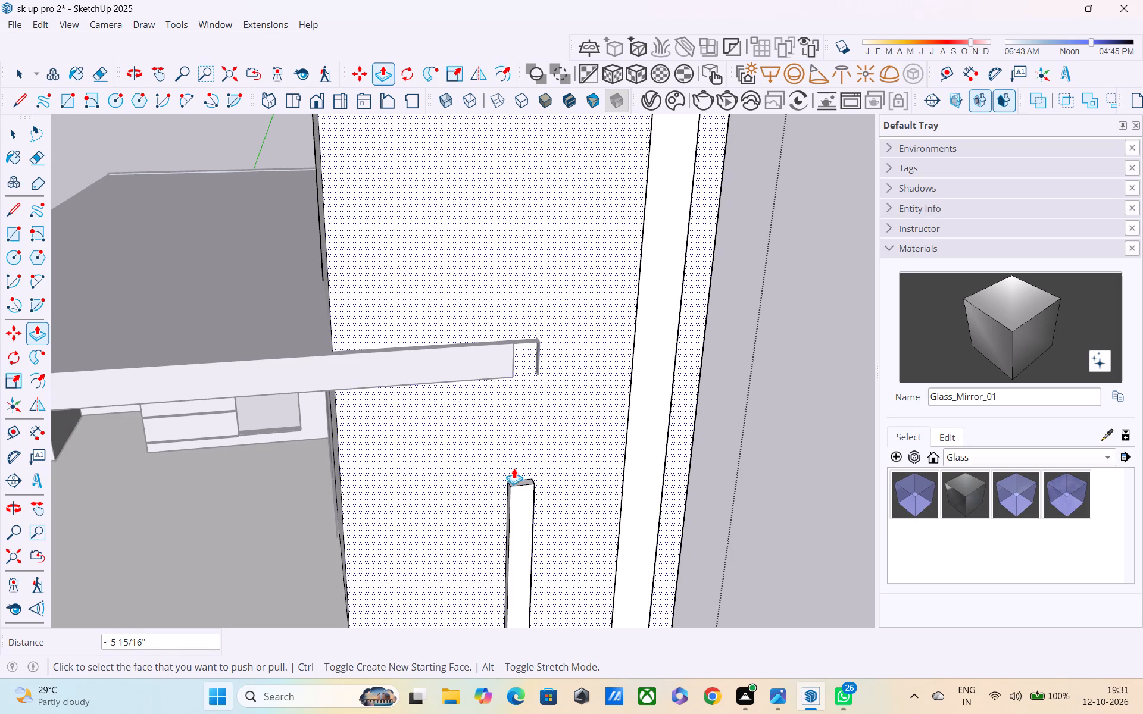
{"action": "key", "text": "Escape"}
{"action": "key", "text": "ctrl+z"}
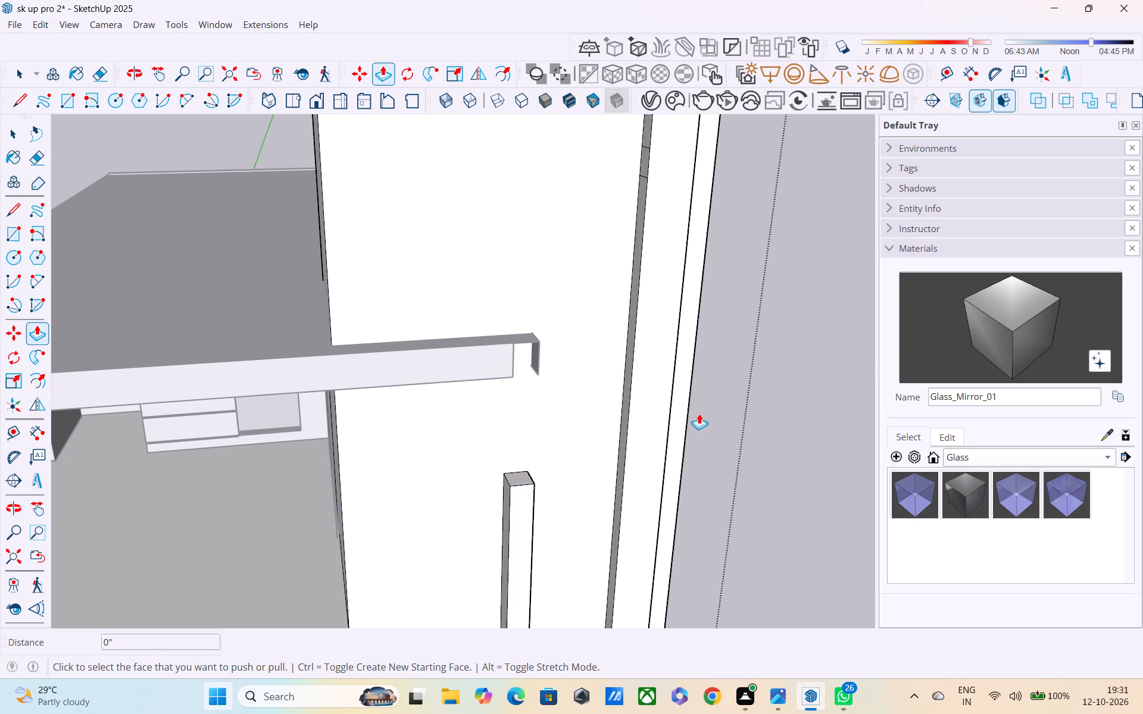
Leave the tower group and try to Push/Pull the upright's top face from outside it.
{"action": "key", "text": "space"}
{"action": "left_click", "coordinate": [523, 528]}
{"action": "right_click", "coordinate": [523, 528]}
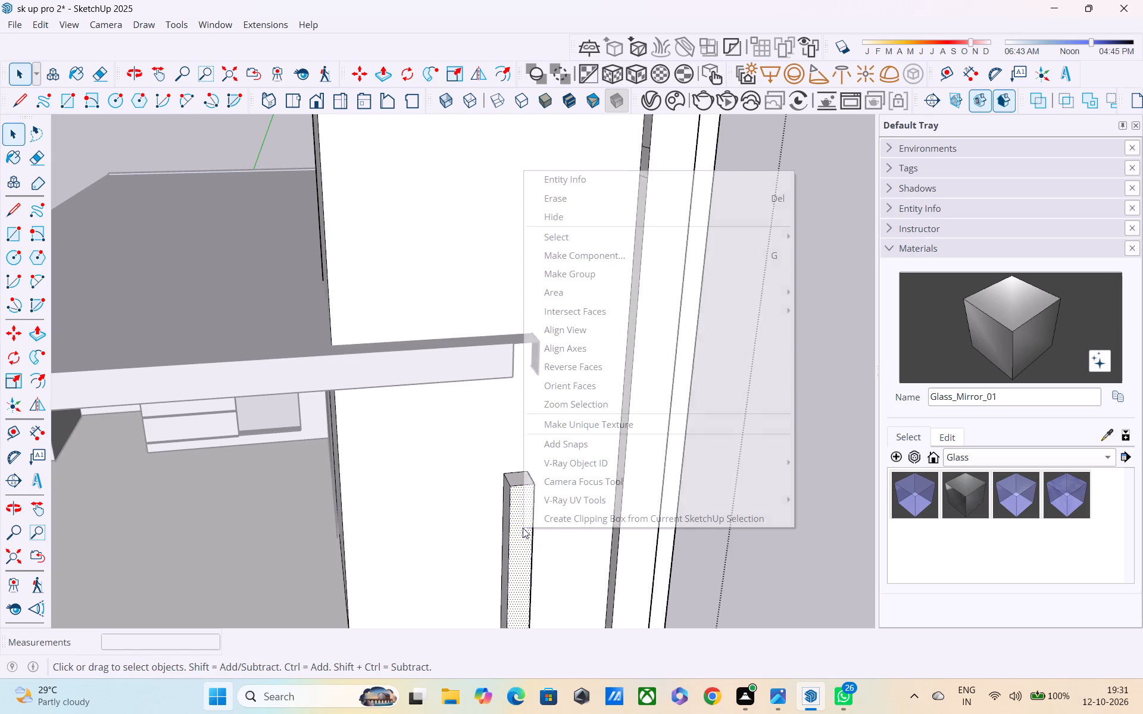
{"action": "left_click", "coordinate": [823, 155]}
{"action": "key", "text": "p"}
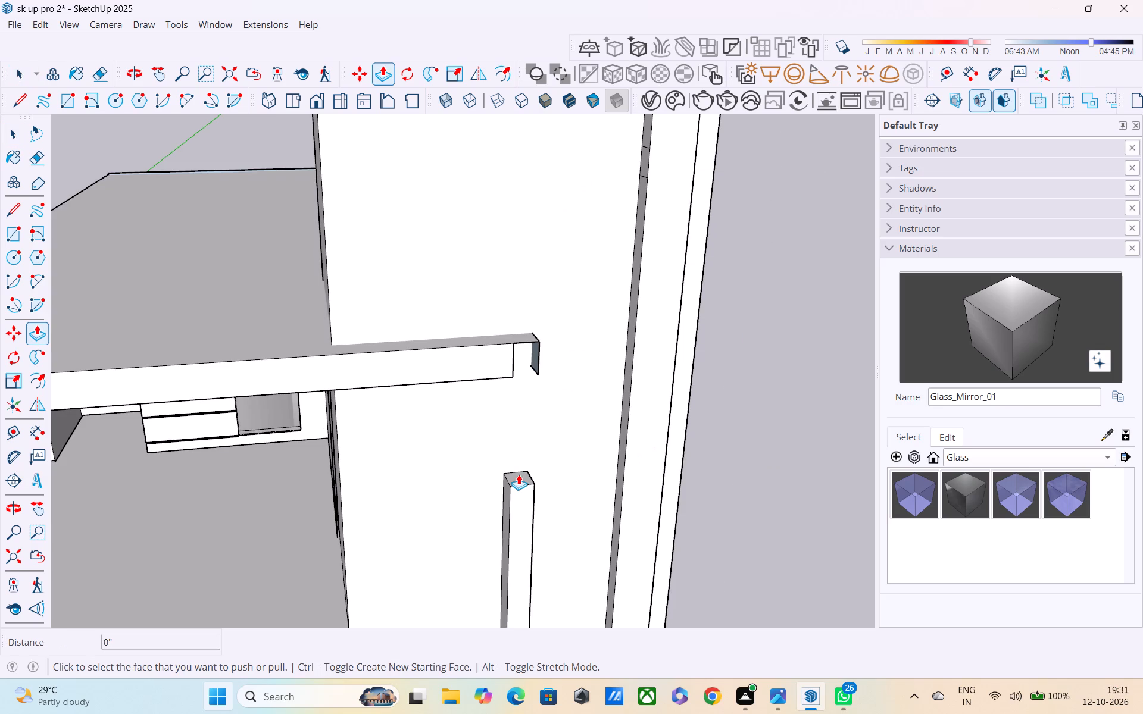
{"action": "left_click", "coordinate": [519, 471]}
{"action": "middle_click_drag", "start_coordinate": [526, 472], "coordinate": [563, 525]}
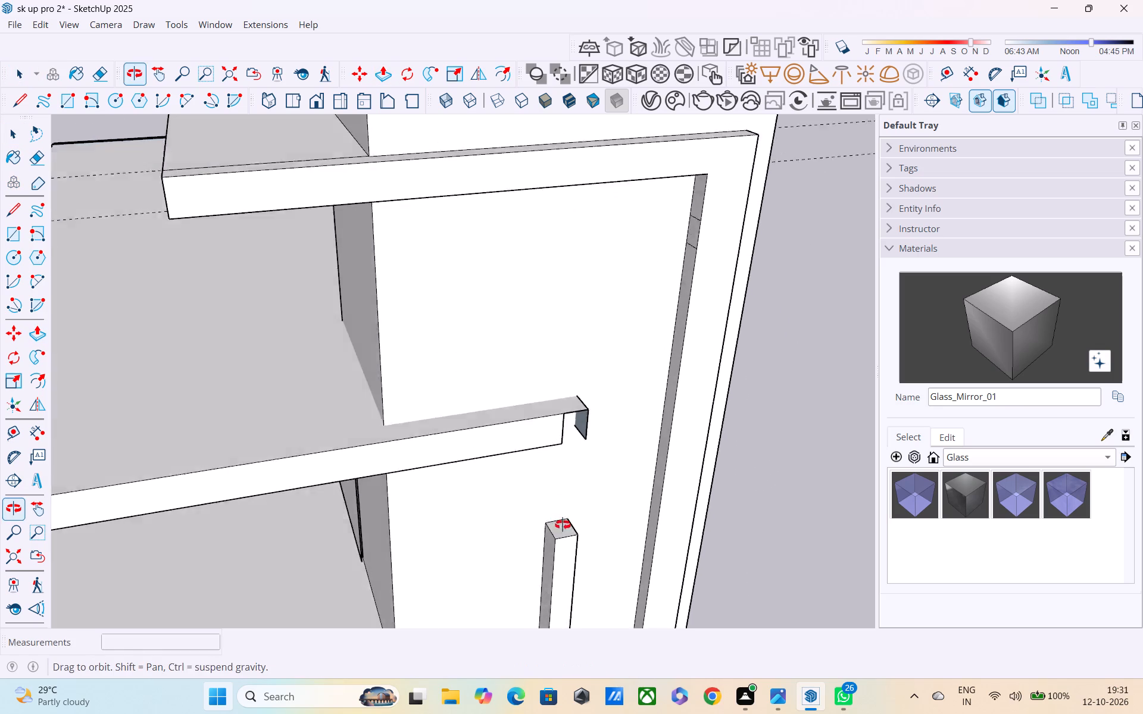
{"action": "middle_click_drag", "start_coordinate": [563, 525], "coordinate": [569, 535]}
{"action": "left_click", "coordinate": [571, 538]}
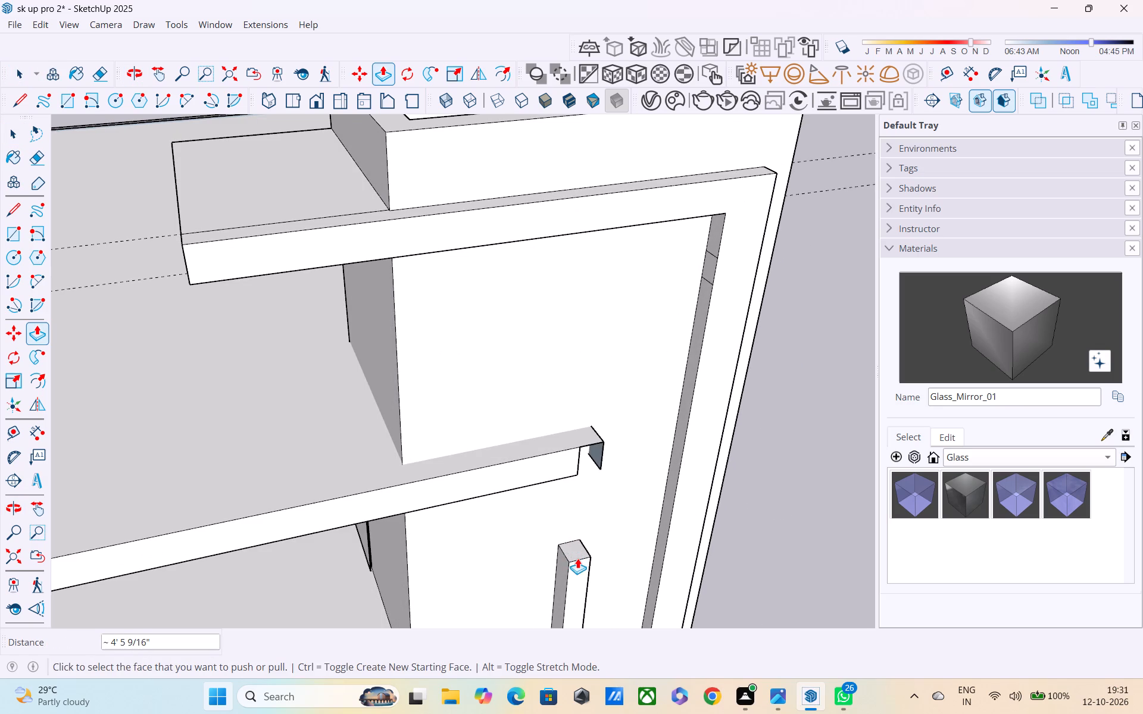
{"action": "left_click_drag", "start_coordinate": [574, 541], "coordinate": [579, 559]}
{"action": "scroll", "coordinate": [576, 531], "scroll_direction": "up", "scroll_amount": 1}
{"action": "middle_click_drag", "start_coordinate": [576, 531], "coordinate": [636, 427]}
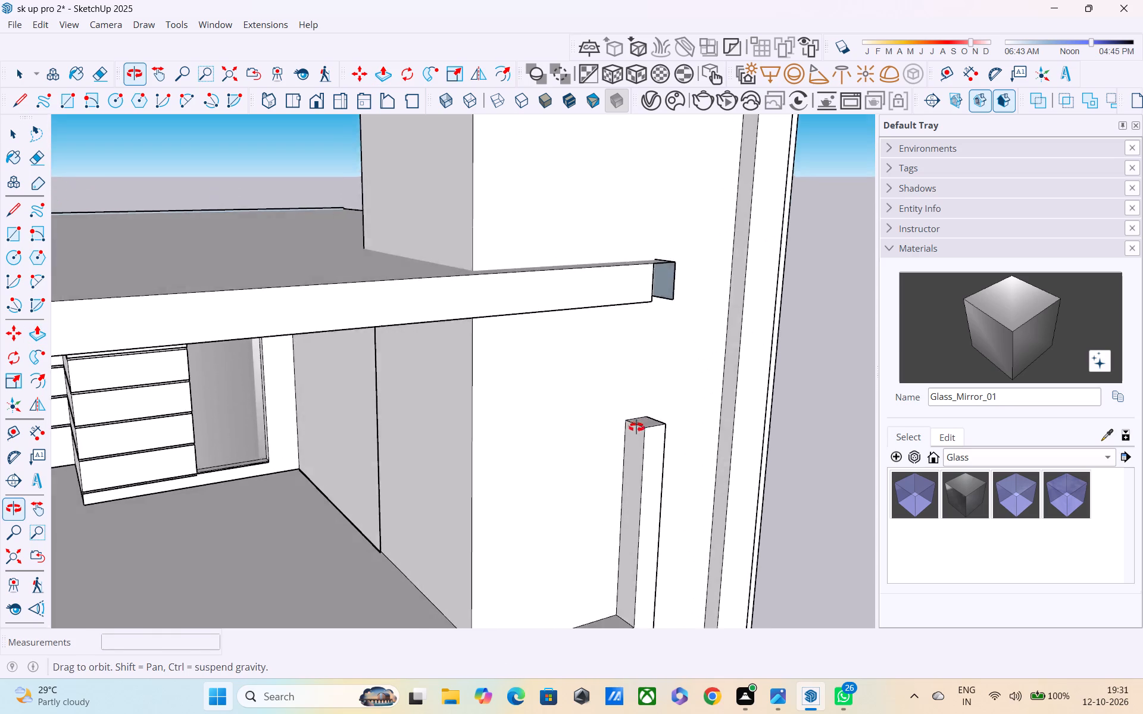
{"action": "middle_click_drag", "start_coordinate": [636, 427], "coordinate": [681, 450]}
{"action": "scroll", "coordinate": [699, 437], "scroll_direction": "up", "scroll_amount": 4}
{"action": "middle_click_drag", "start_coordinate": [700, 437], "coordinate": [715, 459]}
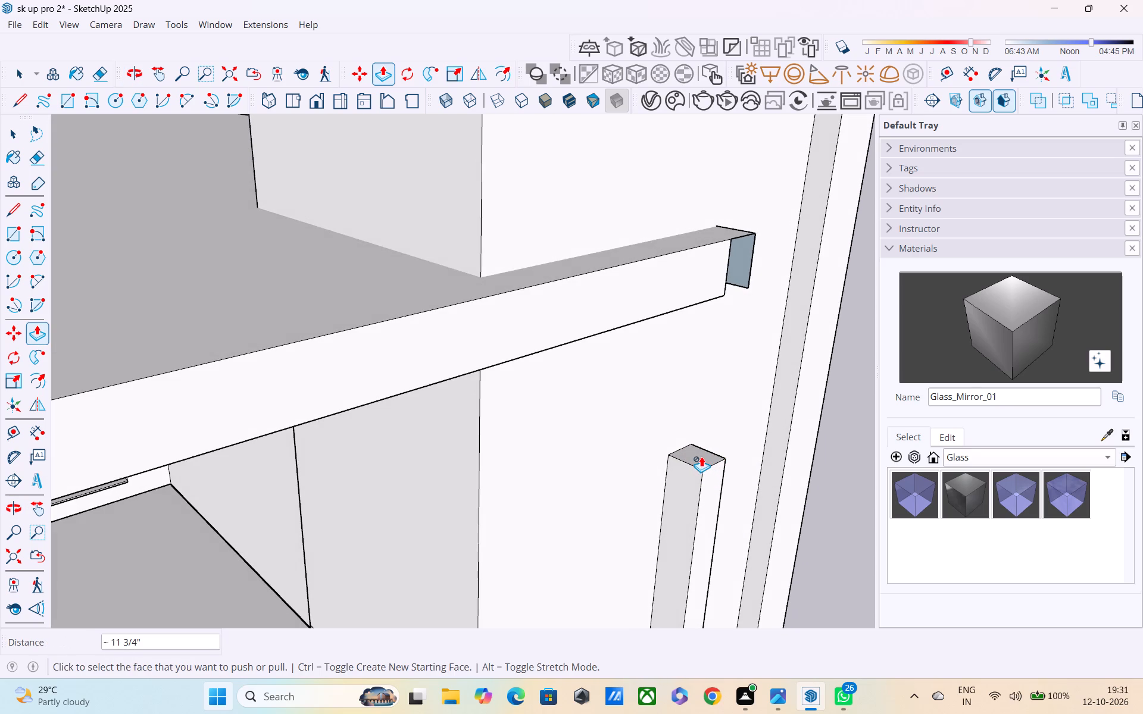
Reopen the tower group and Push/Pull the upright's top face down about 2' 10 3/4".
{"action": "right_click", "coordinate": [700, 455]}
{"action": "left_click", "coordinate": [773, 208]}
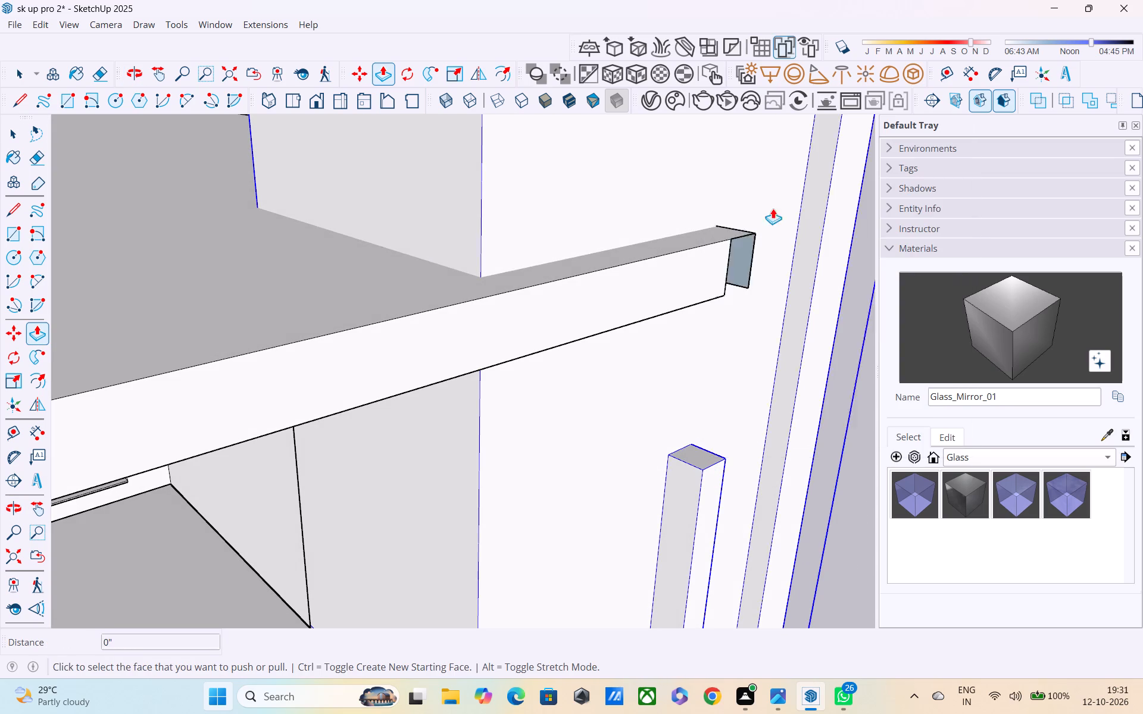
{"action": "left_click_drag", "start_coordinate": [701, 449], "coordinate": [701, 462]}
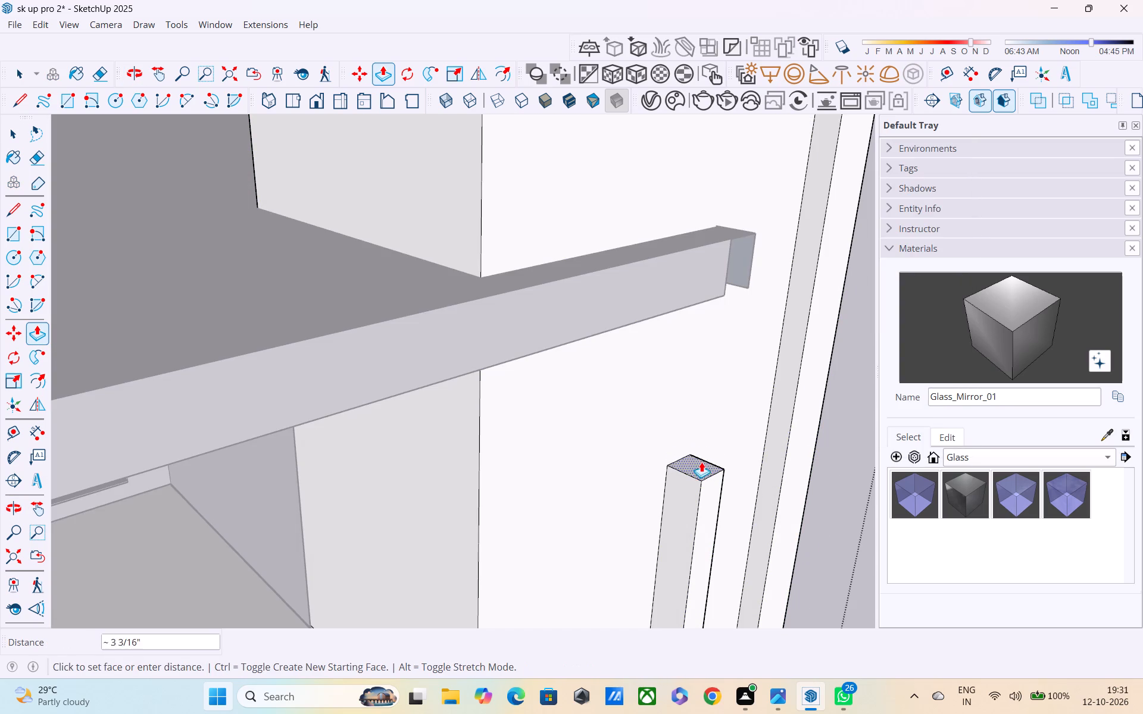
{"action": "left_click_drag", "start_coordinate": [701, 462], "coordinate": [699, 527]}
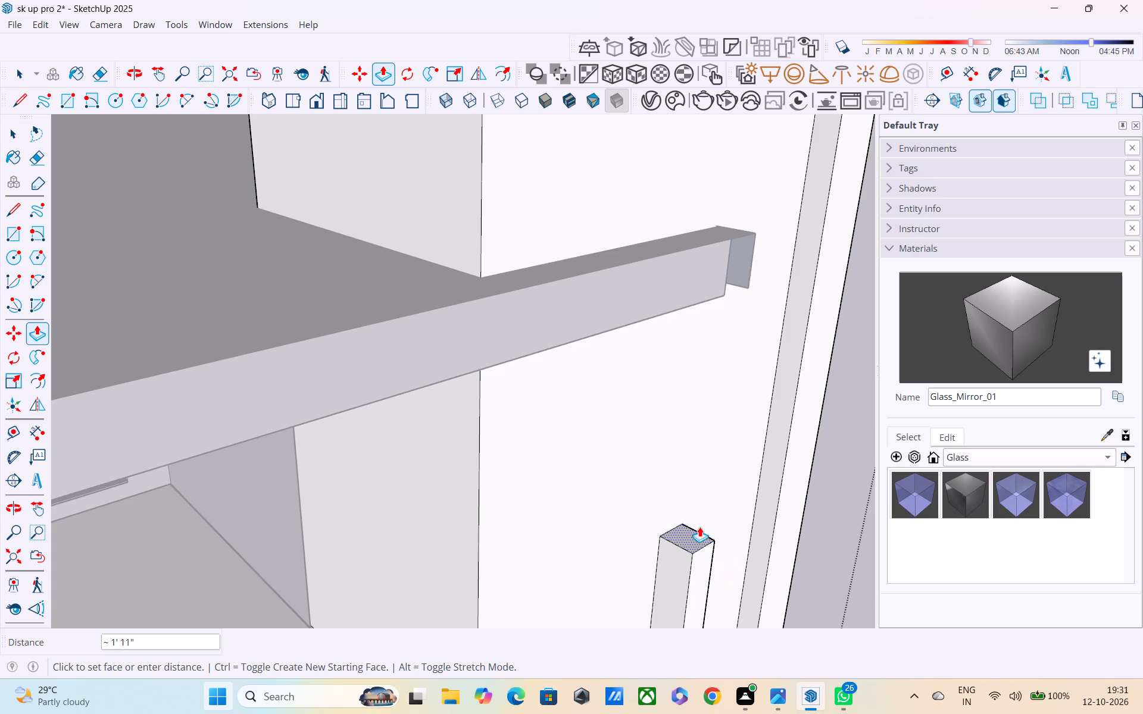
{"action": "left_click_drag", "start_coordinate": [699, 527], "coordinate": [704, 573]}
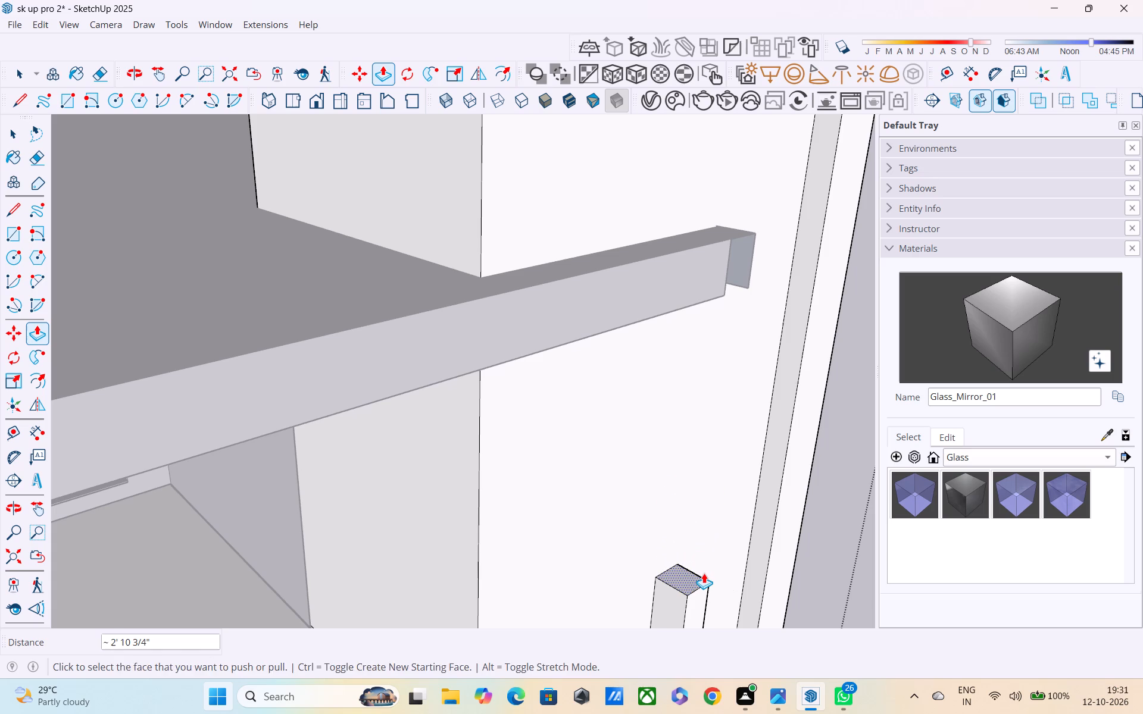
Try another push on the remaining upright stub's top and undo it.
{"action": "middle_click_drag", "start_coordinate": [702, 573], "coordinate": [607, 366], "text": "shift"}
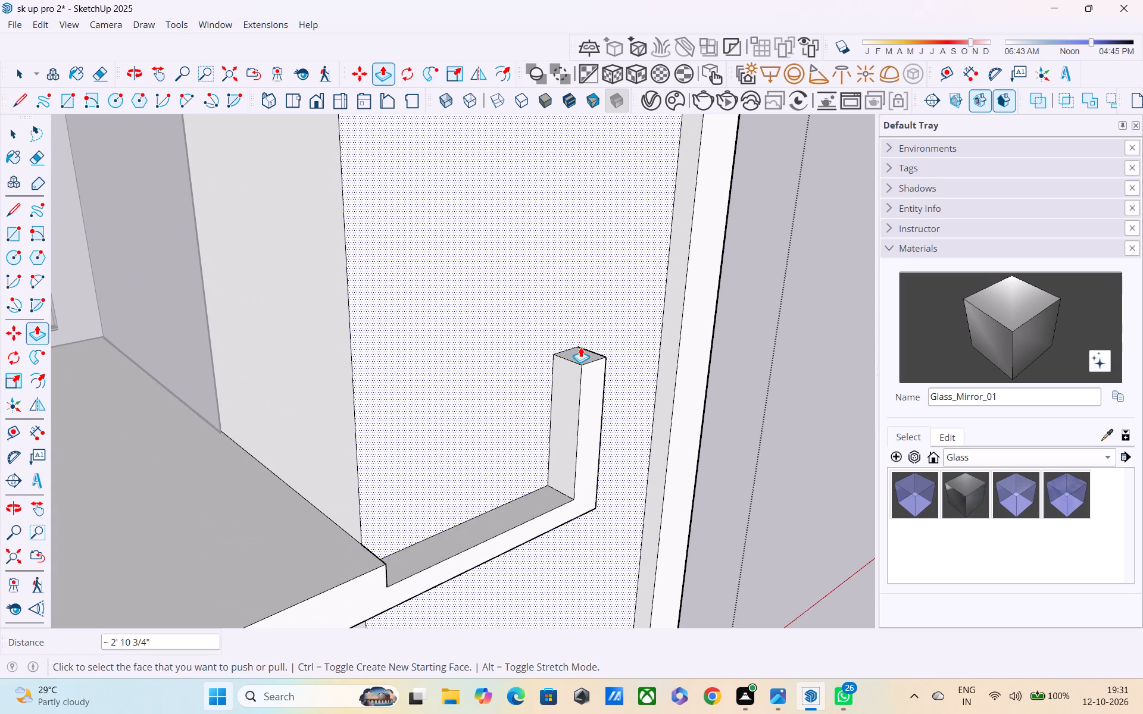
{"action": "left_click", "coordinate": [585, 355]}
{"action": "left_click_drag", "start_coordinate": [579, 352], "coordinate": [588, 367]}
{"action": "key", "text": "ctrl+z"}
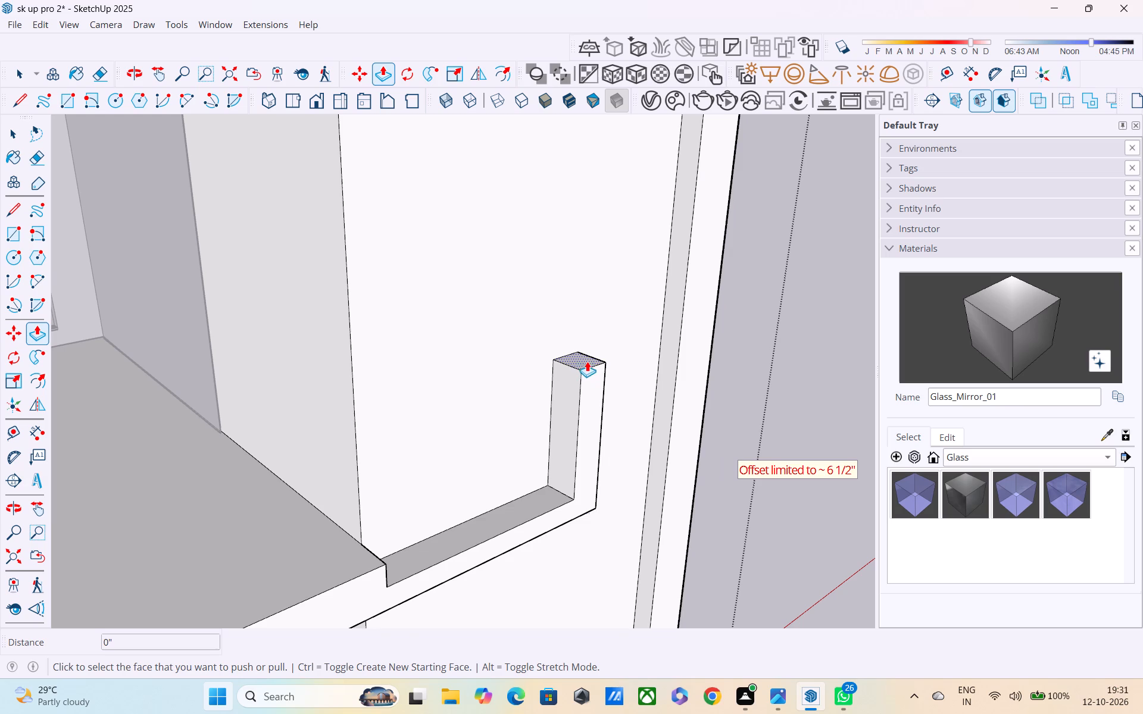
Push/Pull the remaining upright's top face down about 3' 3/8", level with the lower horizontal band.
{"action": "middle_click_drag", "start_coordinate": [586, 362], "coordinate": [635, 421]}
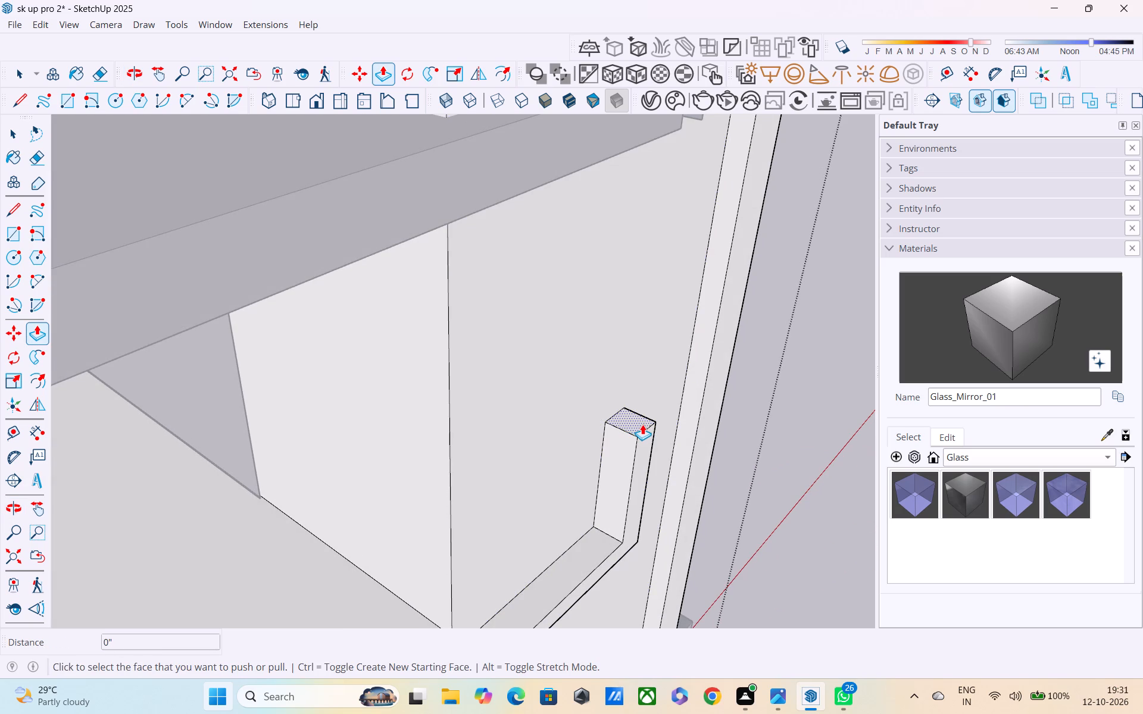
{"action": "left_click", "coordinate": [642, 424]}
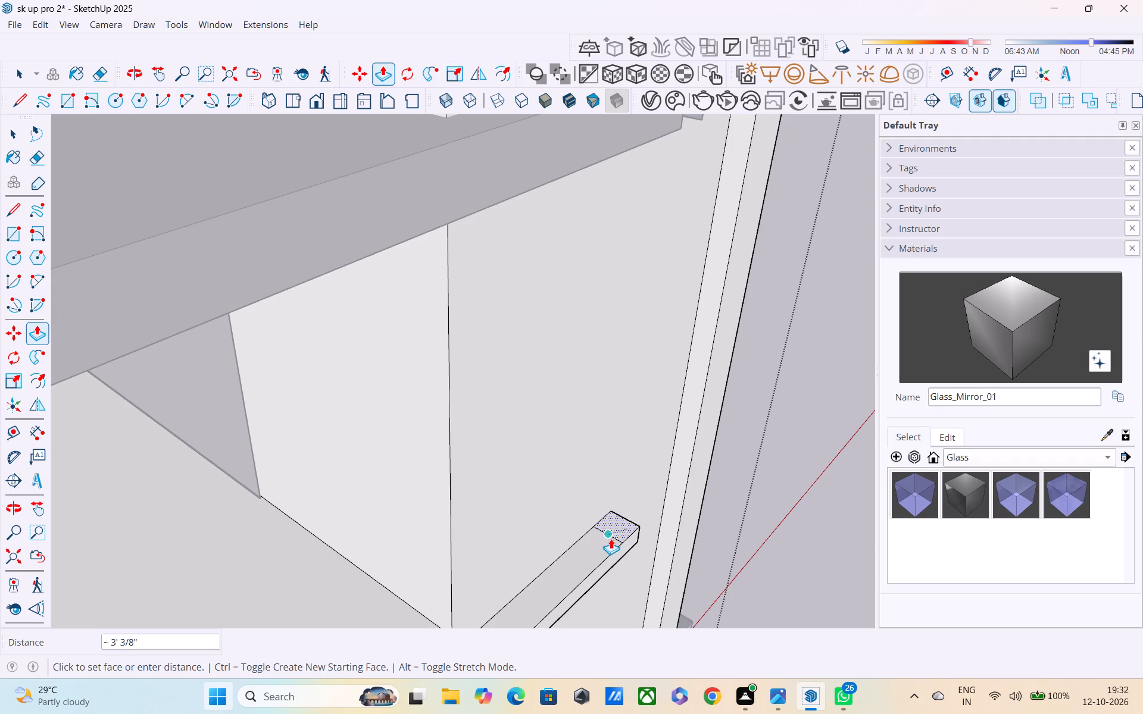
{"action": "left_click", "coordinate": [611, 538]}
Inspect the flattened end of the lower band and the open corner at the upper beam's free end.
{"action": "middle_click_drag", "start_coordinate": [610, 541], "coordinate": [395, 516]}
{"action": "scroll", "coordinate": [329, 522], "scroll_direction": "up", "scroll_amount": 2}
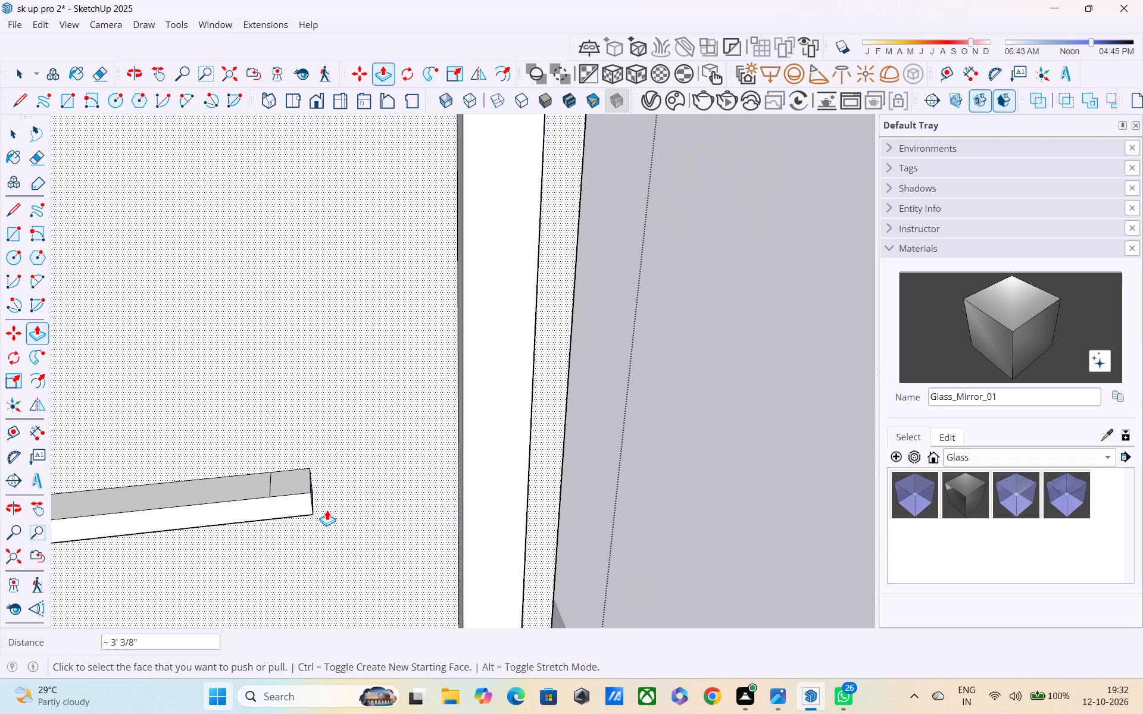
{"action": "scroll", "coordinate": [331, 520], "scroll_direction": "down", "scroll_amount": 5}
{"action": "middle_click_drag", "start_coordinate": [366, 472], "coordinate": [522, 401]}
{"action": "scroll", "coordinate": [518, 391], "scroll_direction": "down", "scroll_amount": 5}
{"action": "middle_click_drag", "start_coordinate": [496, 443], "coordinate": [459, 475]}
{"action": "scroll", "coordinate": [436, 438], "scroll_direction": "down", "scroll_amount": 4}
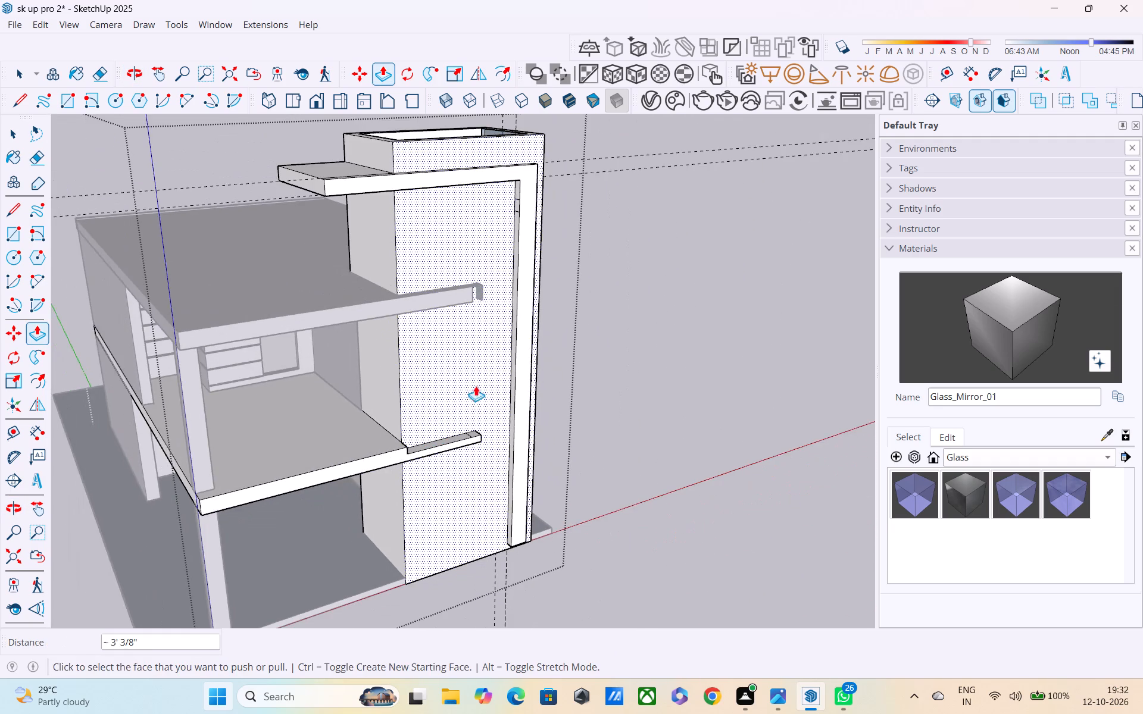
{"action": "middle_click_drag", "start_coordinate": [473, 401], "coordinate": [383, 464]}
{"action": "scroll", "coordinate": [408, 253], "scroll_direction": "up", "scroll_amount": 3}
{"action": "scroll", "coordinate": [413, 357], "scroll_direction": "up", "scroll_amount": 4}
{"action": "middle_click_drag", "start_coordinate": [401, 383], "coordinate": [202, 380]}
{"action": "scroll", "coordinate": [202, 350], "scroll_direction": "up", "scroll_amount": 2}
{"action": "key", "text": "space"}
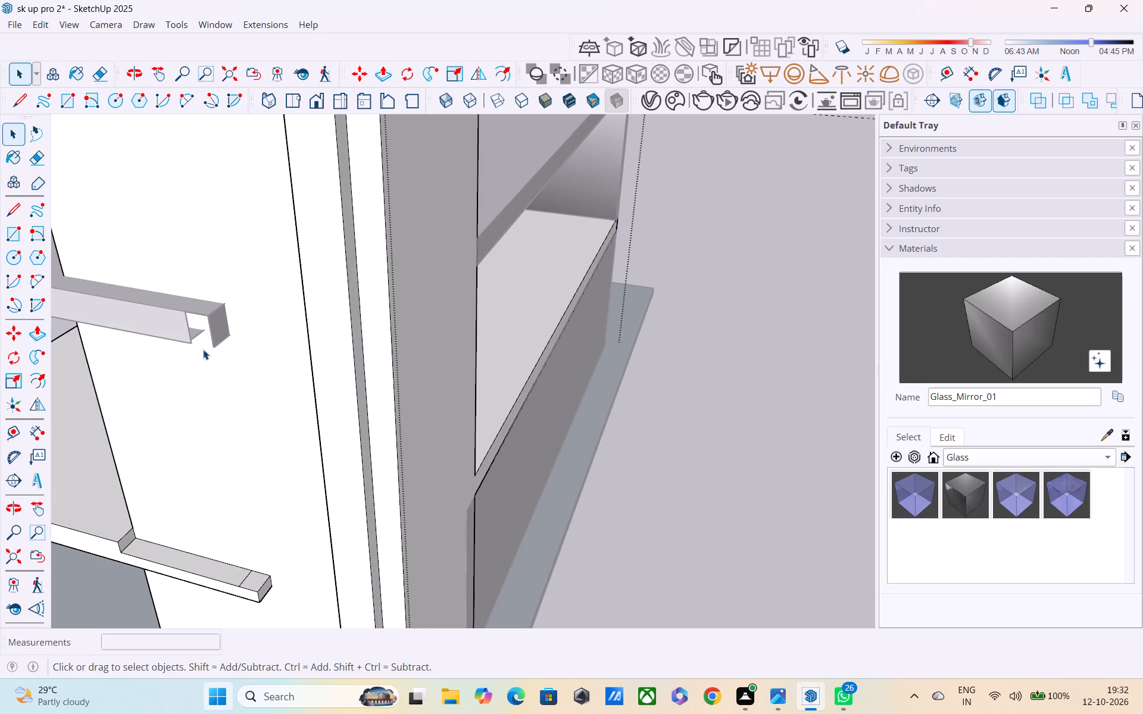
{"action": "left_click", "coordinate": [196, 313]}
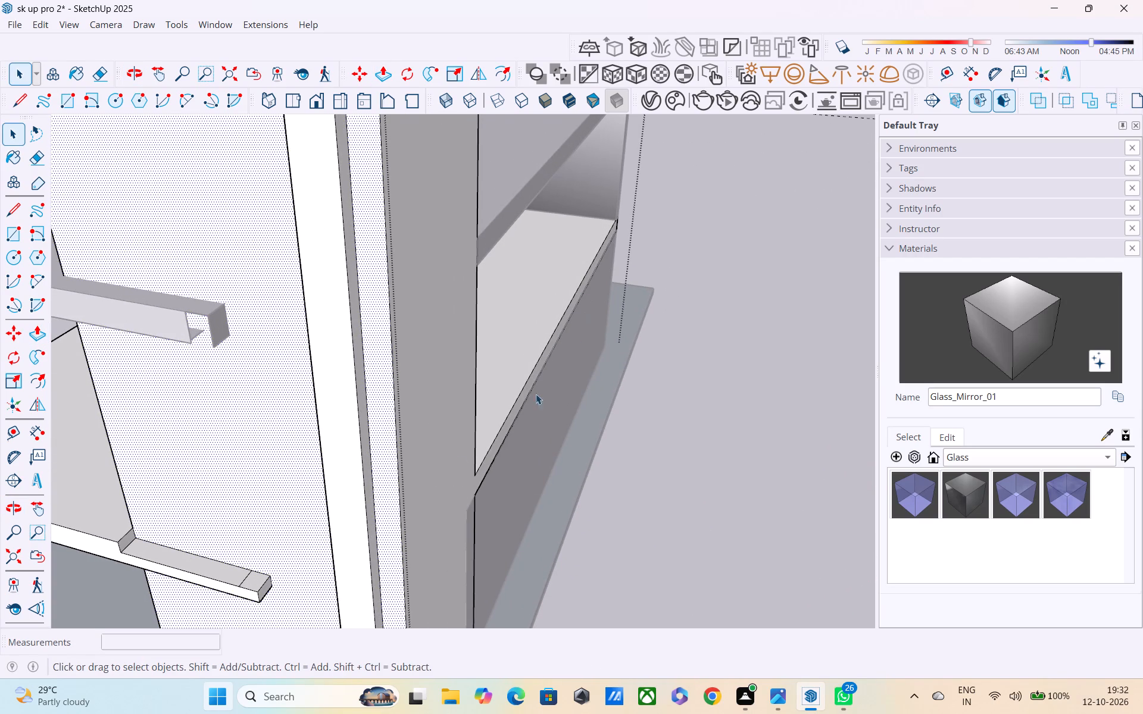
Open the upper slab's group and erase the vertical edge of the leftover end piece at the beam's free end.
{"action": "middle_click_drag", "start_coordinate": [370, 487], "coordinate": [599, 328]}
{"action": "scroll", "coordinate": [598, 346], "scroll_direction": "down", "scroll_amount": 3}
{"action": "middle_click_drag", "start_coordinate": [596, 419], "coordinate": [545, 477]}
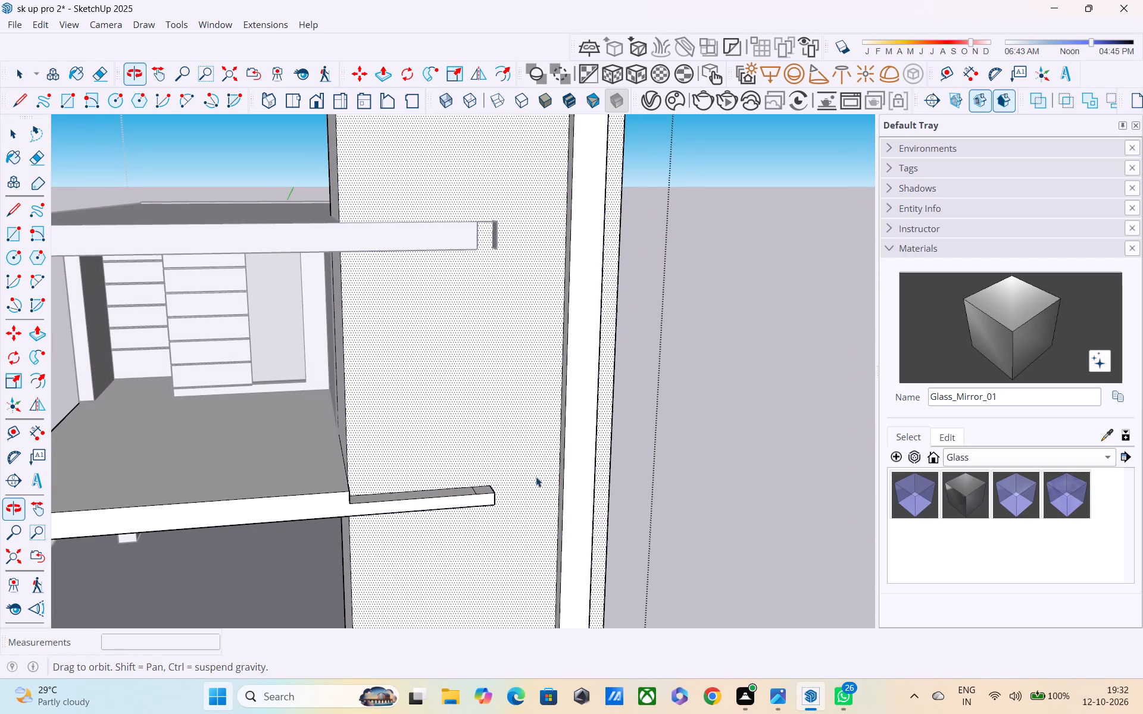
{"action": "double_click", "coordinate": [452, 231]}
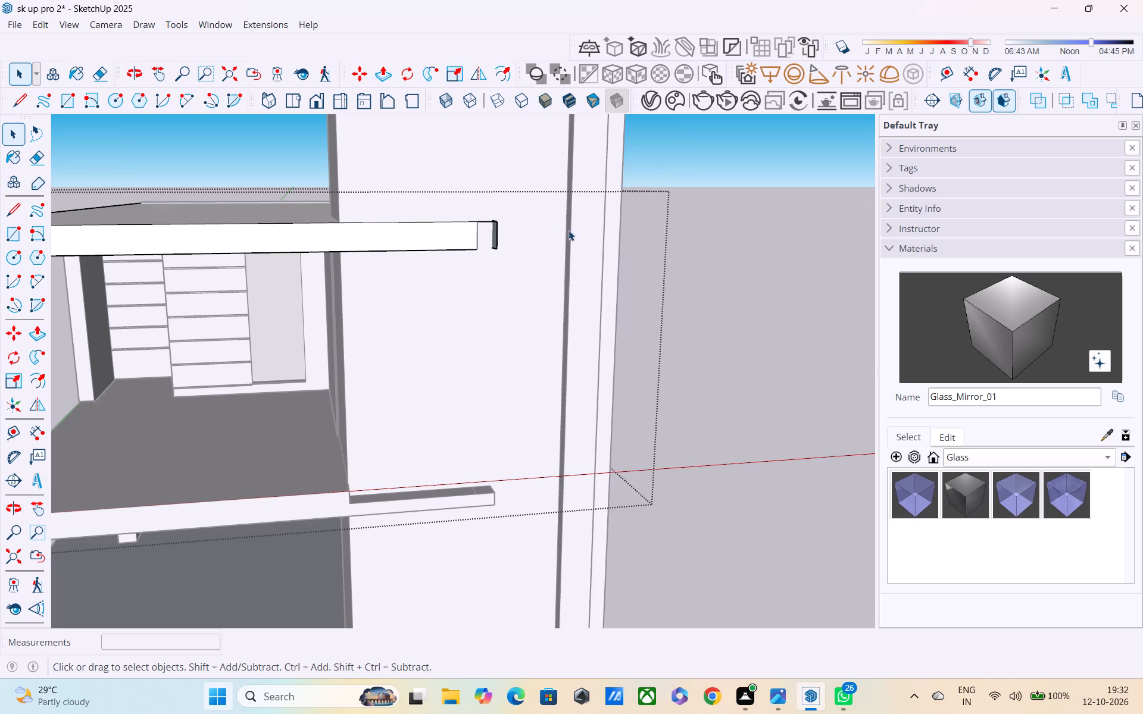
{"action": "middle_click_drag", "start_coordinate": [459, 252], "coordinate": [376, 328]}
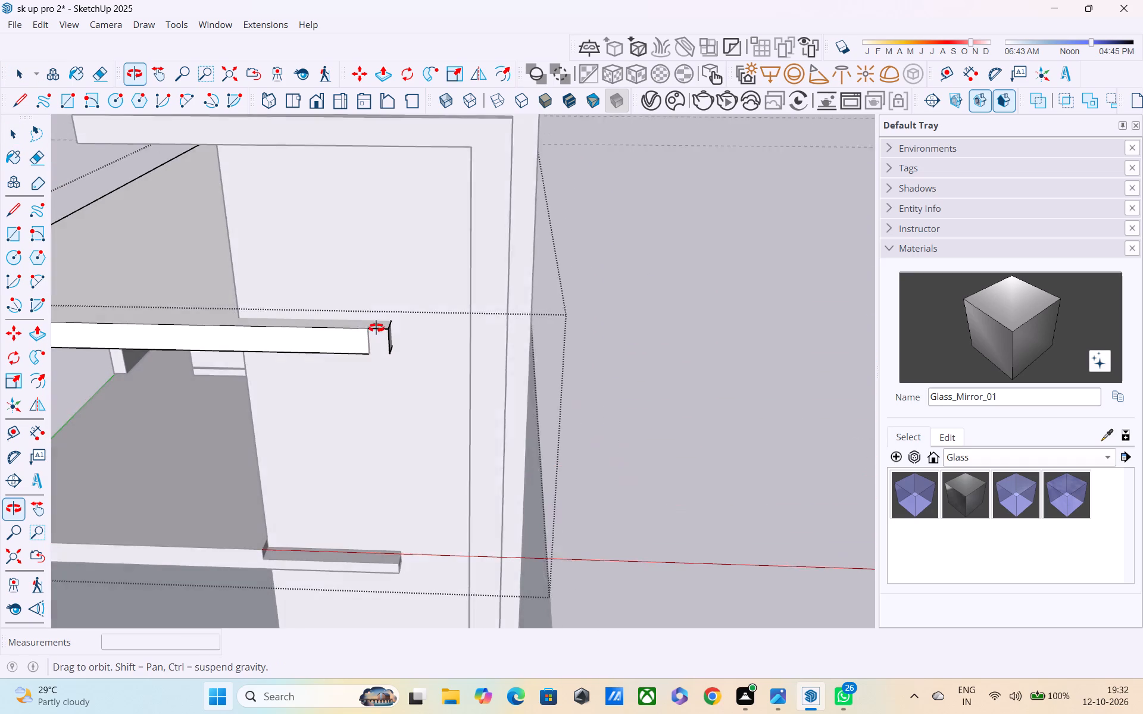
{"action": "middle_click_drag", "start_coordinate": [376, 328], "coordinate": [374, 330]}
{"action": "key", "text": "e"}
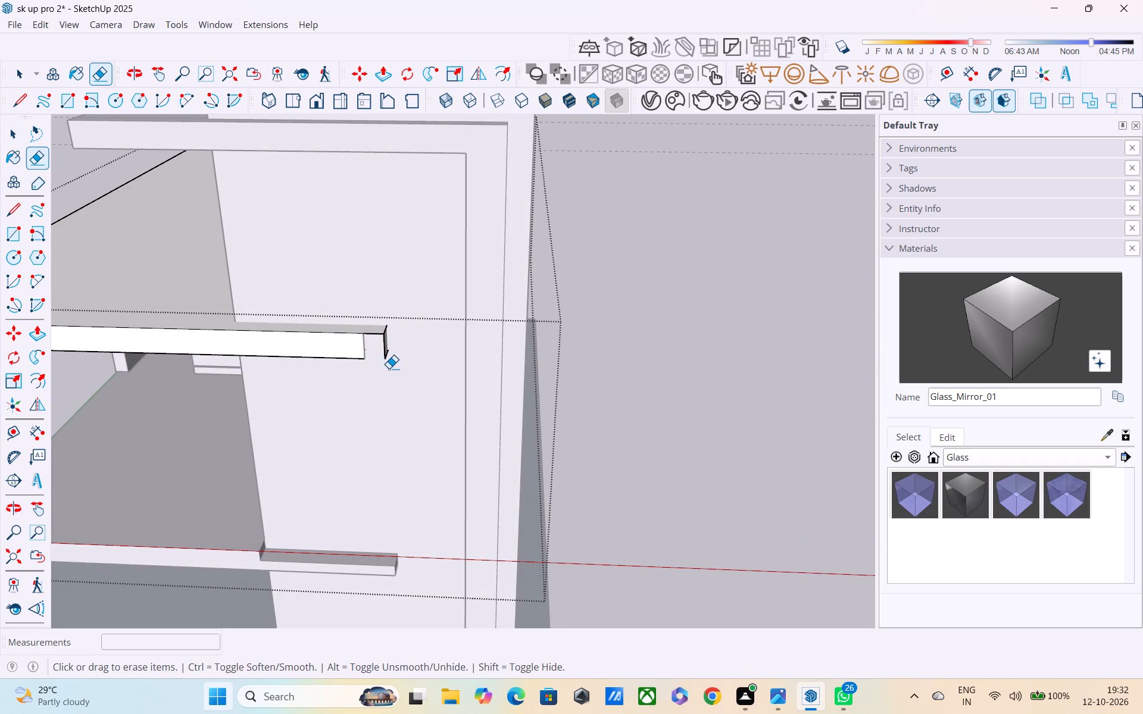
{"action": "left_click", "coordinate": [373, 335]}
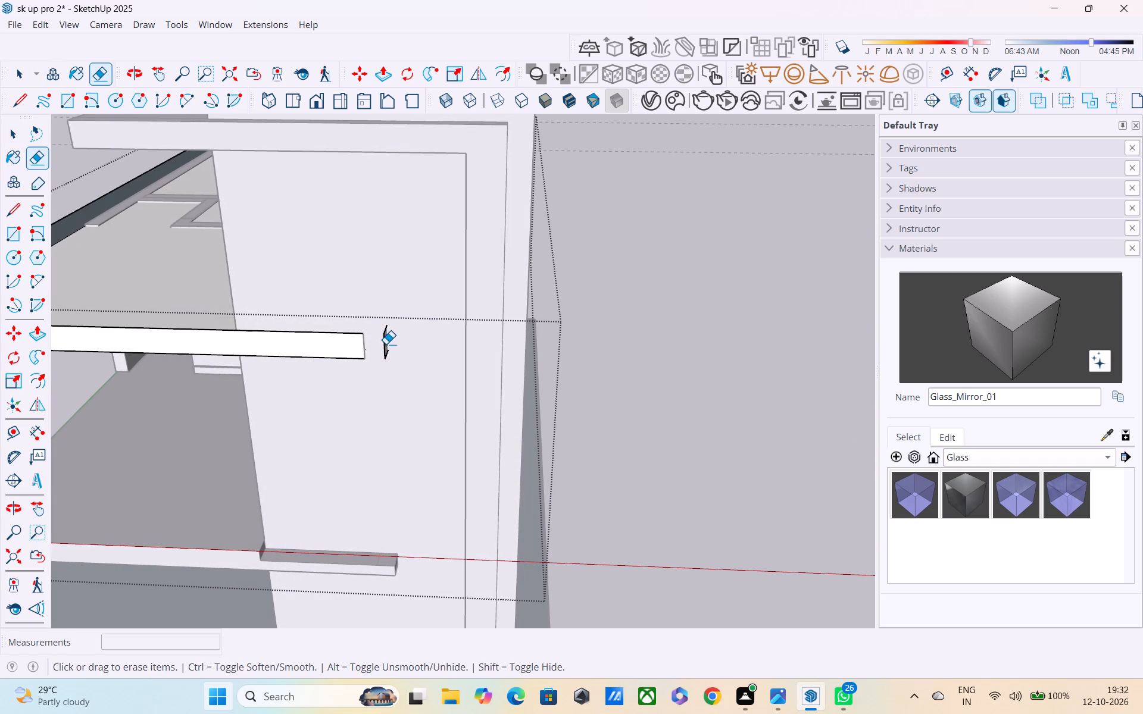
{"action": "key", "text": "ctrl+z"}
{"action": "left_click", "coordinate": [386, 346]}
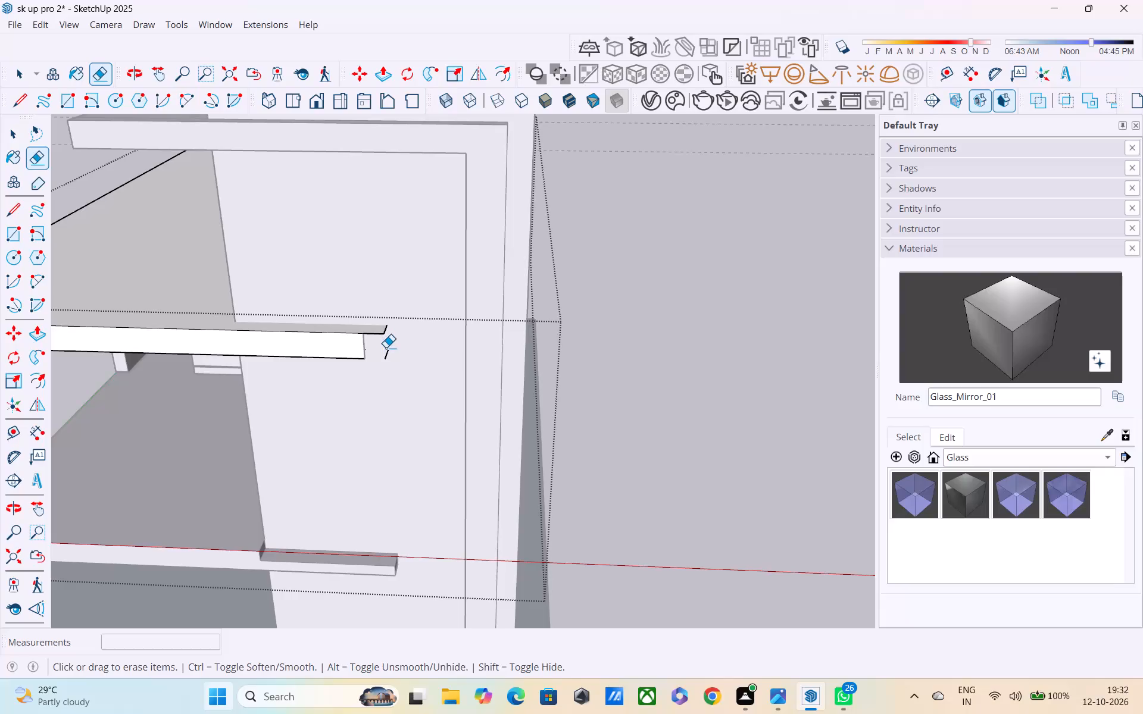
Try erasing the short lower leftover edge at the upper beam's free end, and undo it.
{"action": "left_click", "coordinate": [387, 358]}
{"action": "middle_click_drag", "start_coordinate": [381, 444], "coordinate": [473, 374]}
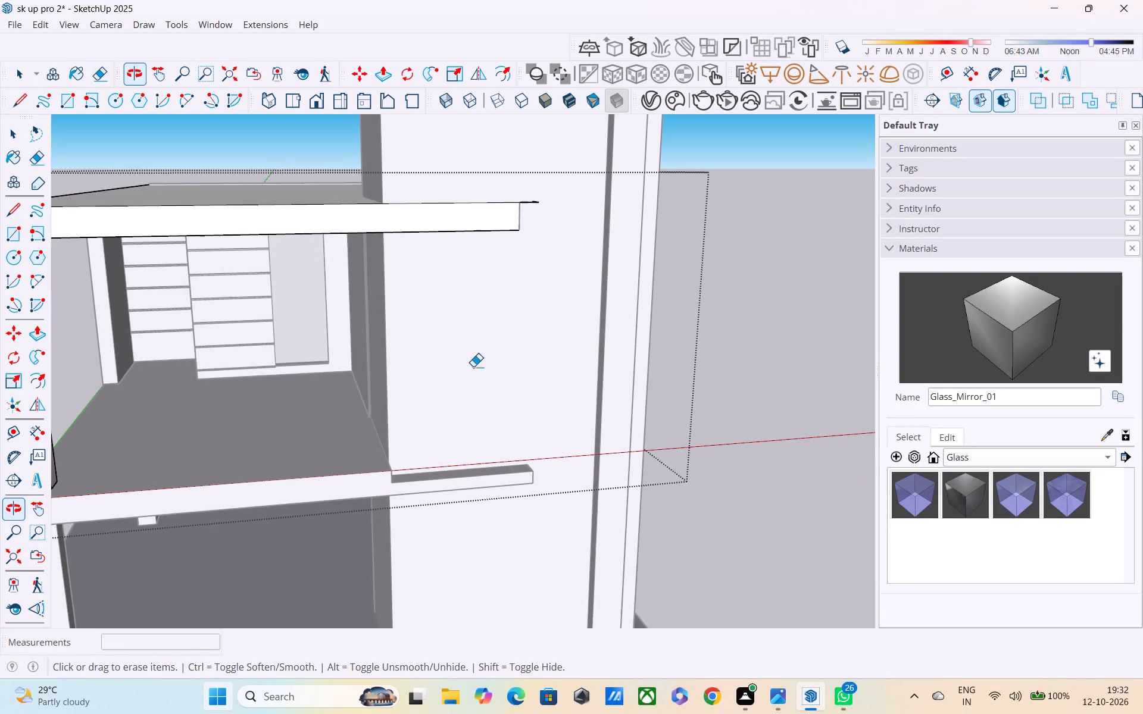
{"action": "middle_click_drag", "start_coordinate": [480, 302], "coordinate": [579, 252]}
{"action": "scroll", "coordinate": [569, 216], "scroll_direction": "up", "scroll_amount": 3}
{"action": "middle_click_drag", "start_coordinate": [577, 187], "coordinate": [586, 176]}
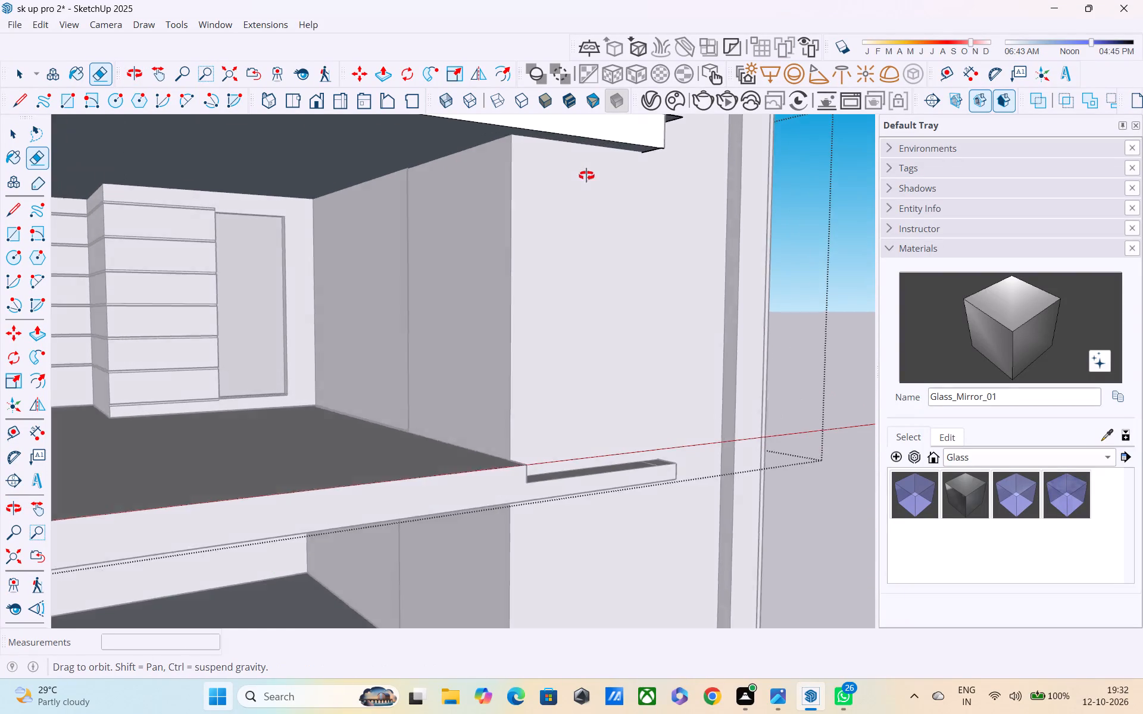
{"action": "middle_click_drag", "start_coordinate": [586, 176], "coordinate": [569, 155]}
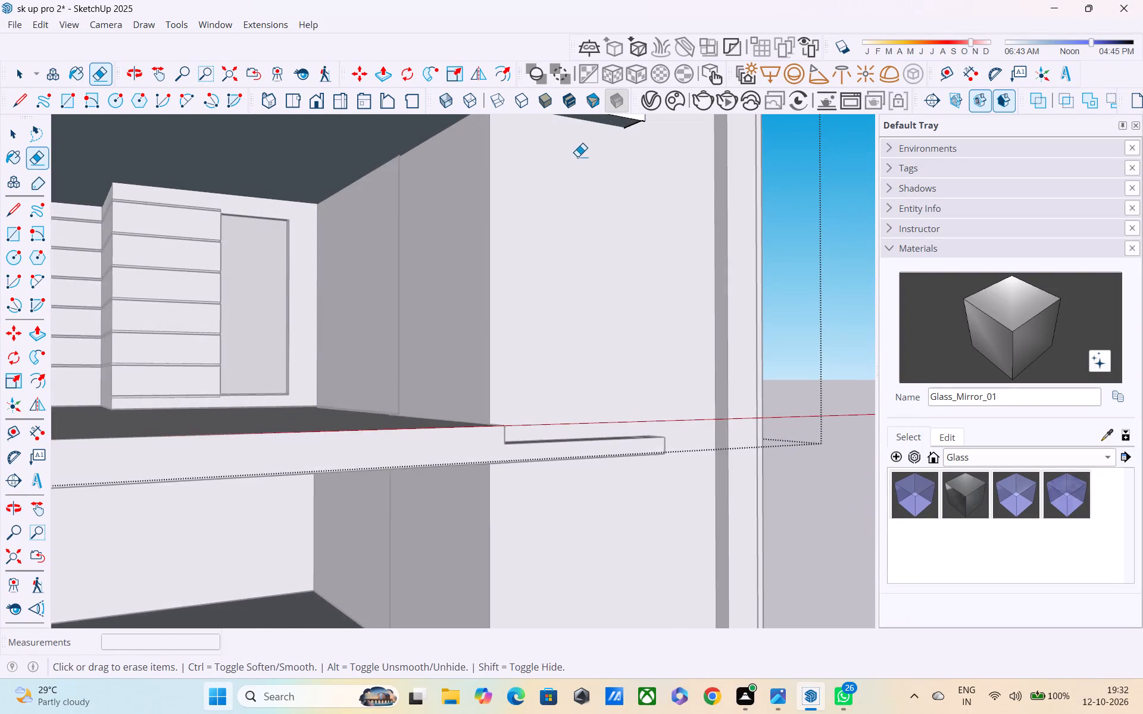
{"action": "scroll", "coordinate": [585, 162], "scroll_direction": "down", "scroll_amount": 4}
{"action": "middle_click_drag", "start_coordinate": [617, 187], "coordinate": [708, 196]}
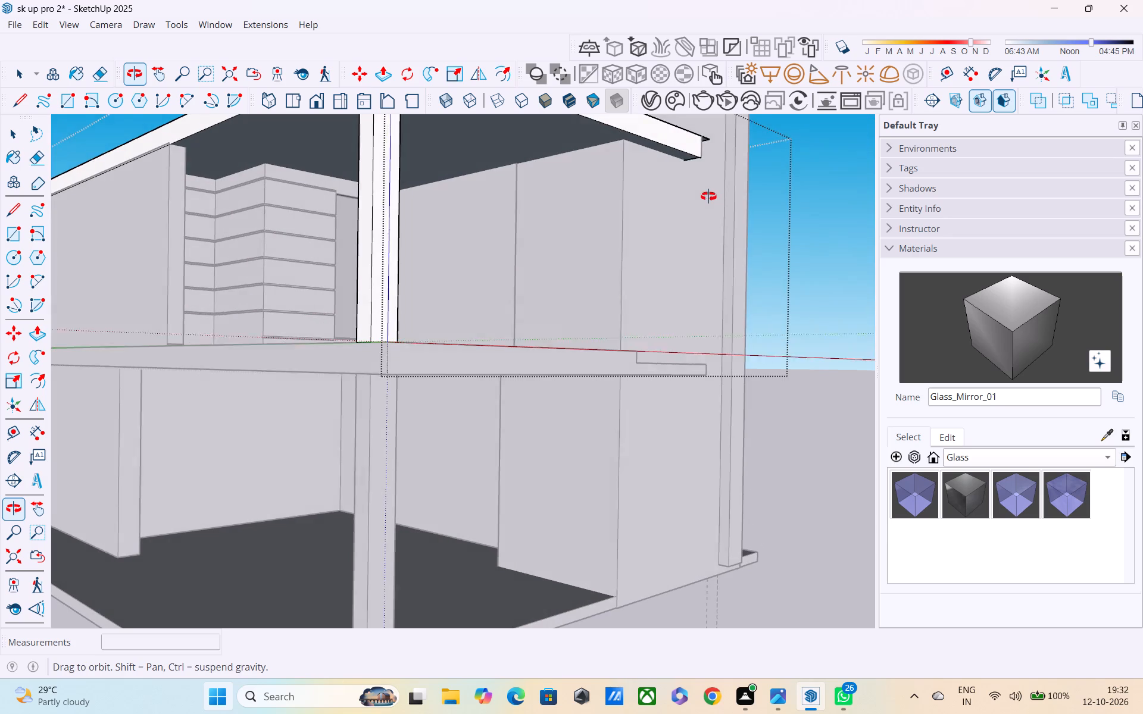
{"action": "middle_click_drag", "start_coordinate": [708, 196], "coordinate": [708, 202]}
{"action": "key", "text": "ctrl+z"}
Reverse the dark ceiling face on the underside of the upper slab and close the slab's group.
{"action": "scroll", "coordinate": [662, 184], "scroll_direction": "down", "scroll_amount": 1}
{"action": "middle_click_drag", "start_coordinate": [590, 177], "coordinate": [767, 173]}
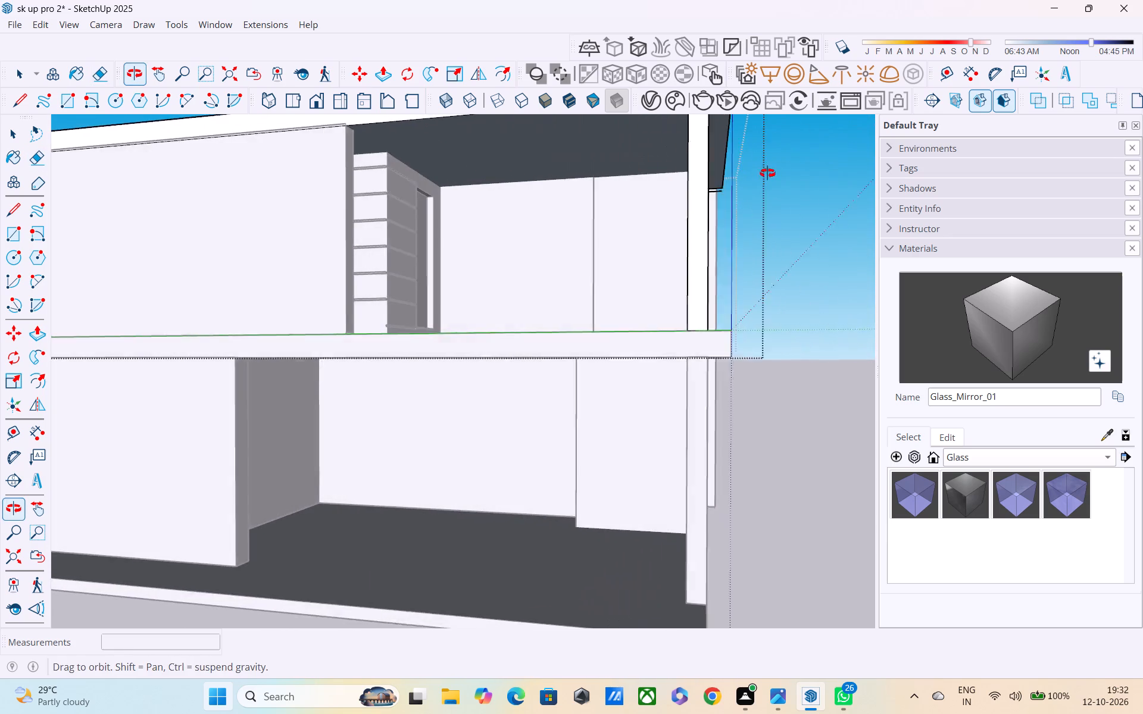
{"action": "middle_click_drag", "start_coordinate": [767, 173], "coordinate": [769, 173]}
{"action": "scroll", "coordinate": [714, 137], "scroll_direction": "up", "scroll_amount": 3}
{"action": "scroll", "coordinate": [511, 233], "scroll_direction": "up", "scroll_amount": 2}
{"action": "middle_click_drag", "start_coordinate": [518, 249], "coordinate": [552, 325]}
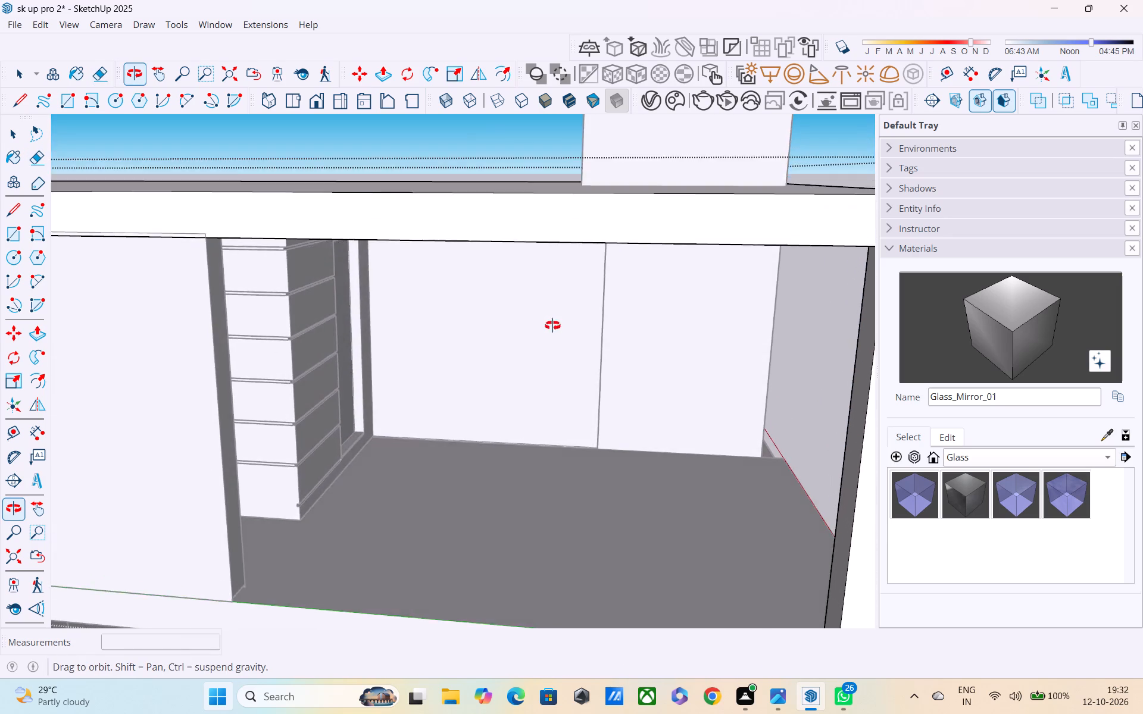
{"action": "middle_click_drag", "start_coordinate": [552, 325], "coordinate": [551, 261]}
{"action": "key", "text": "space"}
{"action": "left_click", "coordinate": [533, 146]}
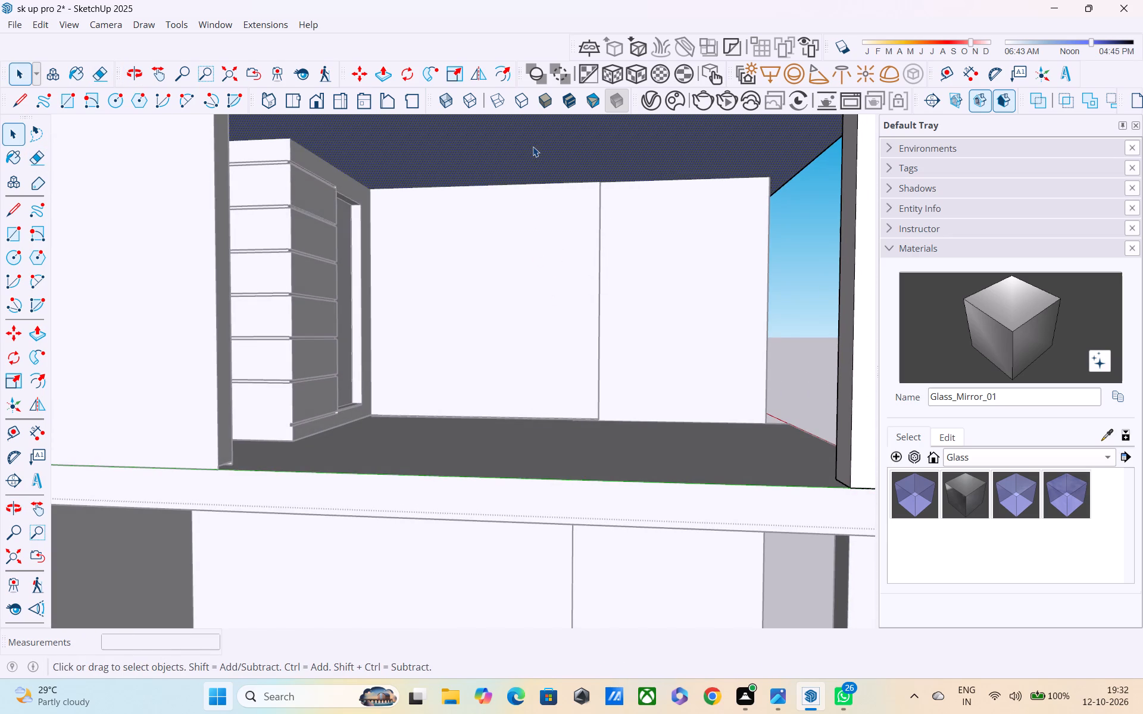
{"action": "right_click", "coordinate": [533, 146]}
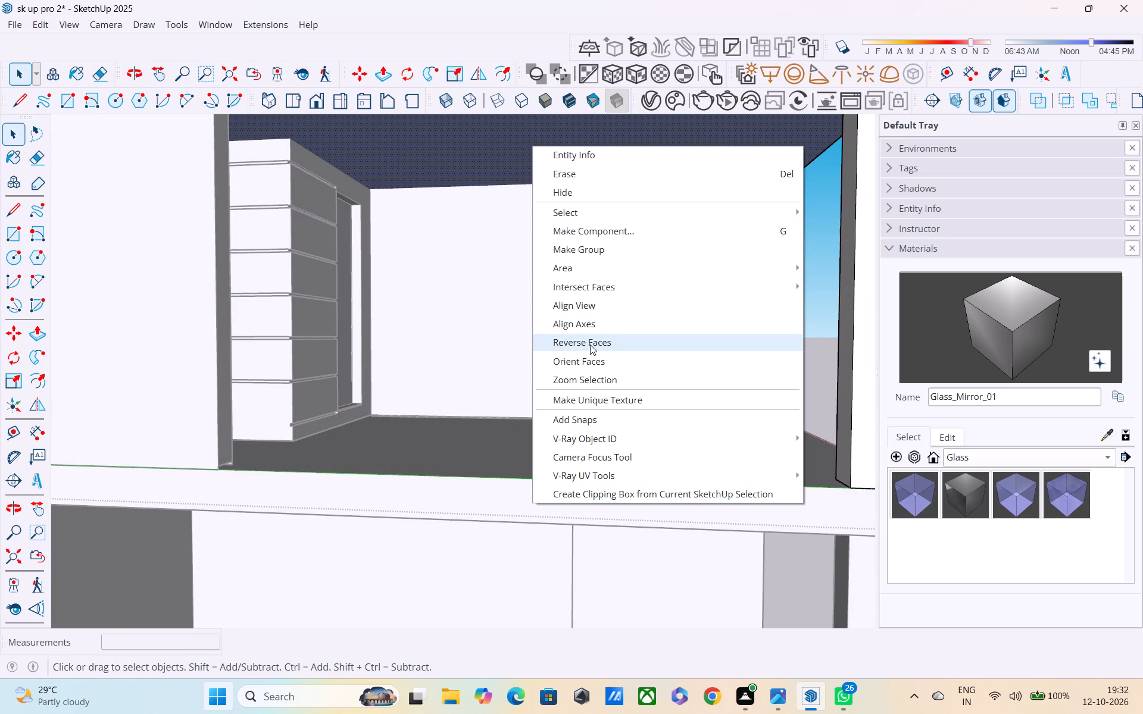
{"action": "left_click", "coordinate": [590, 346]}
{"action": "scroll", "coordinate": [601, 295], "scroll_direction": "down", "scroll_amount": 2}
{"action": "middle_click_drag", "start_coordinate": [700, 290], "coordinate": [184, 534]}
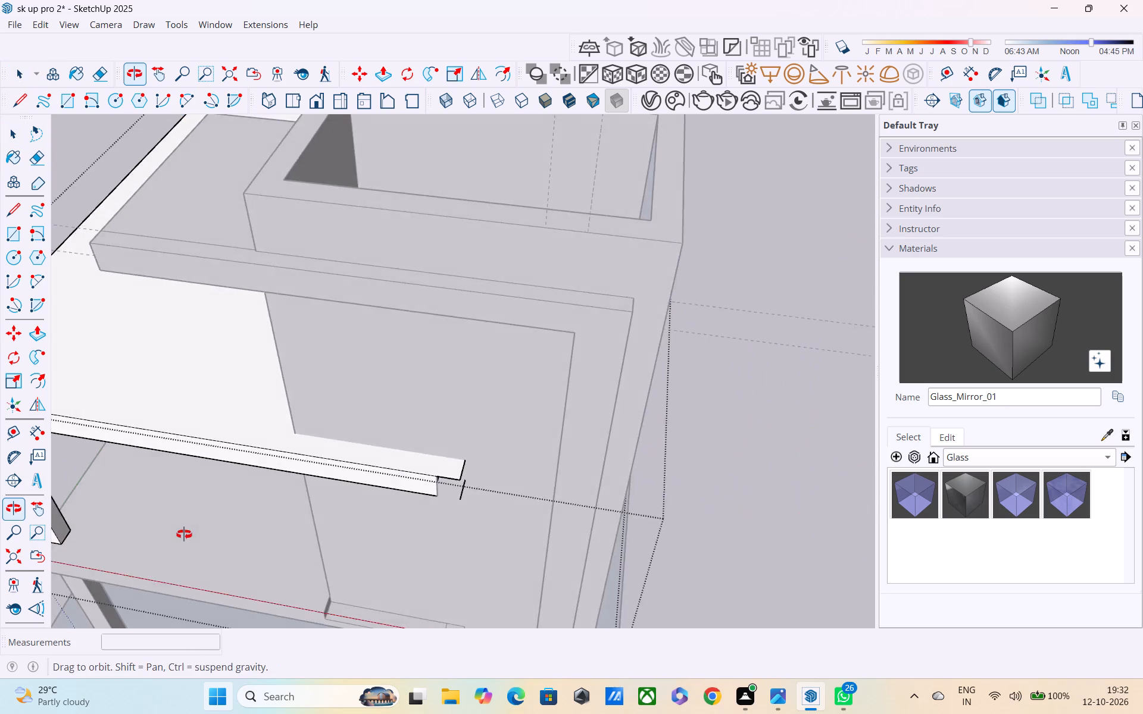
{"action": "middle_click_drag", "start_coordinate": [184, 534], "coordinate": [182, 458]}
{"action": "scroll", "coordinate": [282, 464], "scroll_direction": "up", "scroll_amount": 1}
{"action": "scroll", "coordinate": [286, 467], "scroll_direction": "down", "scroll_amount": 4}
{"action": "middle_click_drag", "start_coordinate": [335, 521], "coordinate": [373, 428]}
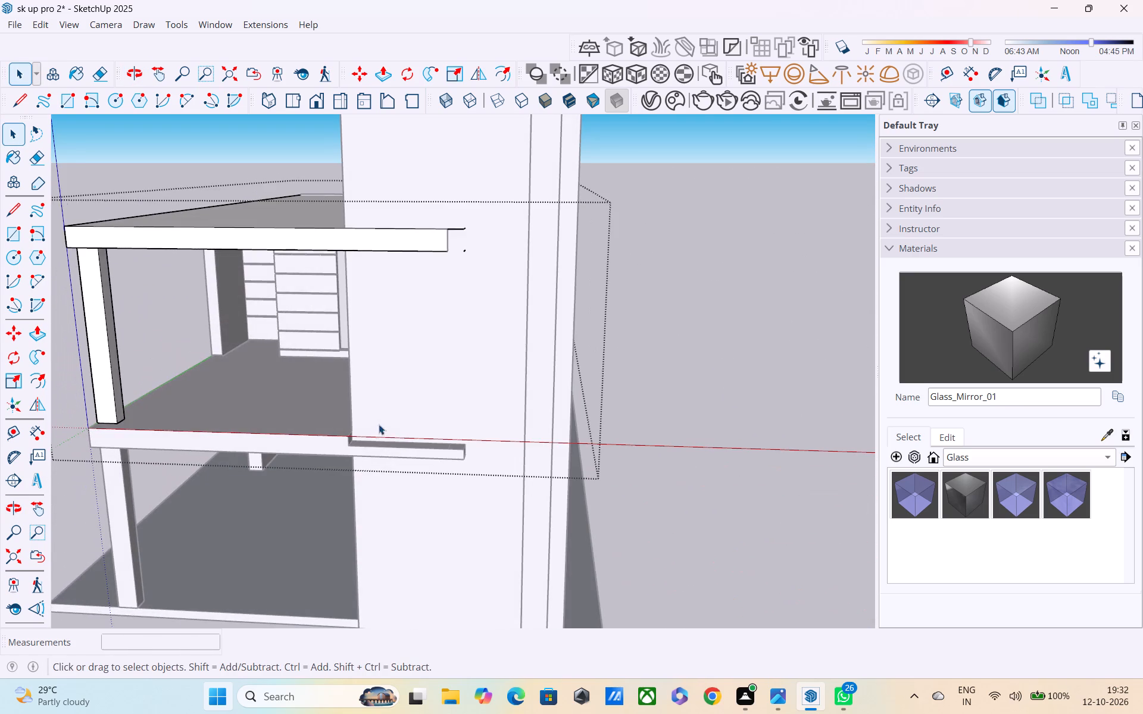
{"action": "scroll", "coordinate": [392, 427], "scroll_direction": "down", "scroll_amount": 1}
{"action": "middle_click_drag", "start_coordinate": [428, 474], "coordinate": [442, 543]}
{"action": "left_click", "coordinate": [819, 271]}
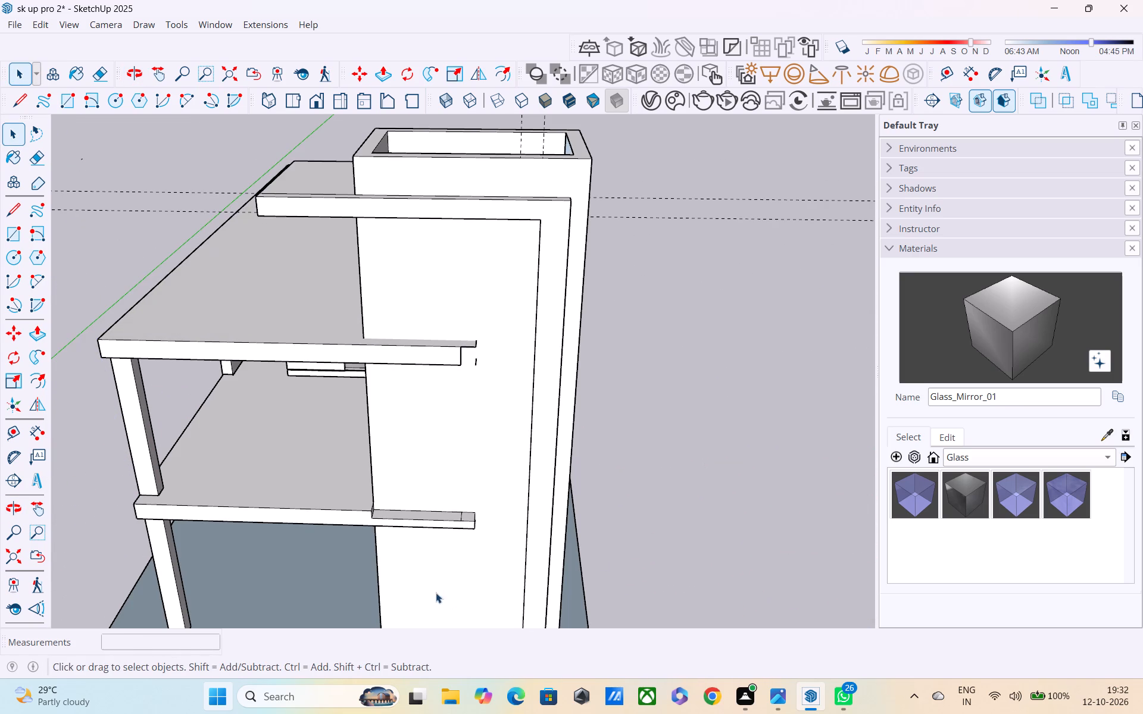
Reopen the tower group and draw two parallel lines, each about 9 11/16", across the top of the lower band's recessed end.
{"action": "double_click", "coordinate": [431, 521]}
{"action": "scroll", "coordinate": [431, 521], "scroll_direction": "up", "scroll_amount": 1}
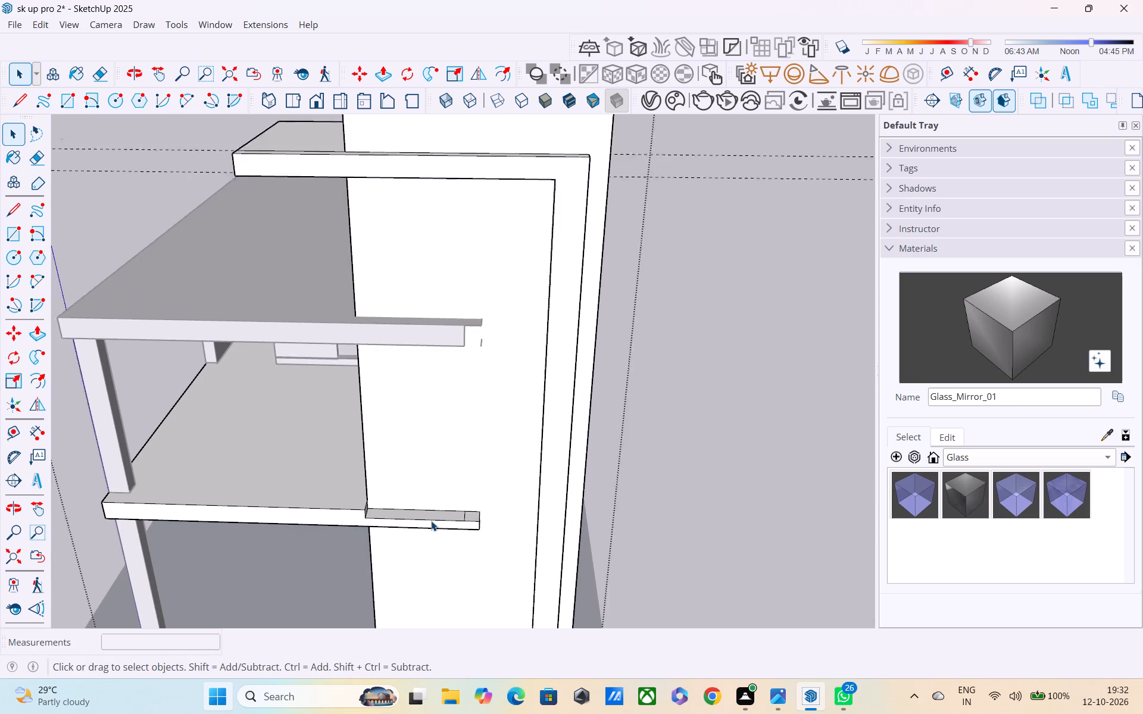
{"action": "scroll", "coordinate": [431, 521], "scroll_direction": "up", "scroll_amount": 1}
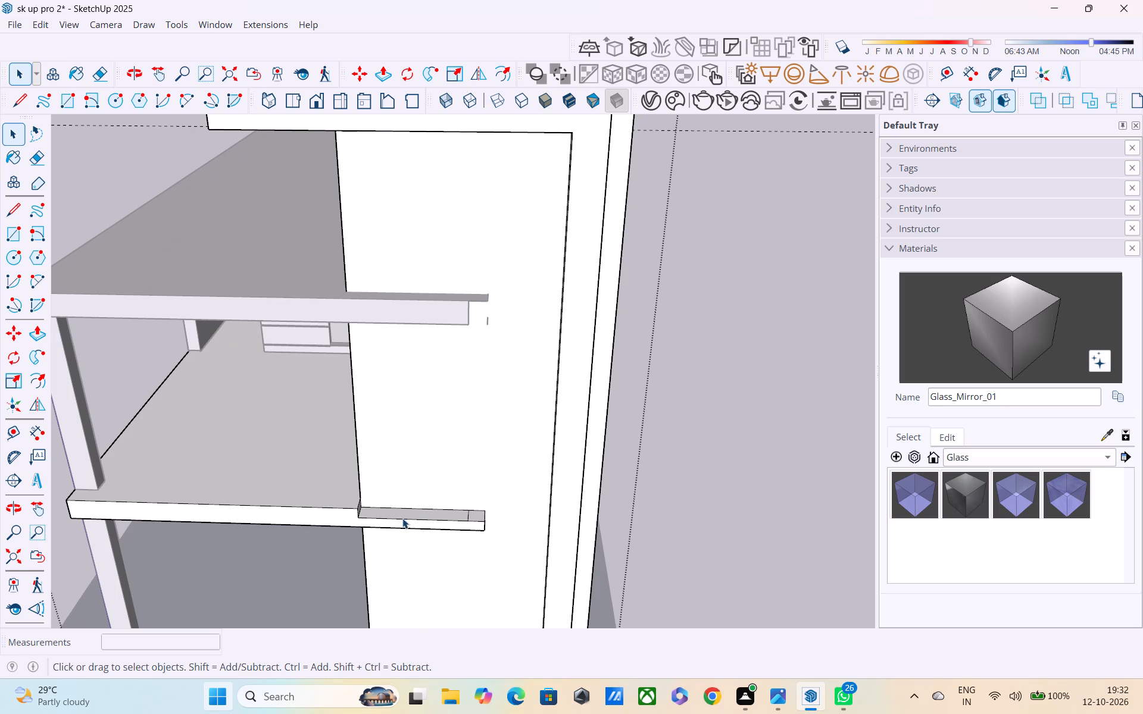
{"action": "key", "text": "l"}
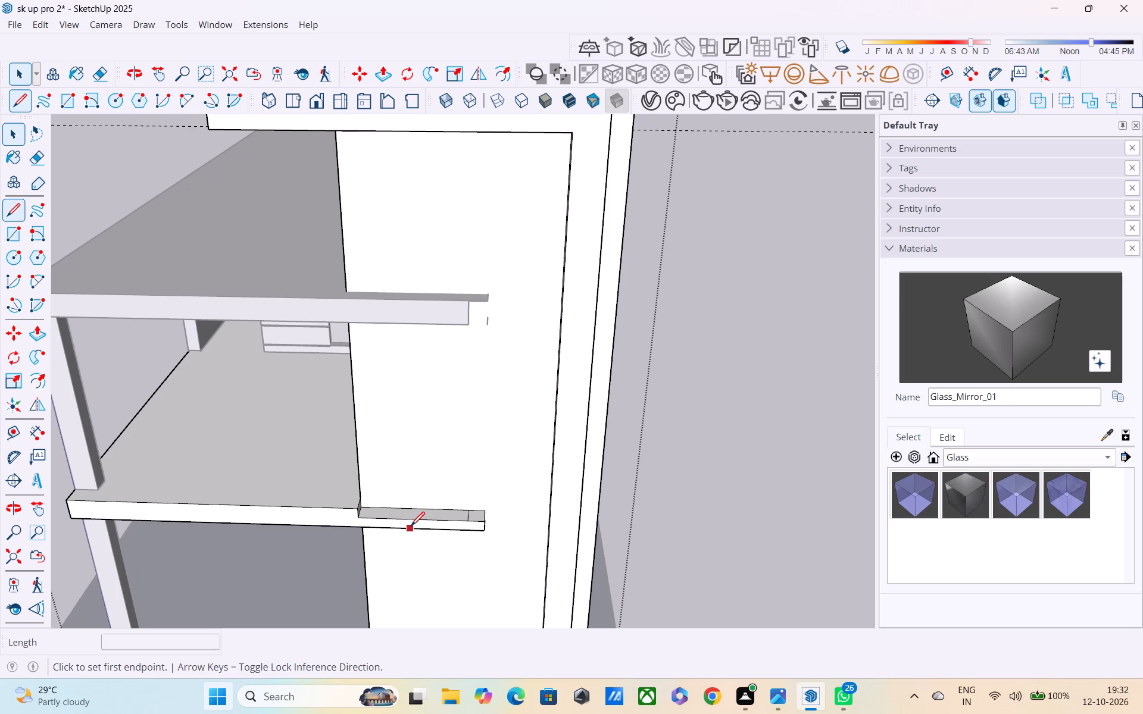
{"action": "left_click", "coordinate": [433, 524]}
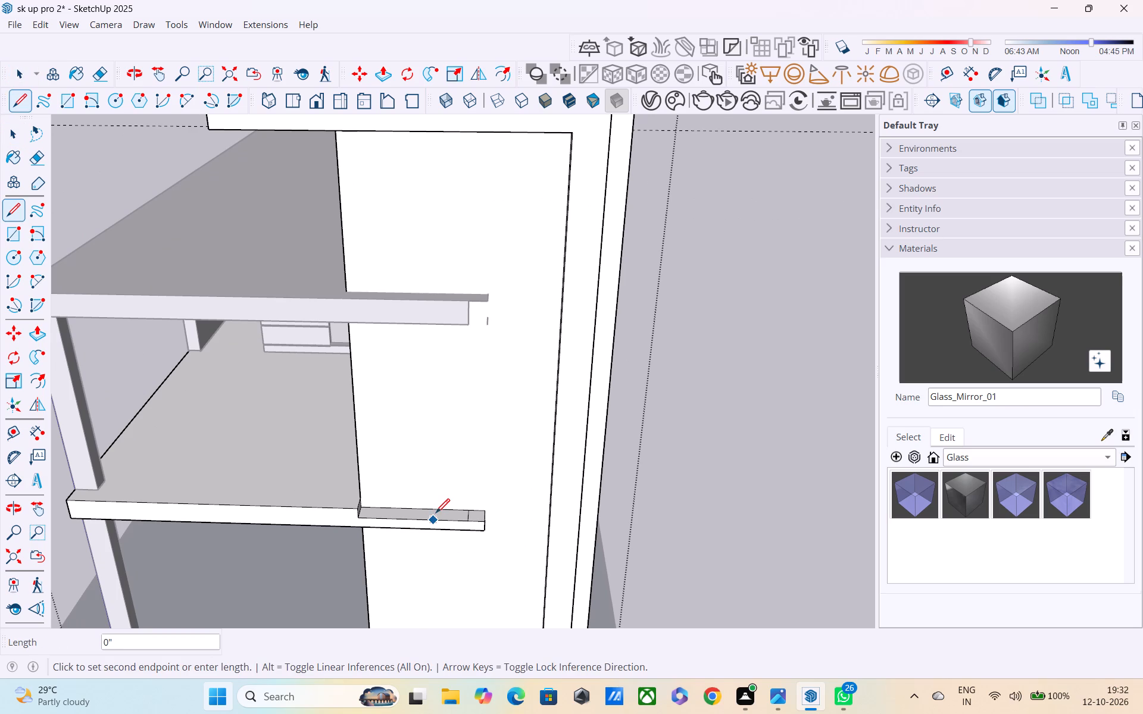
{"action": "middle_click_drag", "start_coordinate": [446, 518], "coordinate": [457, 554]}
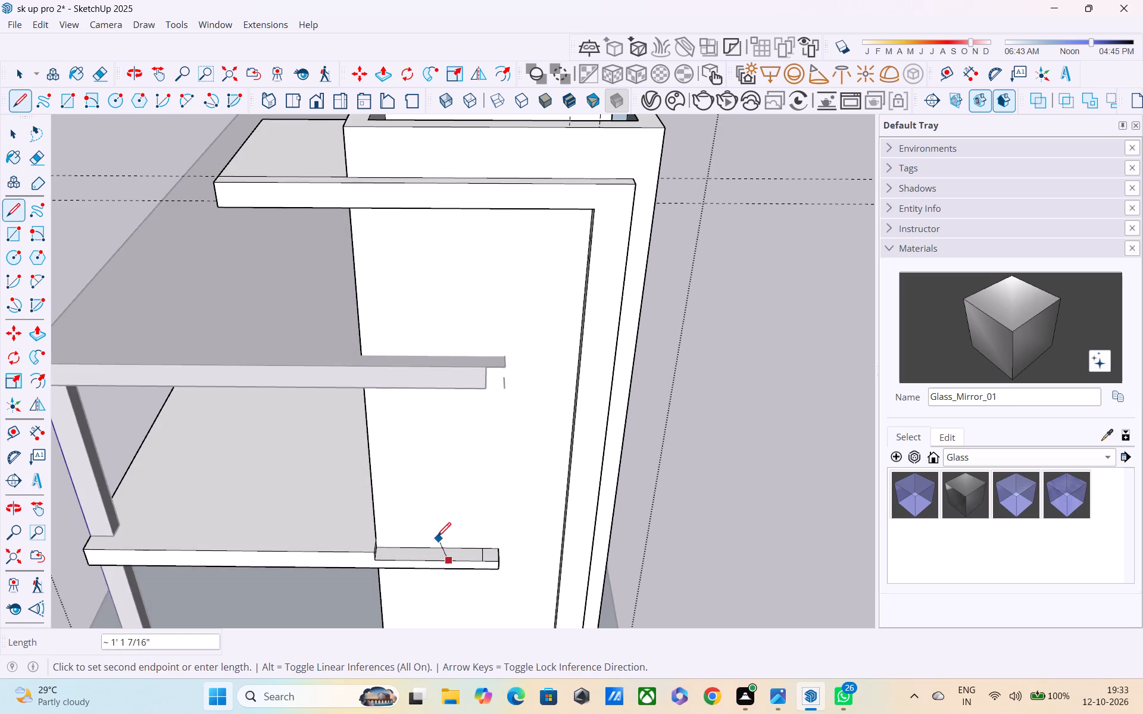
{"action": "scroll", "coordinate": [437, 538], "scroll_direction": "up", "scroll_amount": 2}
{"action": "left_click", "coordinate": [450, 553]}
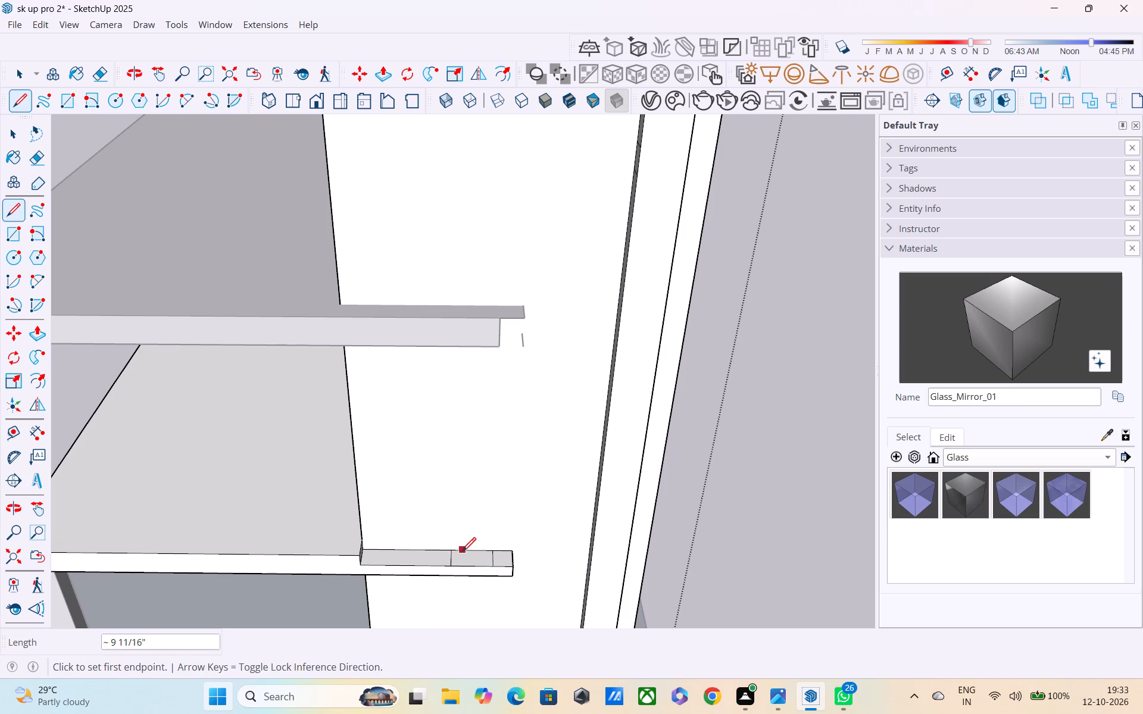
{"action": "left_click", "coordinate": [474, 552]}
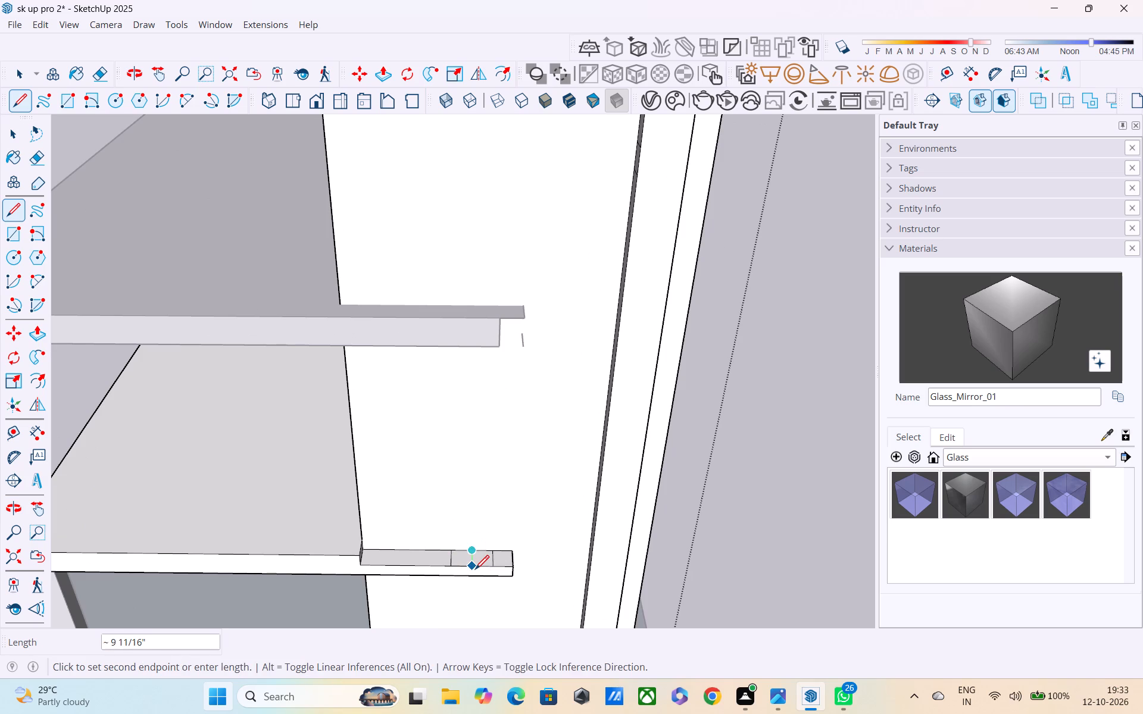
{"action": "left_click", "coordinate": [475, 571]}
Push/Pull the small face between the two lines up 9' 6" to the upper beam's underside, forming a post.
{"action": "key", "text": "p"}
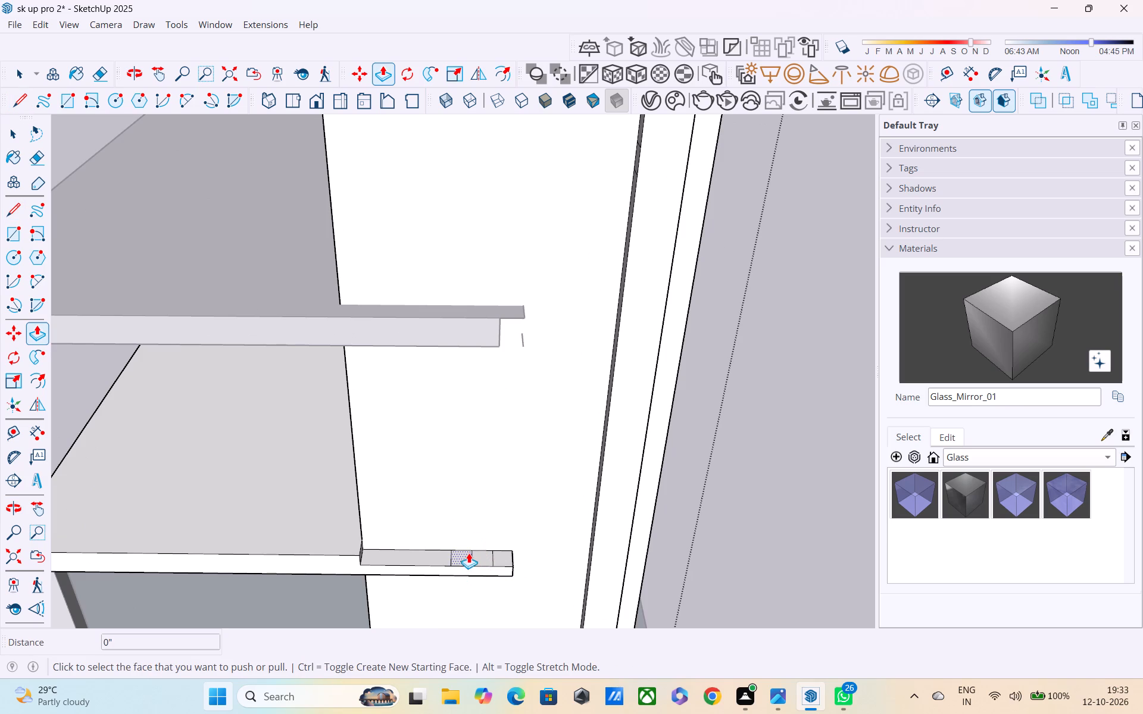
{"action": "left_click", "coordinate": [469, 553]}
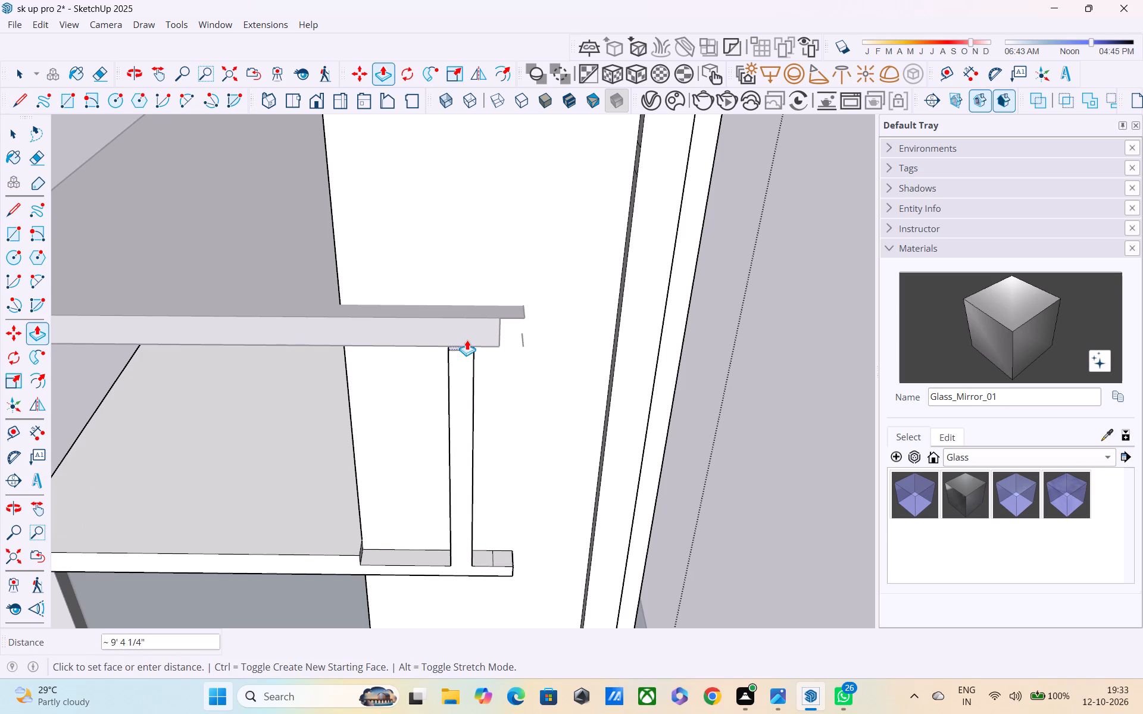
{"action": "middle_click_drag", "start_coordinate": [470, 316], "coordinate": [509, 214]}
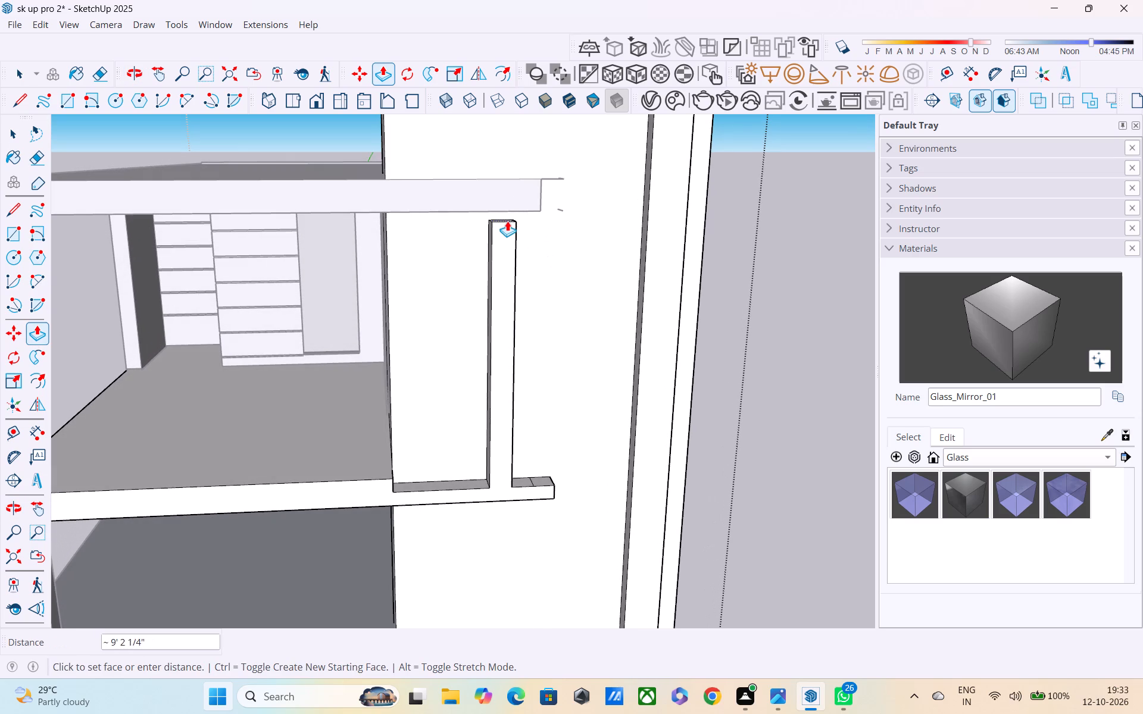
{"action": "left_click", "coordinate": [502, 208]}
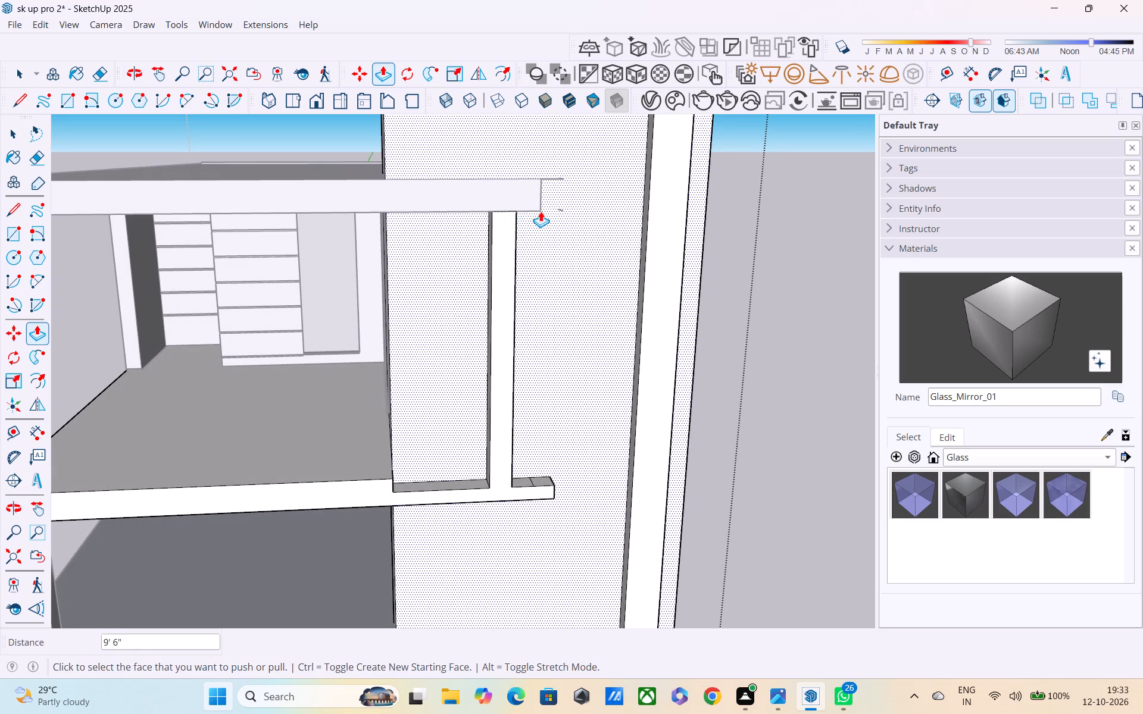